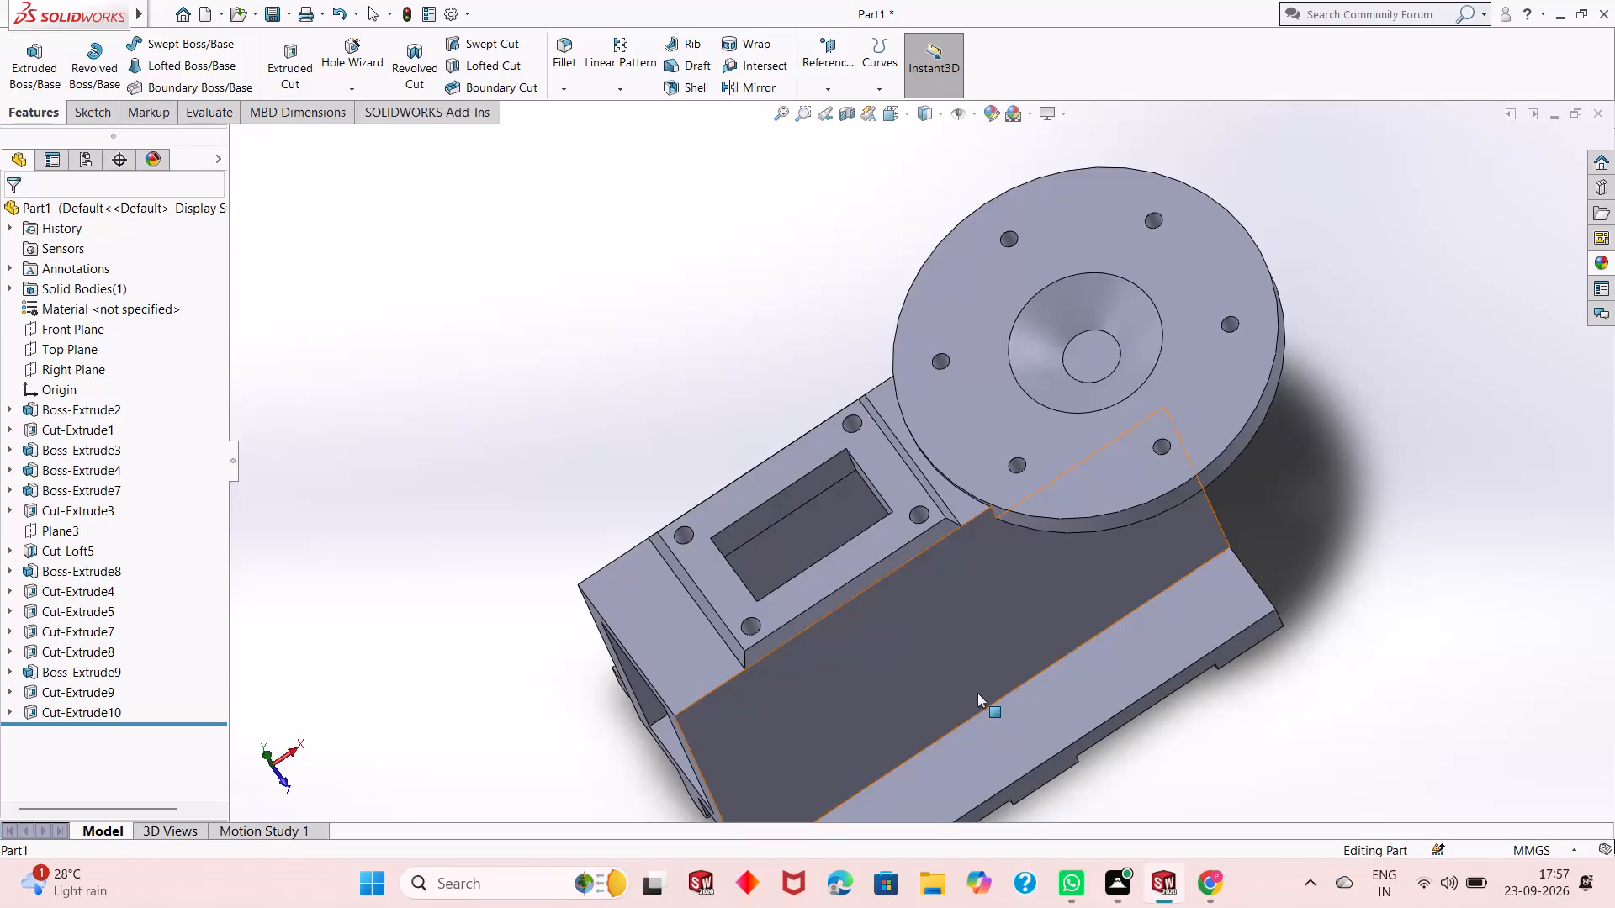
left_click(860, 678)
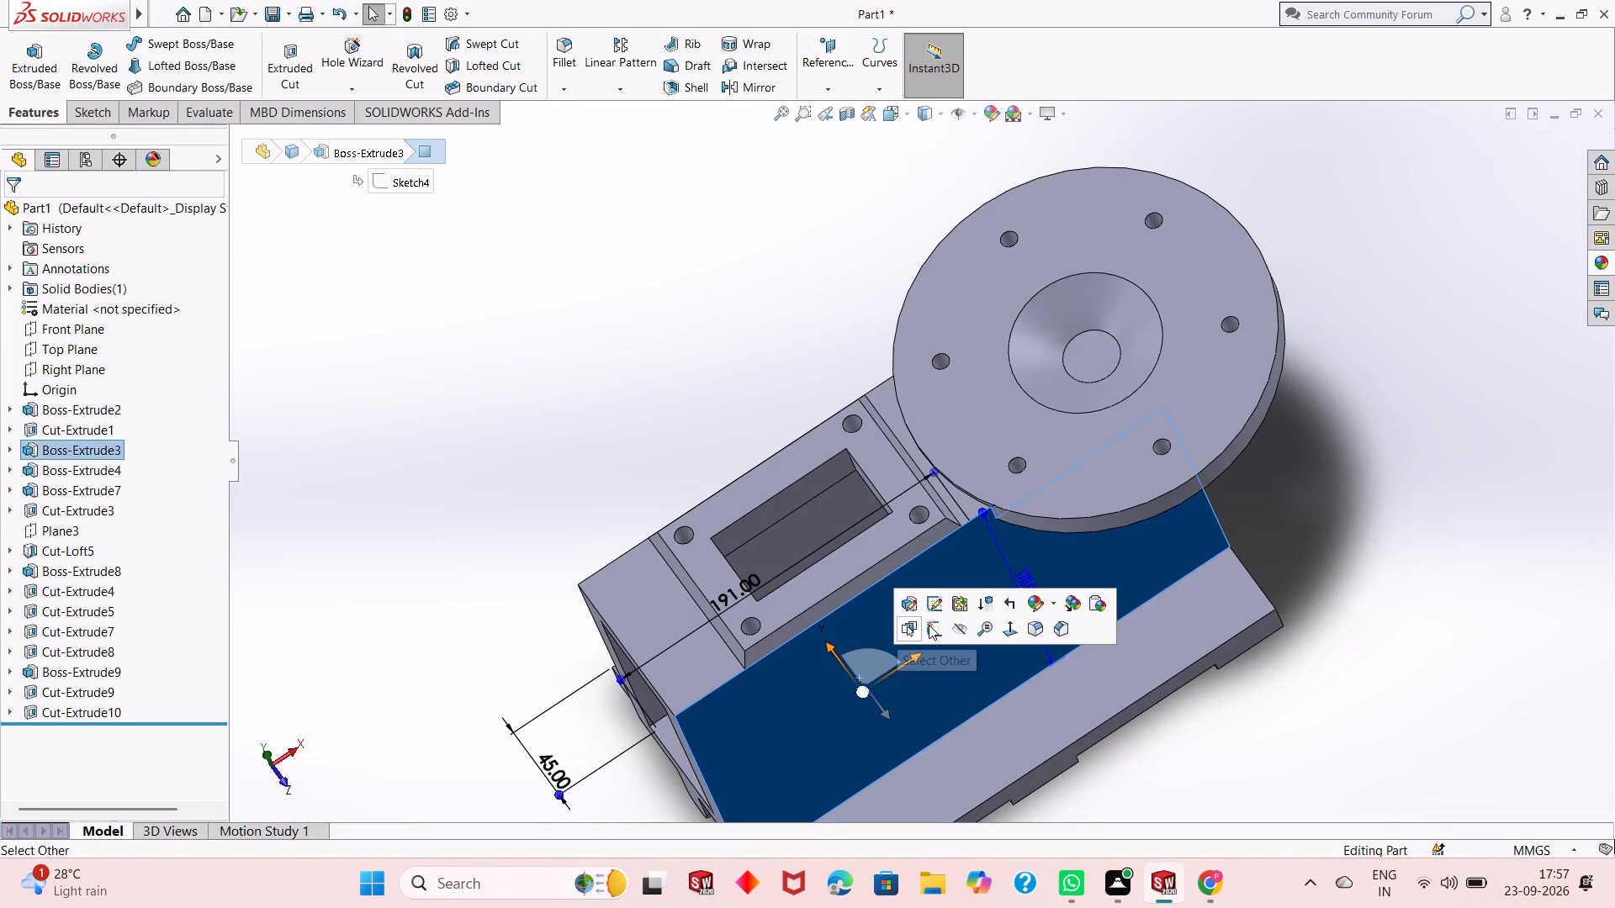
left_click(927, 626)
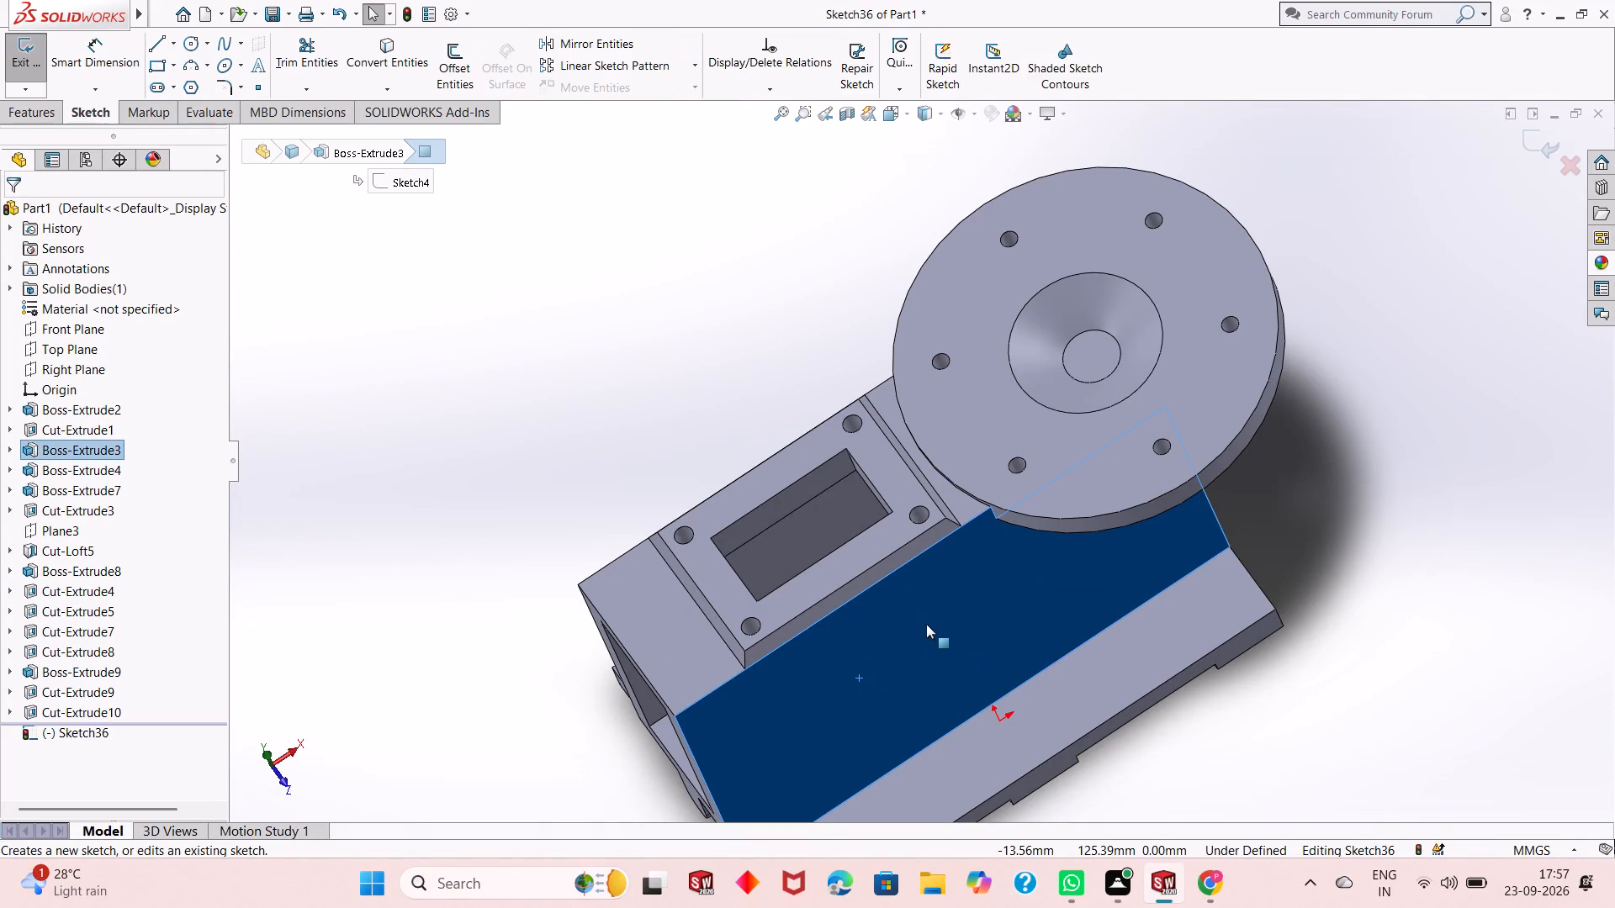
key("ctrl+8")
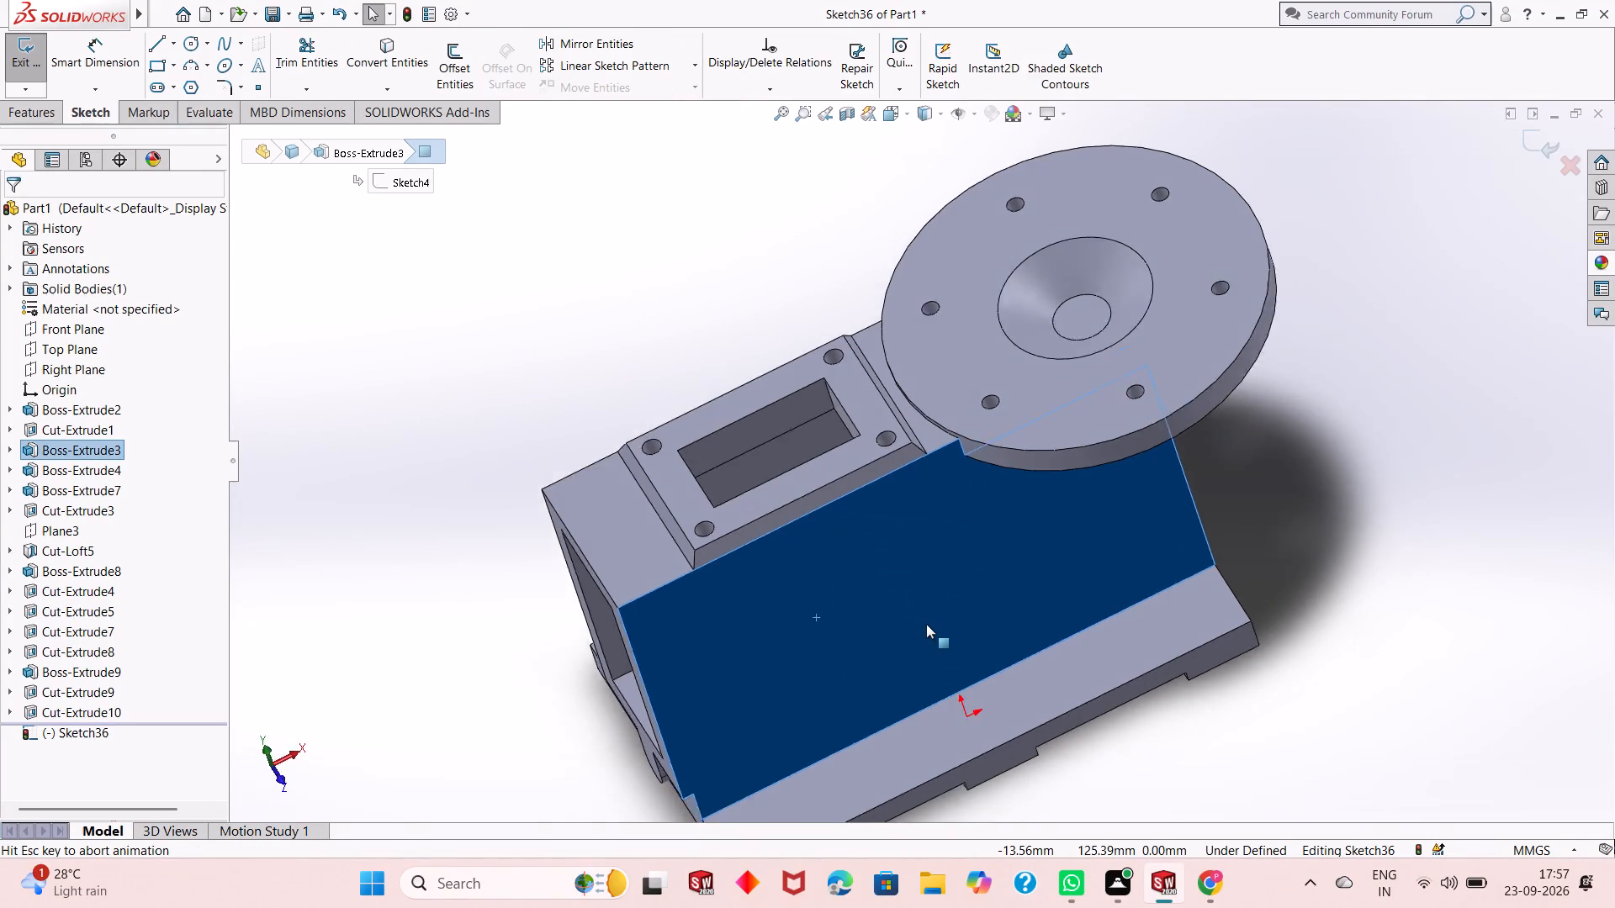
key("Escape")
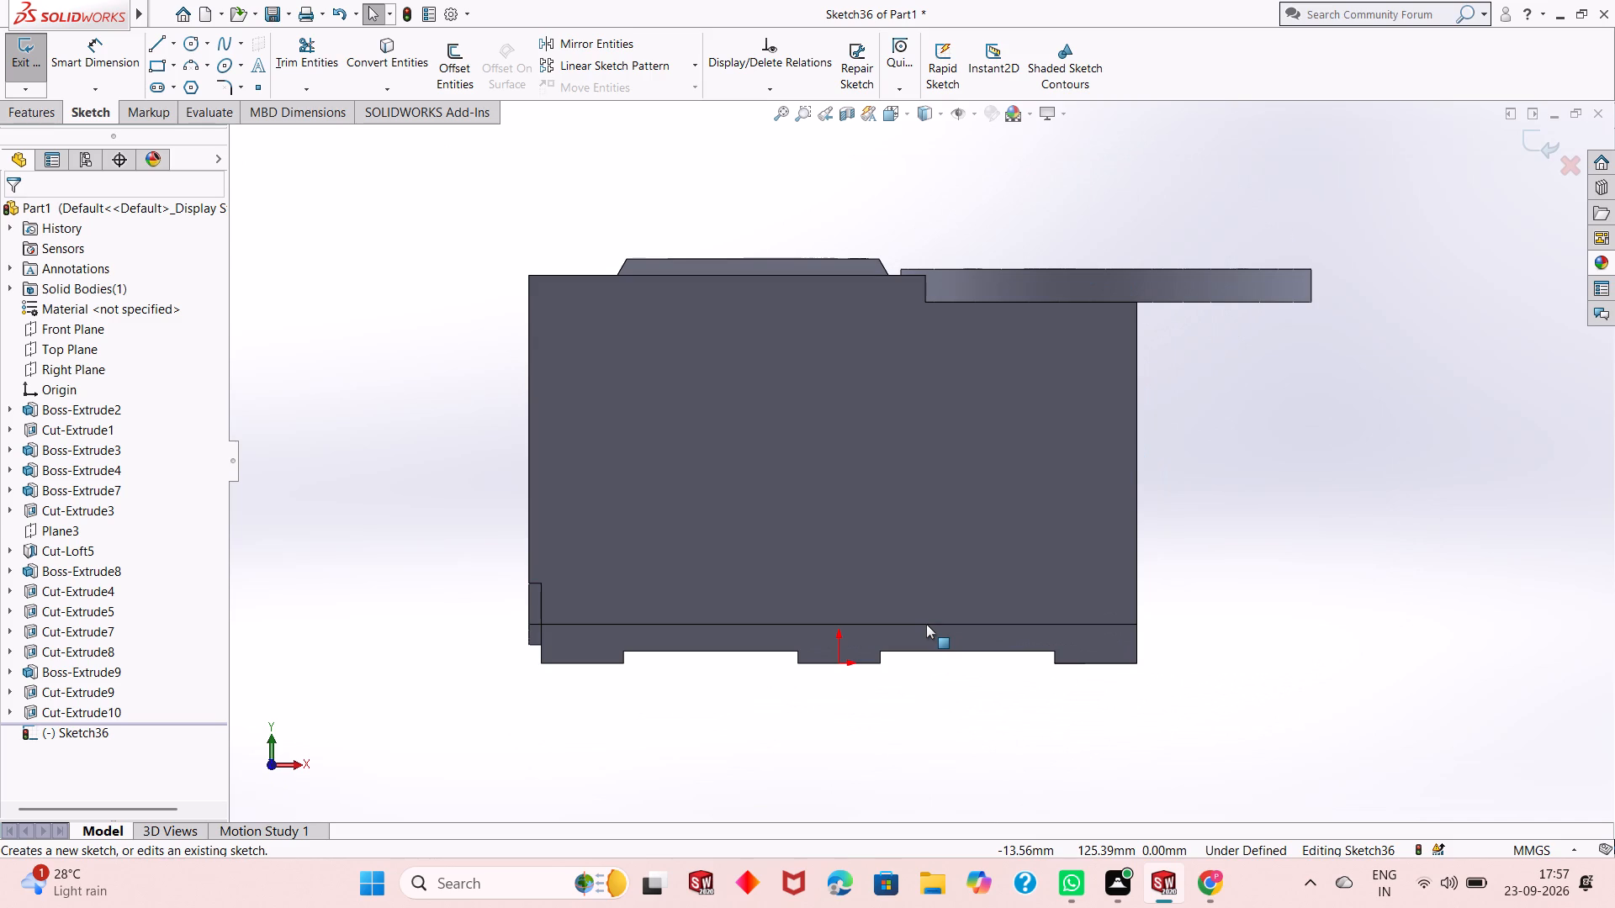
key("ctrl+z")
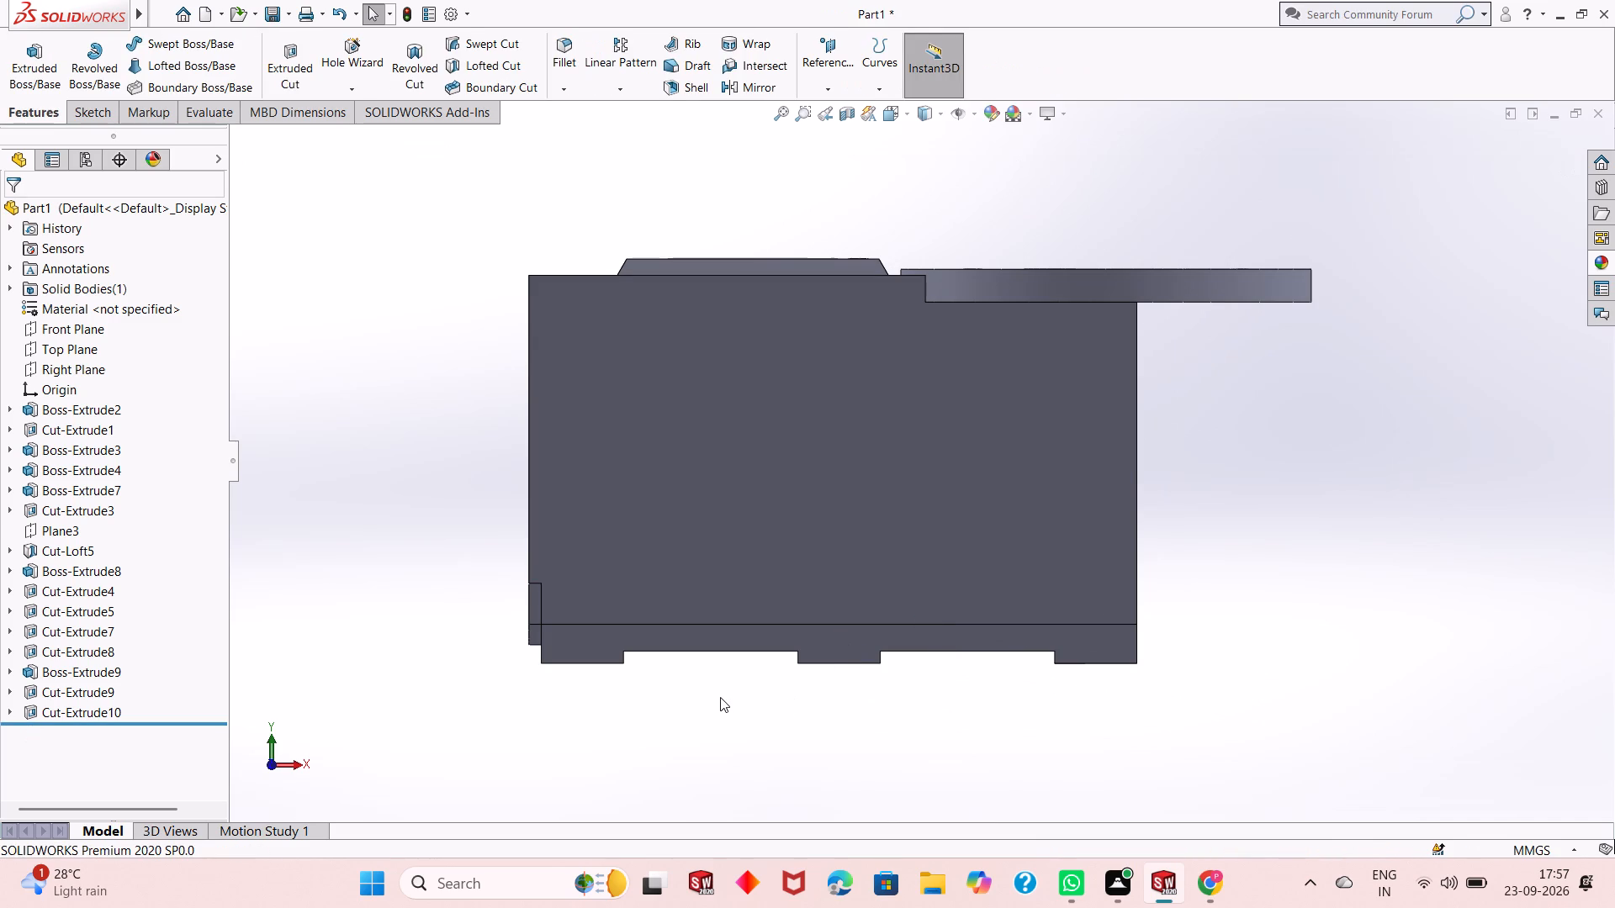
Start a reference plane parallel to the Front Plane, trying a 100 mm offset before setting it to 50 mm.
middle_click_drag(717, 699, 786, 750)
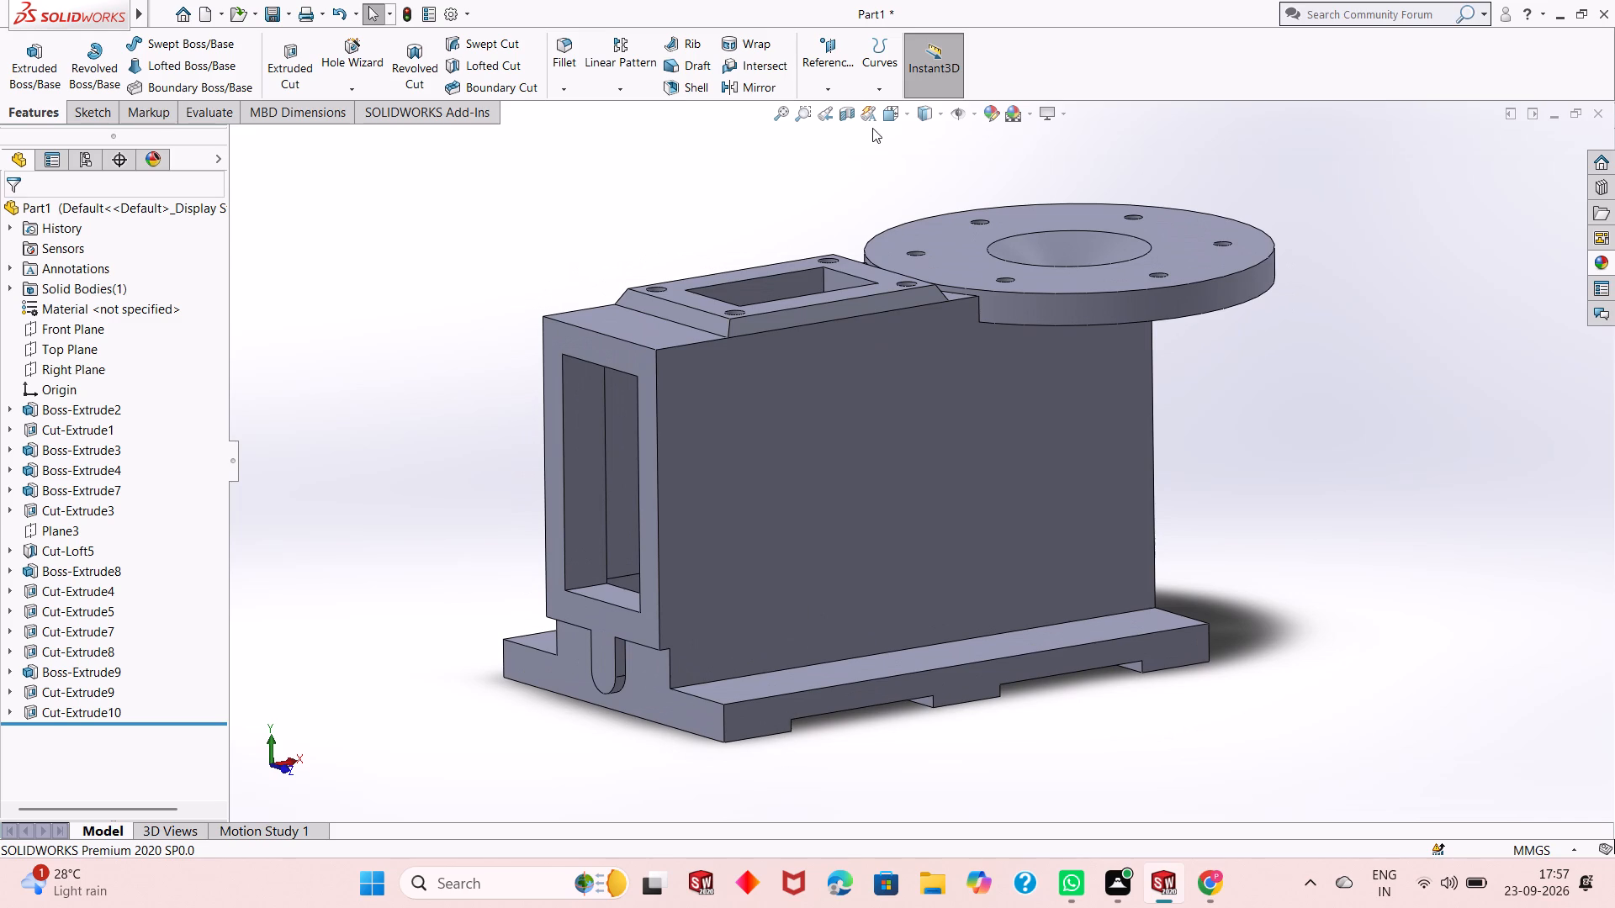
left_click(835, 90)
left_click(845, 107)
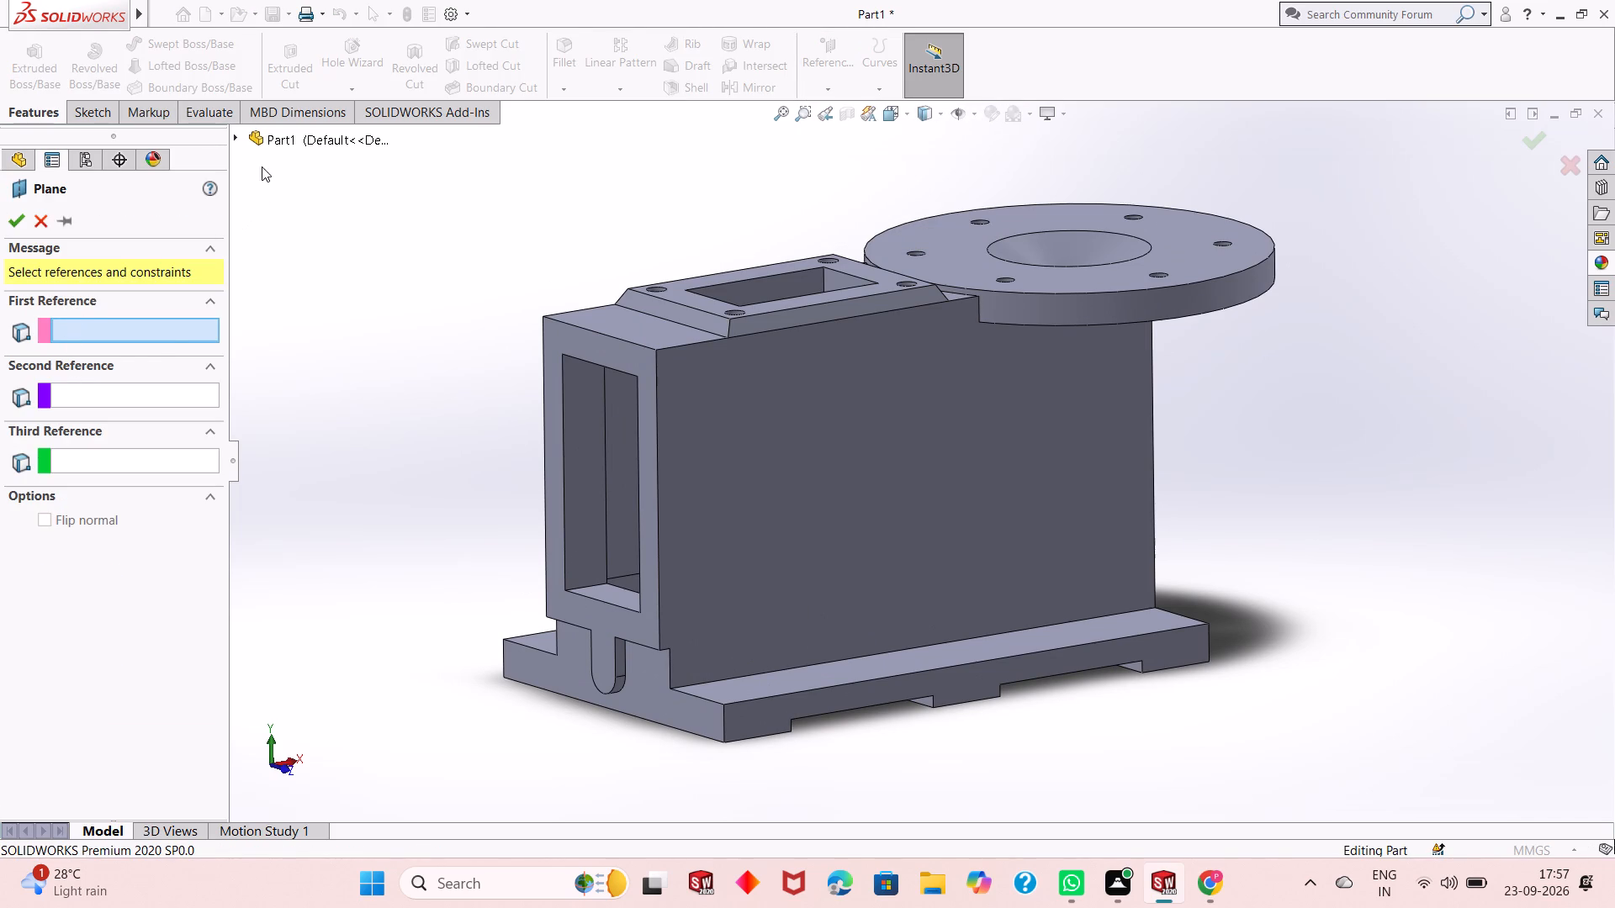
left_click(253, 133)
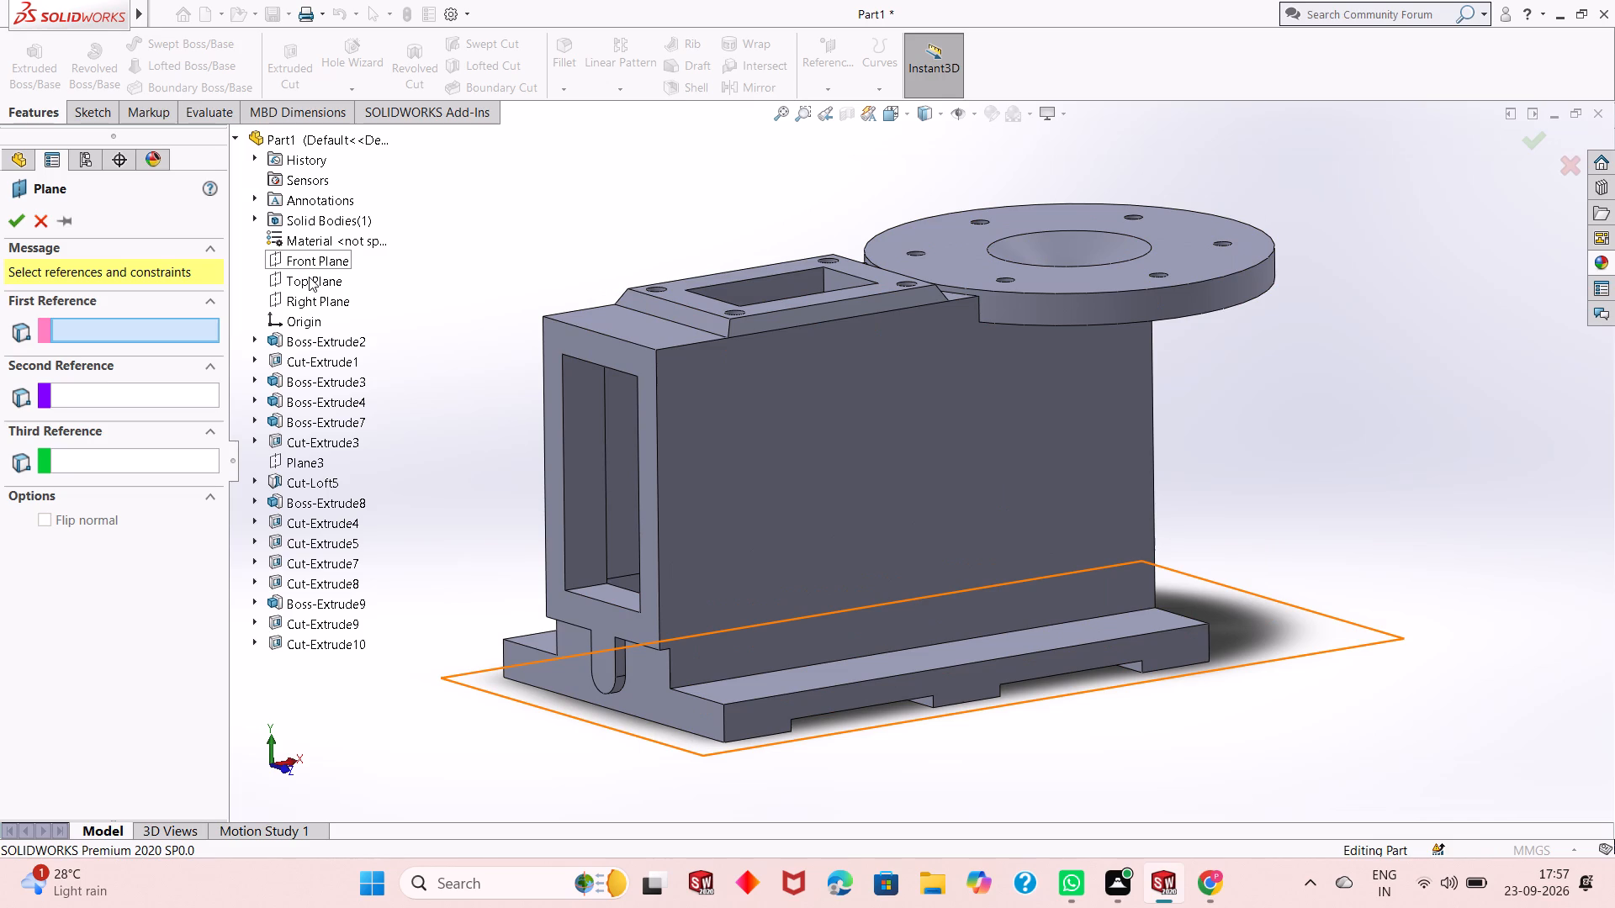
left_click(320, 253)
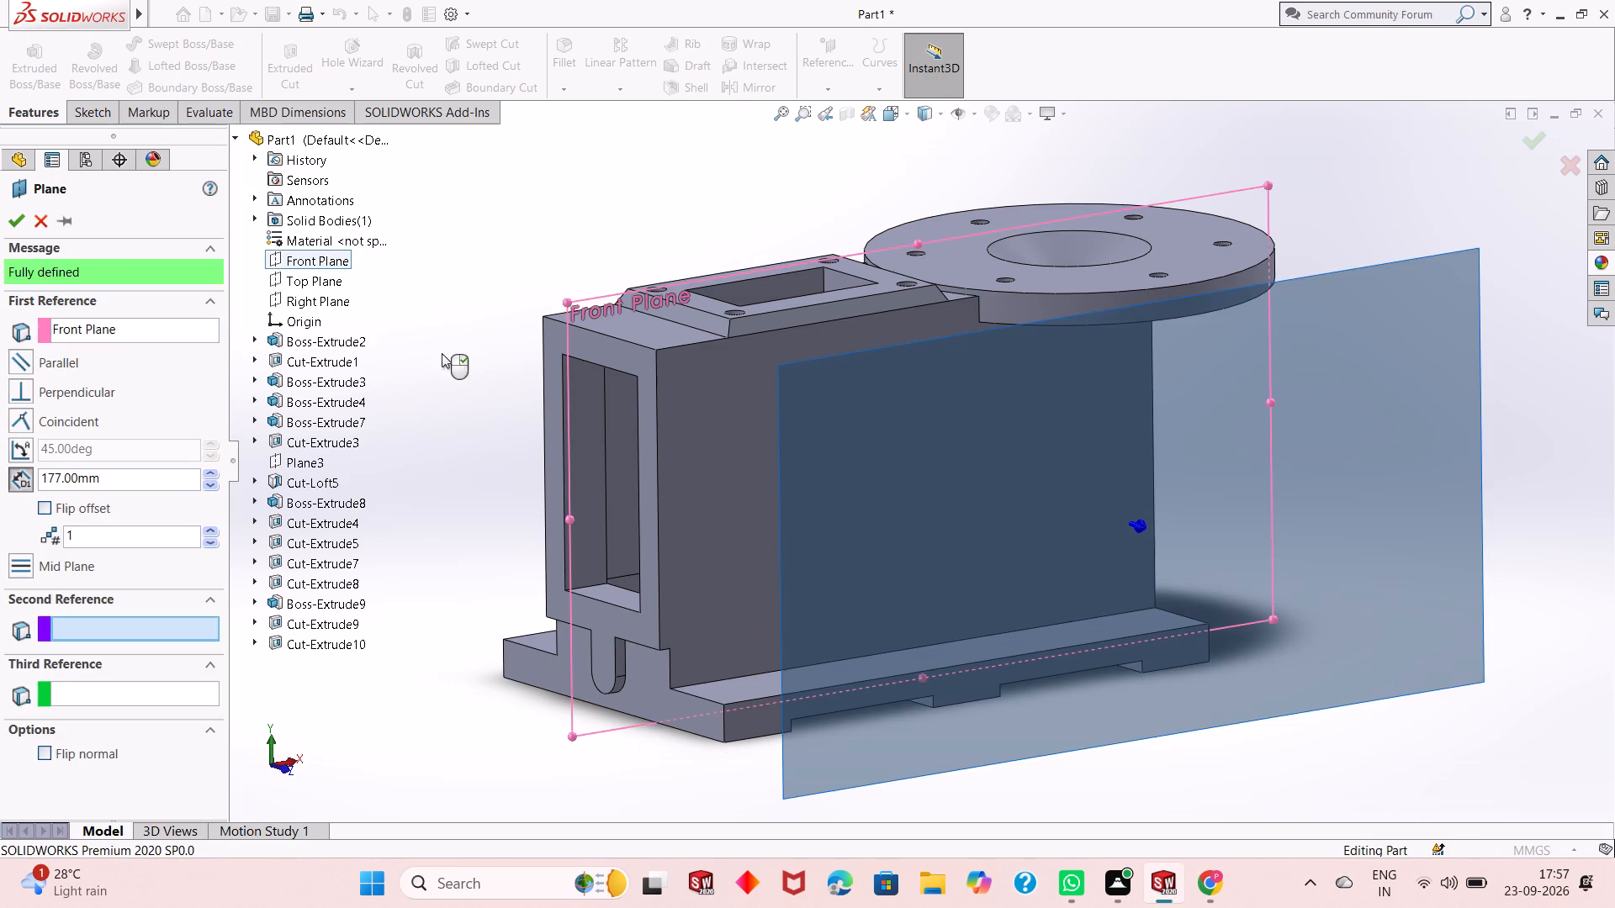
middle_click_drag(649, 520, 716, 520)
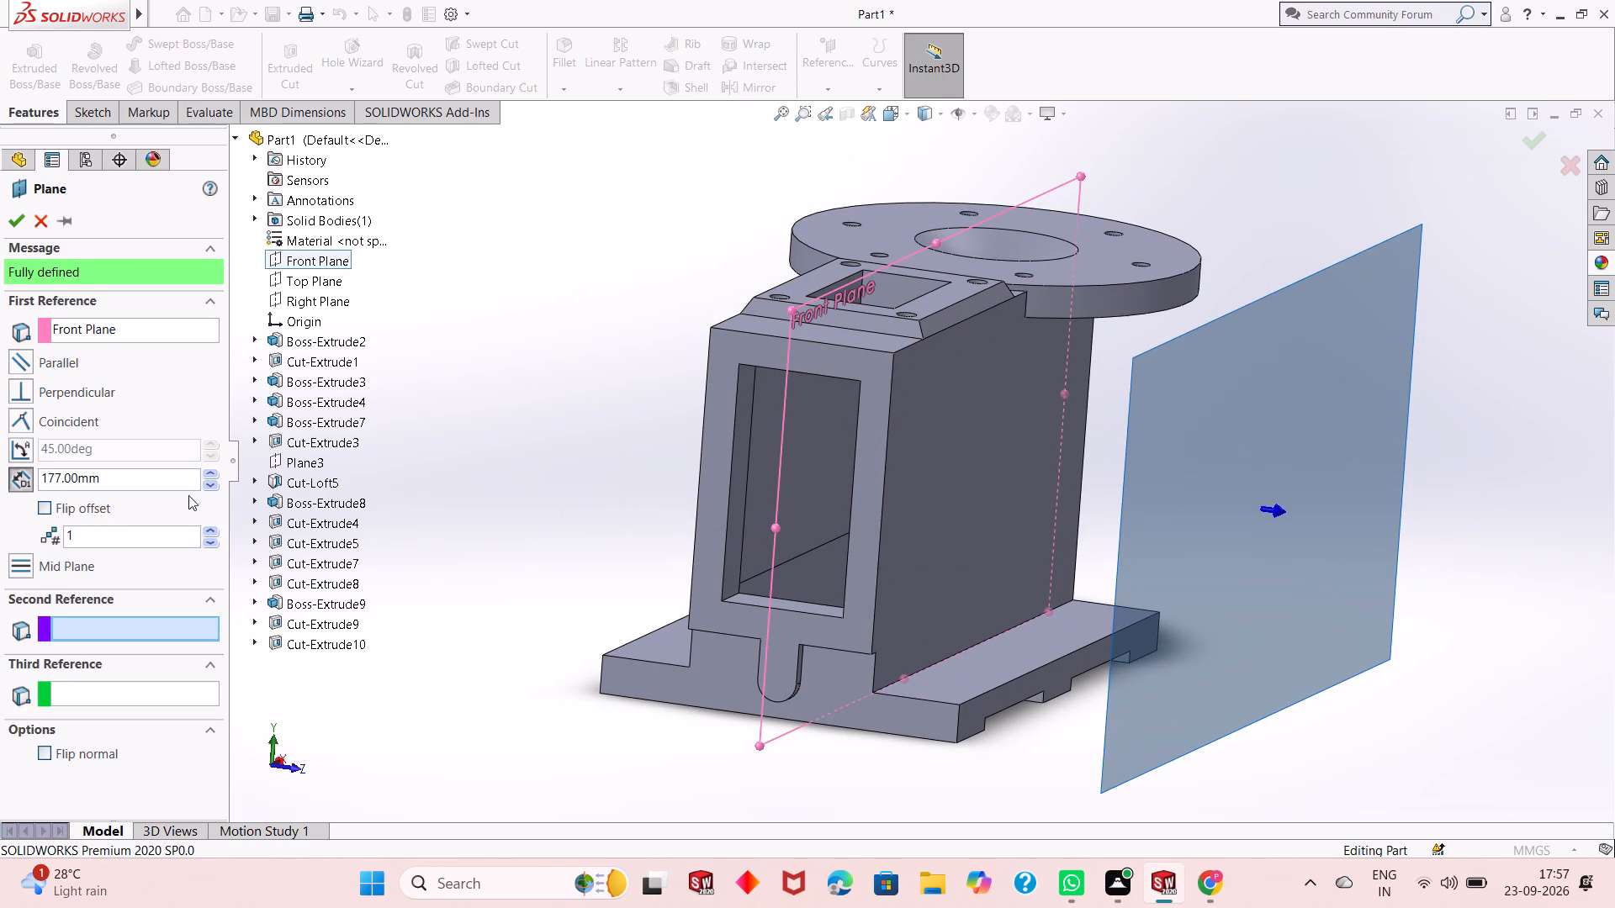
double_click(162, 475)
type("100")
key("Return")
double_click(161, 475)
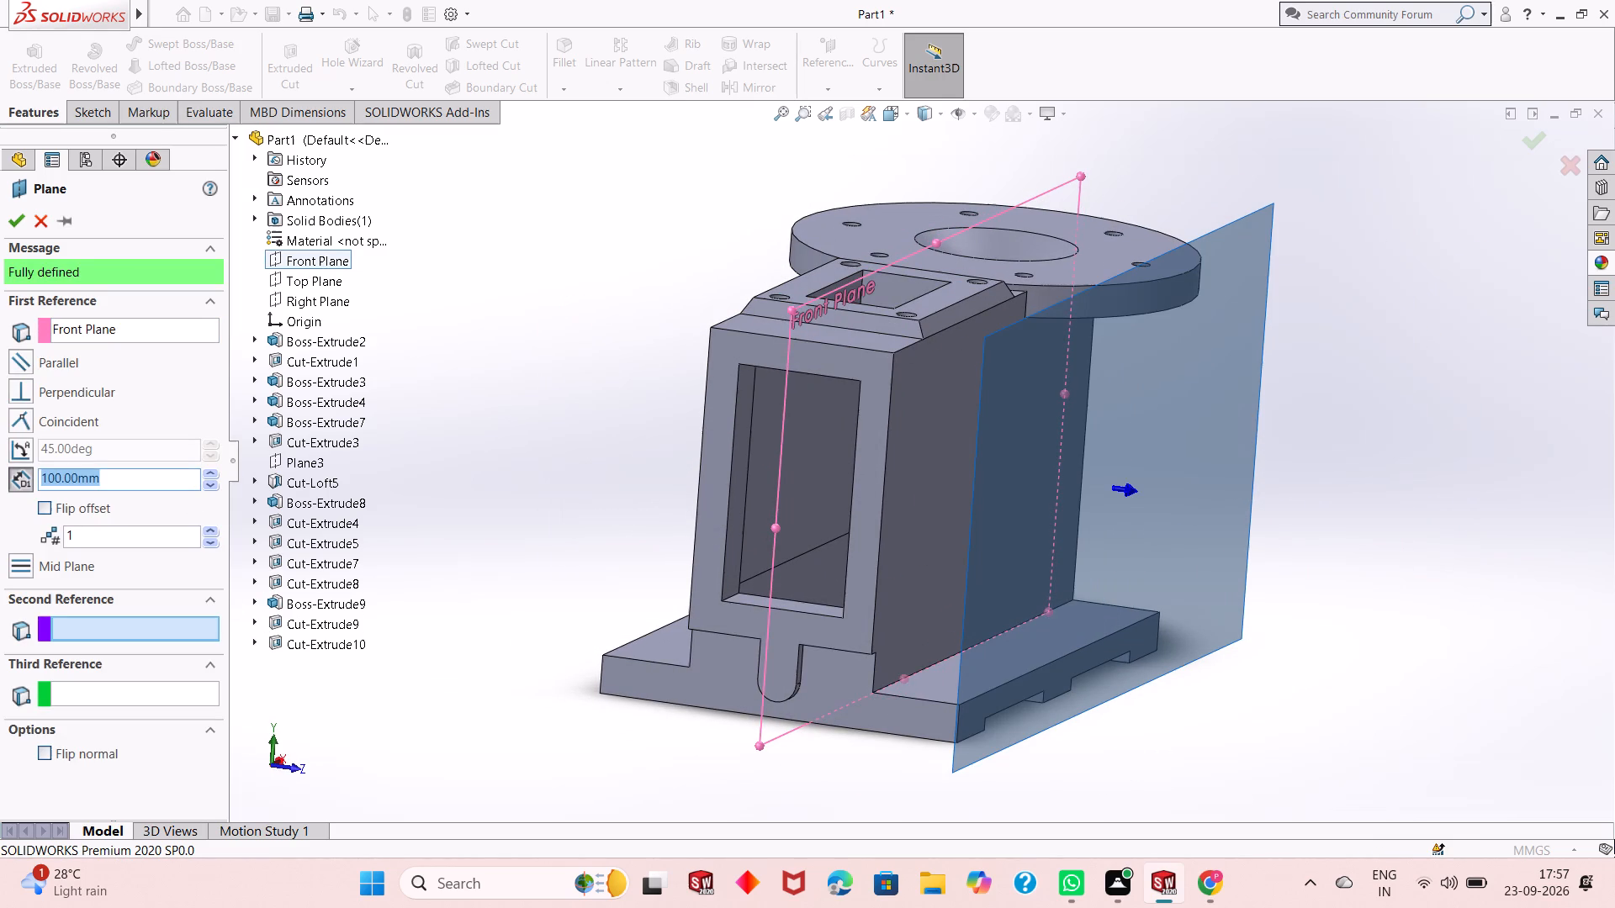
type("50")
key("Return")
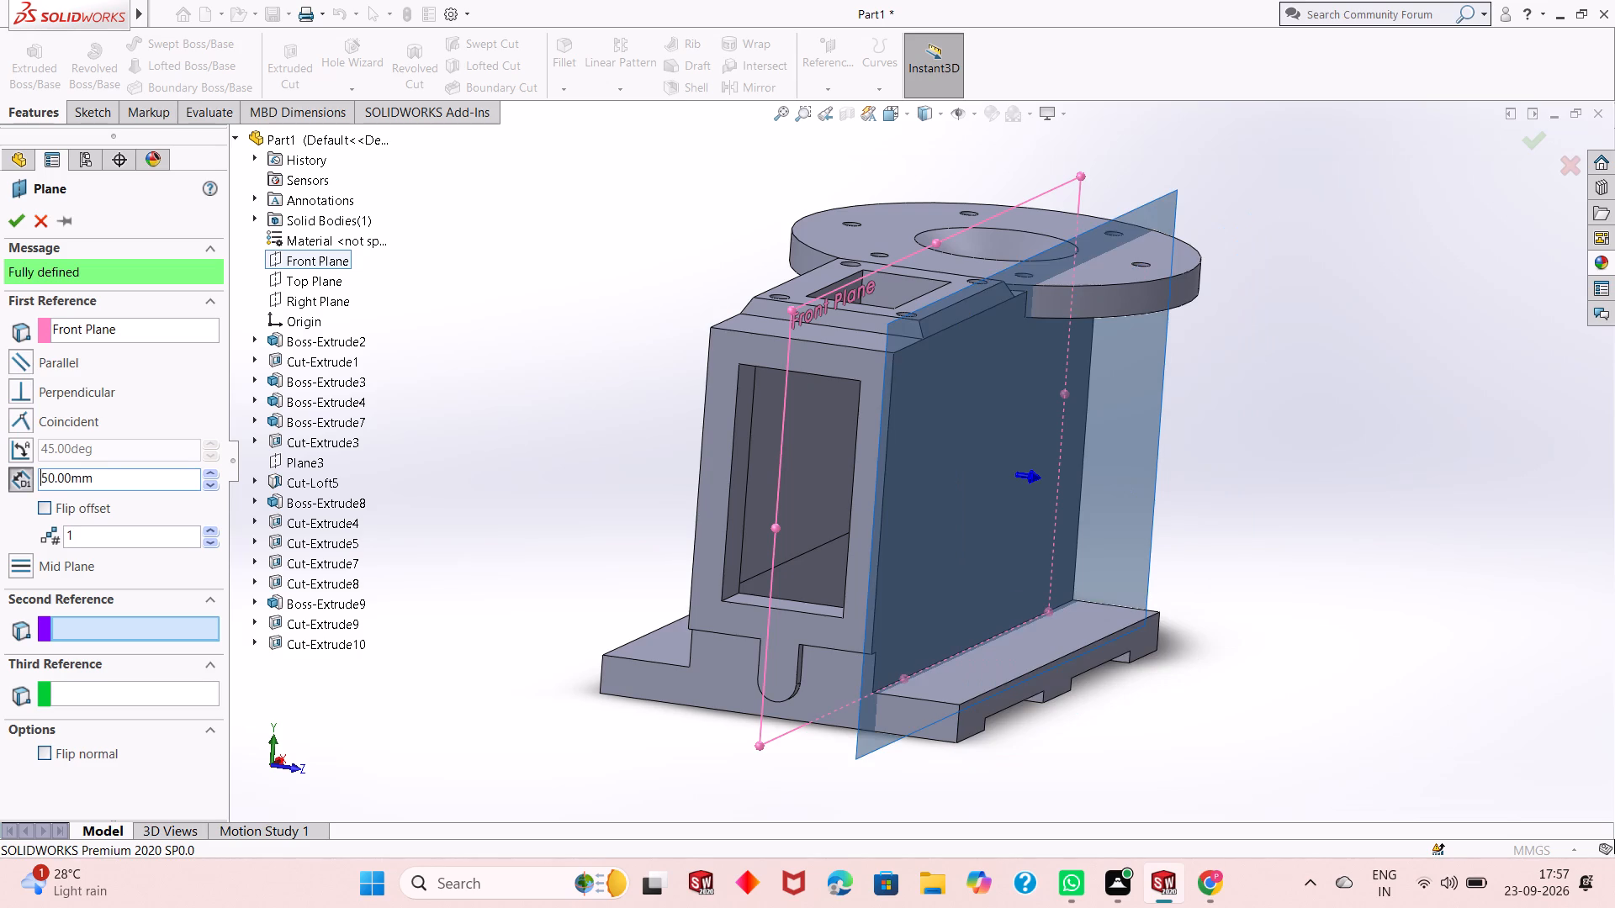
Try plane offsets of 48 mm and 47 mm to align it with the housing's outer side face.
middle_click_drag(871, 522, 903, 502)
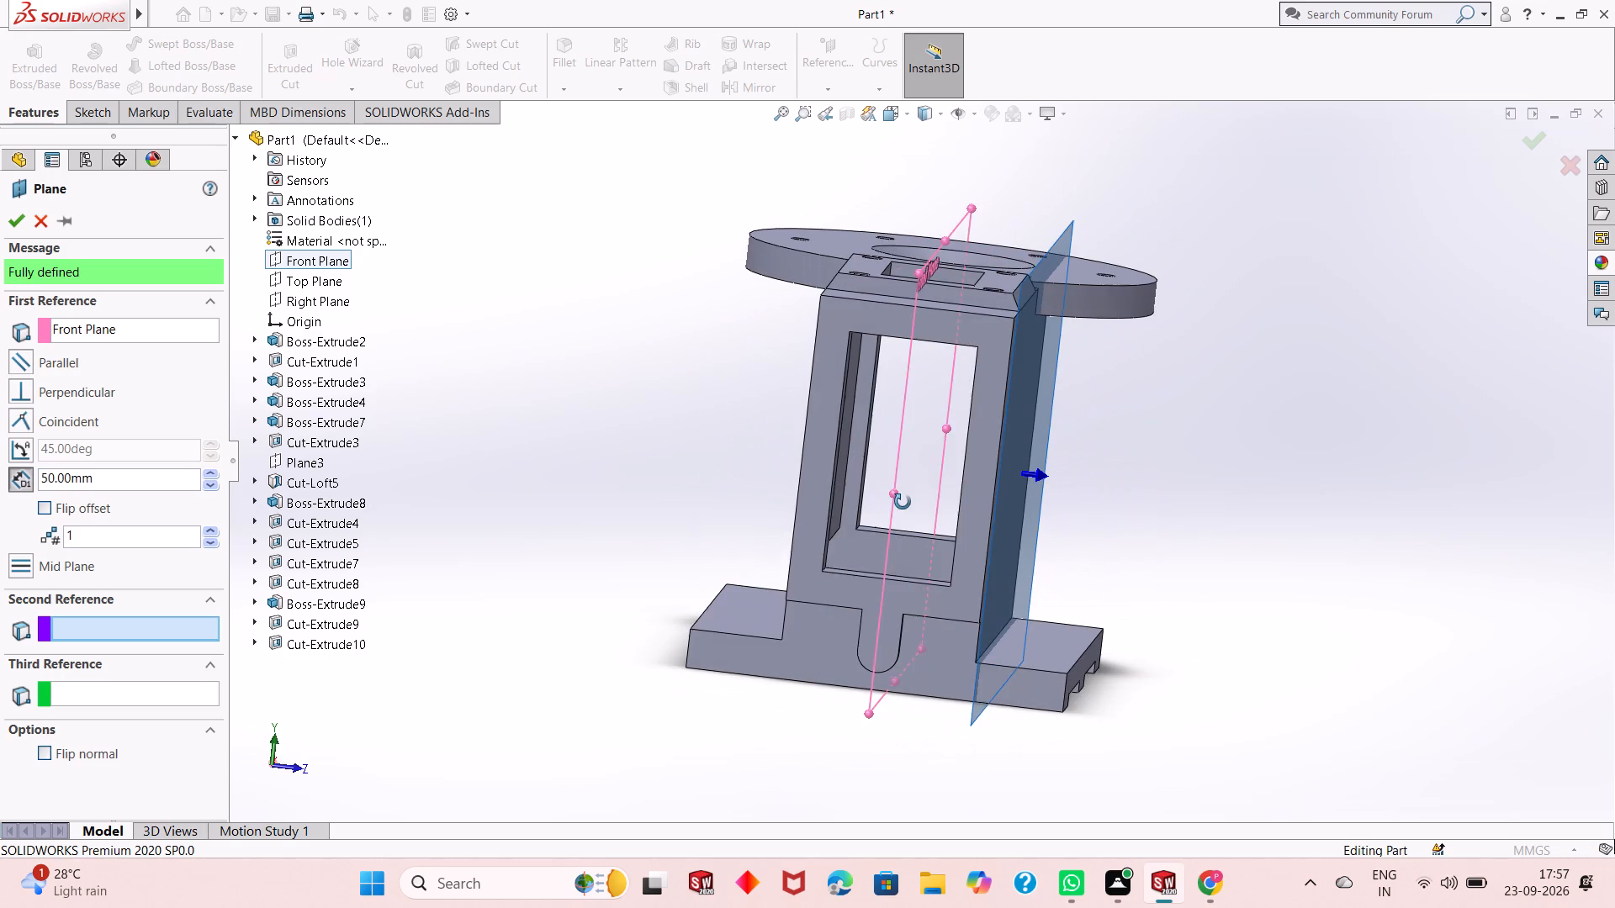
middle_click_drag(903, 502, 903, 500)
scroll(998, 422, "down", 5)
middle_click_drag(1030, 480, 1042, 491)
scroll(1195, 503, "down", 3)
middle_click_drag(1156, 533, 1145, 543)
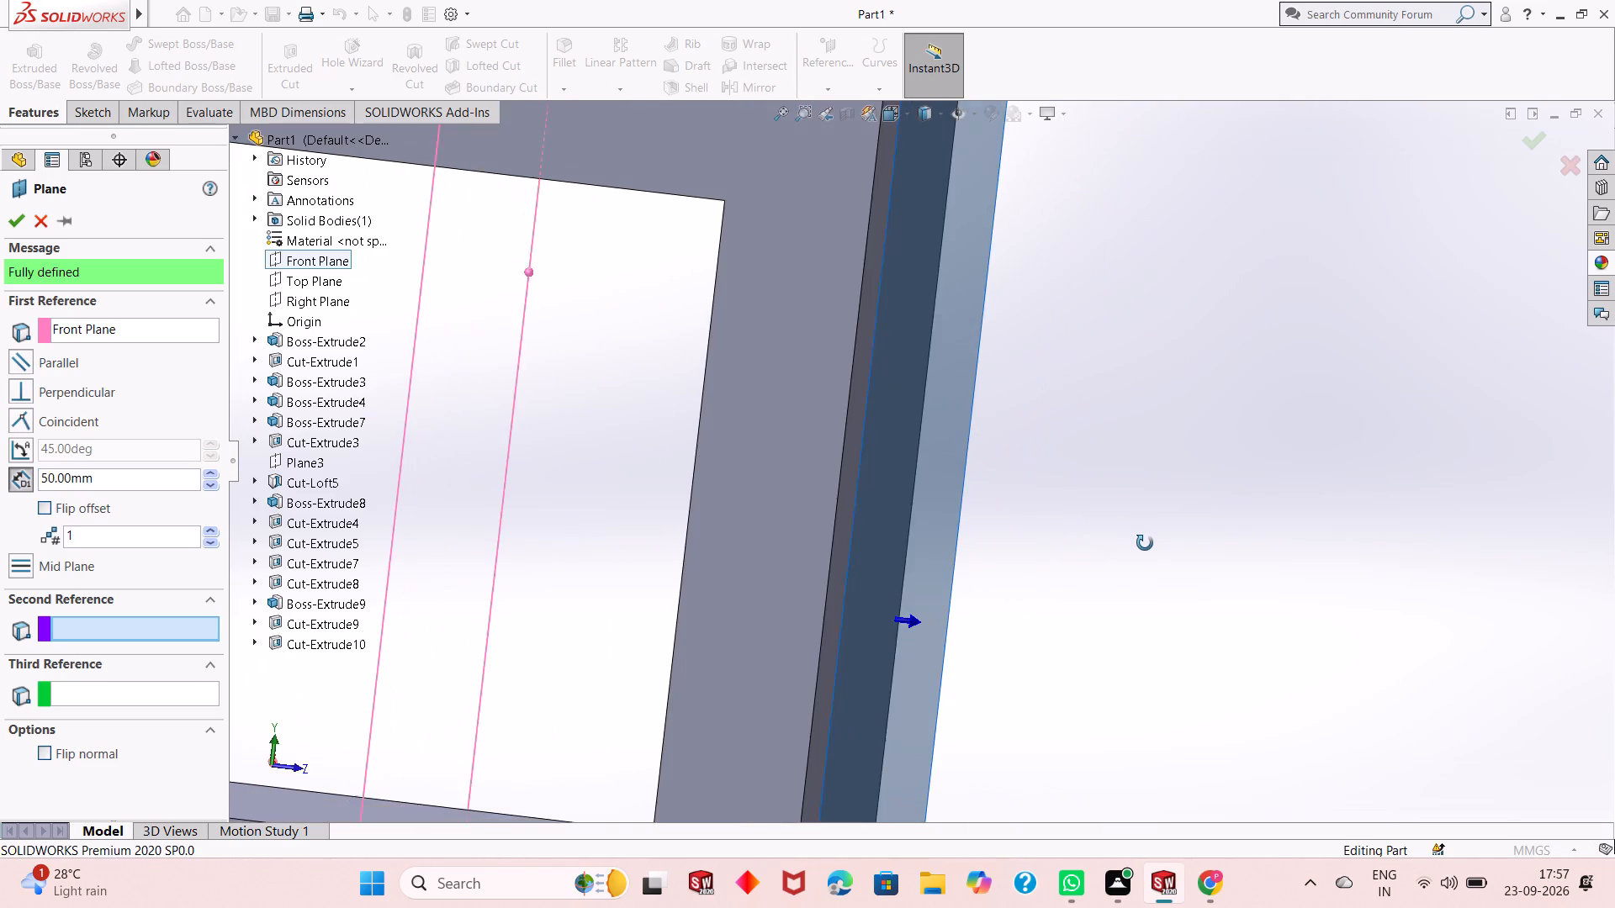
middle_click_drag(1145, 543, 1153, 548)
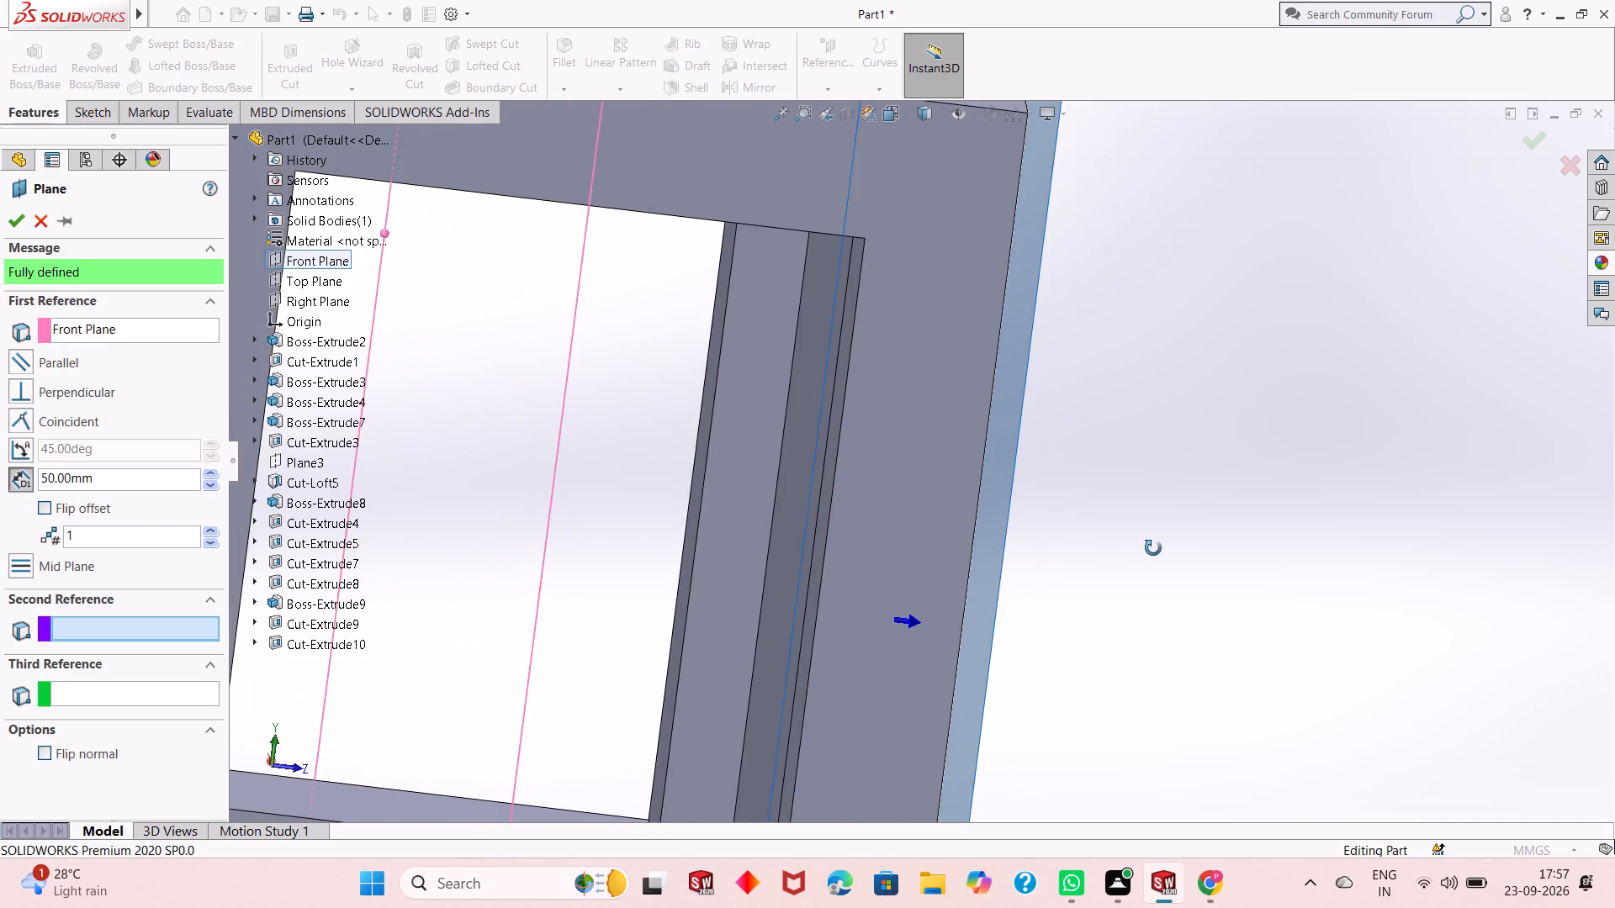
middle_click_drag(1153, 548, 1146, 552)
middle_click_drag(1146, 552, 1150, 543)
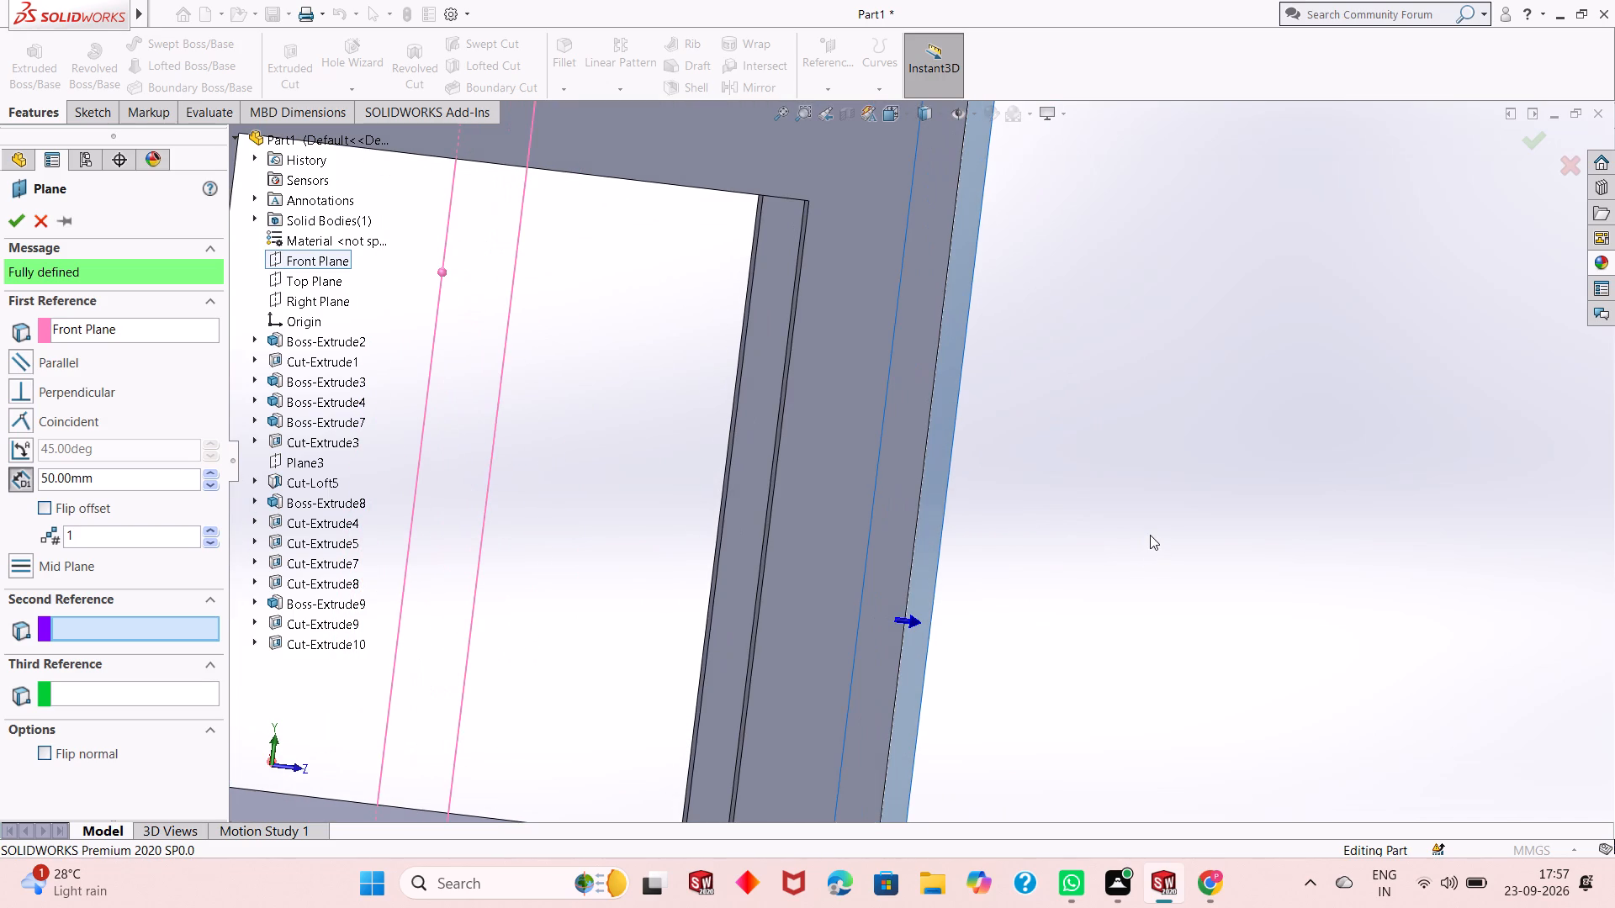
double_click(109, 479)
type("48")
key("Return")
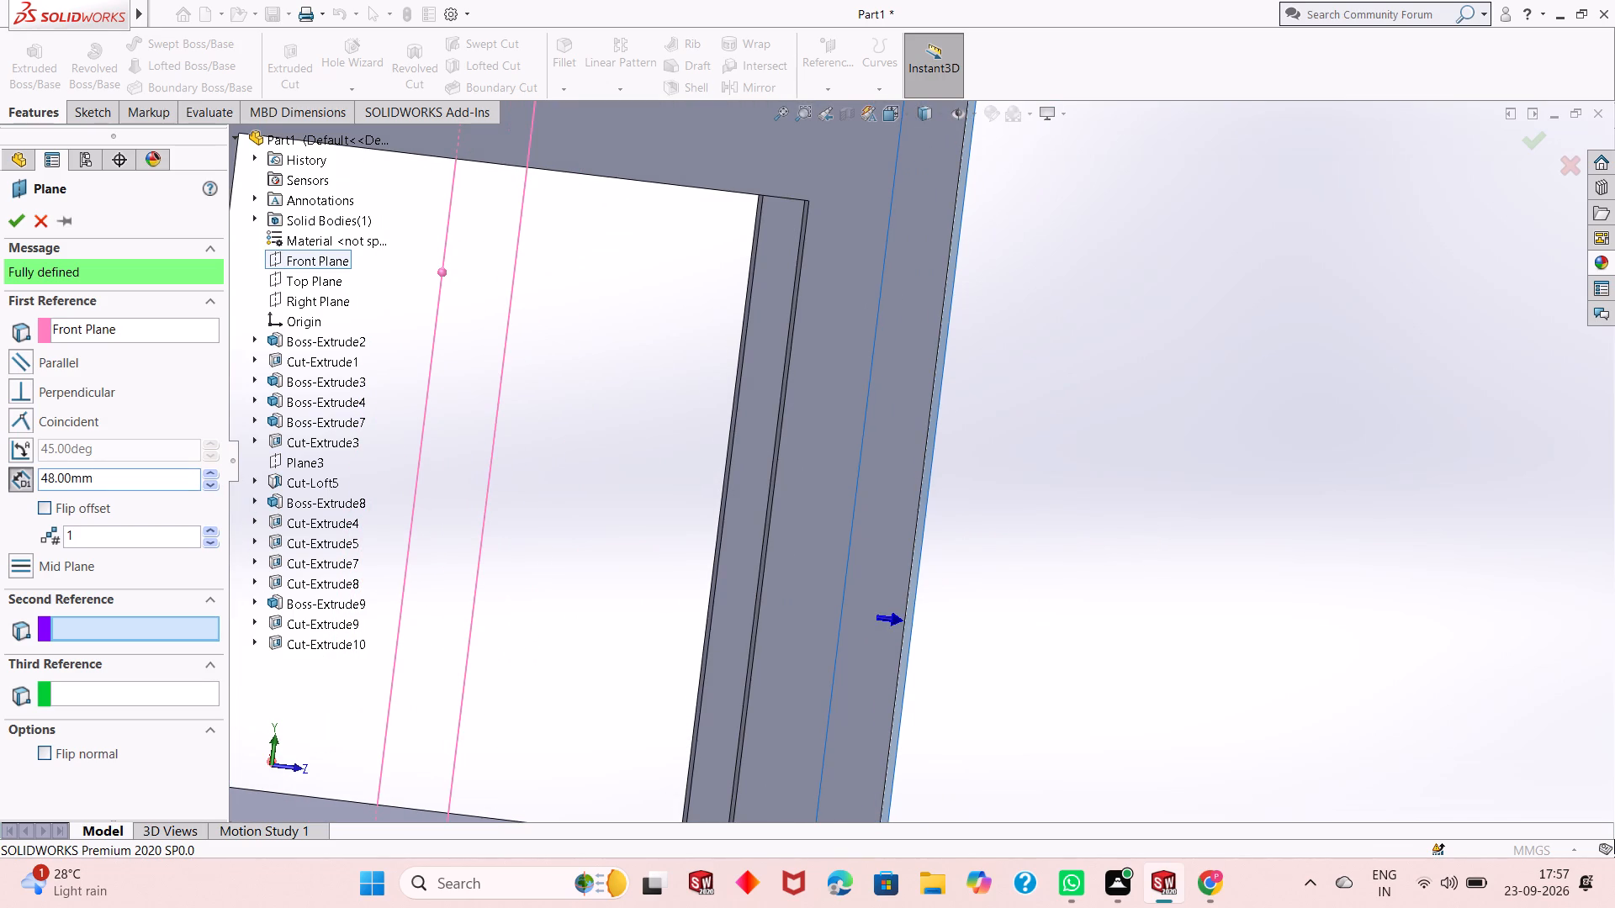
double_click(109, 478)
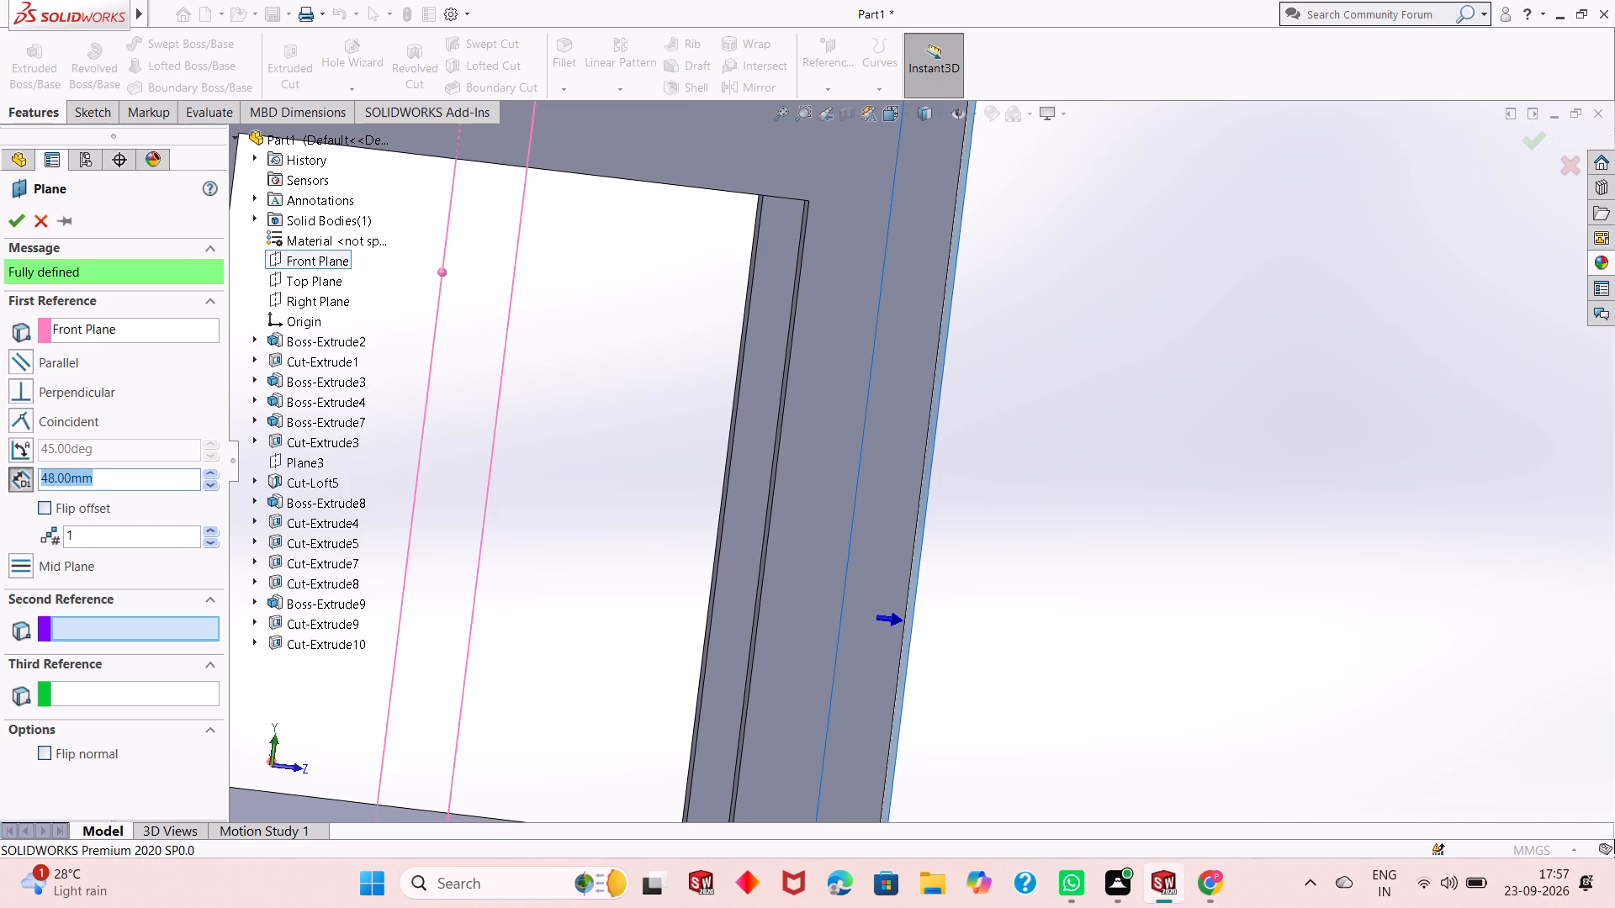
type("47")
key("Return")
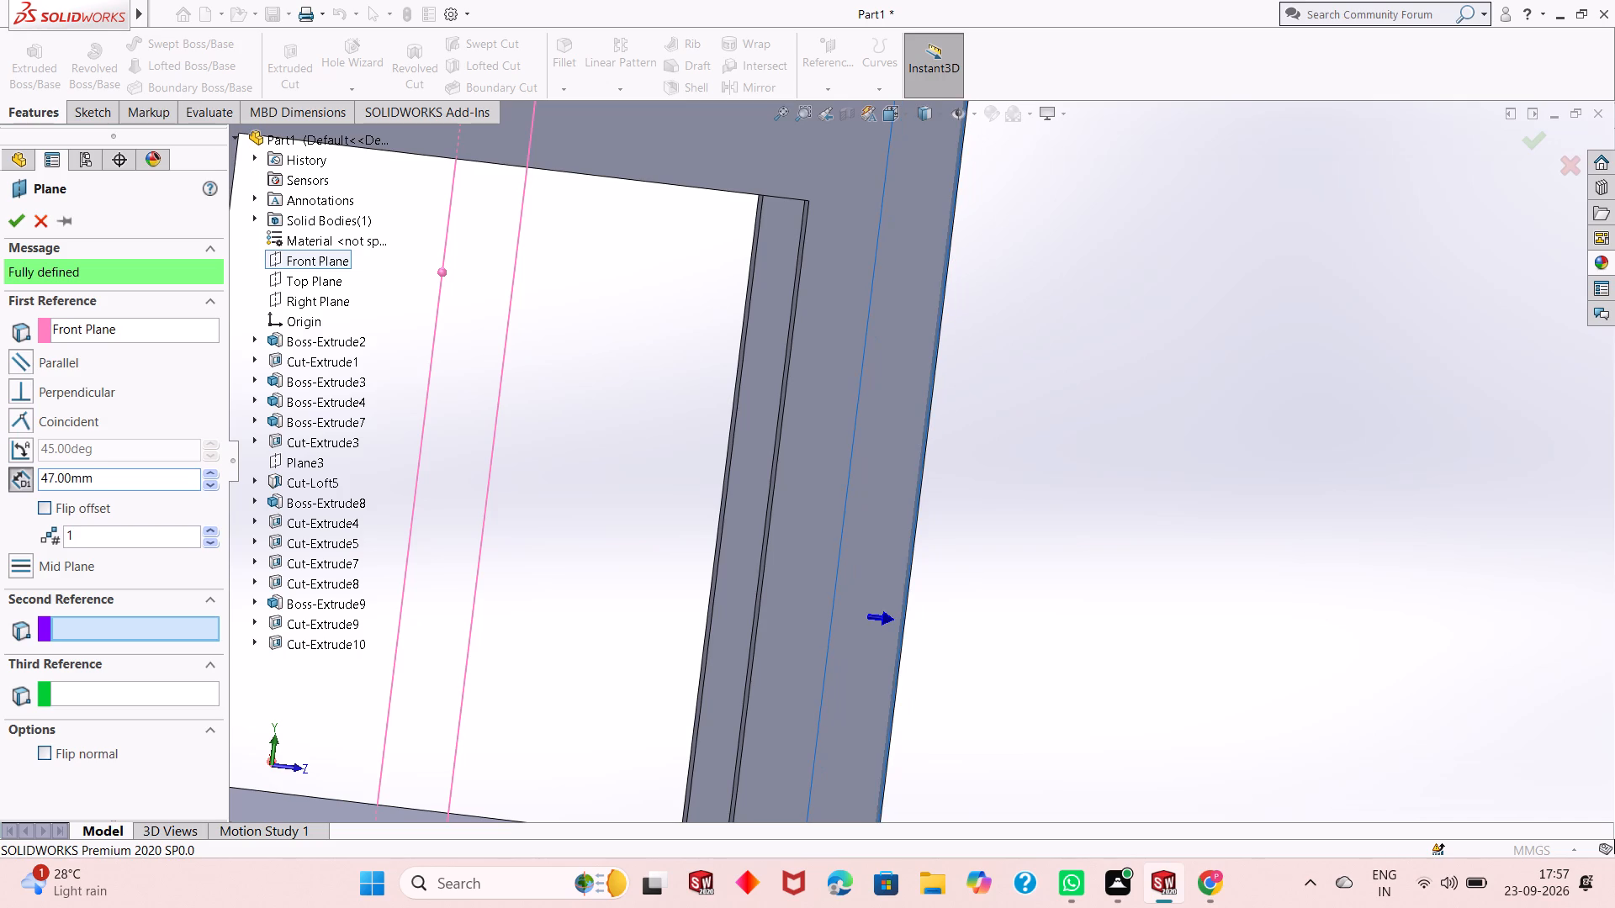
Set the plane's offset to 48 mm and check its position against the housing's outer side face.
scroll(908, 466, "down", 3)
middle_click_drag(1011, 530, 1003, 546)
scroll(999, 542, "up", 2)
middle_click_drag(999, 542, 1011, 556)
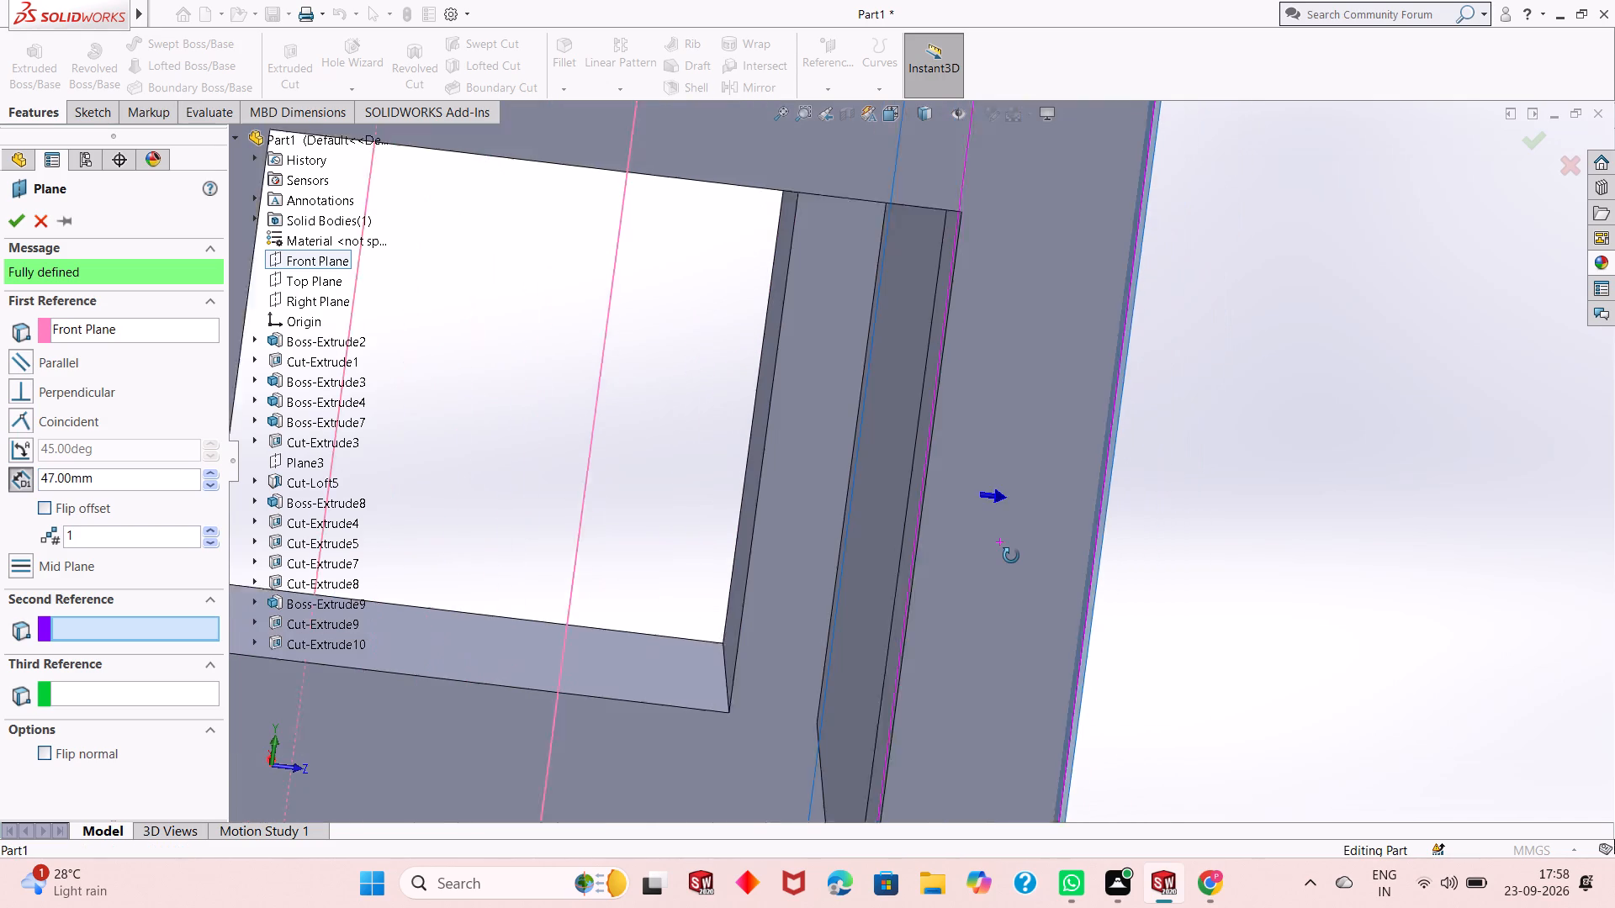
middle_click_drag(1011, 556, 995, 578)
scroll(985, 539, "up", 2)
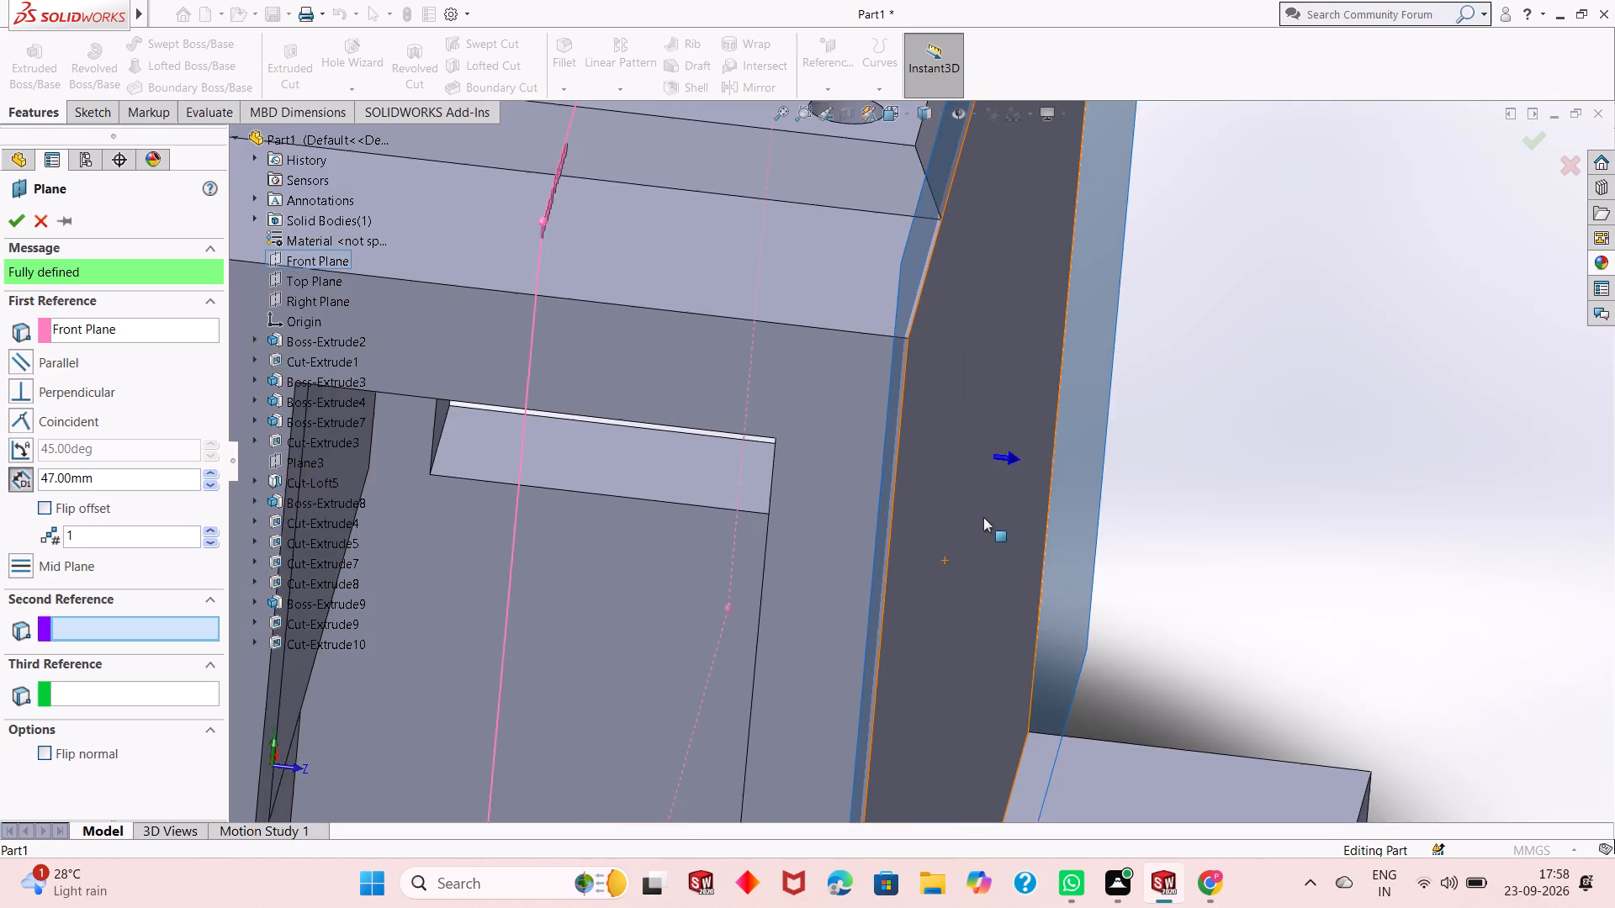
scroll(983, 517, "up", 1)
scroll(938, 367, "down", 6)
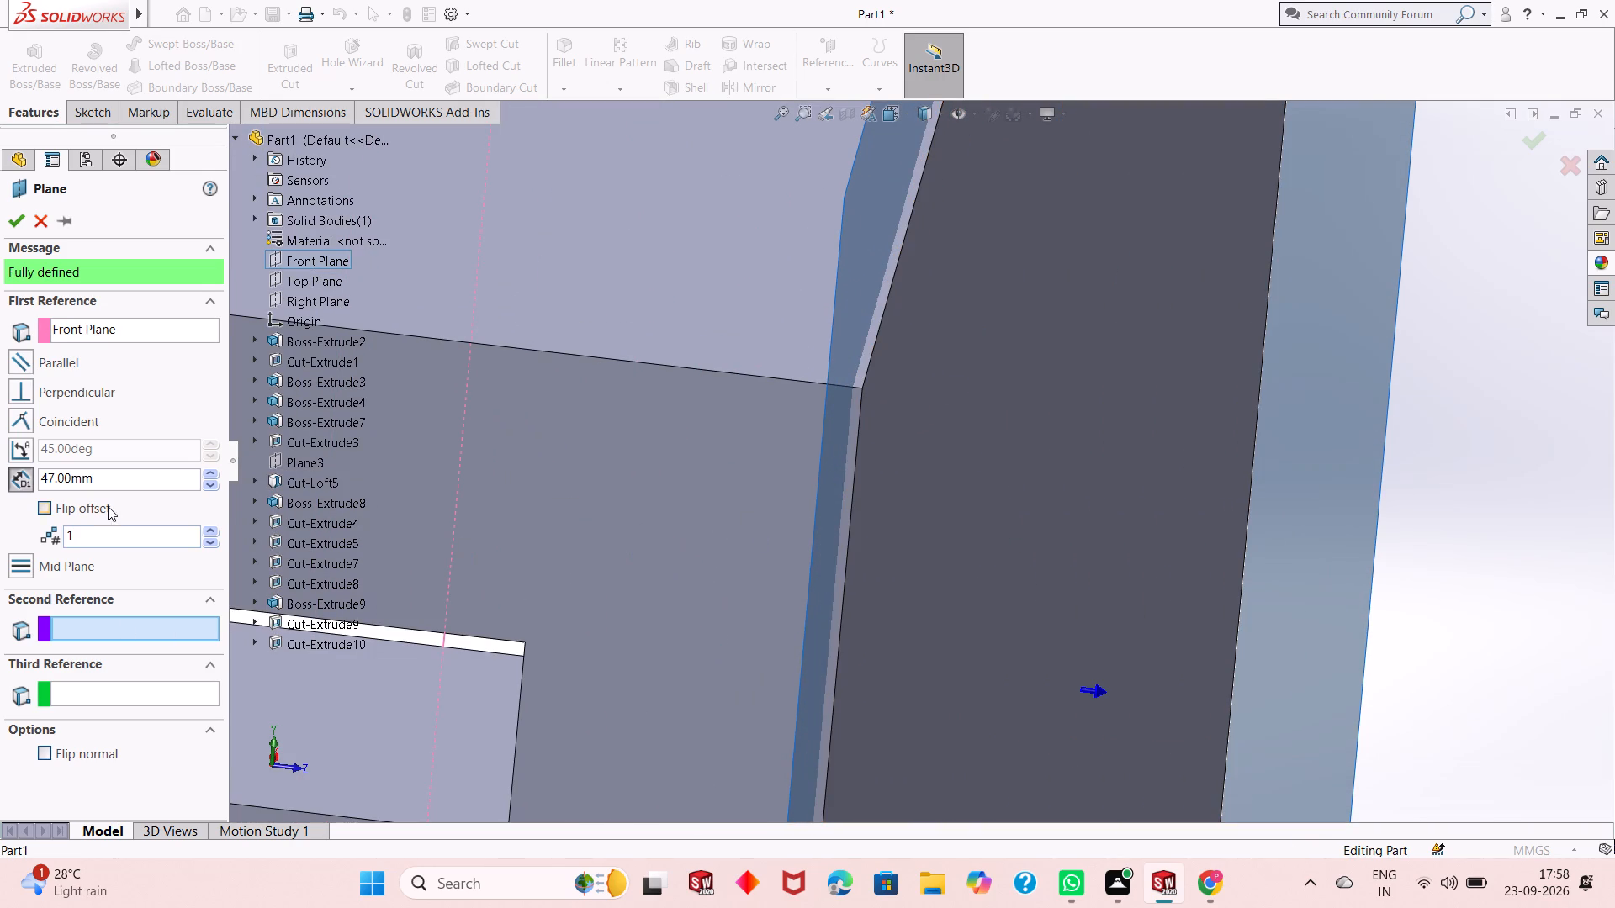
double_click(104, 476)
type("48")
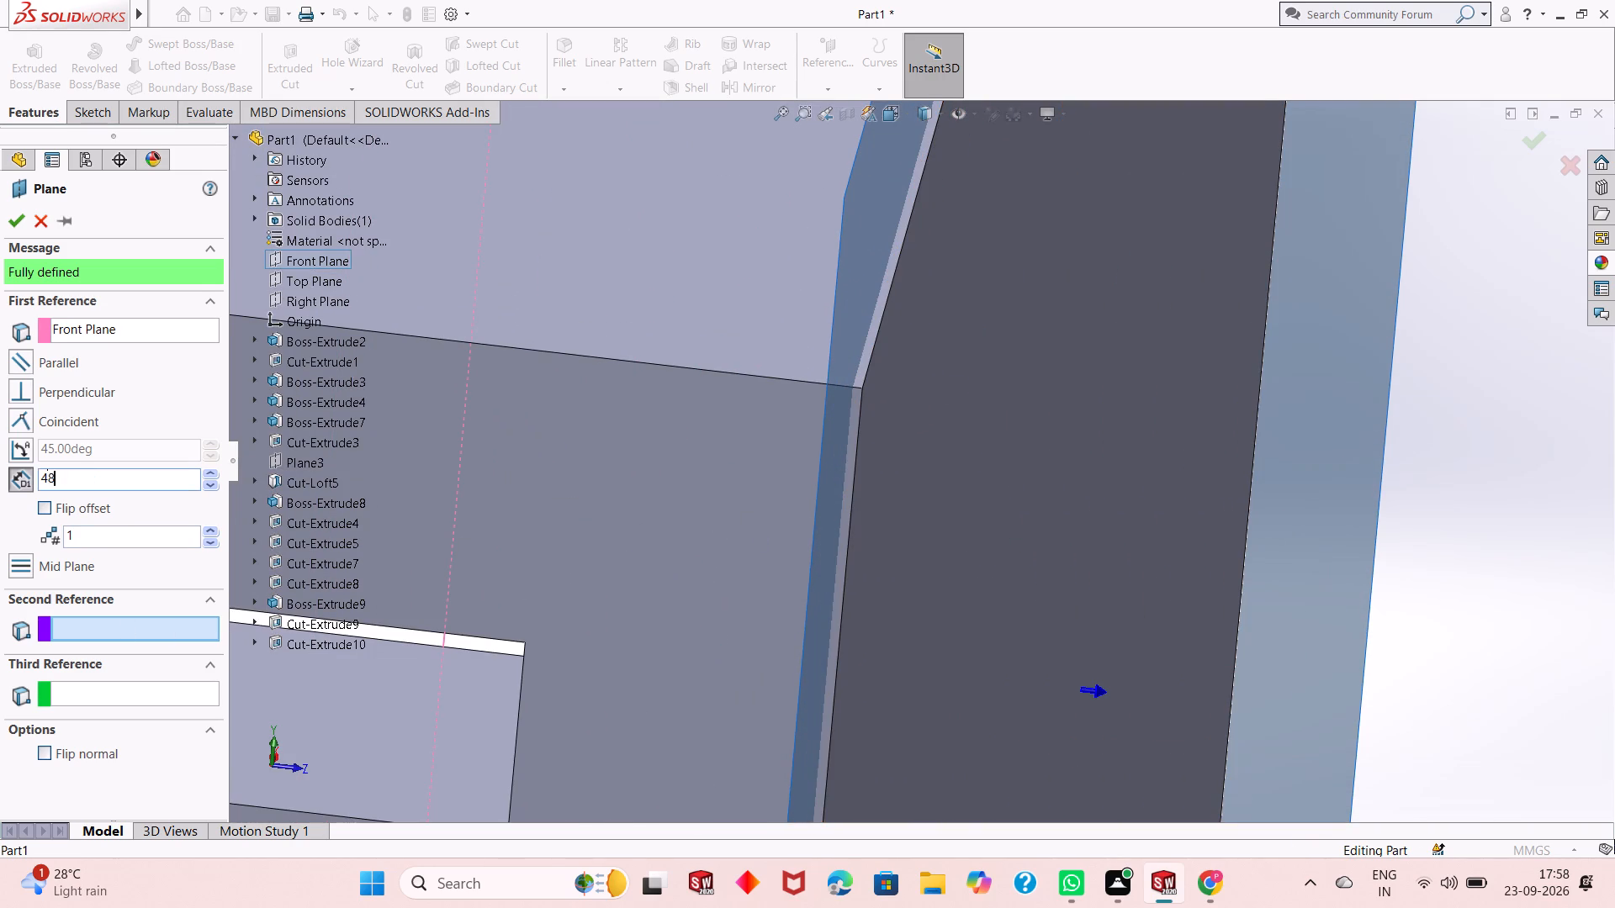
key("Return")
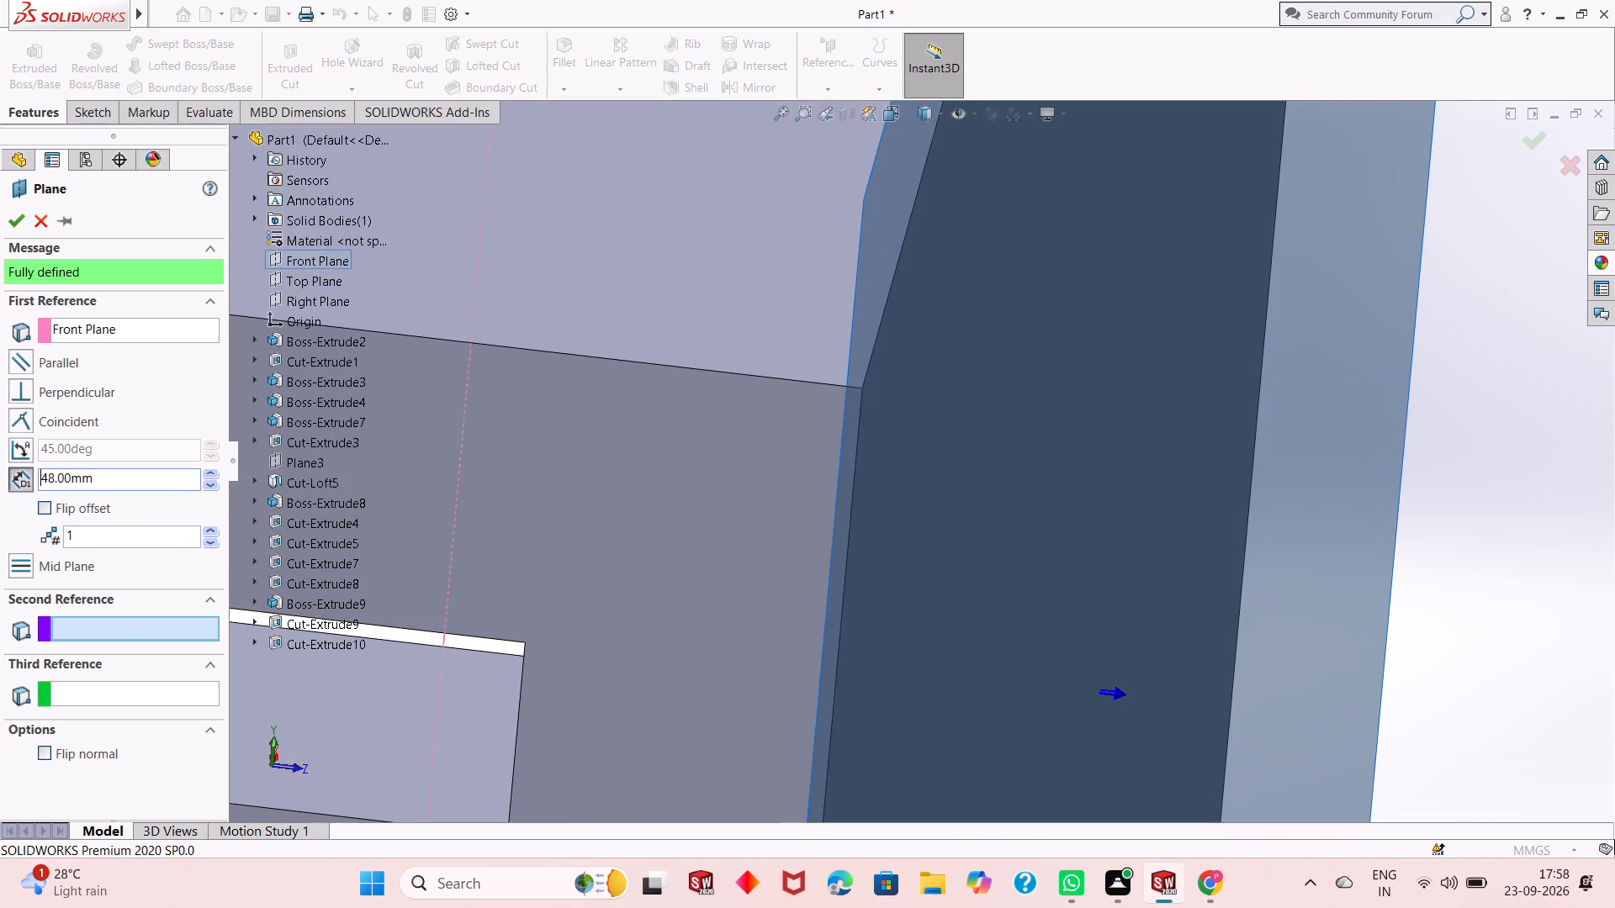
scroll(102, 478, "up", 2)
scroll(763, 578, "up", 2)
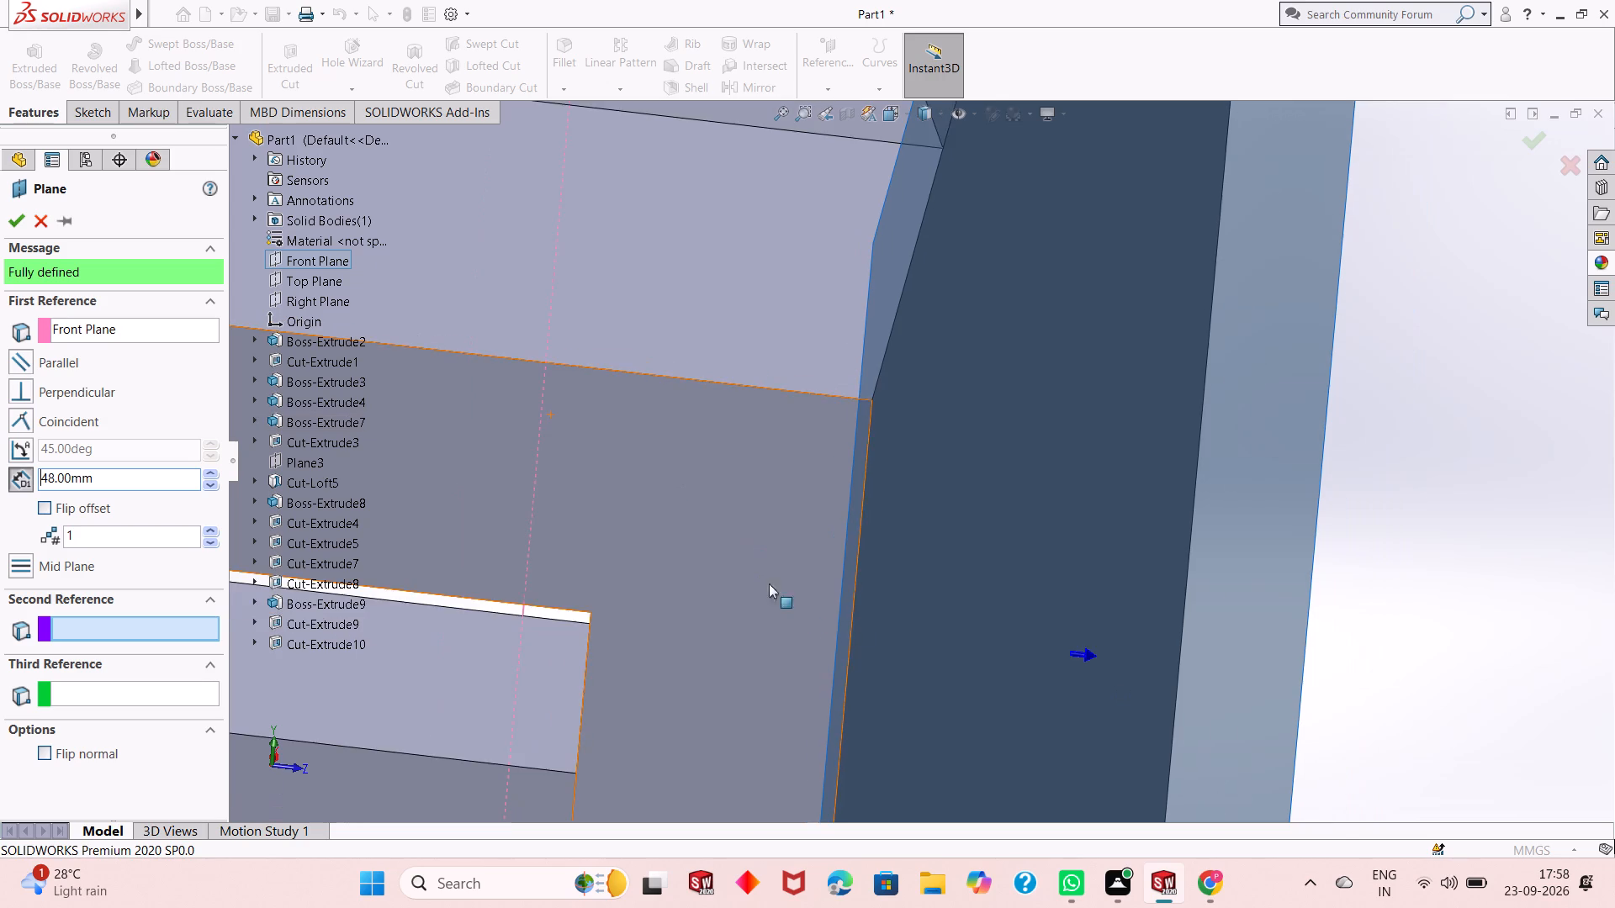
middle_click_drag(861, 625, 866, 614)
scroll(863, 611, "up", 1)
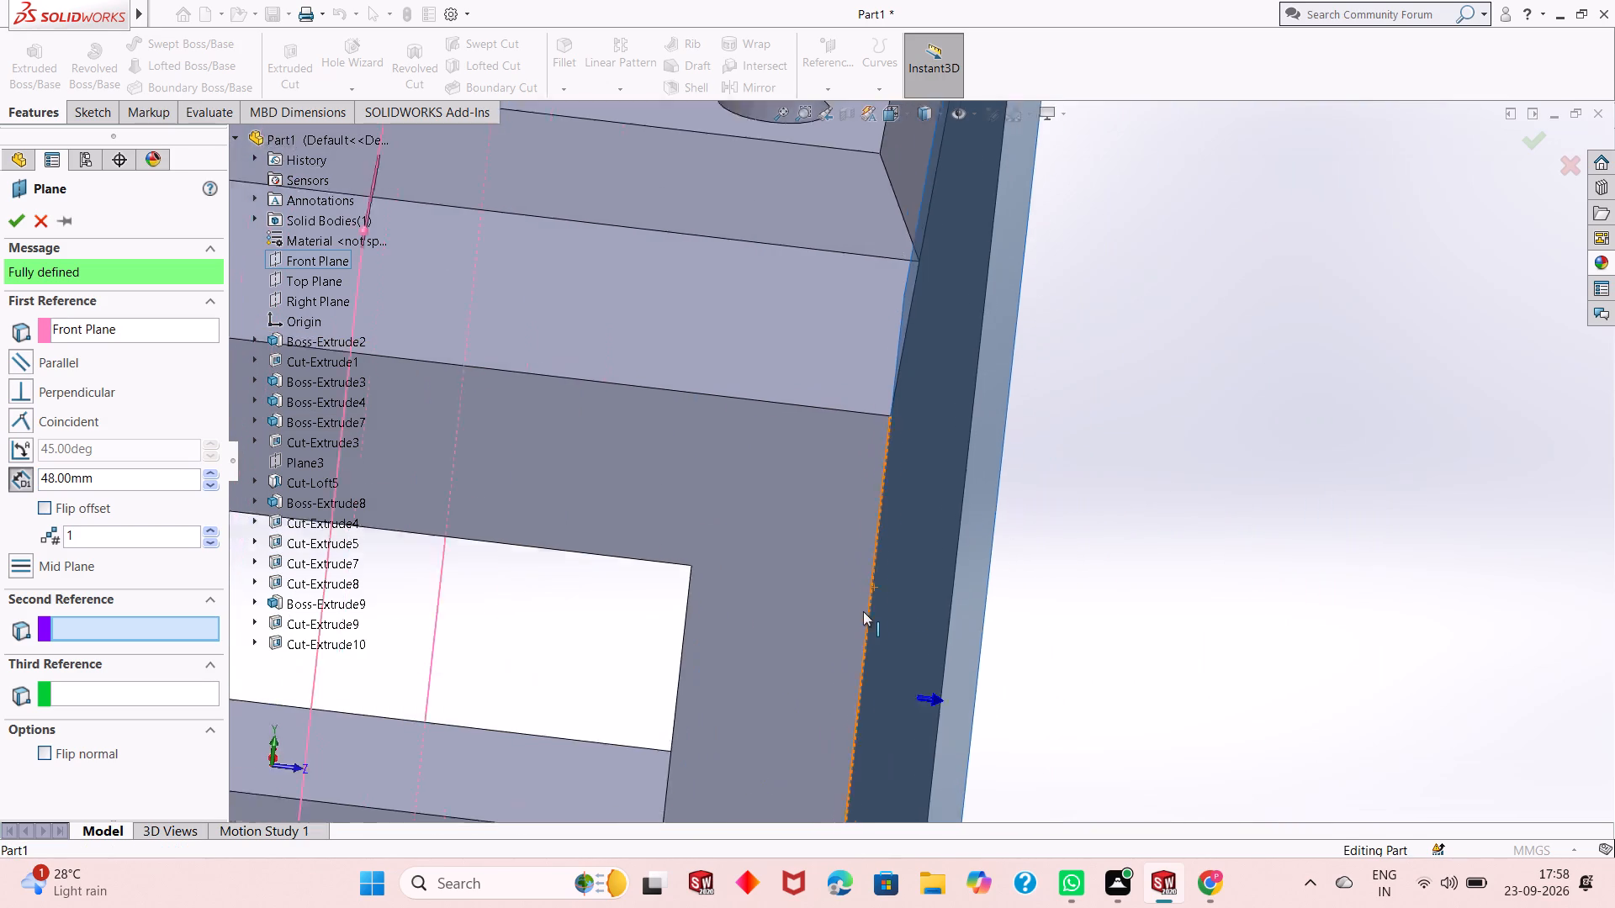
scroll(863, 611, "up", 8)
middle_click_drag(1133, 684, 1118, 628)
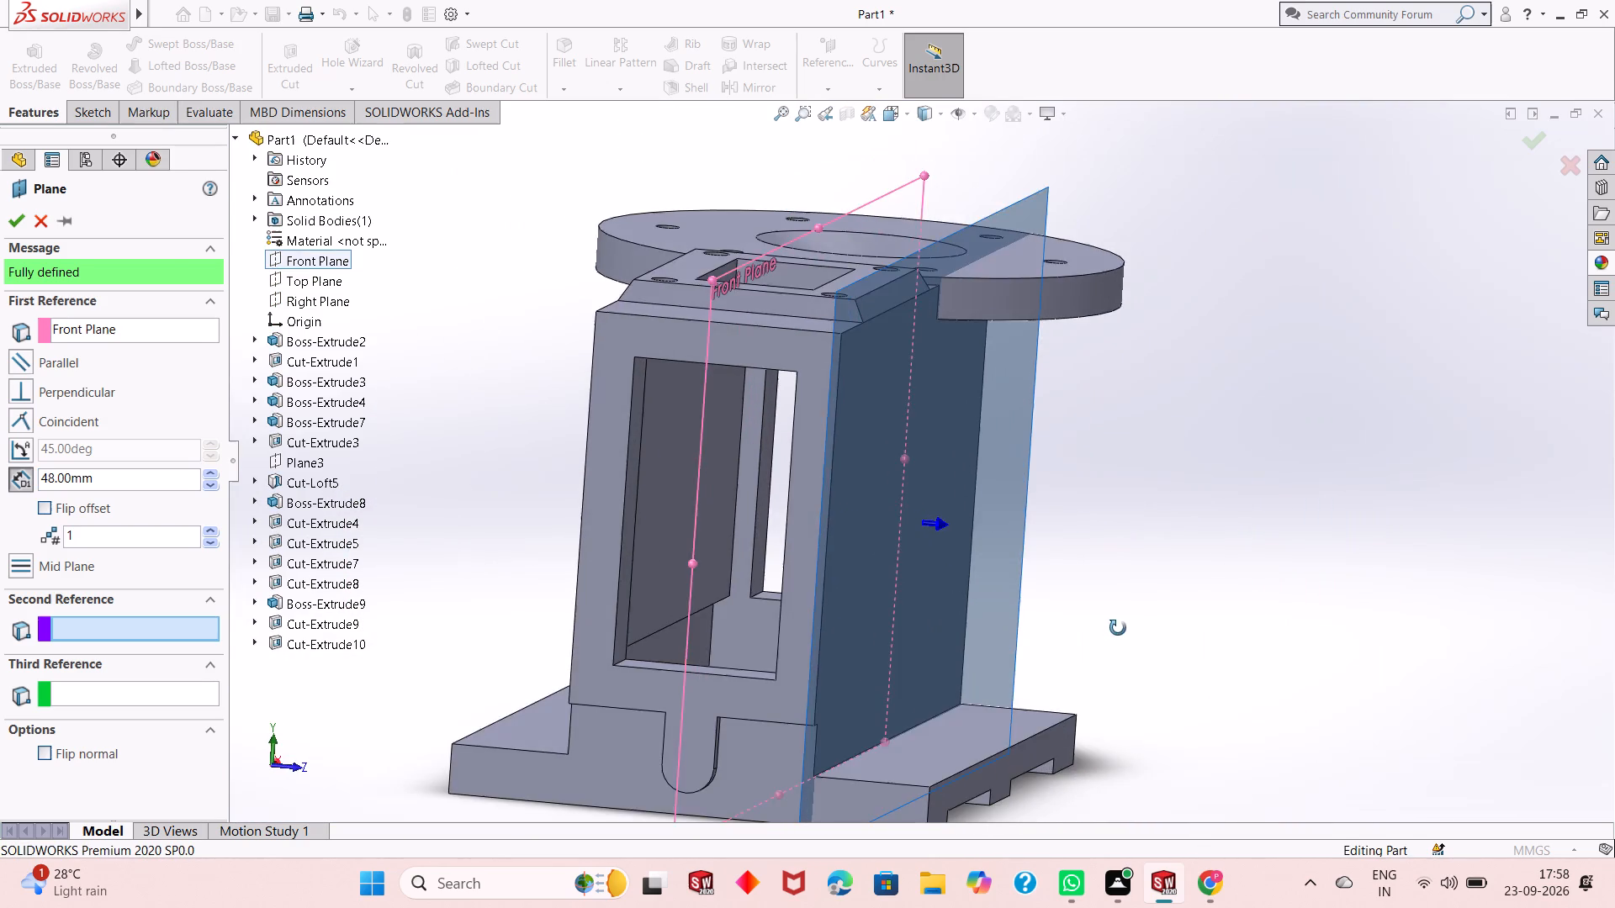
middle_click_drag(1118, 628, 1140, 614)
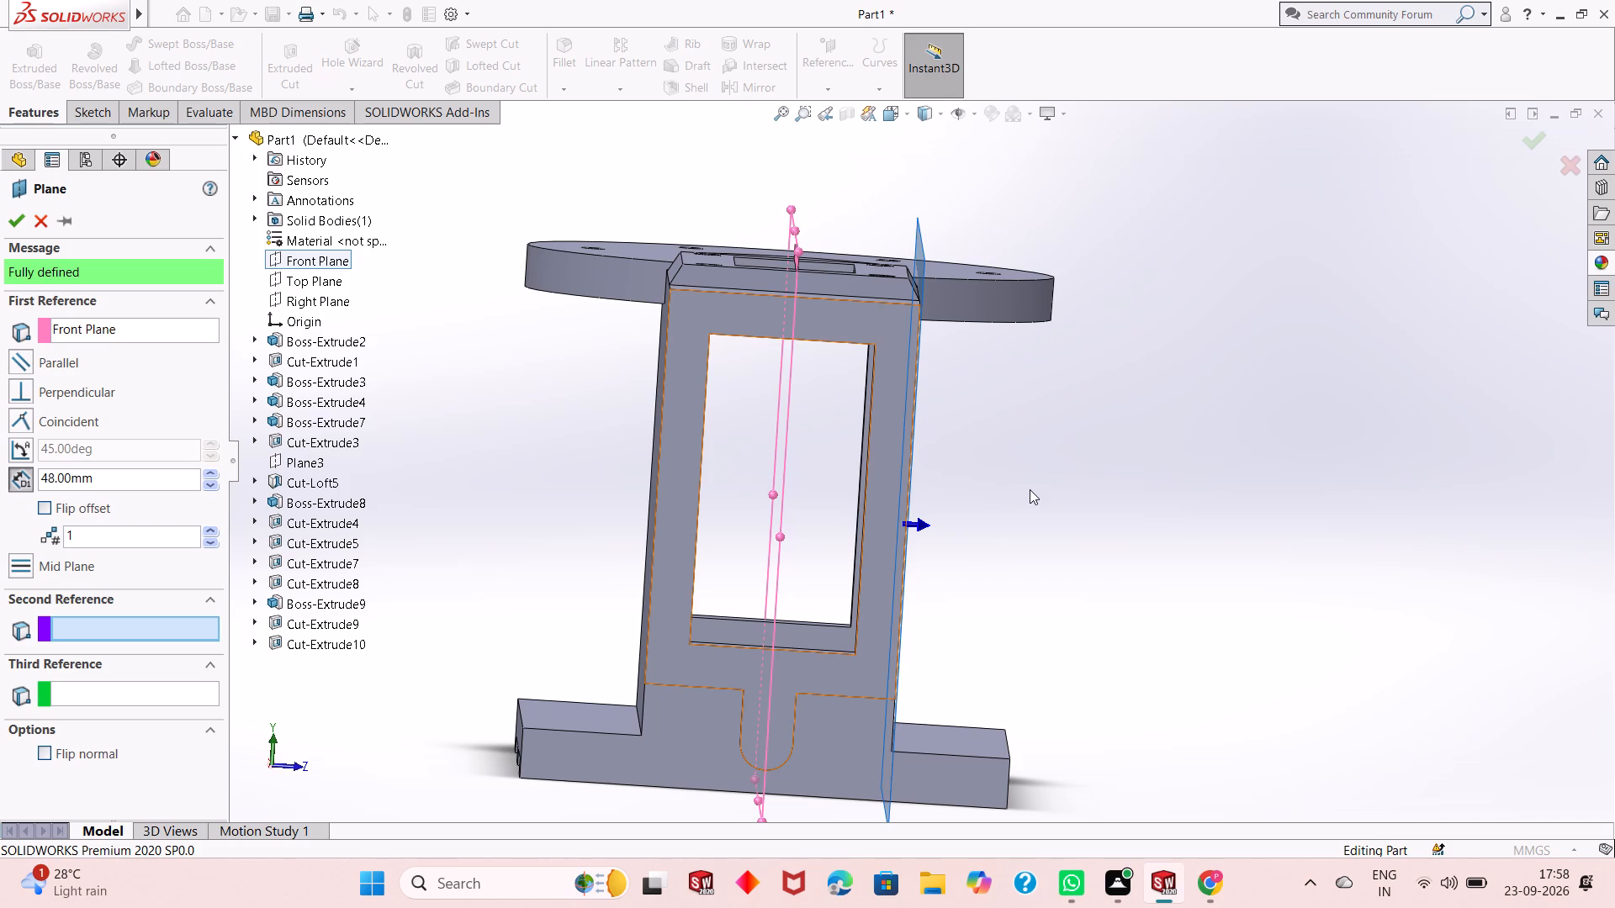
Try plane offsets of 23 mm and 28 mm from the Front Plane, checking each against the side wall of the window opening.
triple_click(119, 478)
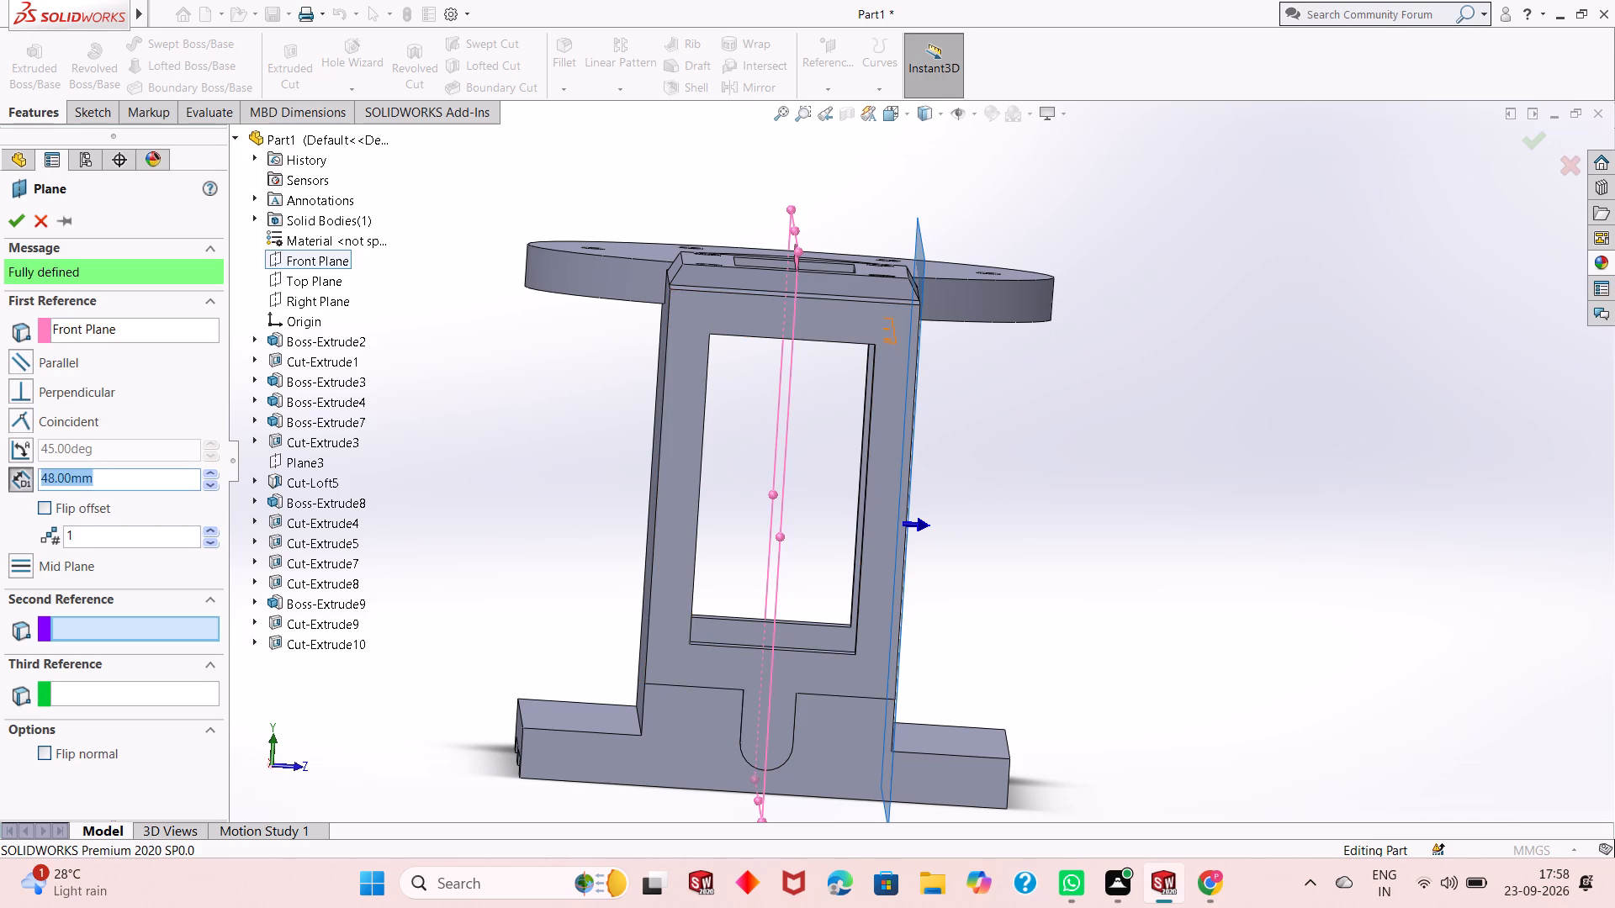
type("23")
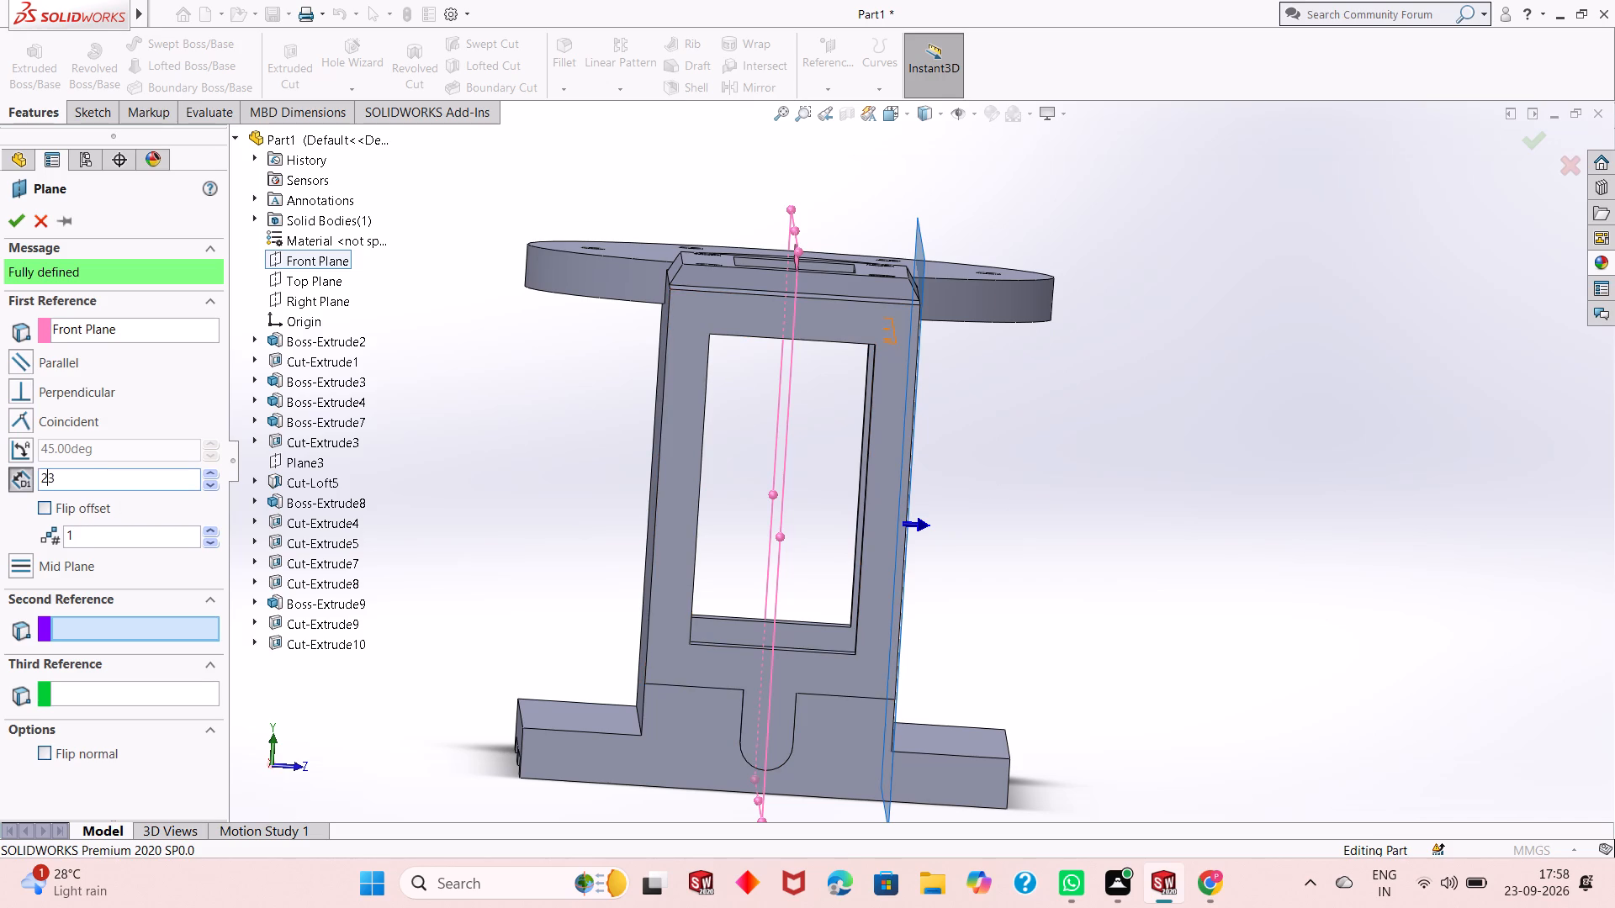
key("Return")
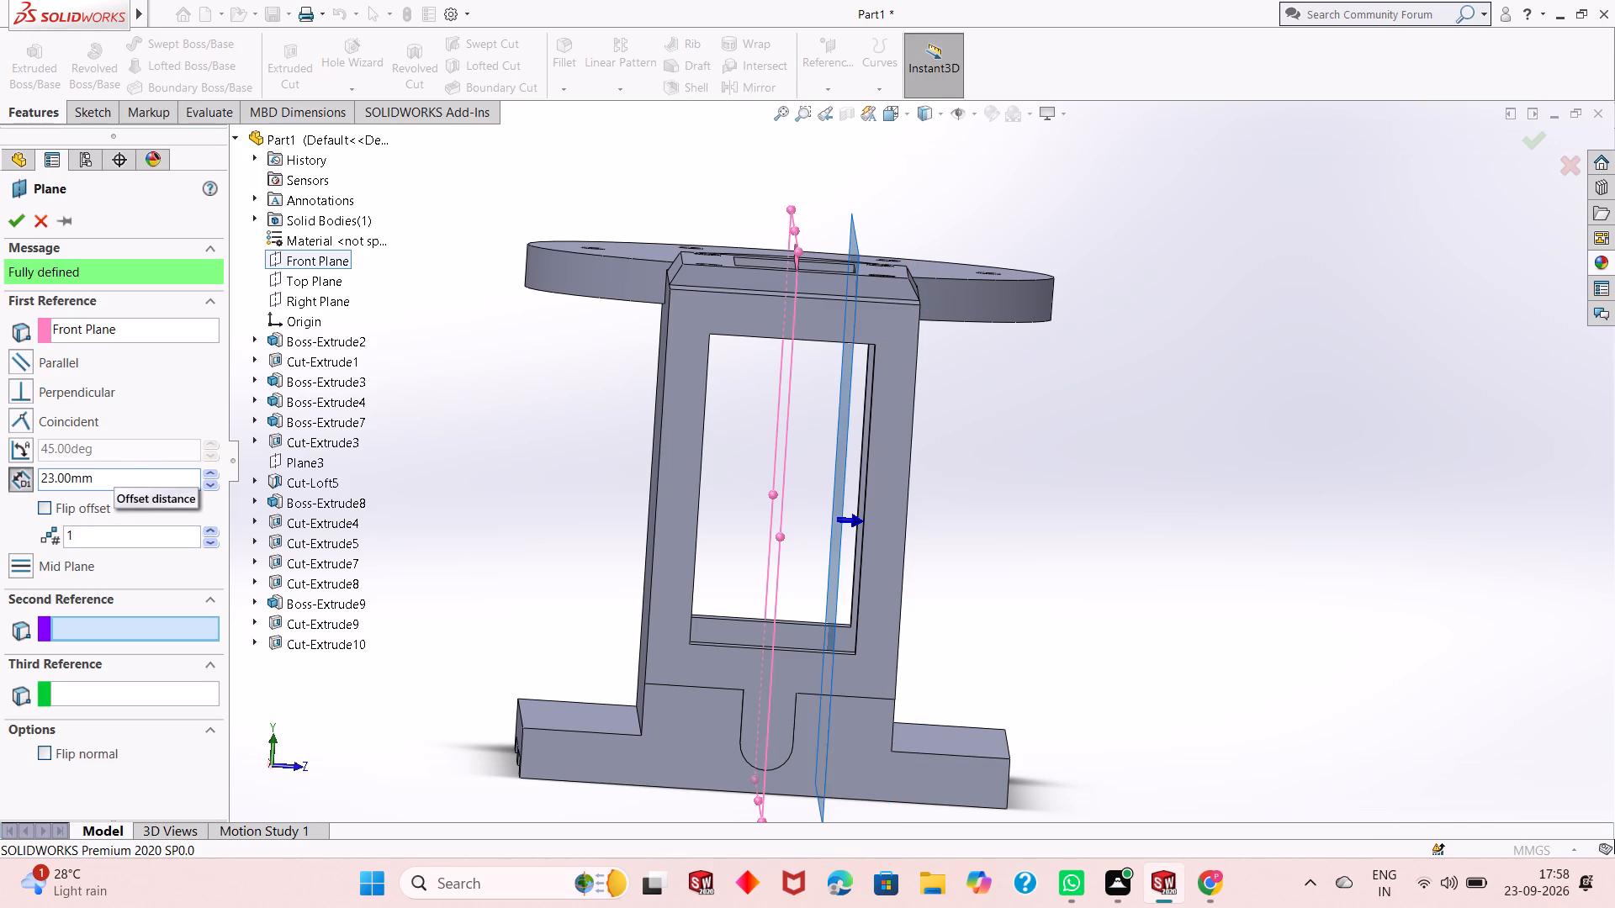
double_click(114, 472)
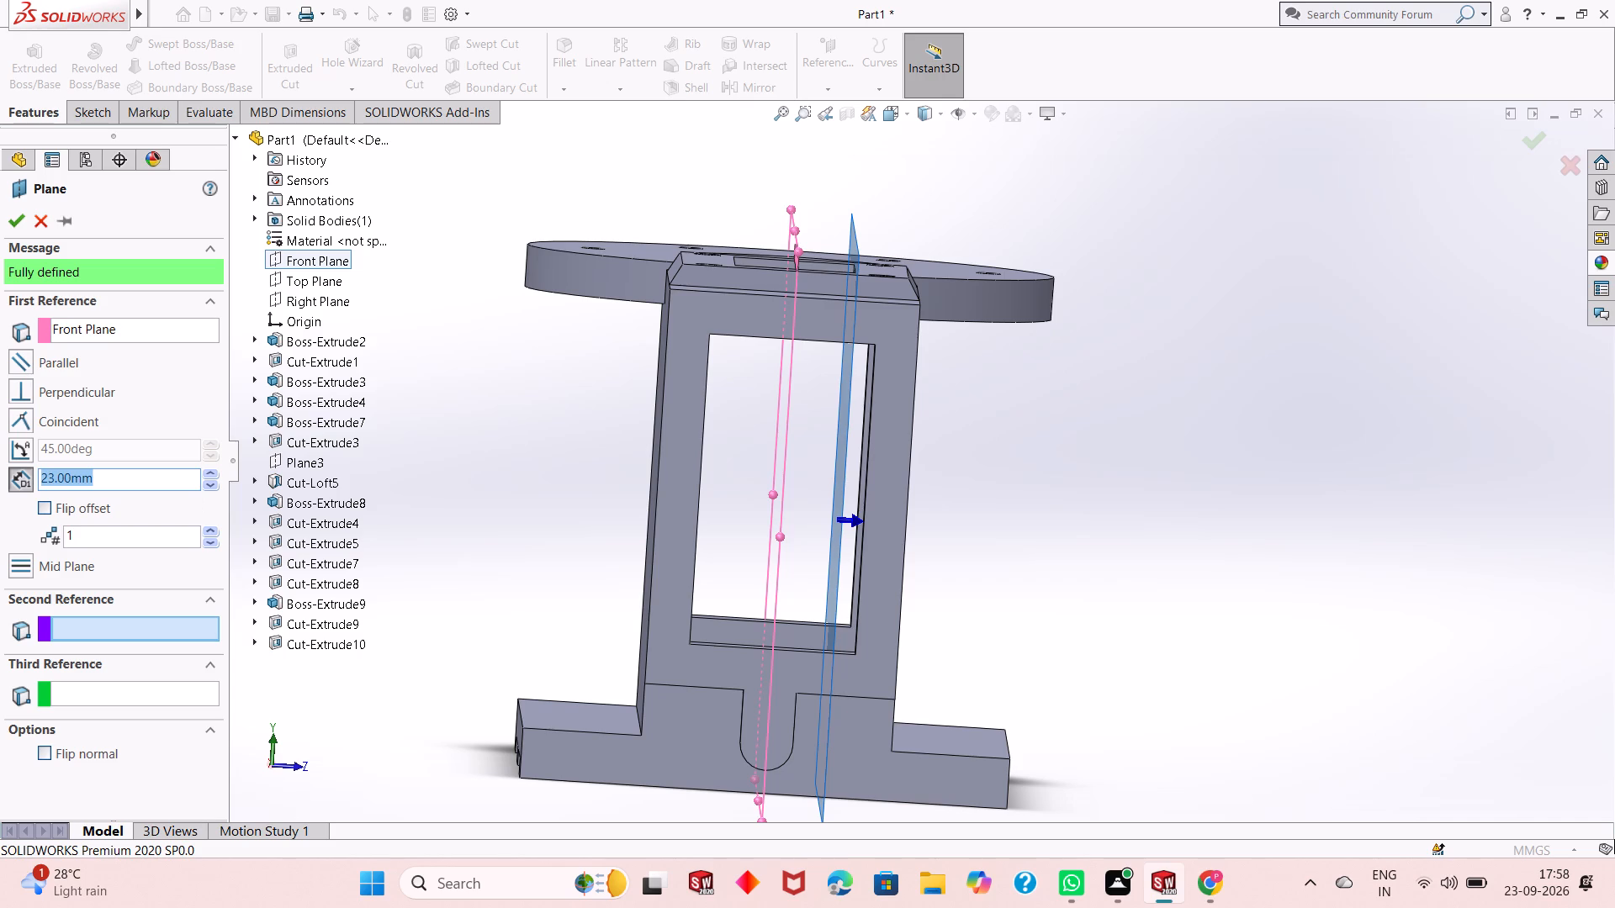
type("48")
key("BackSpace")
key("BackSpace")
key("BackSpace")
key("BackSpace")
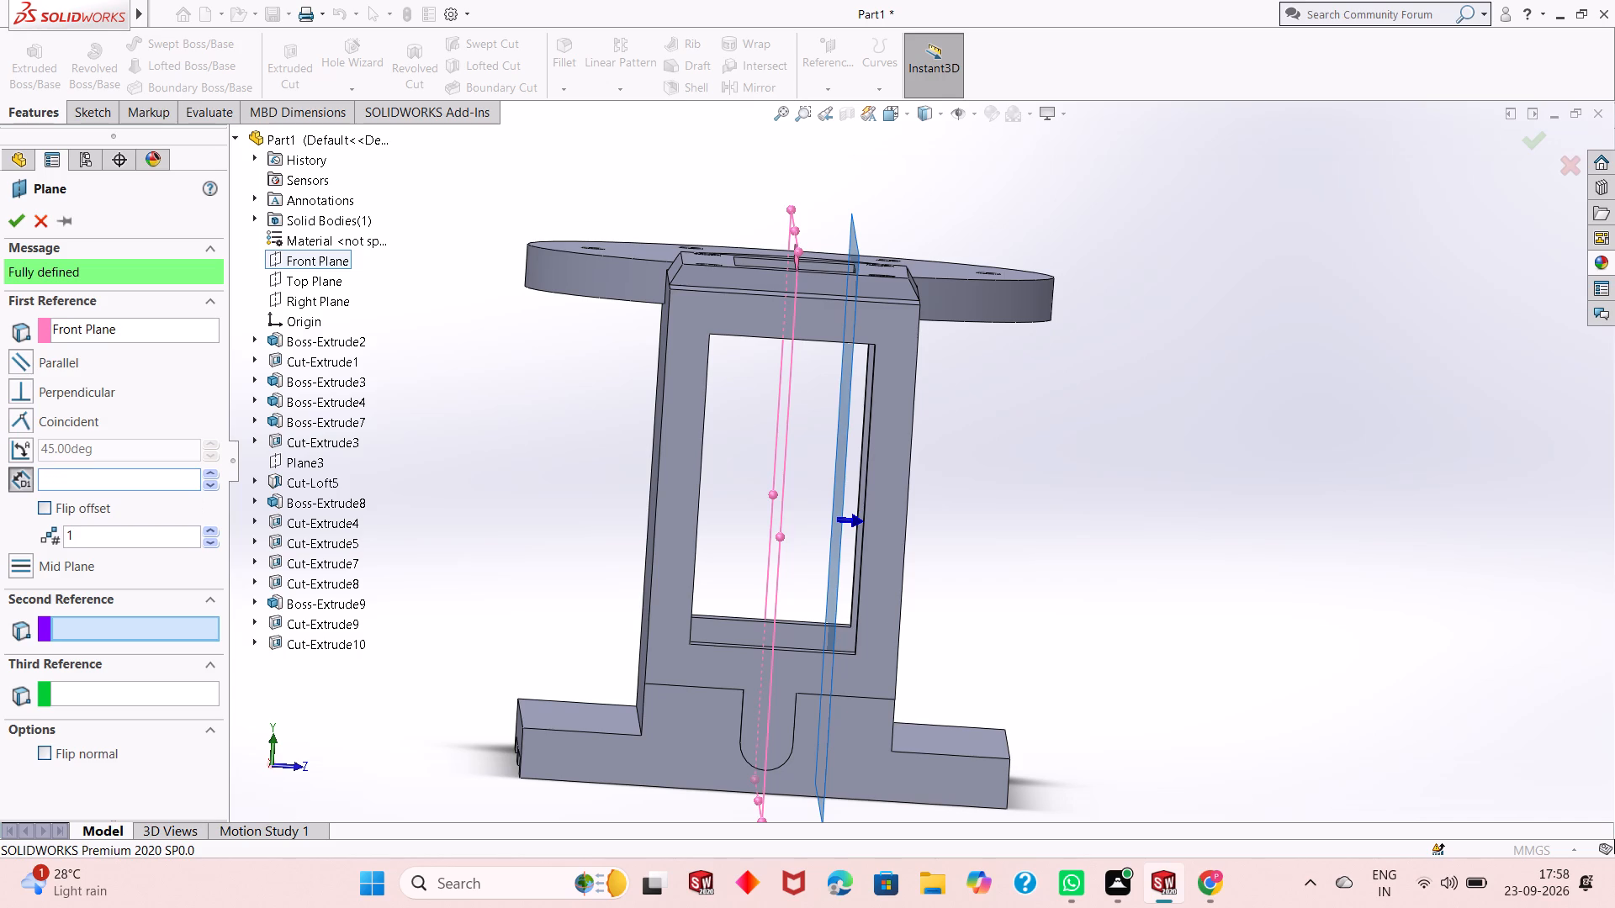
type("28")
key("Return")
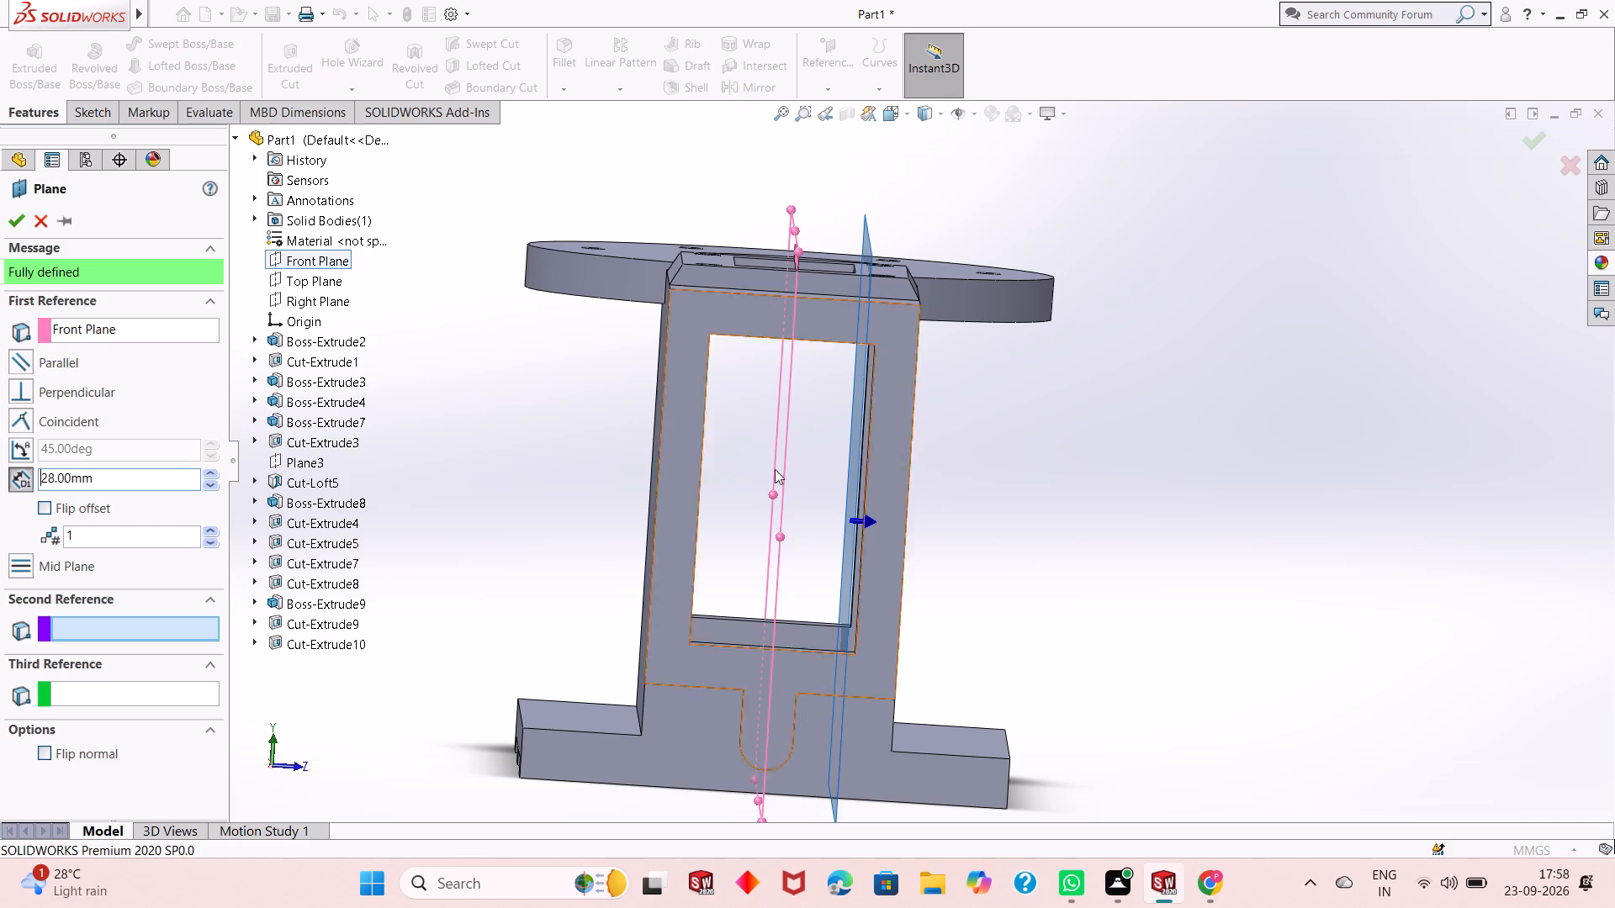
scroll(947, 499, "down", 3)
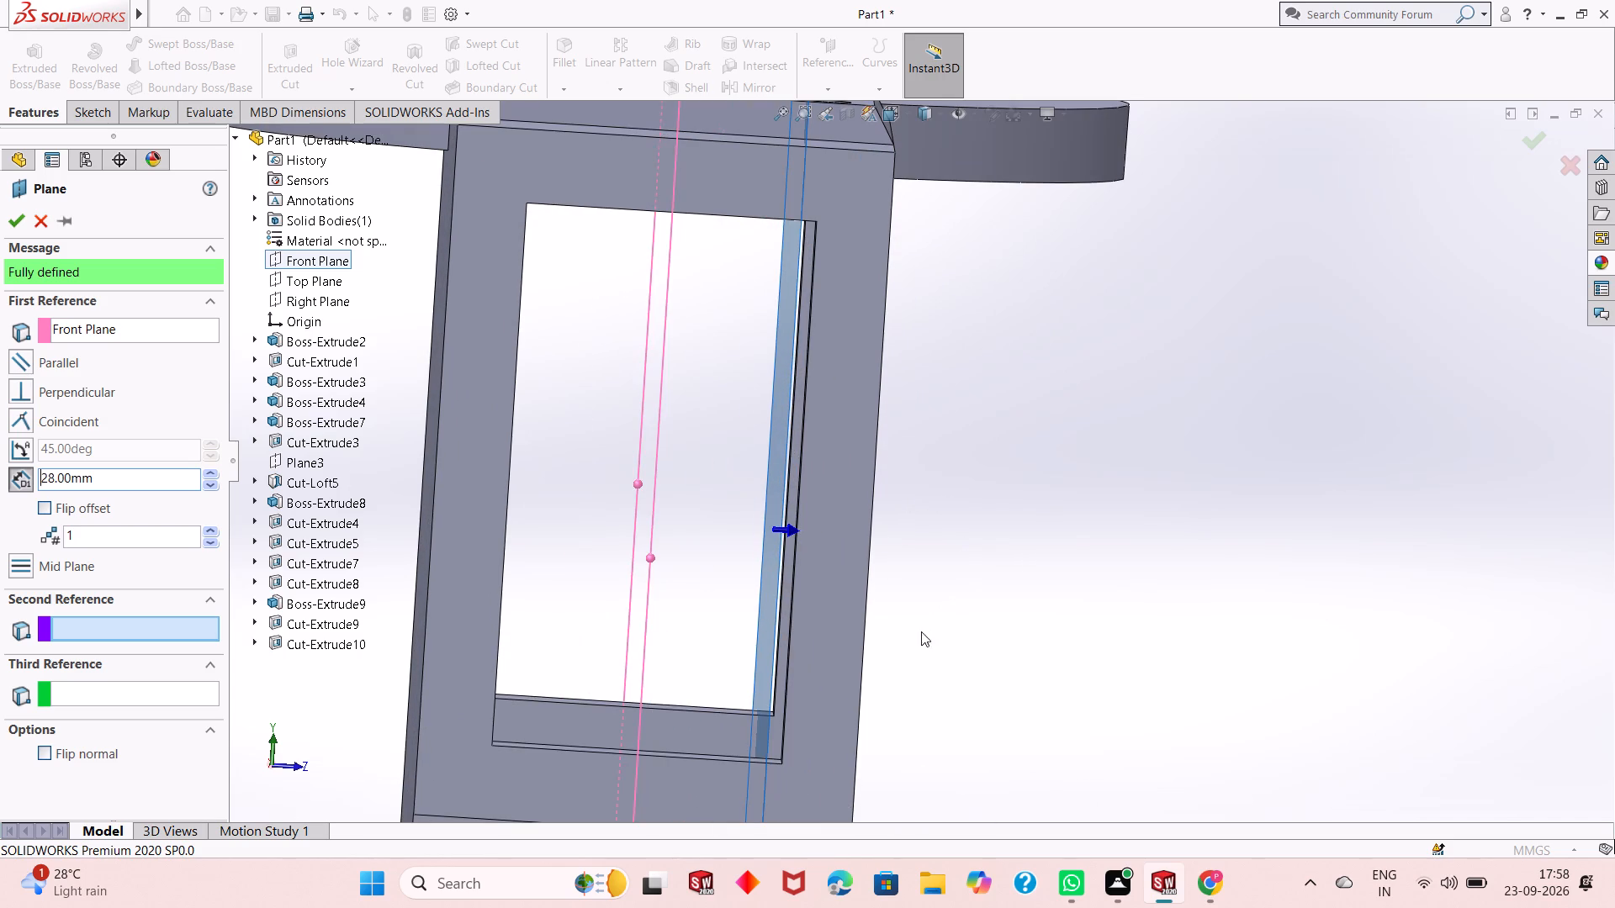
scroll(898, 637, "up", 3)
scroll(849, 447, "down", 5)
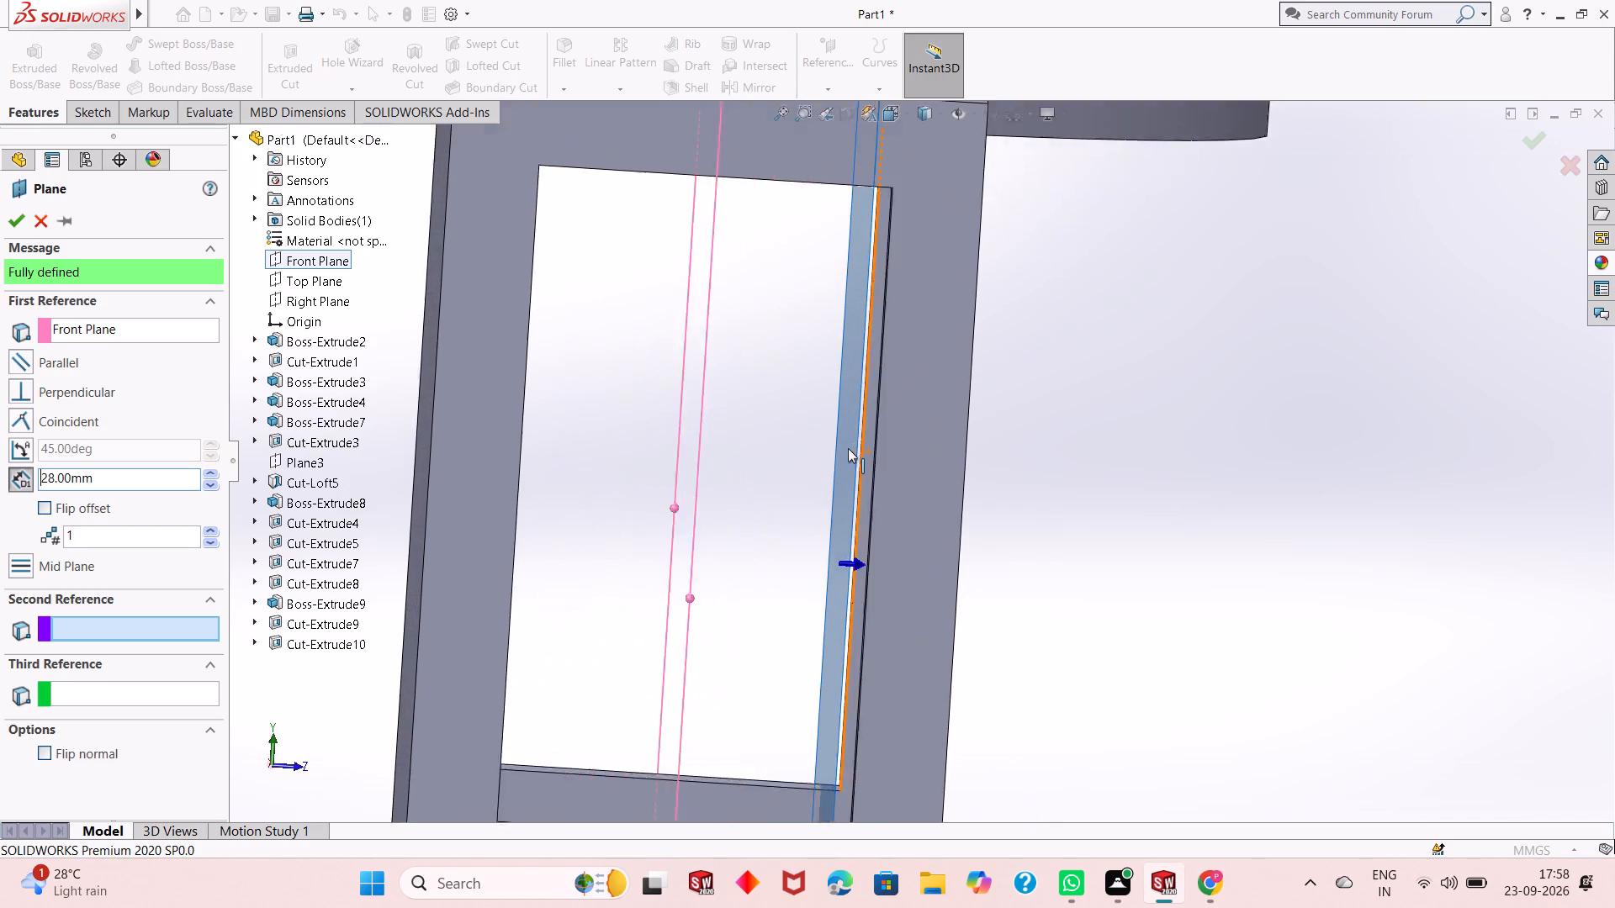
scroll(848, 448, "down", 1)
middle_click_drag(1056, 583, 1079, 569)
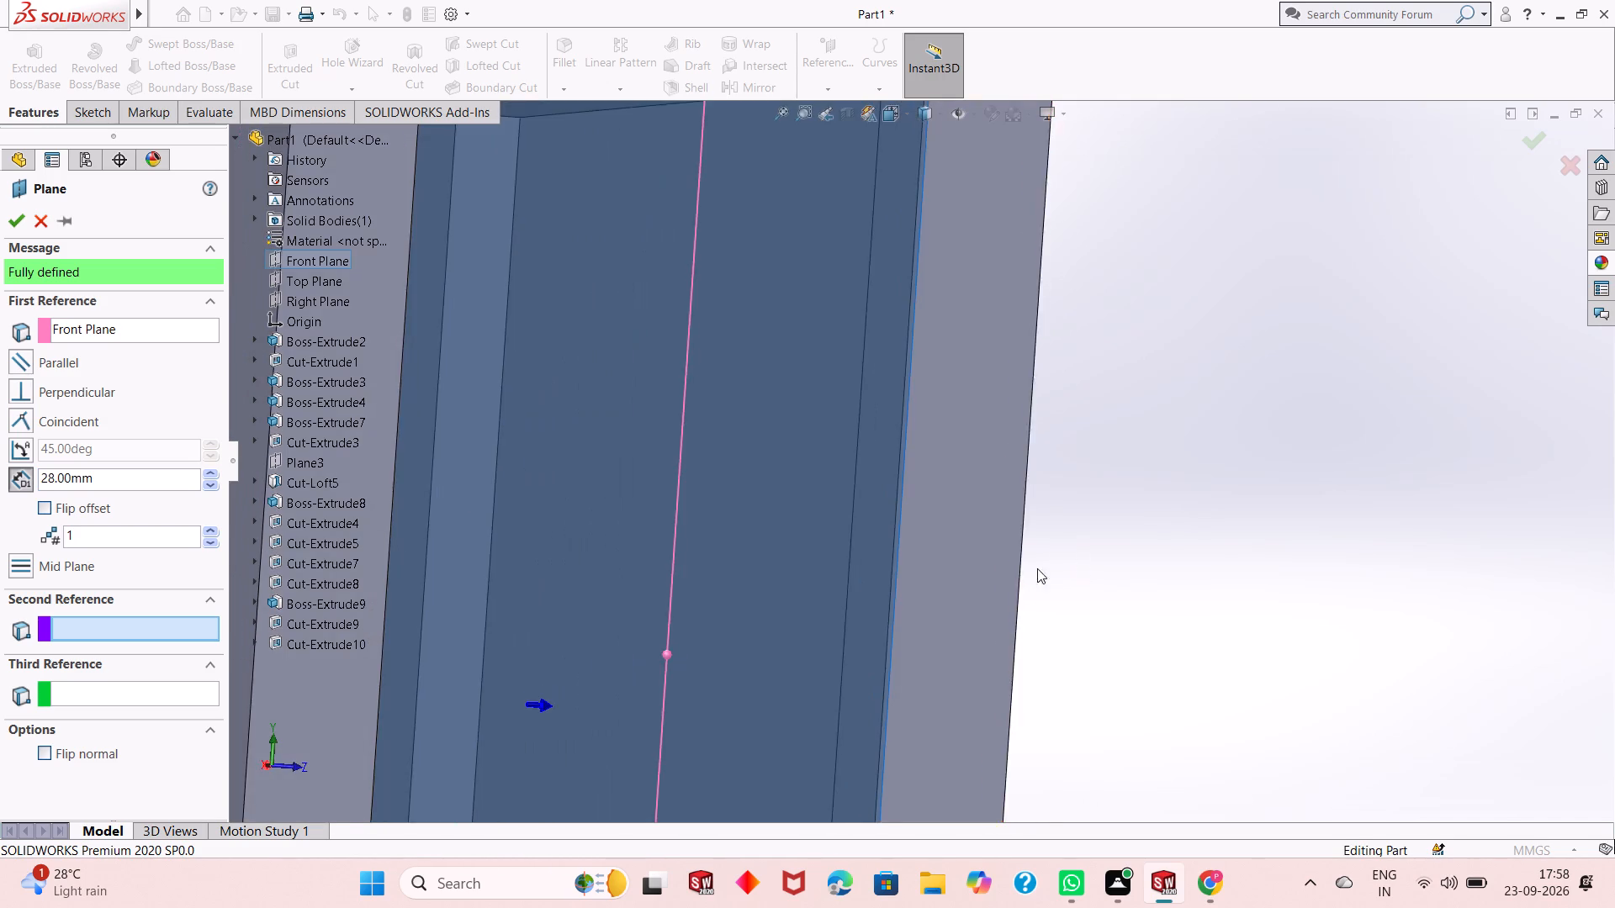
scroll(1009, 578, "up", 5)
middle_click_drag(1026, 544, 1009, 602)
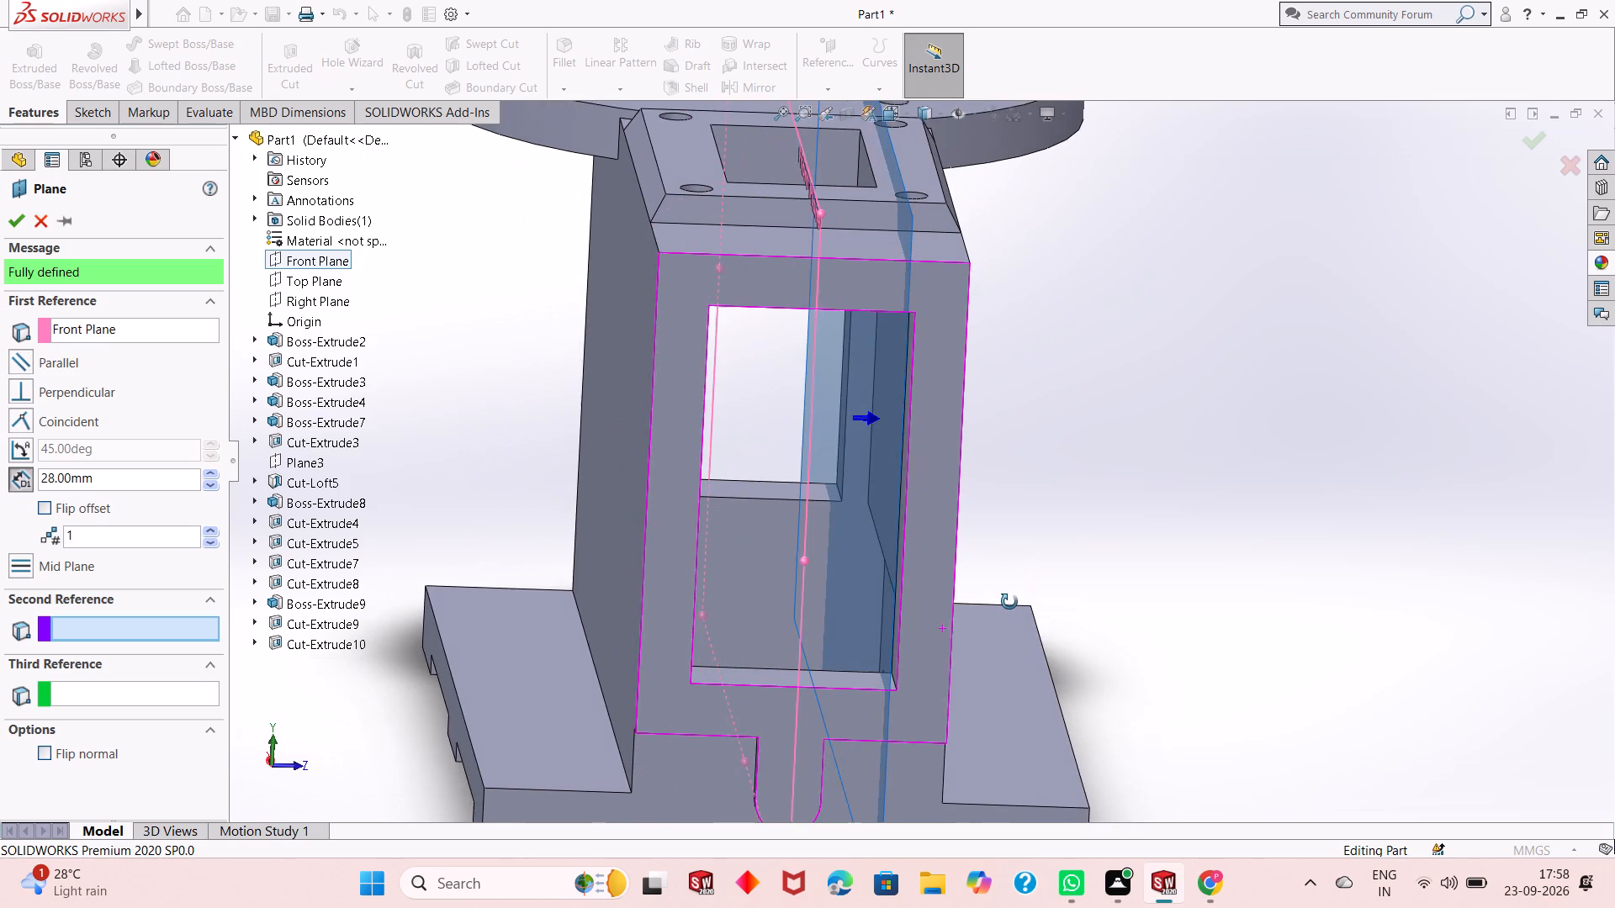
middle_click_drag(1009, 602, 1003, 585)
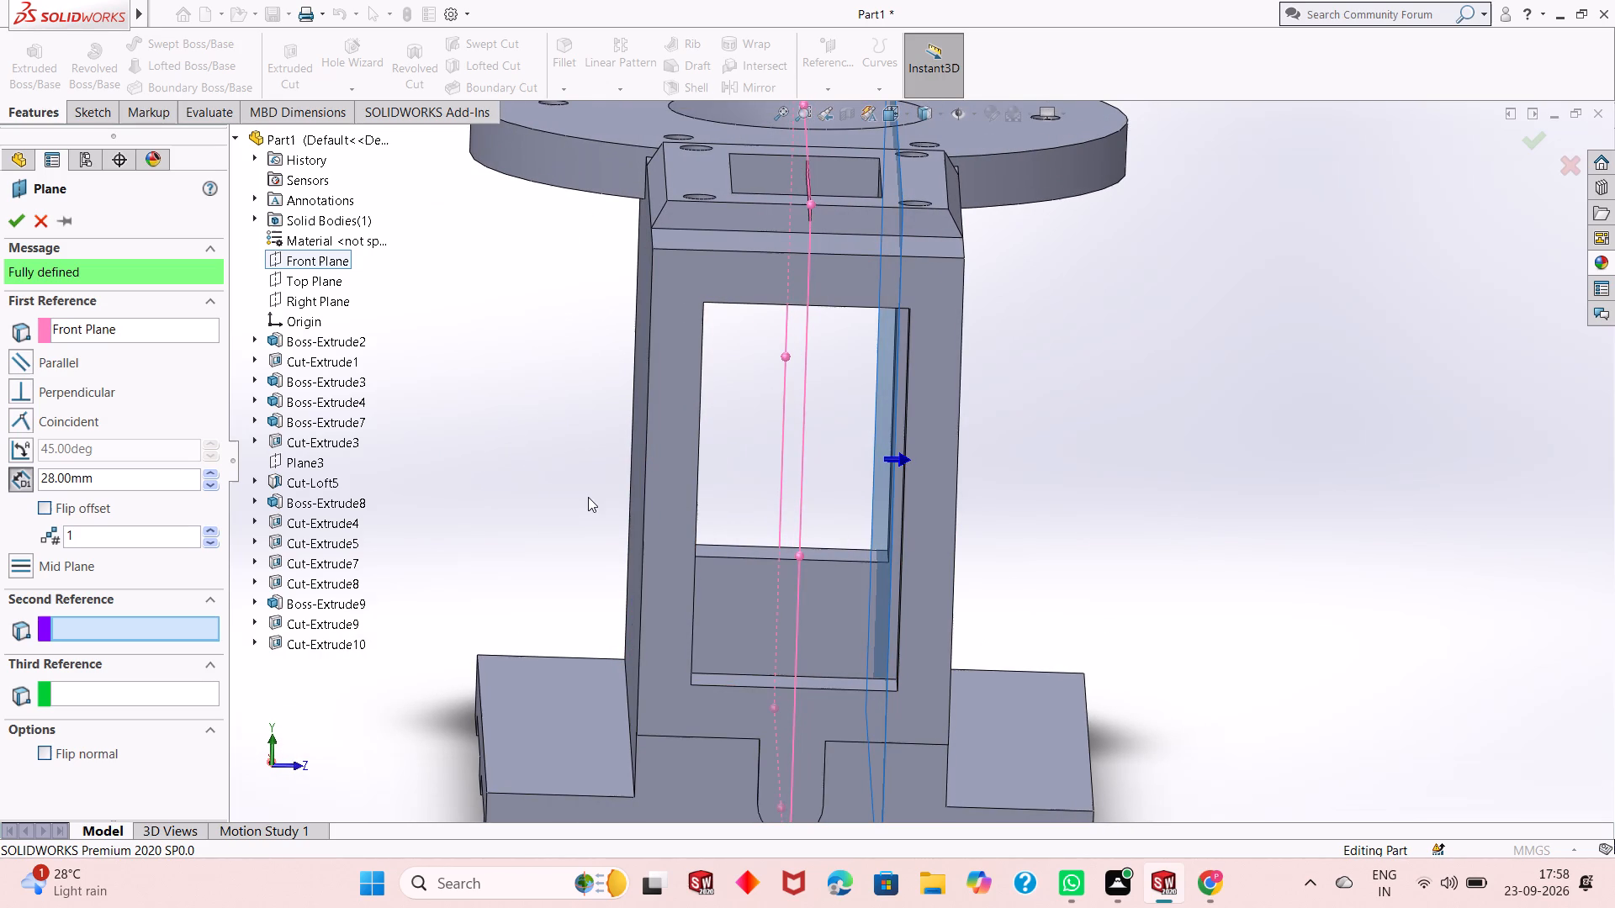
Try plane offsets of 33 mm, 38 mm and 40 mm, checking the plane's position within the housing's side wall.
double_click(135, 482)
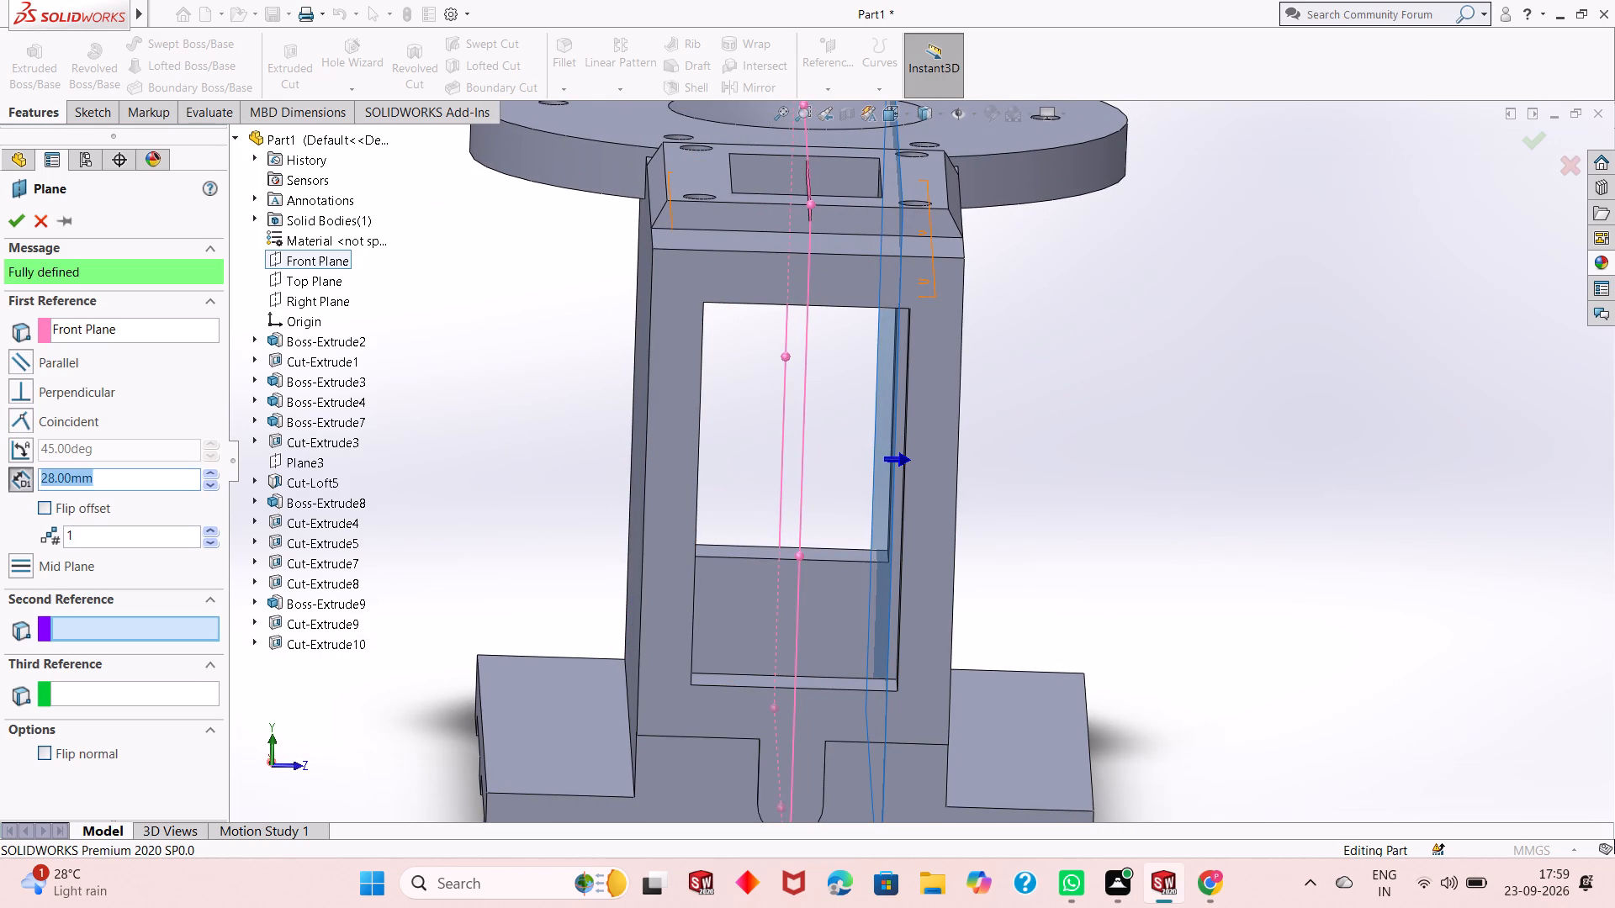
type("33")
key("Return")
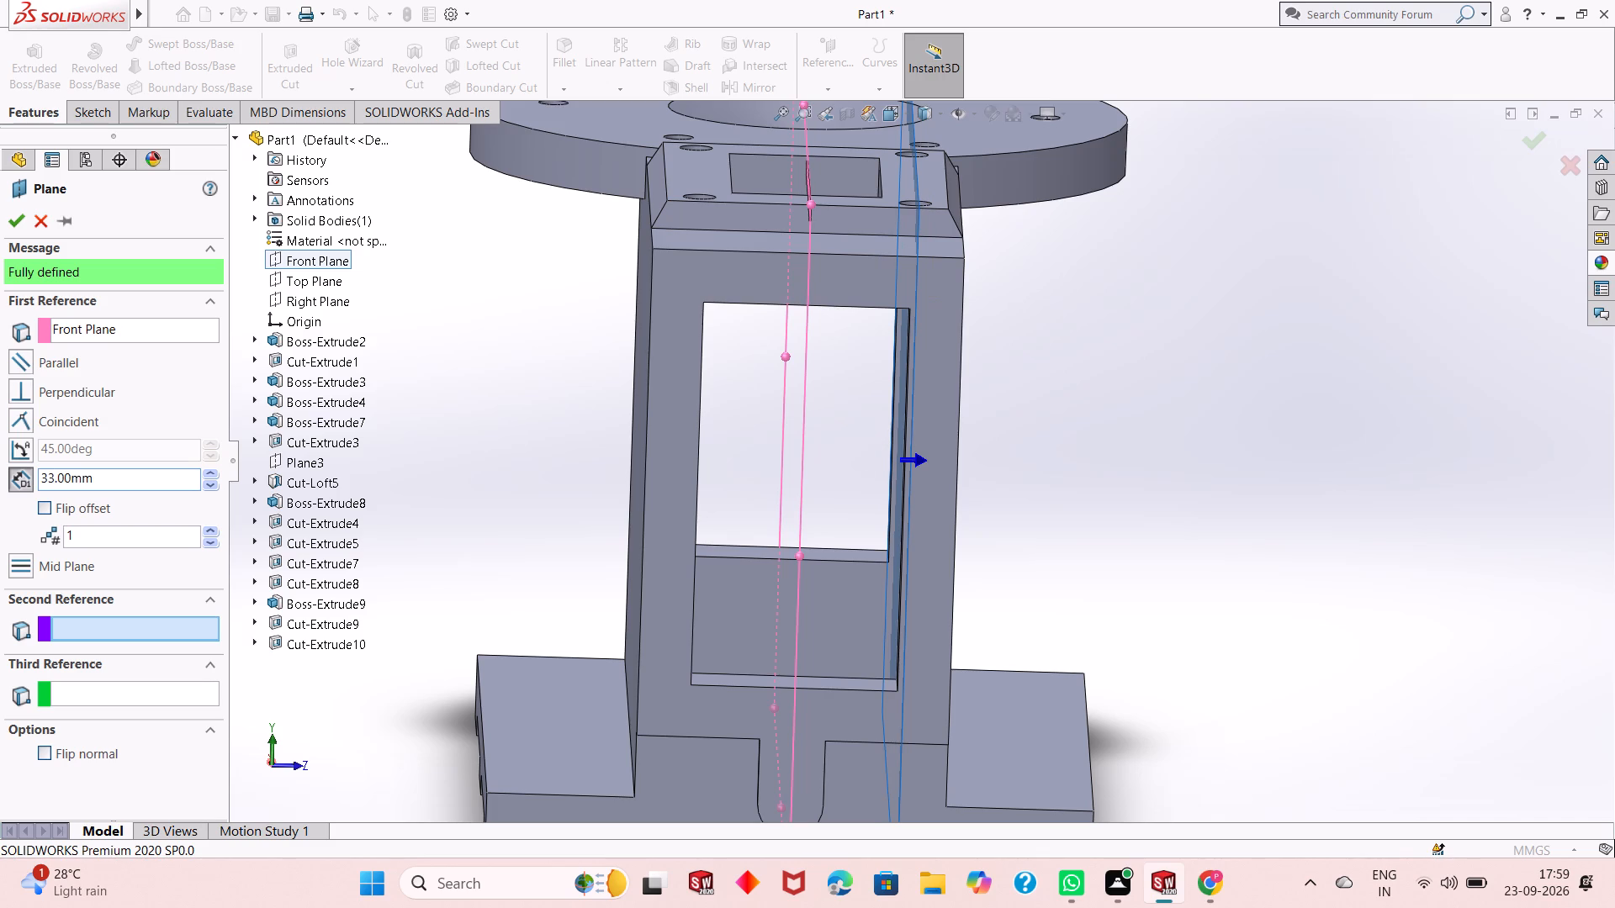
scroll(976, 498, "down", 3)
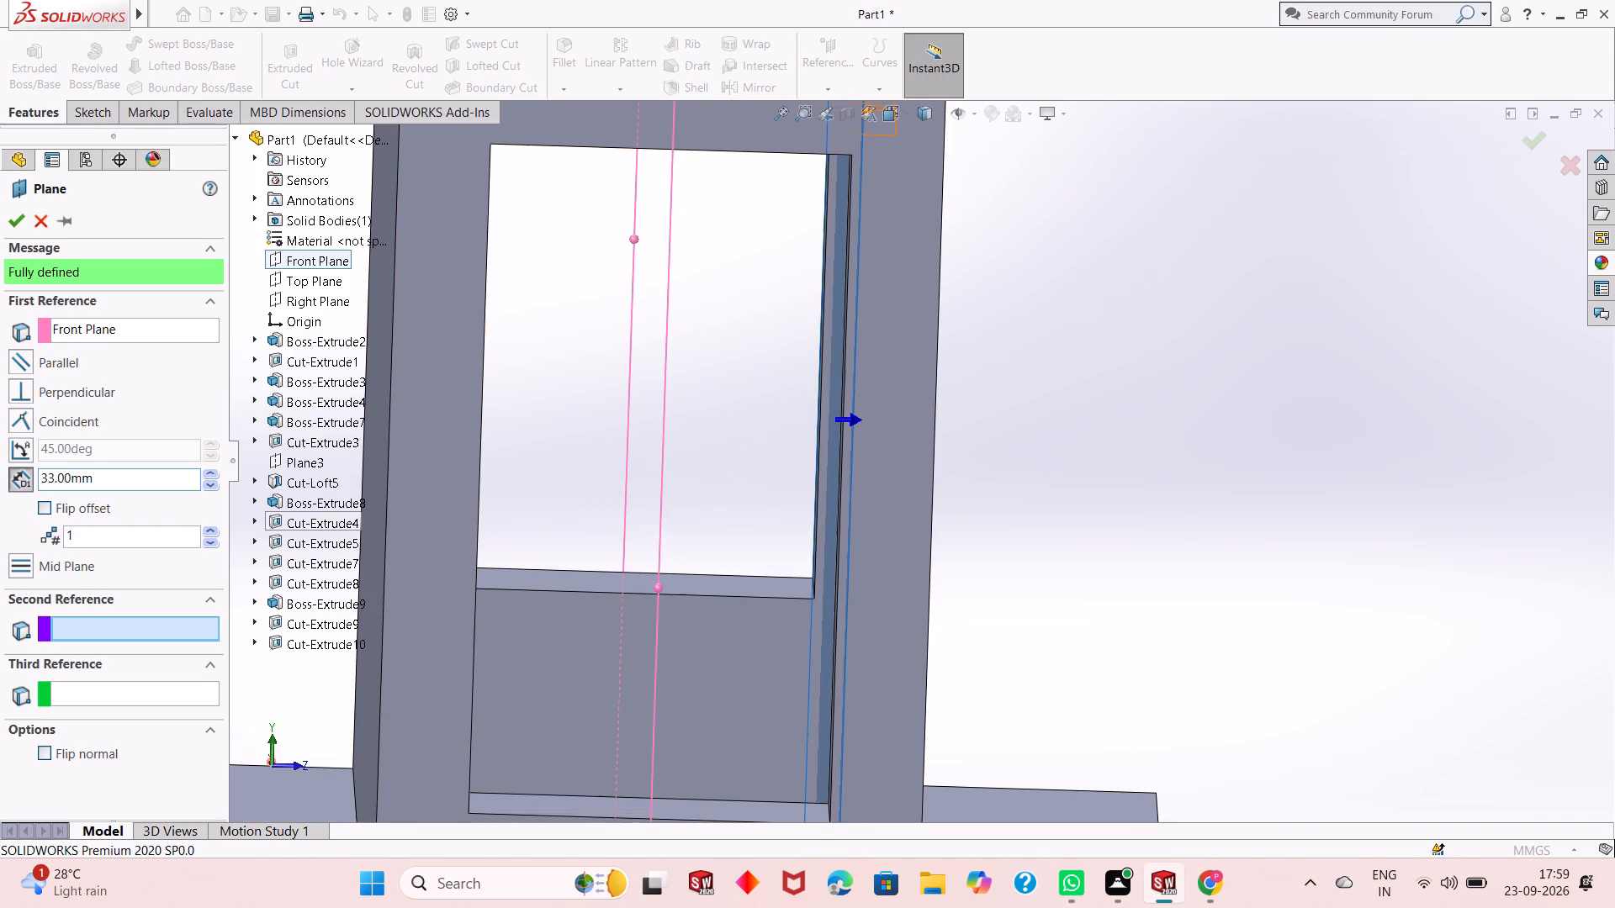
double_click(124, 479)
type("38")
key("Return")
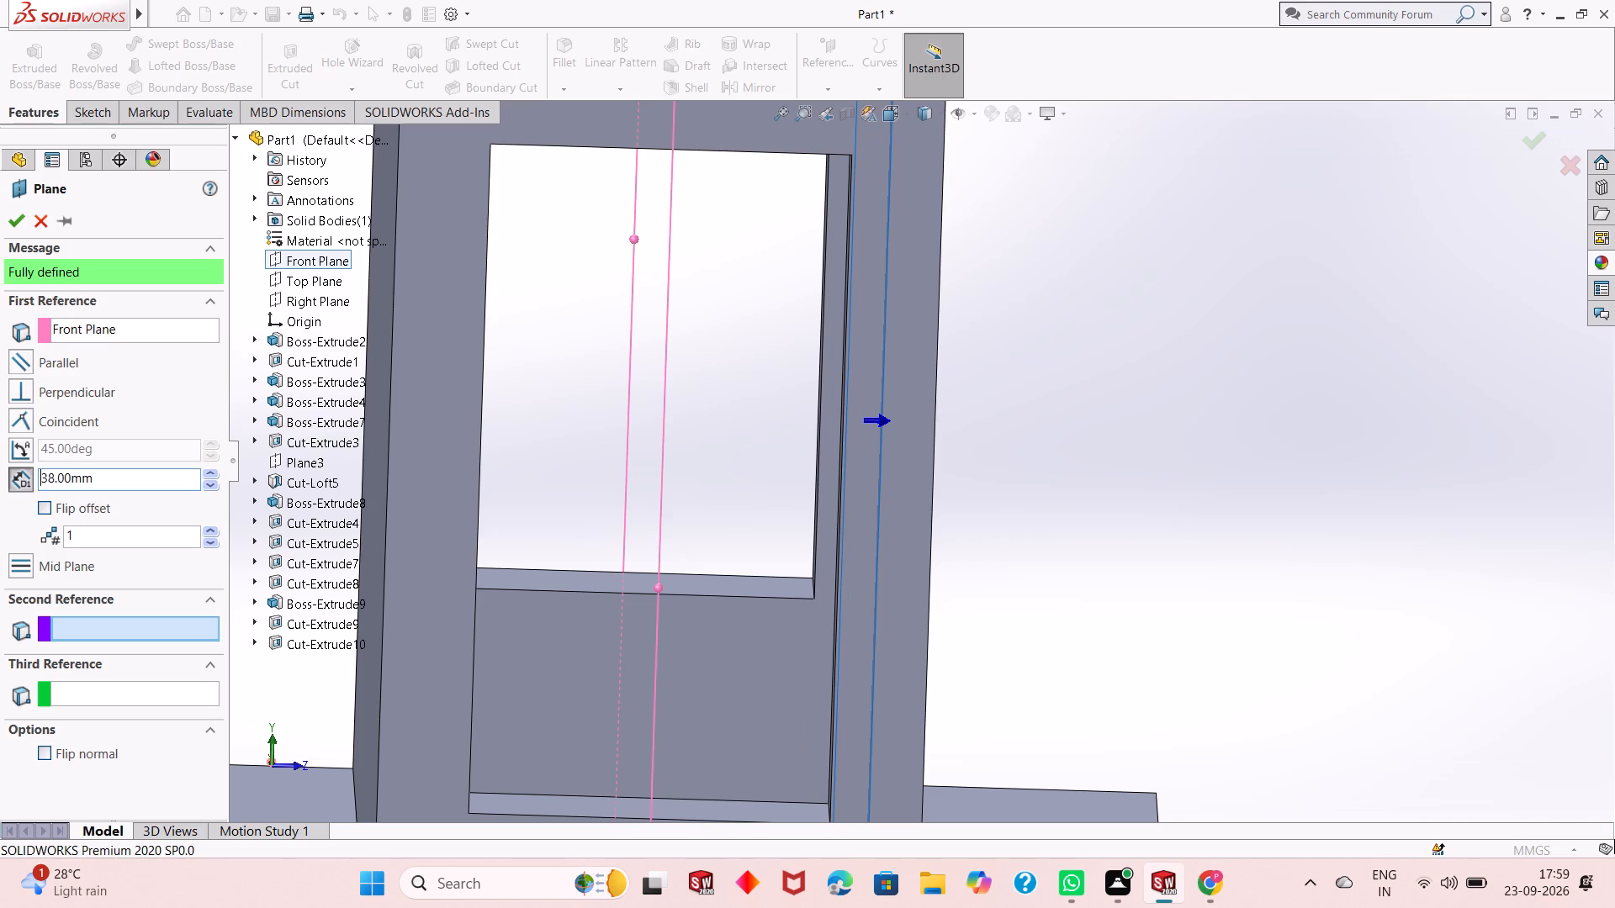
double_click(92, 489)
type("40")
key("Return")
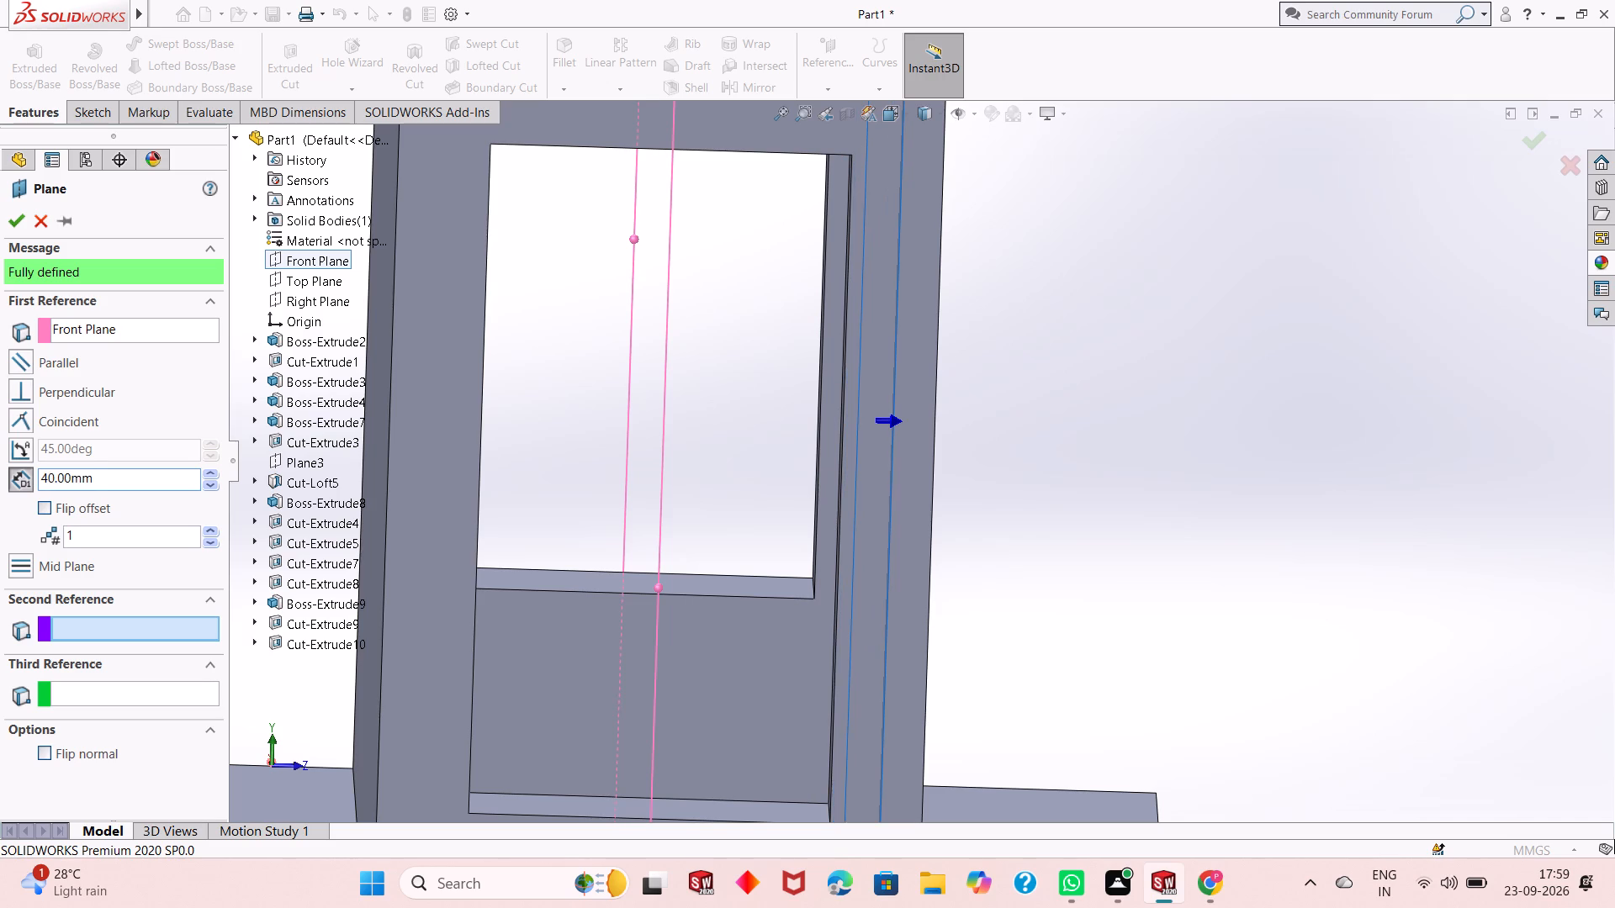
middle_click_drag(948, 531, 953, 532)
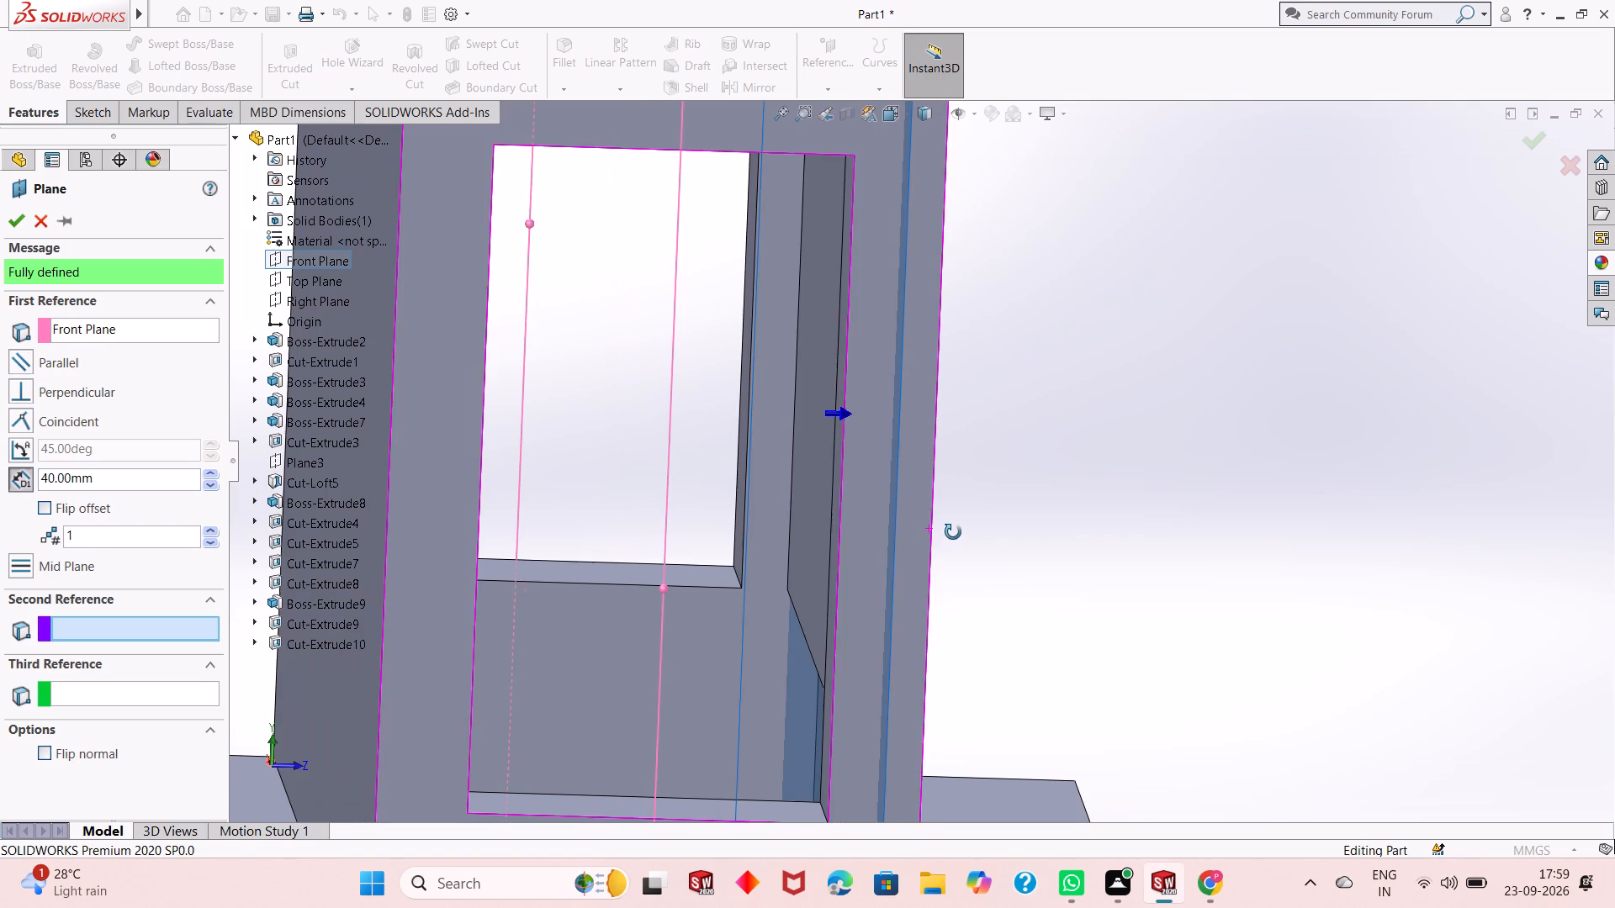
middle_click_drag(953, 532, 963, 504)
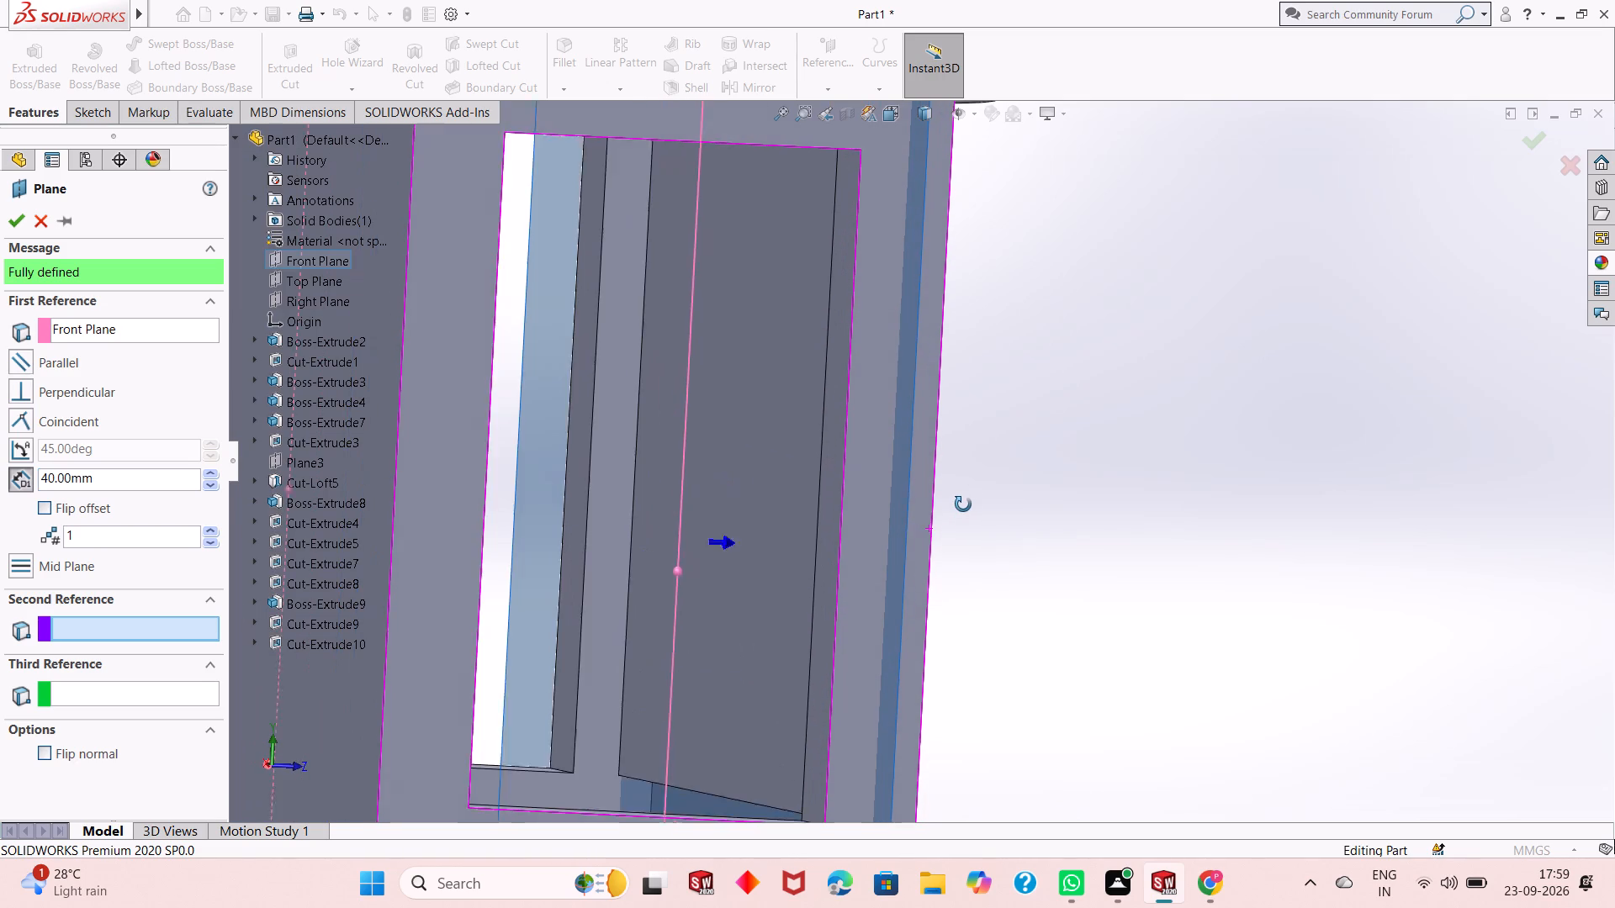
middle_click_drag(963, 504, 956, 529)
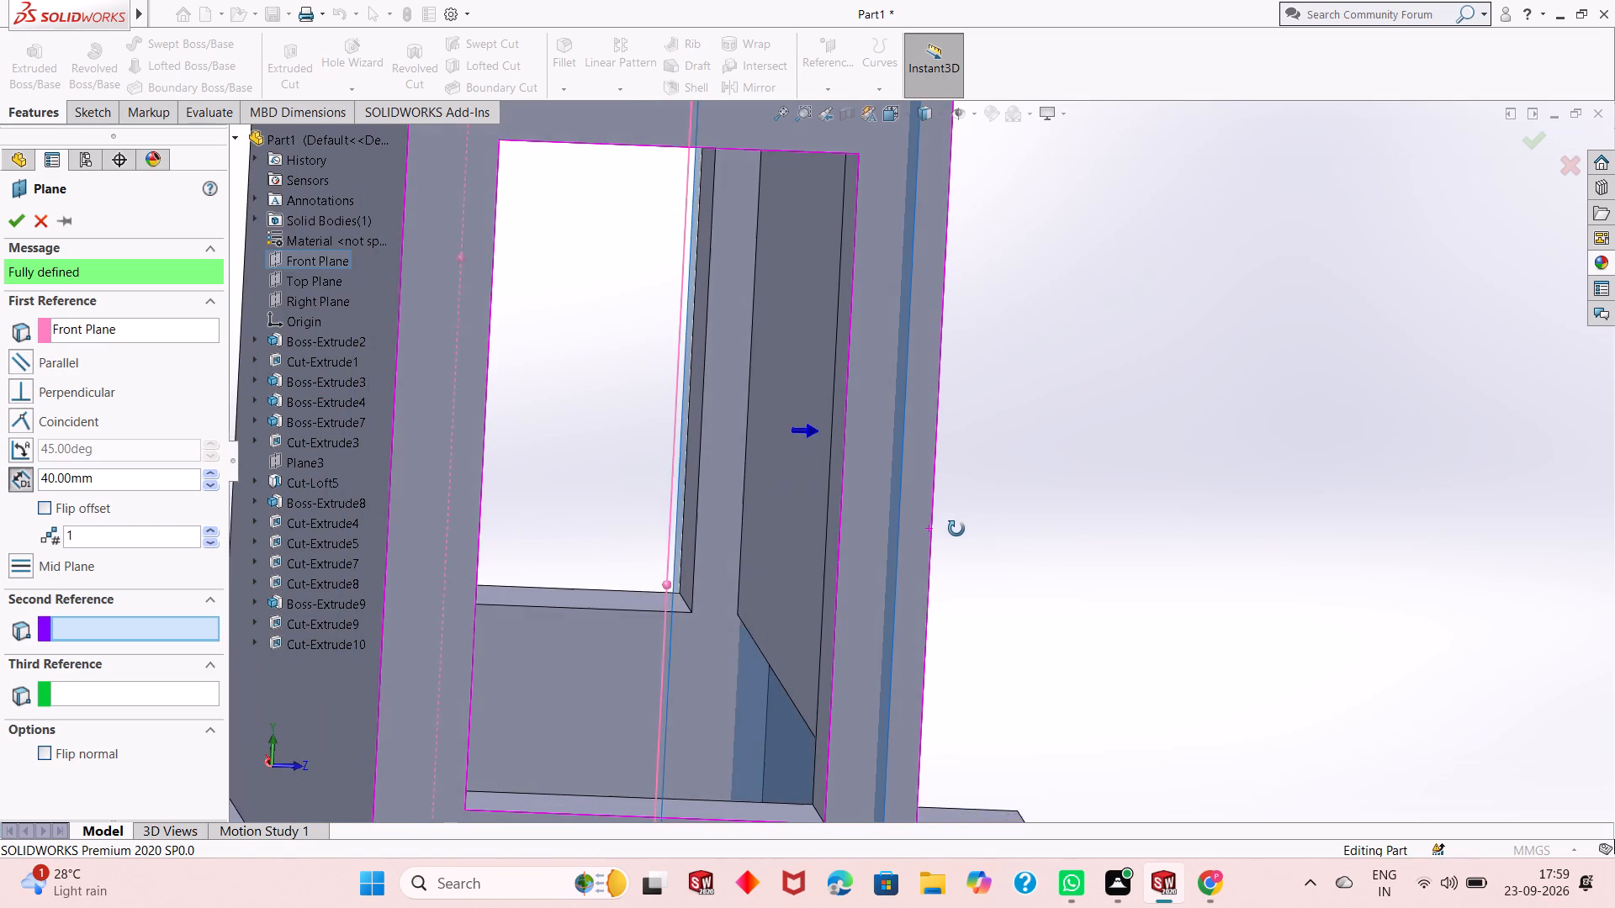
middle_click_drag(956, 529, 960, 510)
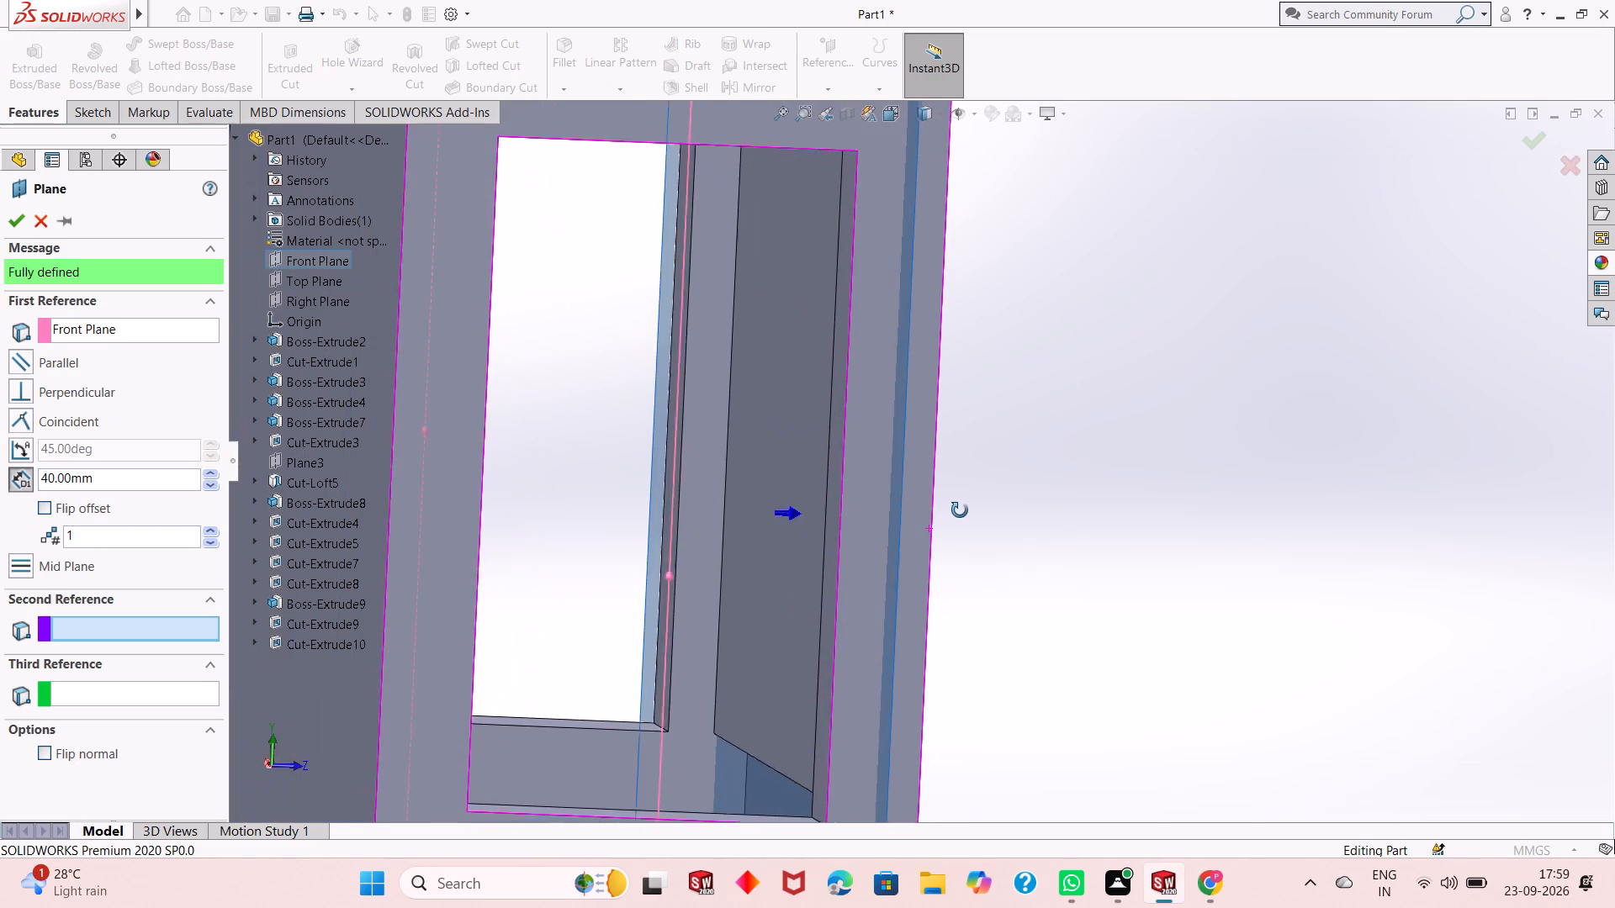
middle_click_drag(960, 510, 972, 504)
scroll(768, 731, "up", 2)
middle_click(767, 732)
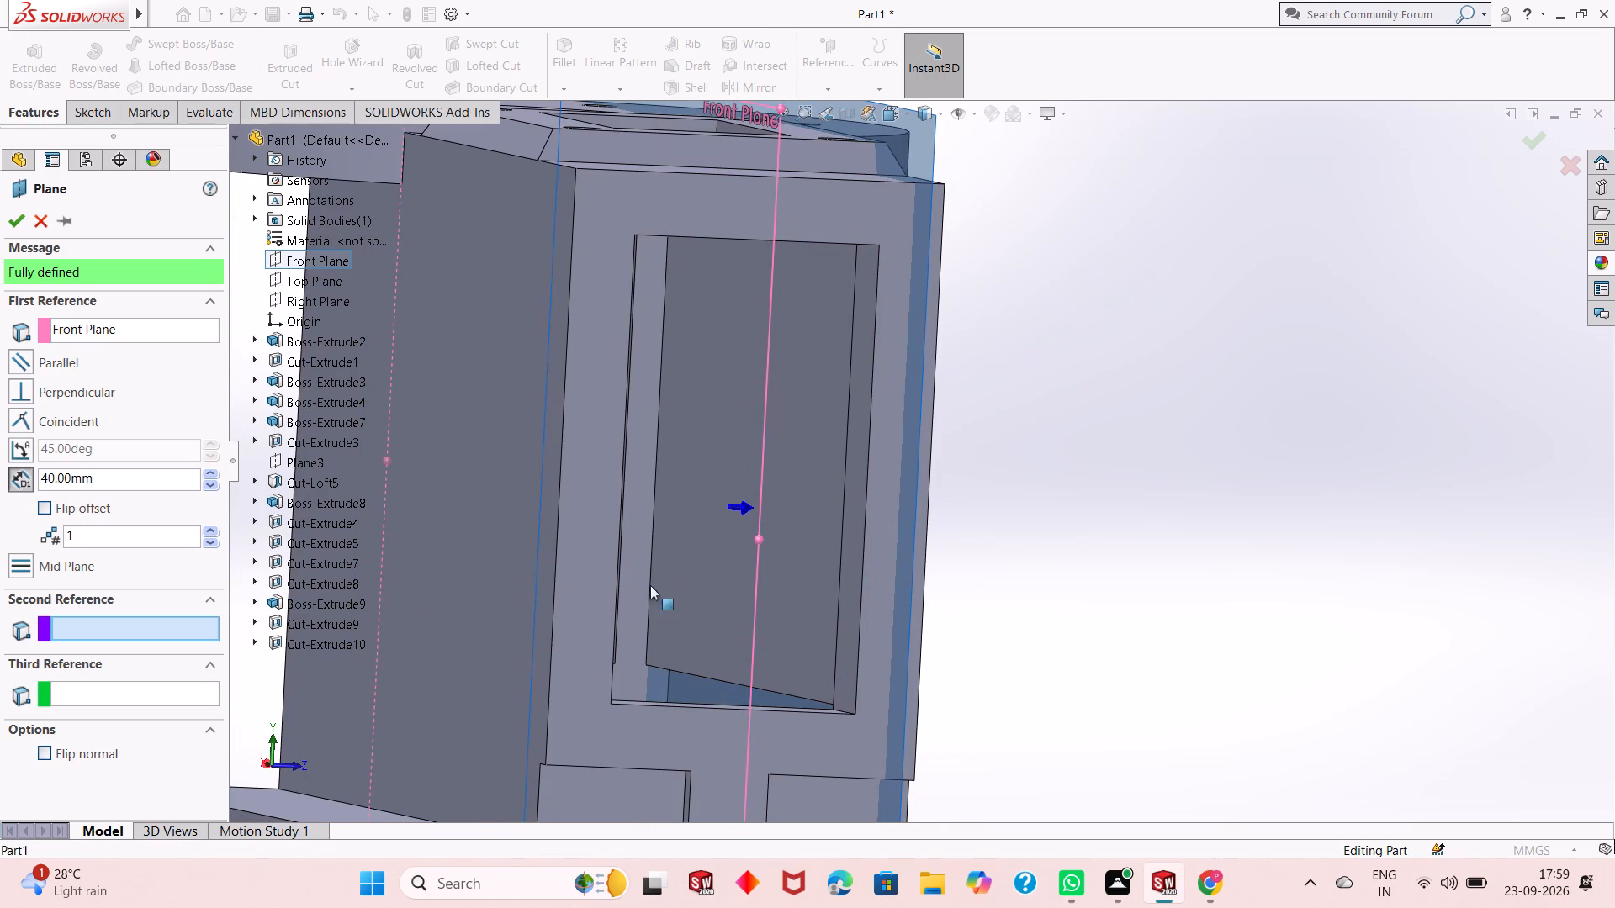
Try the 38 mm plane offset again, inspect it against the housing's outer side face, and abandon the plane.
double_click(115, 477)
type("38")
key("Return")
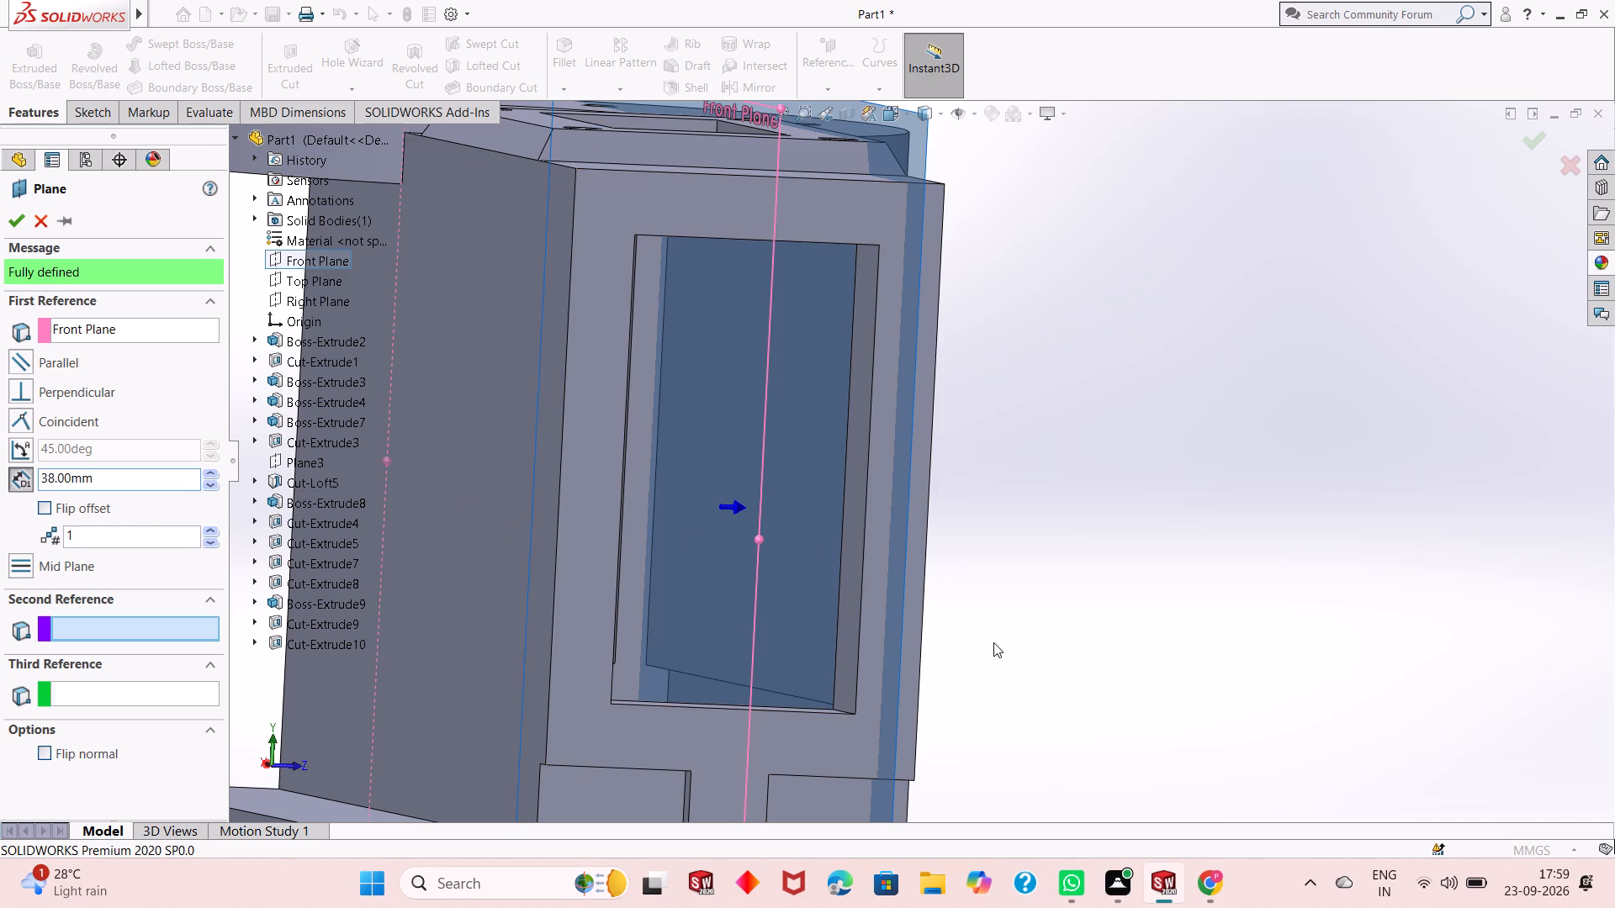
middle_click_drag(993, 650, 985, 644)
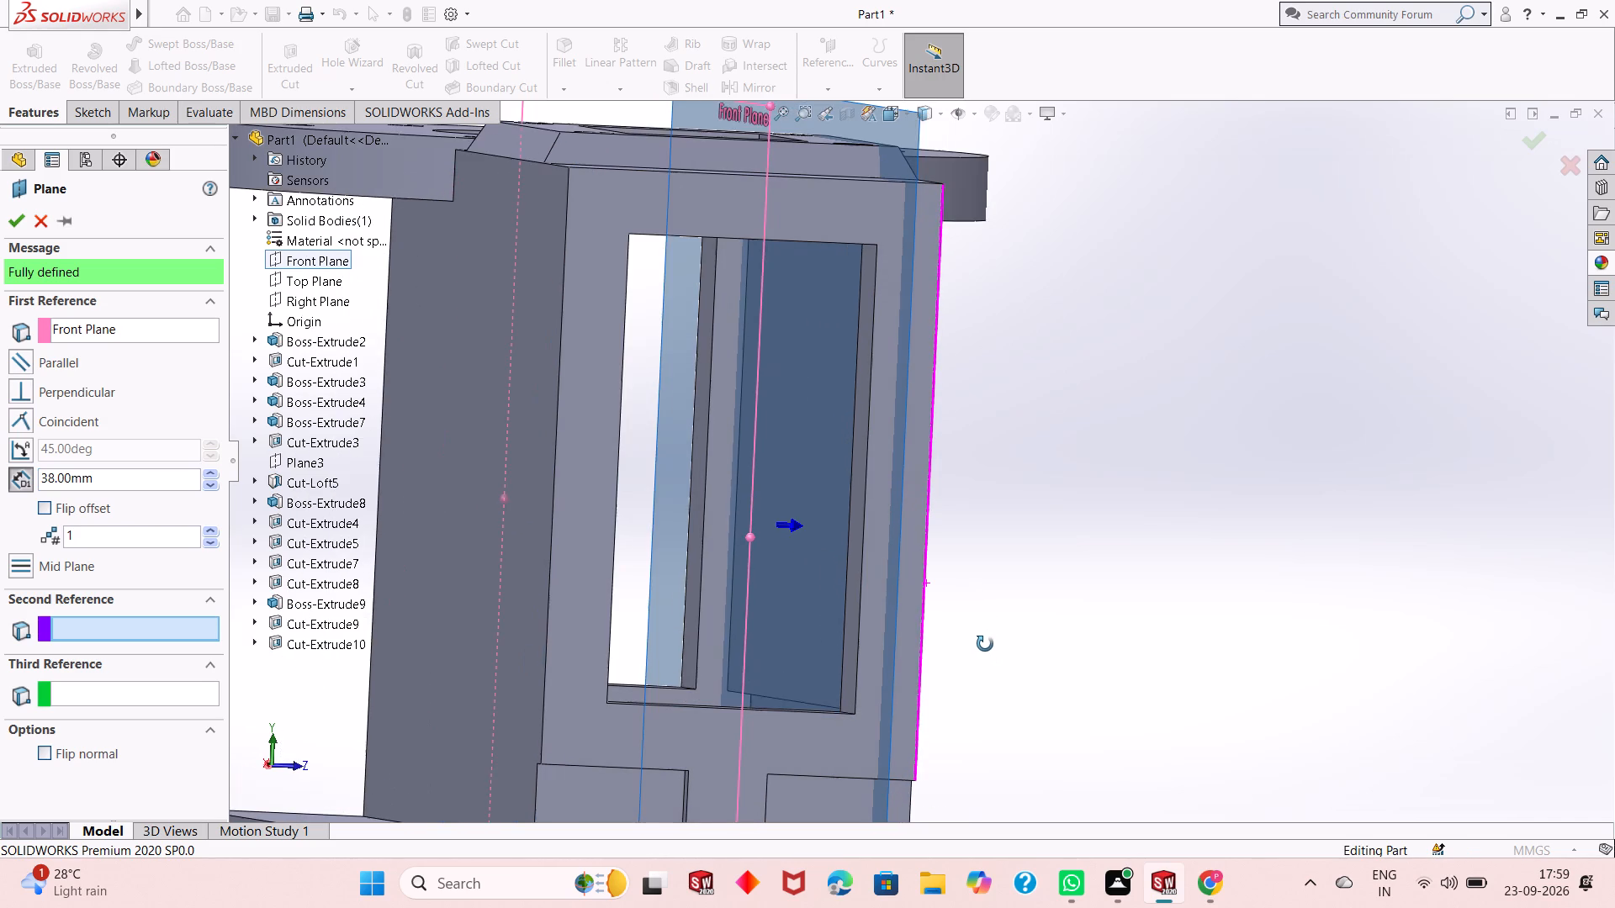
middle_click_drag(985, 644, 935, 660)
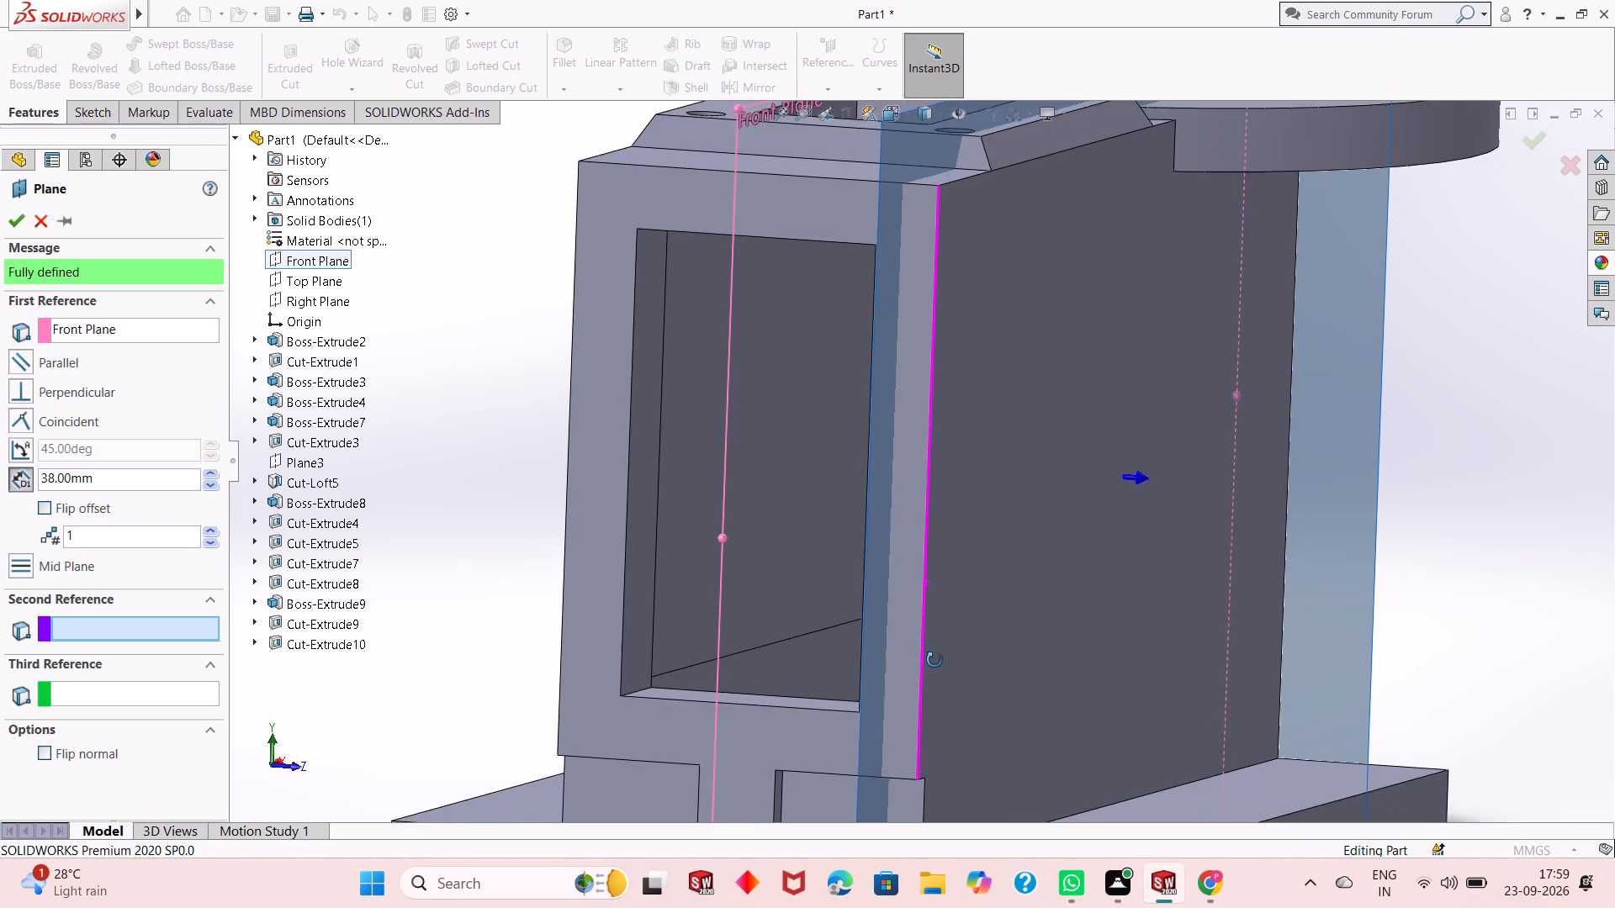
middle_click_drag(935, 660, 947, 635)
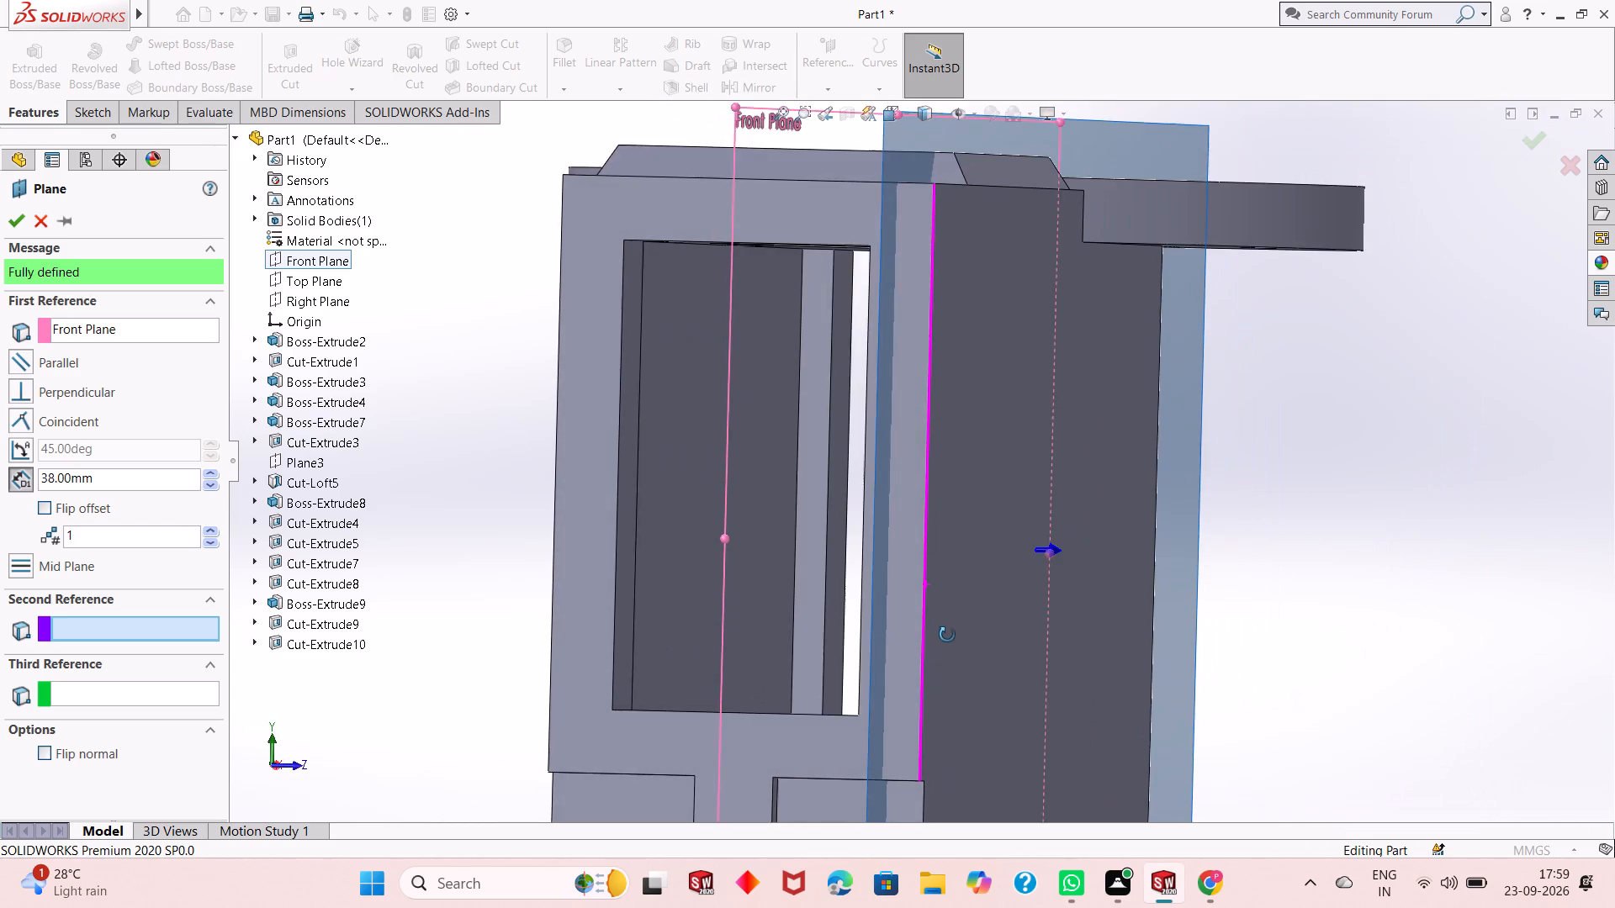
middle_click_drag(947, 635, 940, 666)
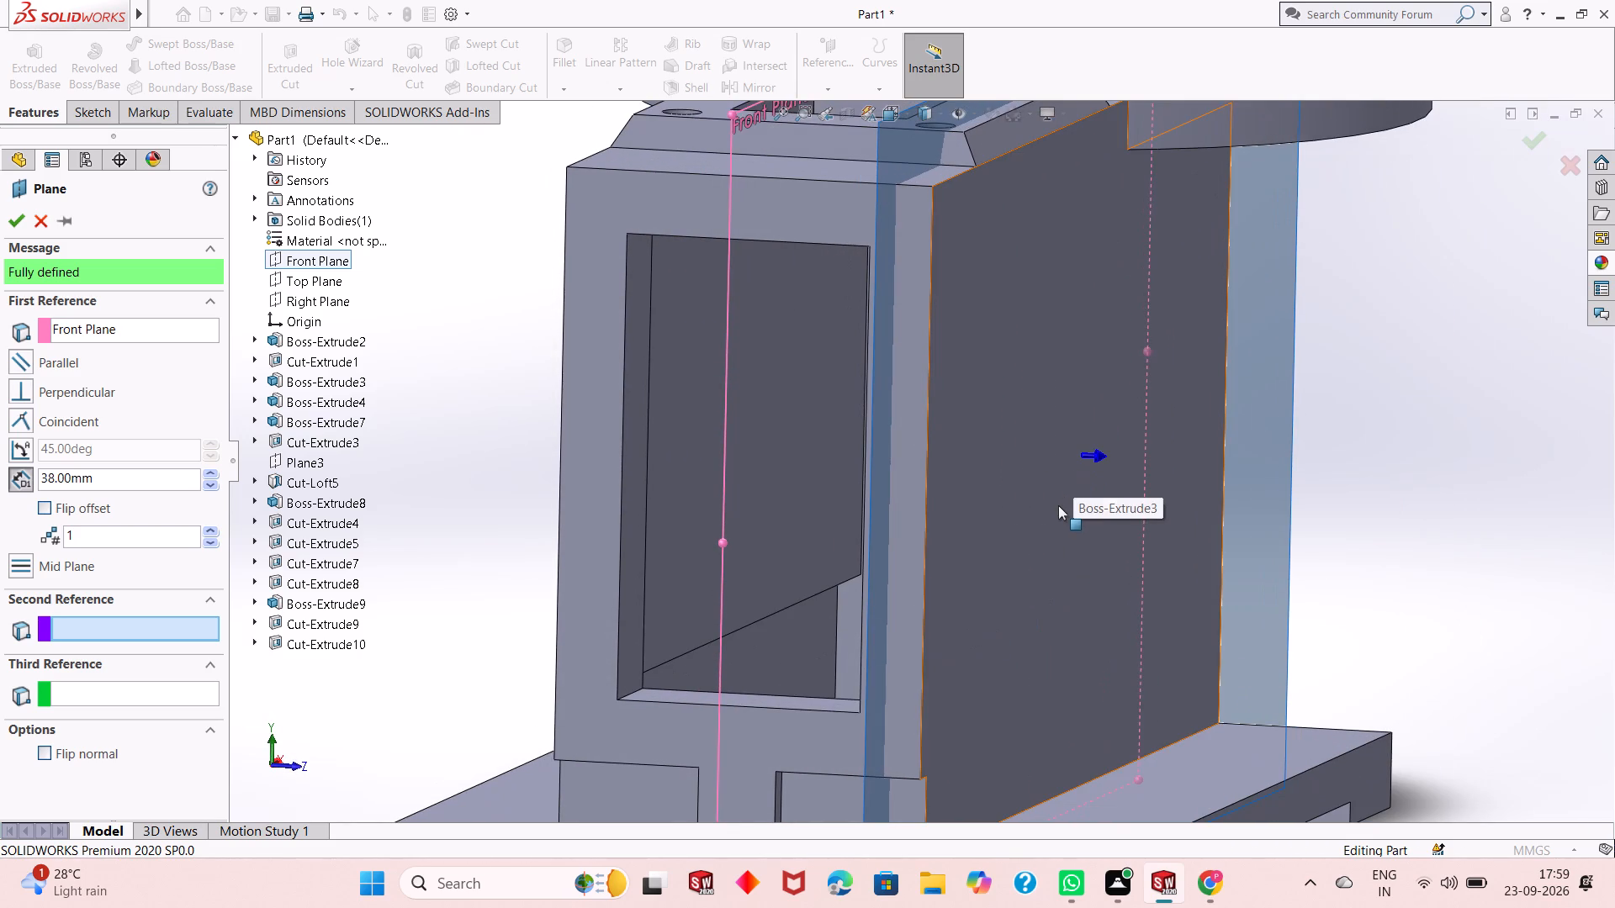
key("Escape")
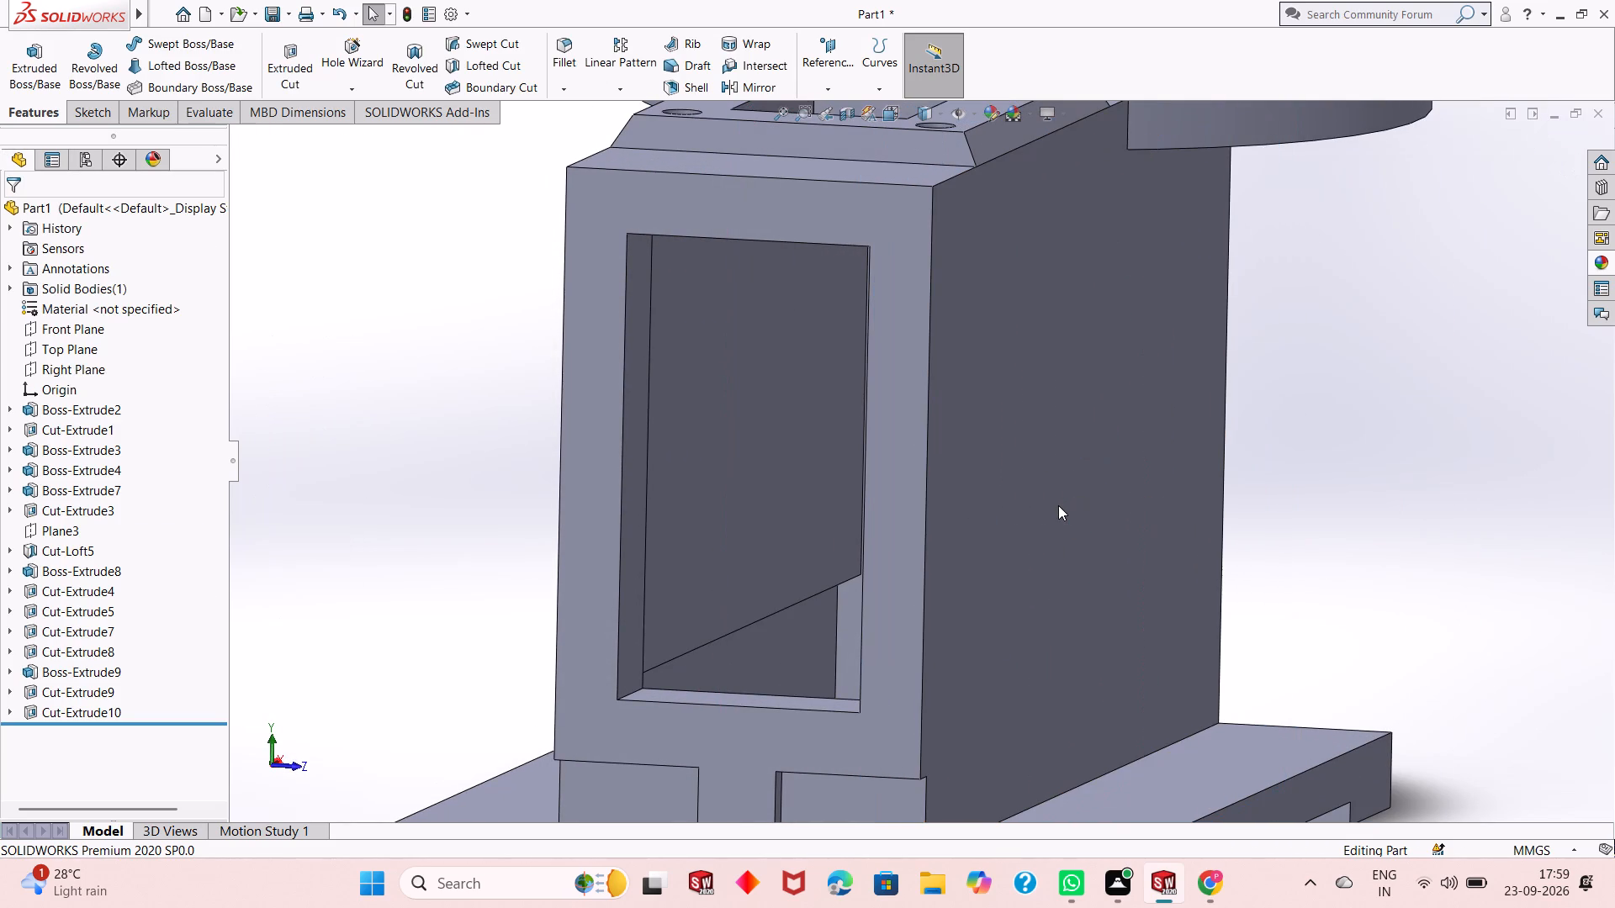
Examine Cut-Extrude1 and Cut-Extrude7 to see which parts of the housing's geometry they define.
left_click(92, 433)
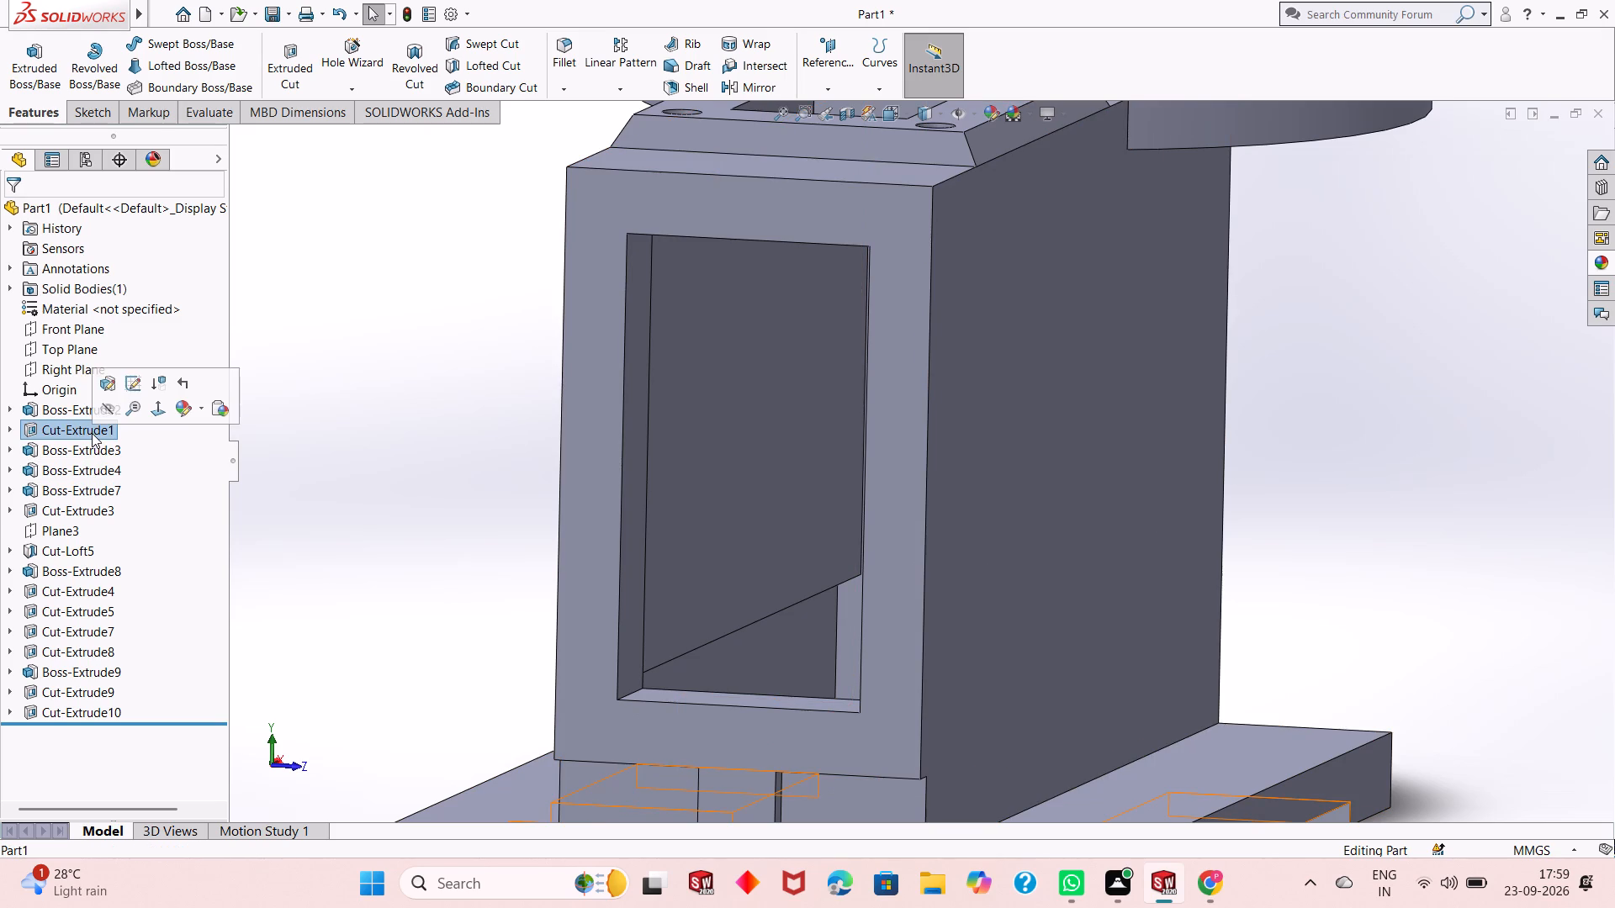
scroll(882, 648, "up", 2)
key("Escape")
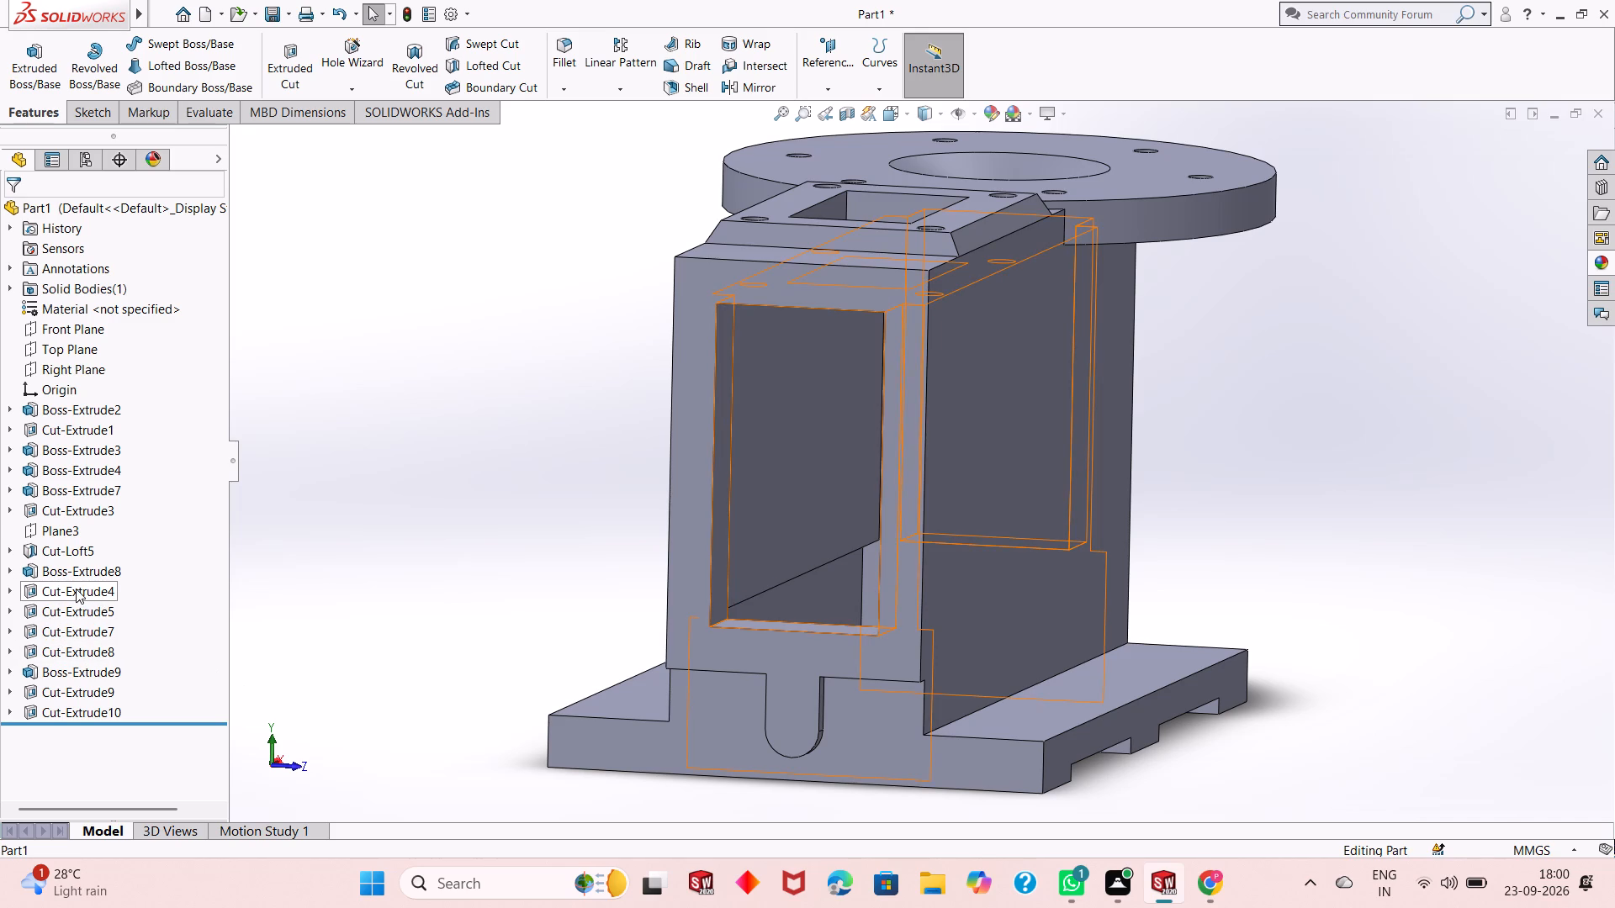
left_click(71, 631)
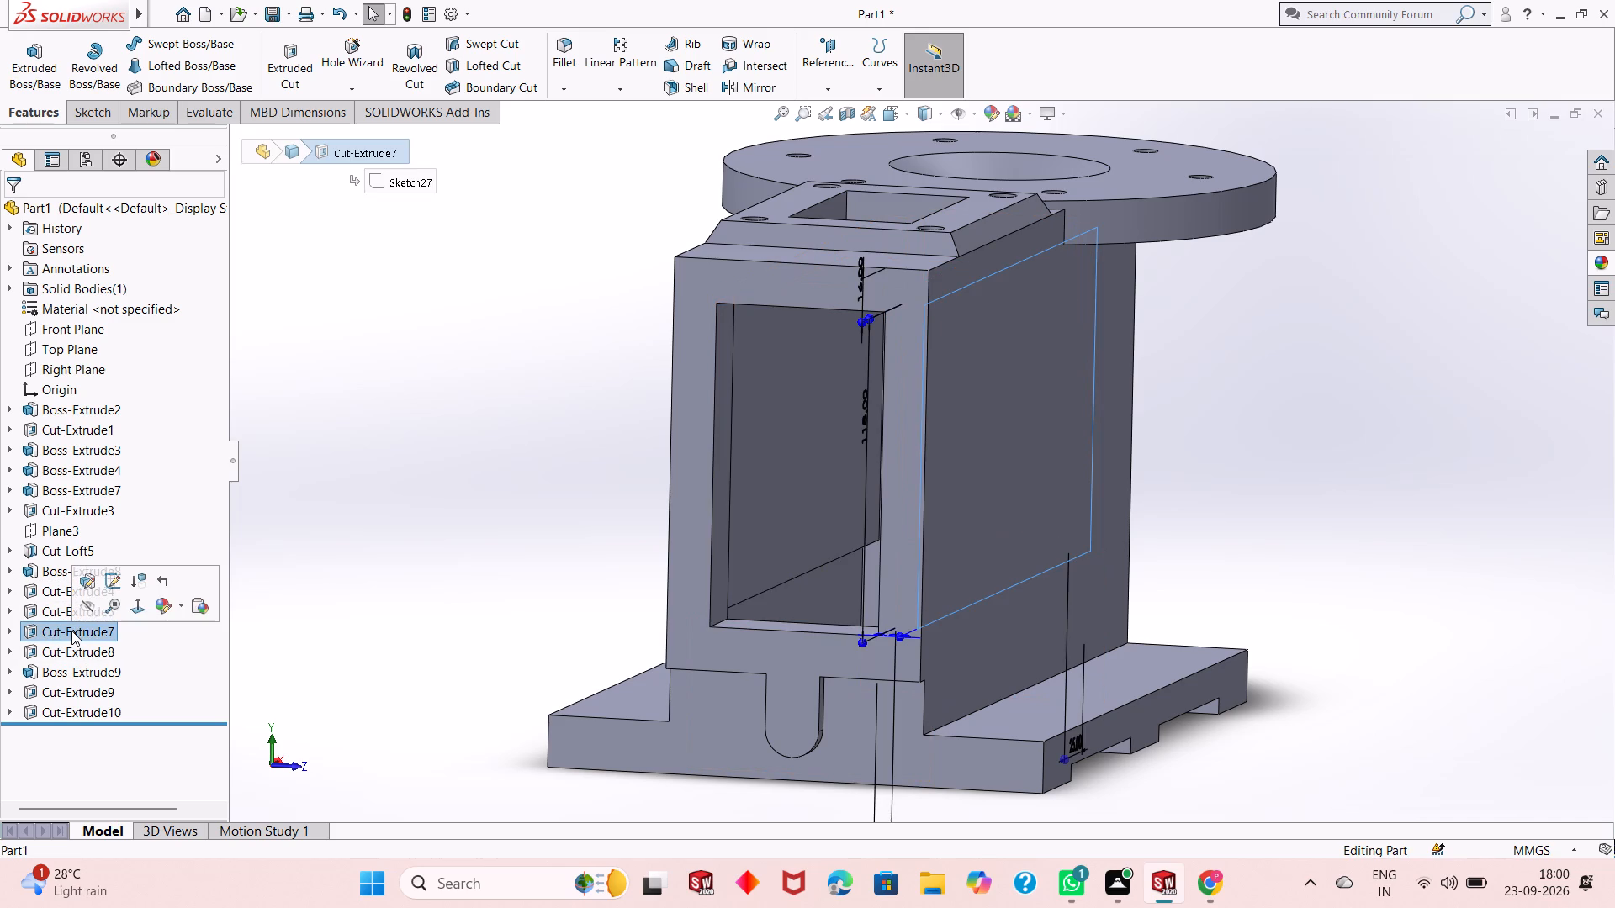
middle_click_drag(531, 578, 586, 576)
left_click(78, 630)
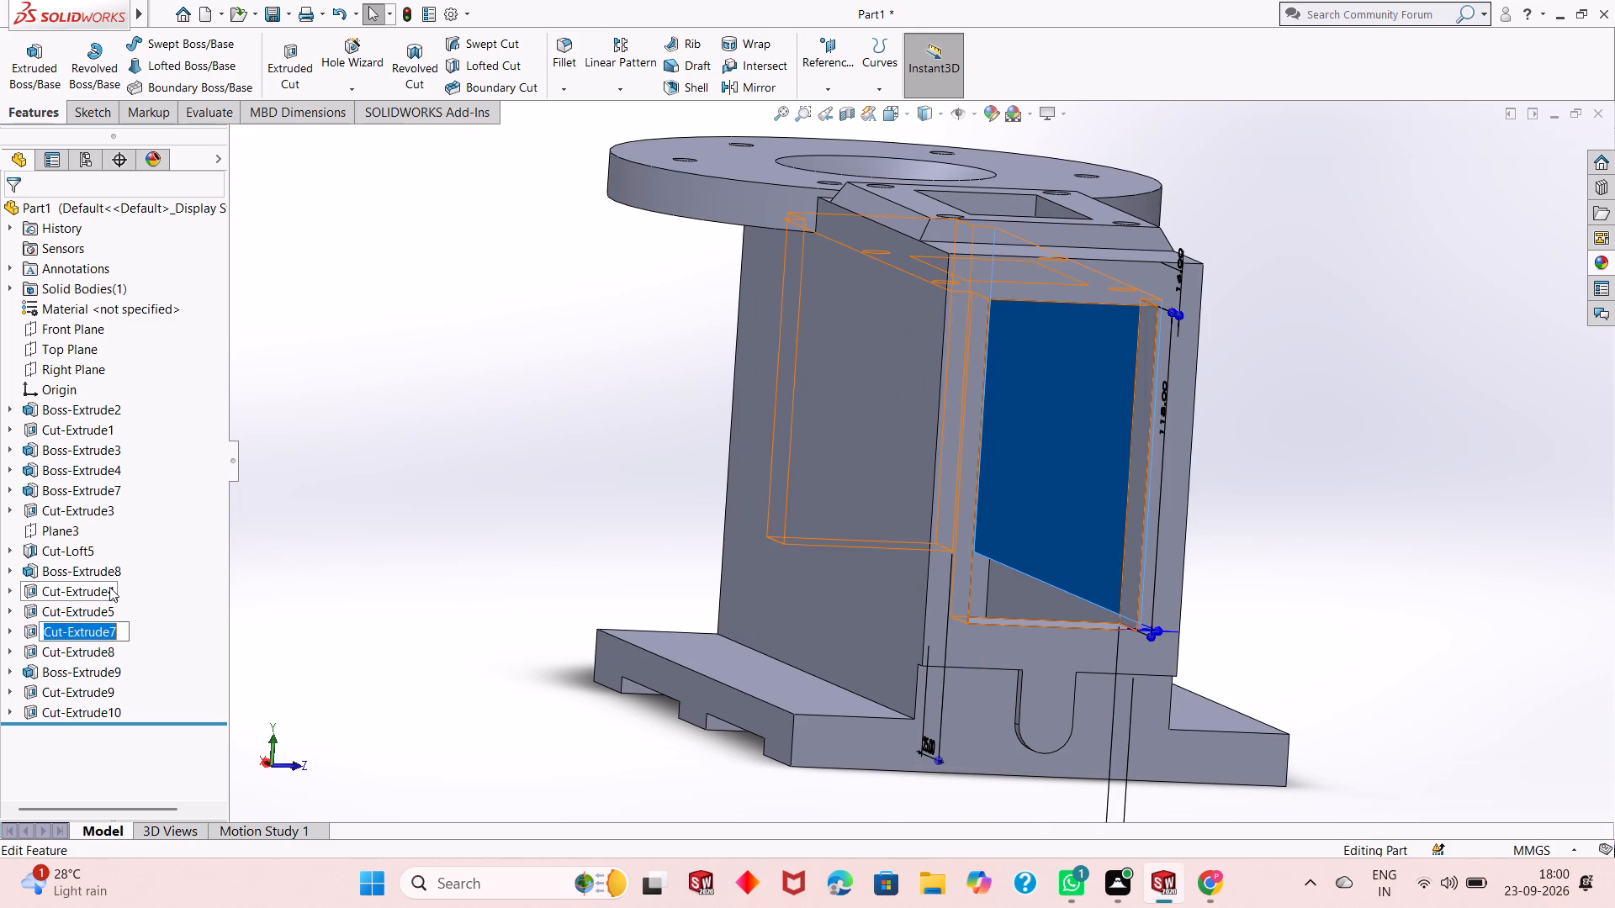
key("Escape")
key("Escape")
left_click(91, 629)
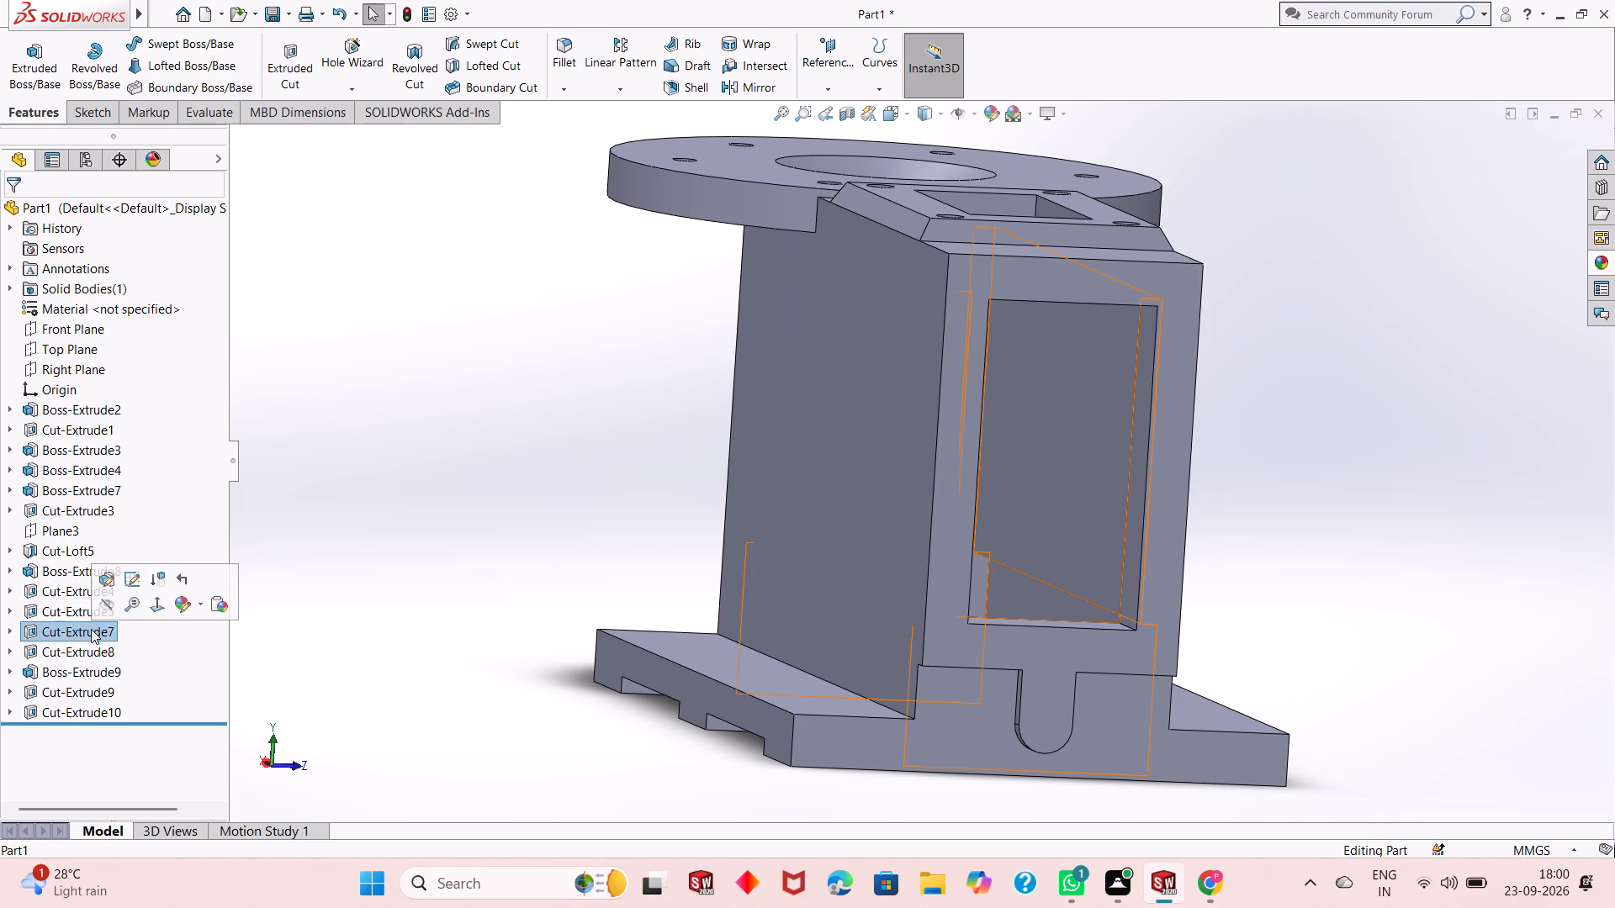
key("Escape")
key("Escape")
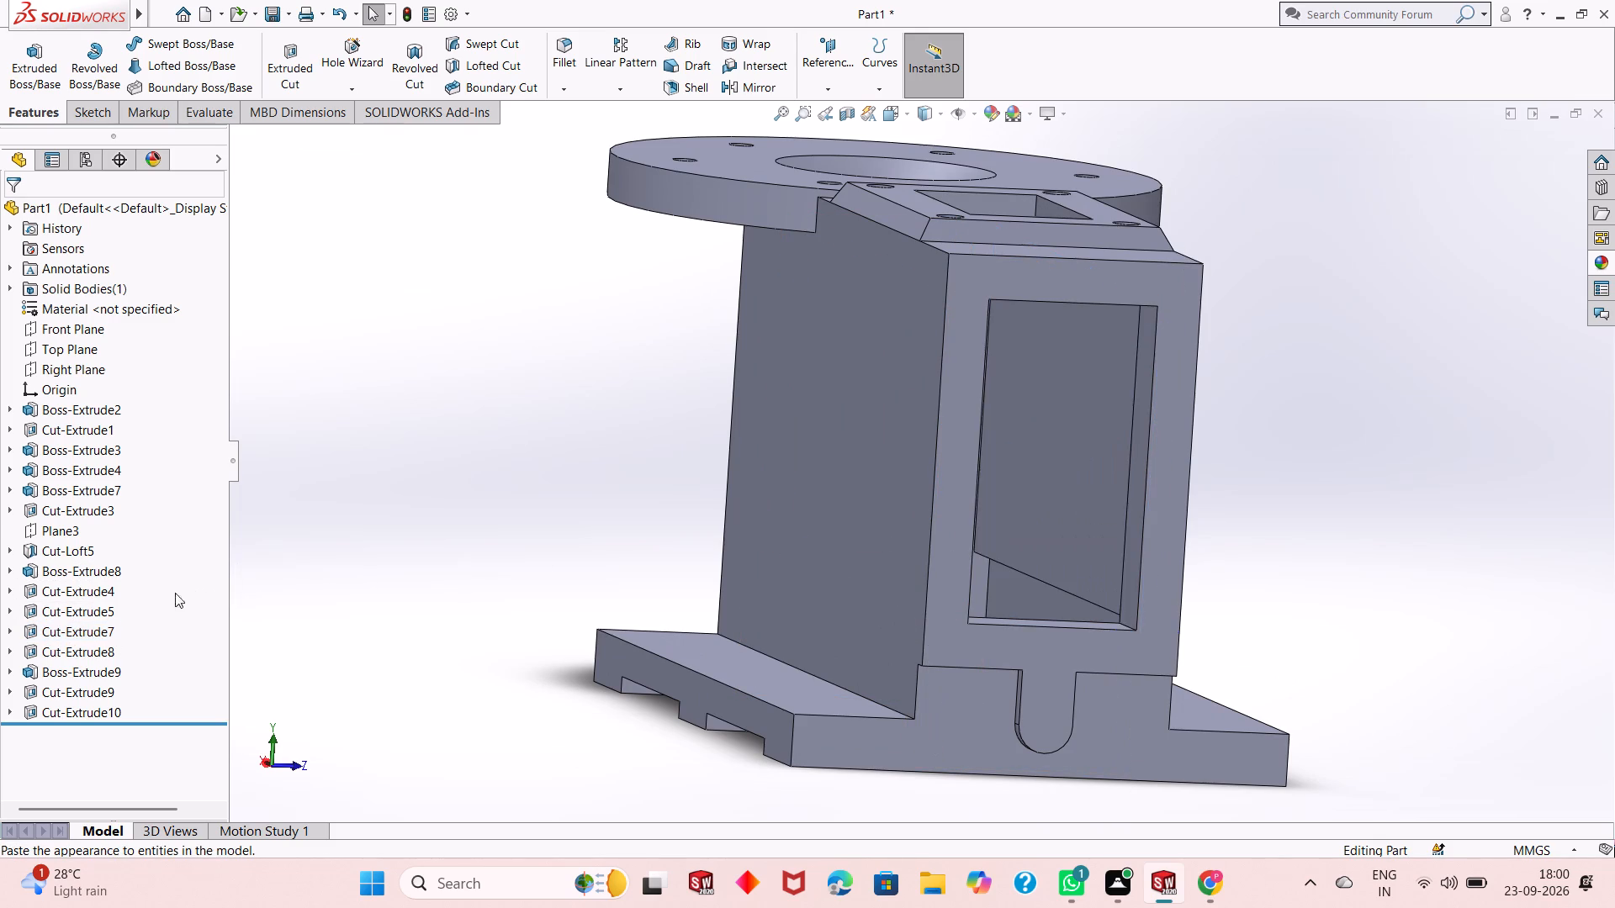
Edit Cut-Extrude5, set its blind depth to 18 mm, and inspect the cut preview against the housing's side wall.
left_click(103, 618)
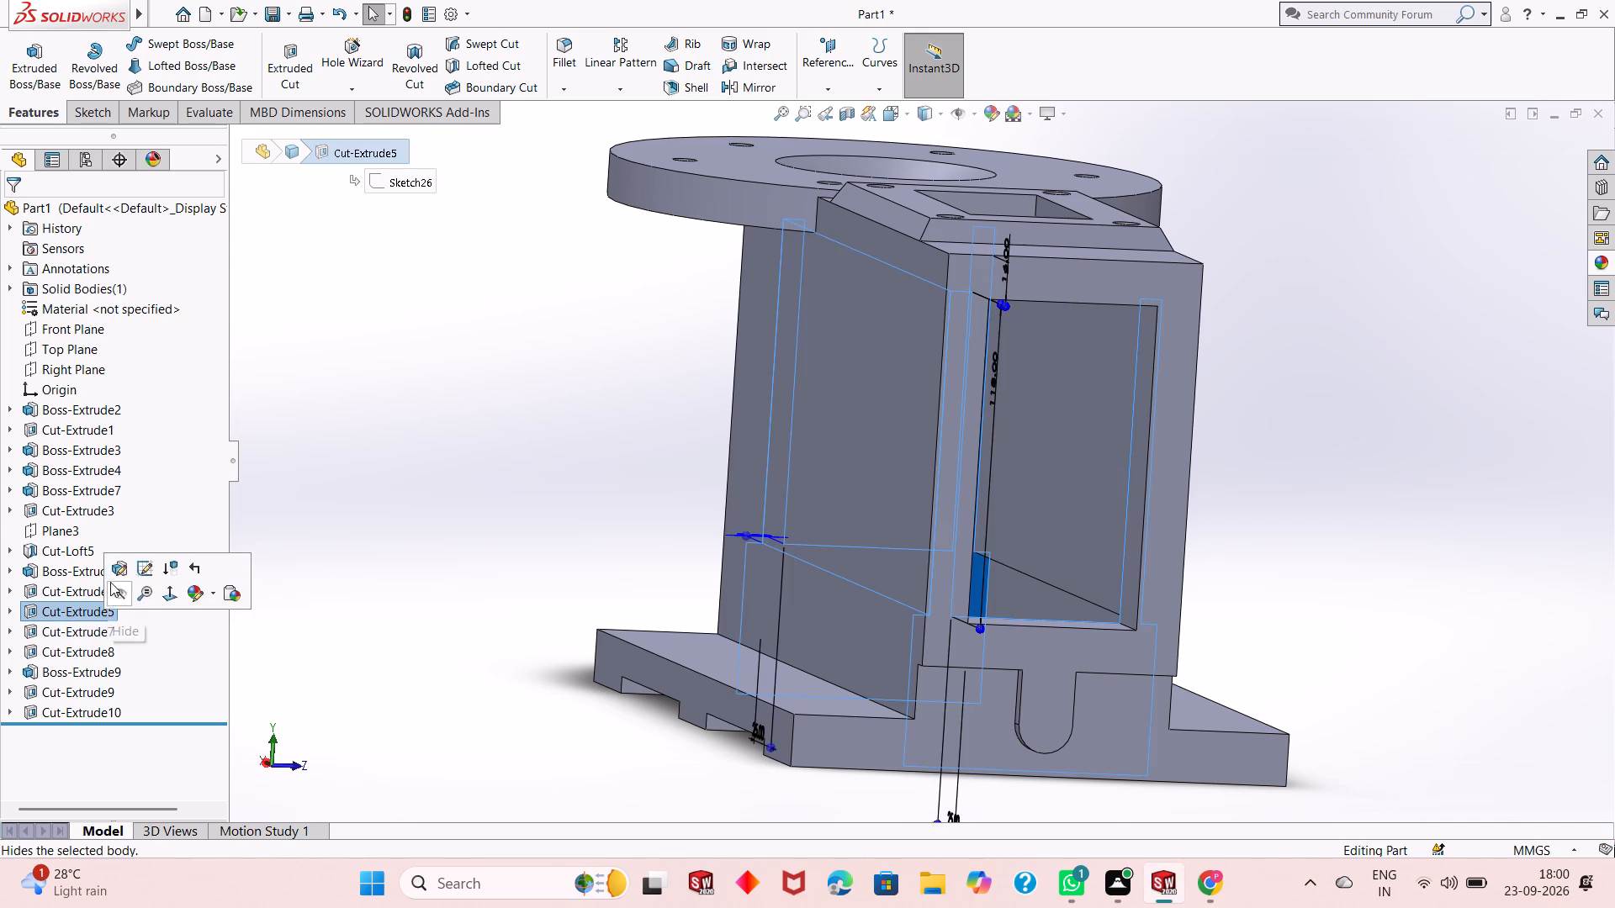
left_click(111, 575)
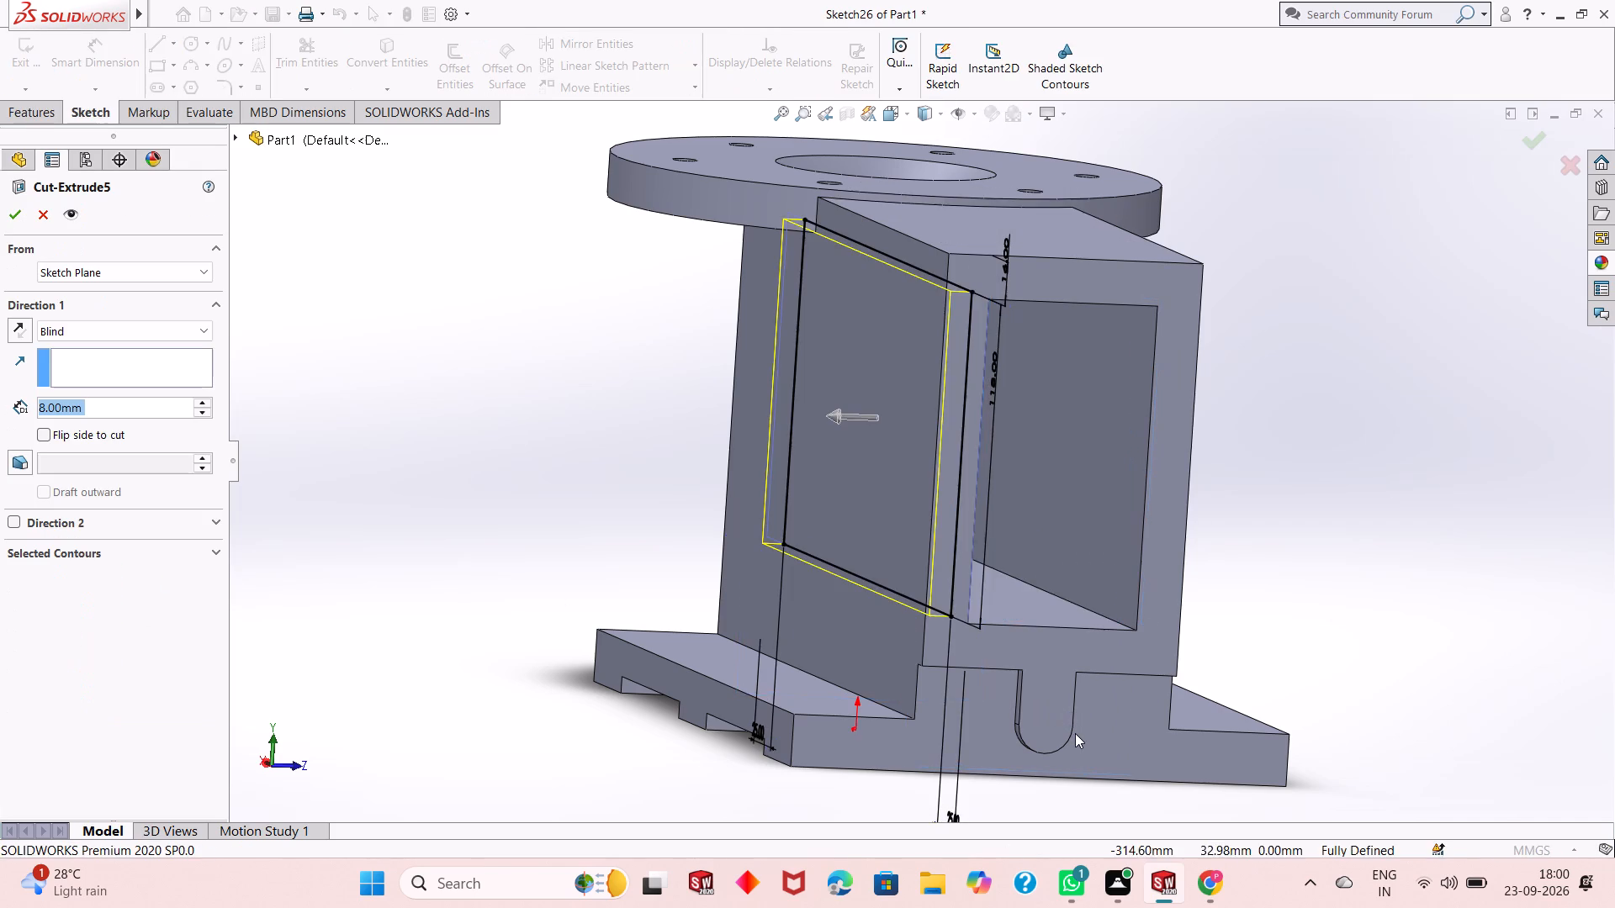
middle_click_drag(1075, 735, 1056, 699)
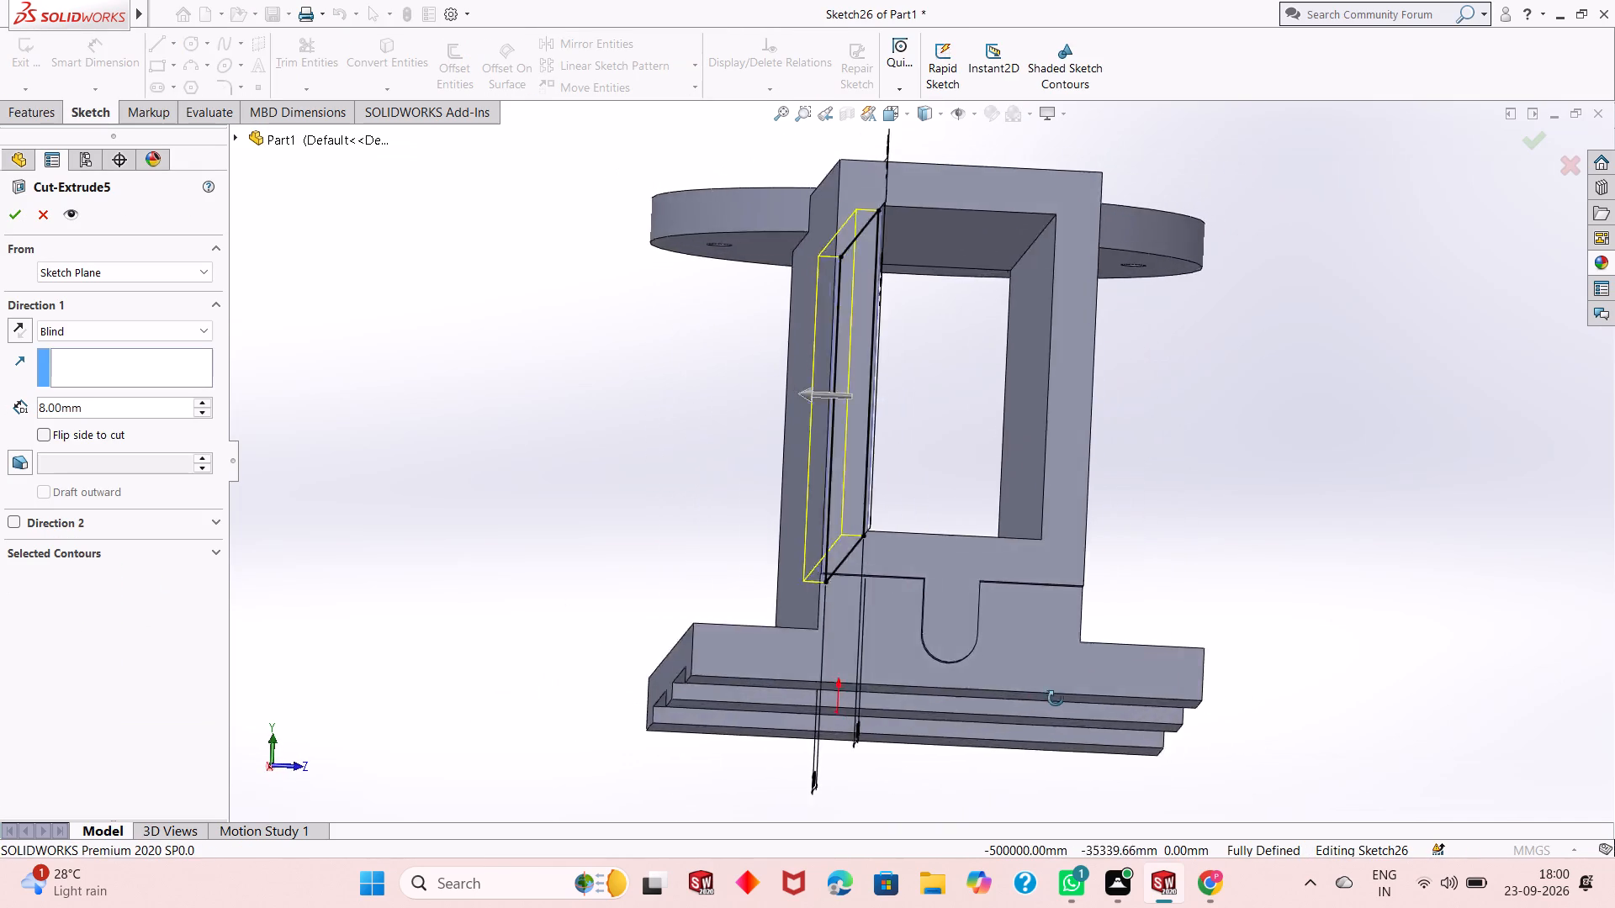
middle_click_drag(1056, 699, 1043, 723)
scroll(875, 590, "down", 3)
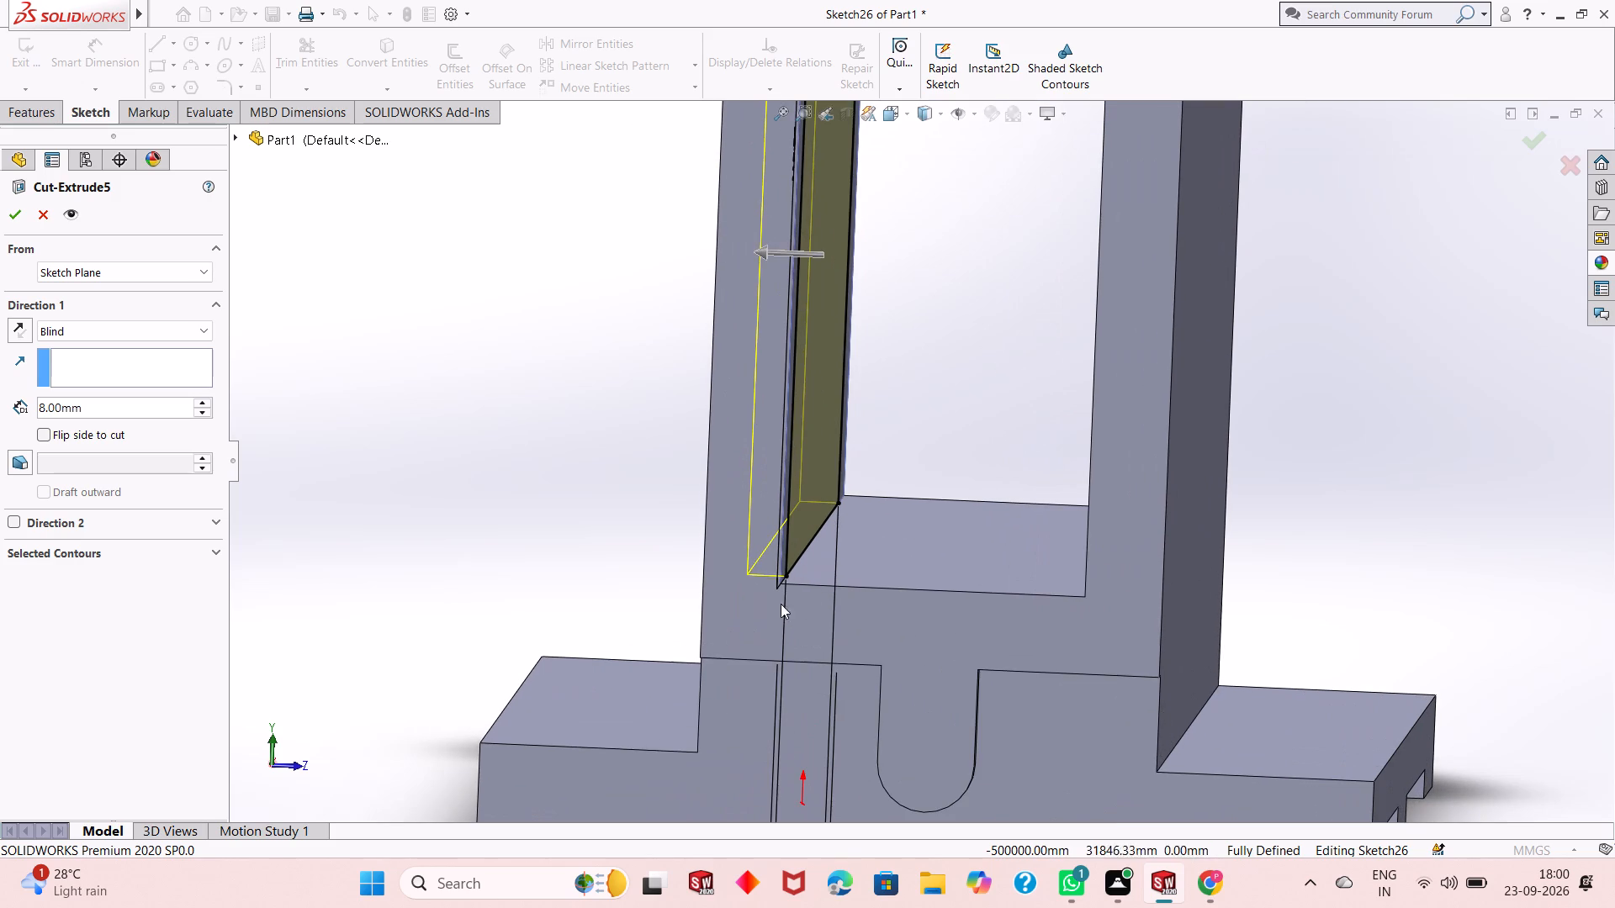
scroll(760, 543, "up", 2)
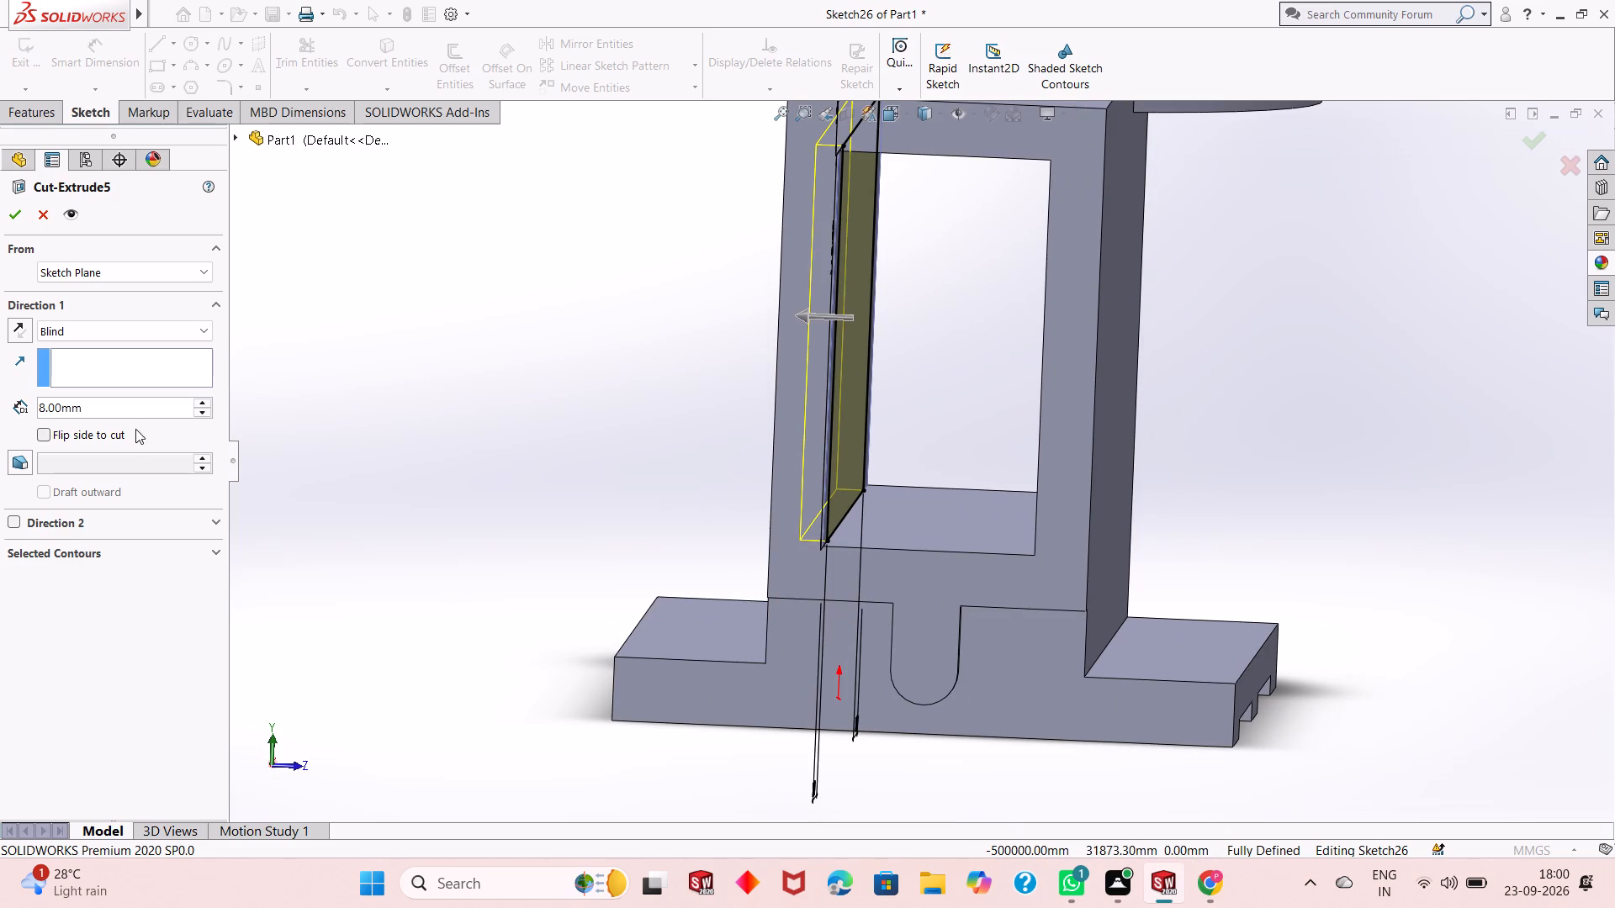
double_click(103, 407)
type("18")
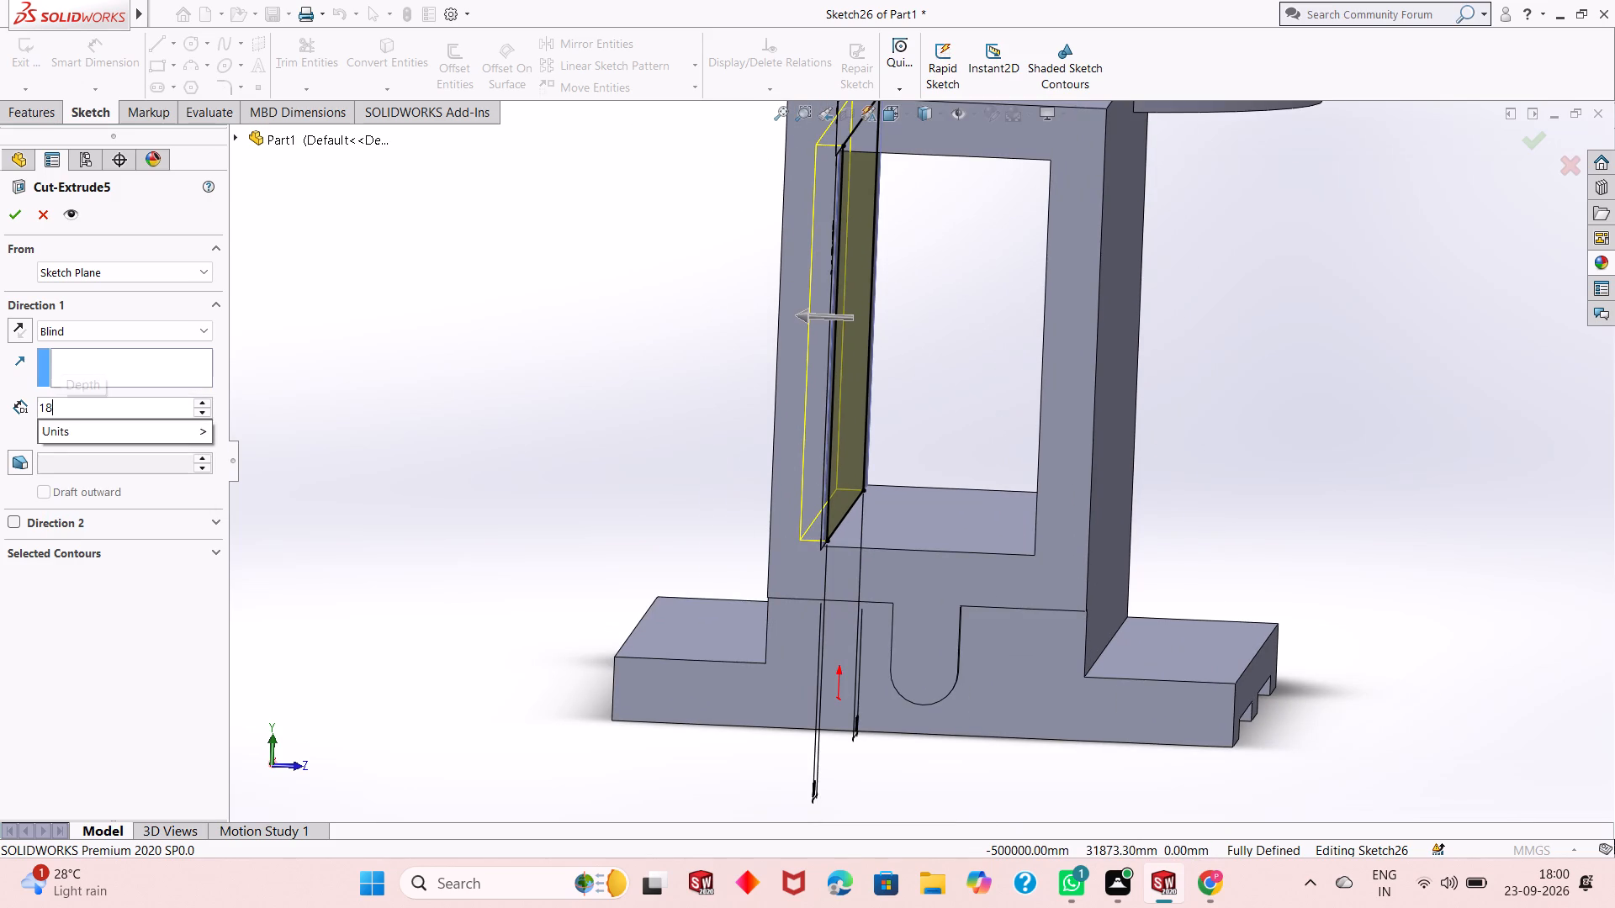
key("Return")
middle_click_drag(450, 503, 469, 514)
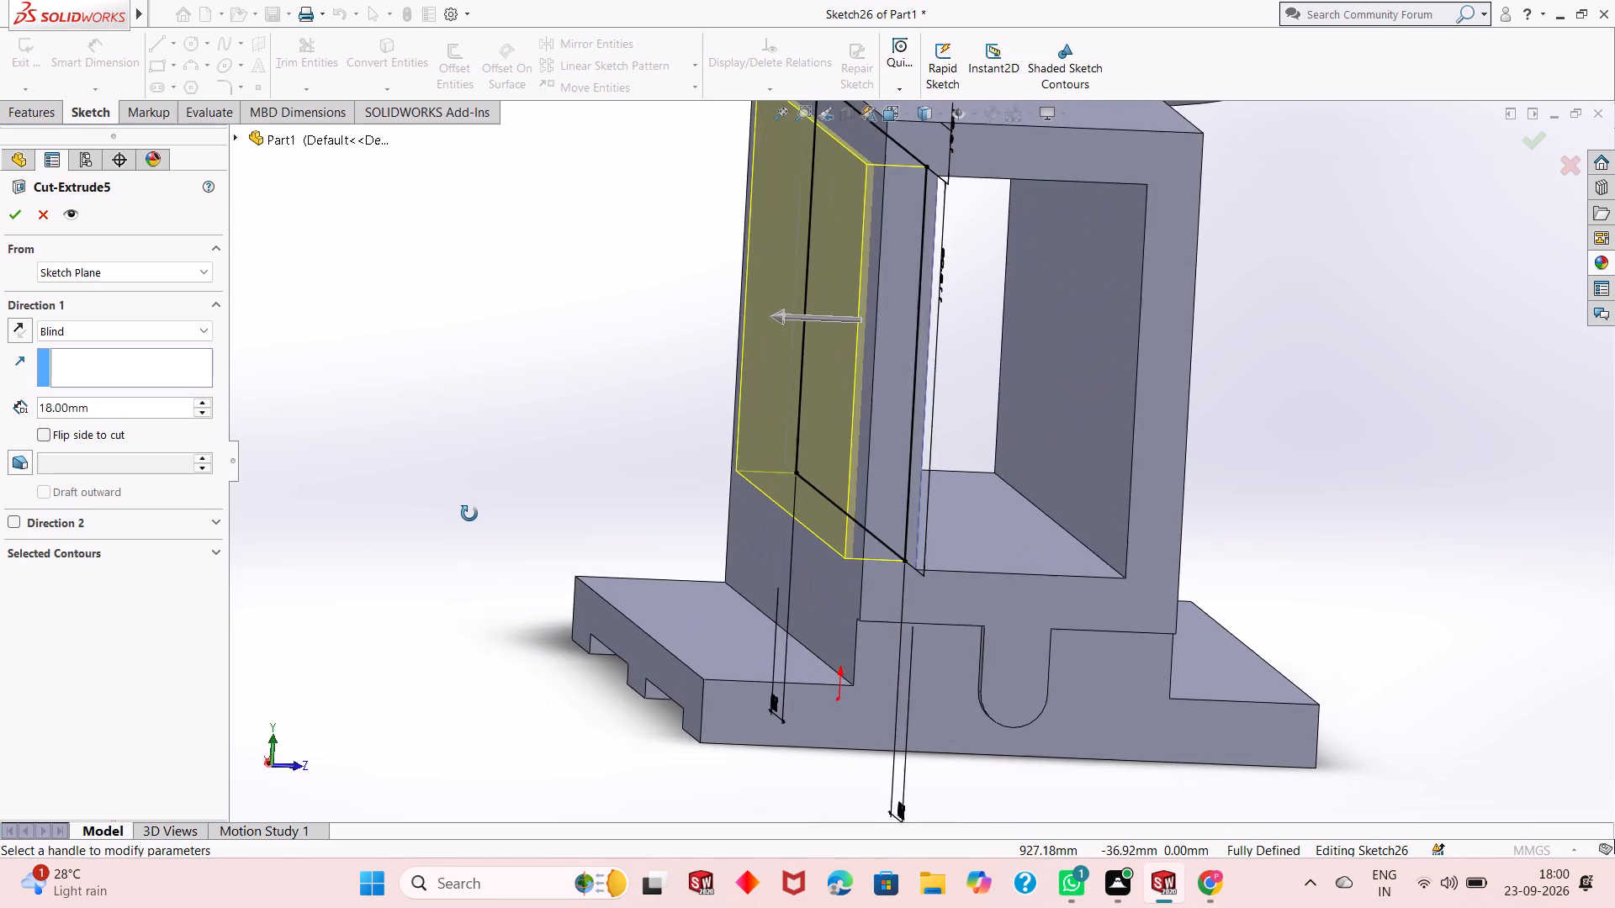
middle_click_drag(469, 514, 460, 520)
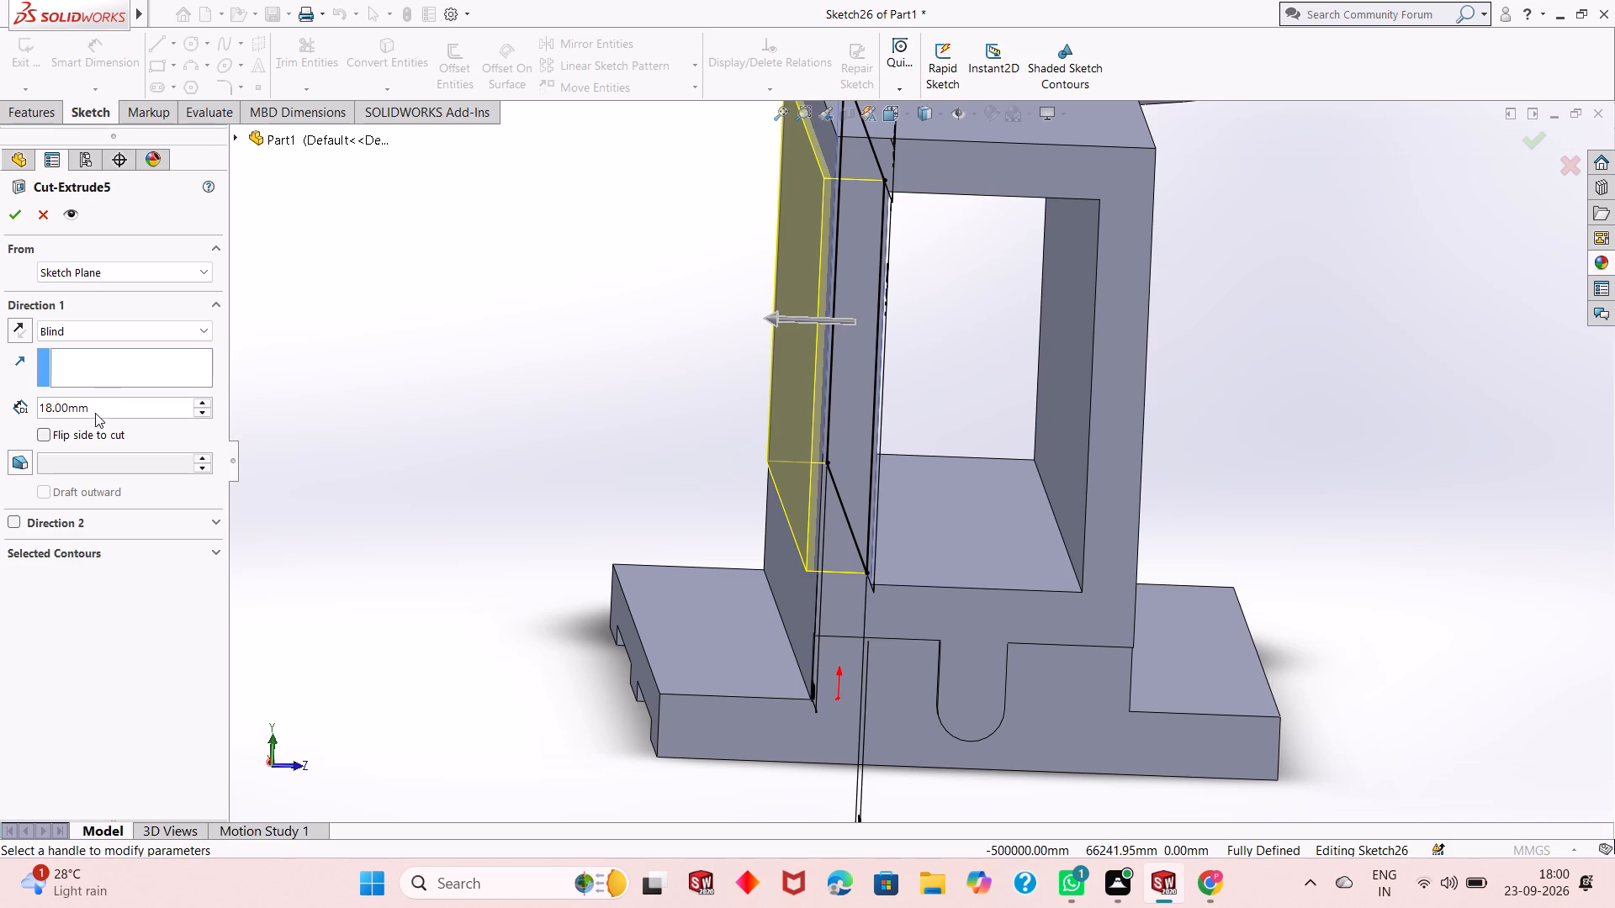
Open the Cut-Extrude5 depth value for another edit.
double_click(95, 413)
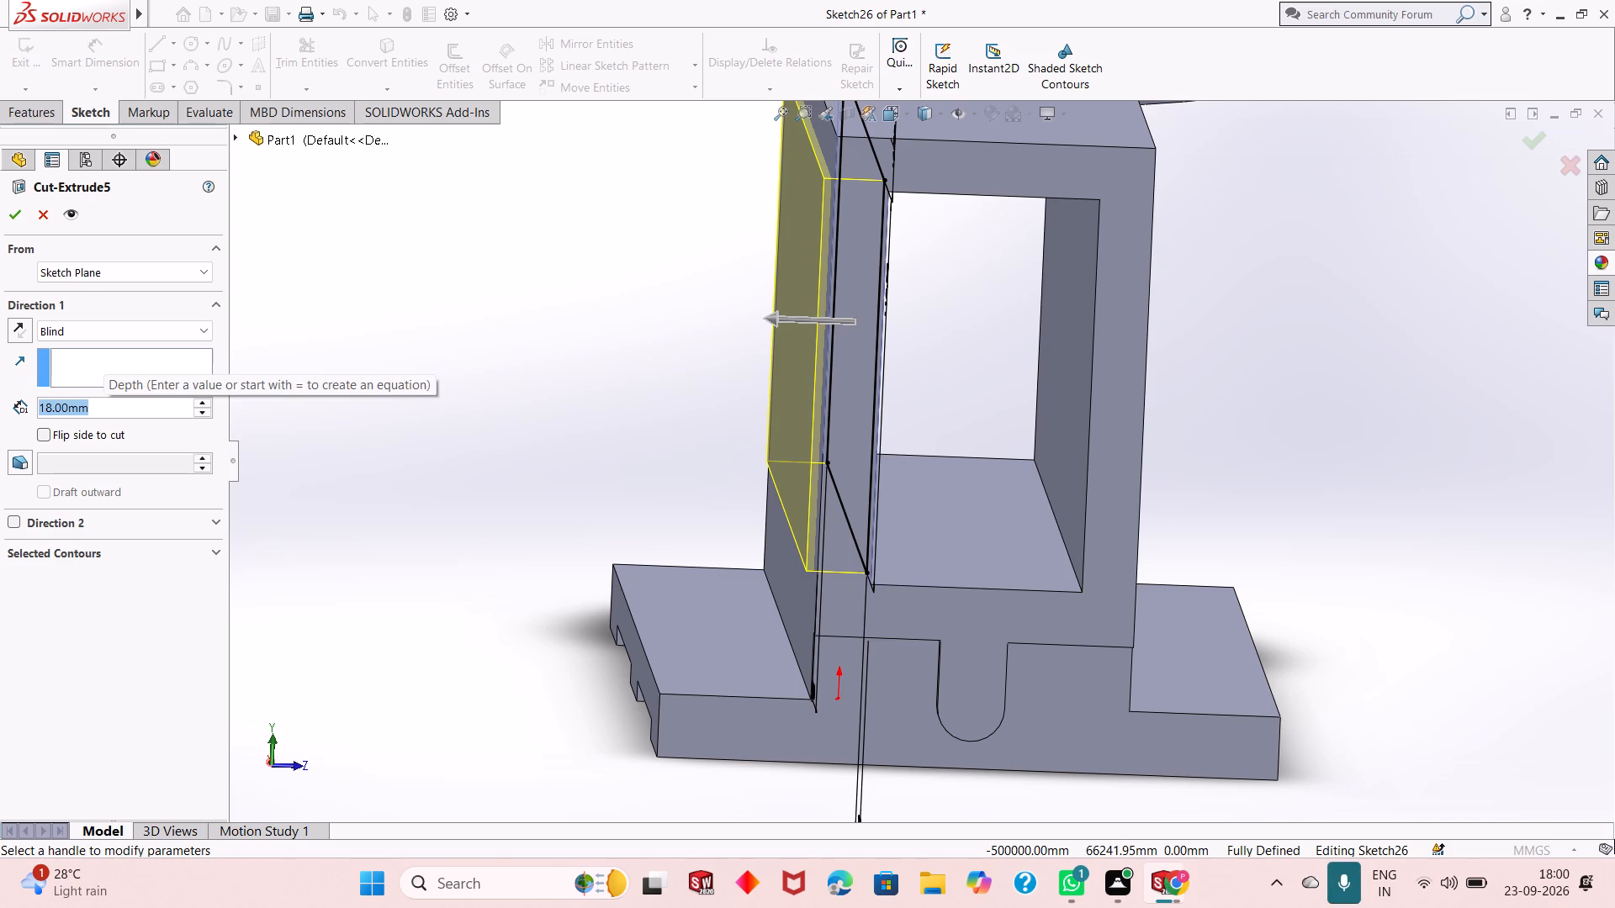
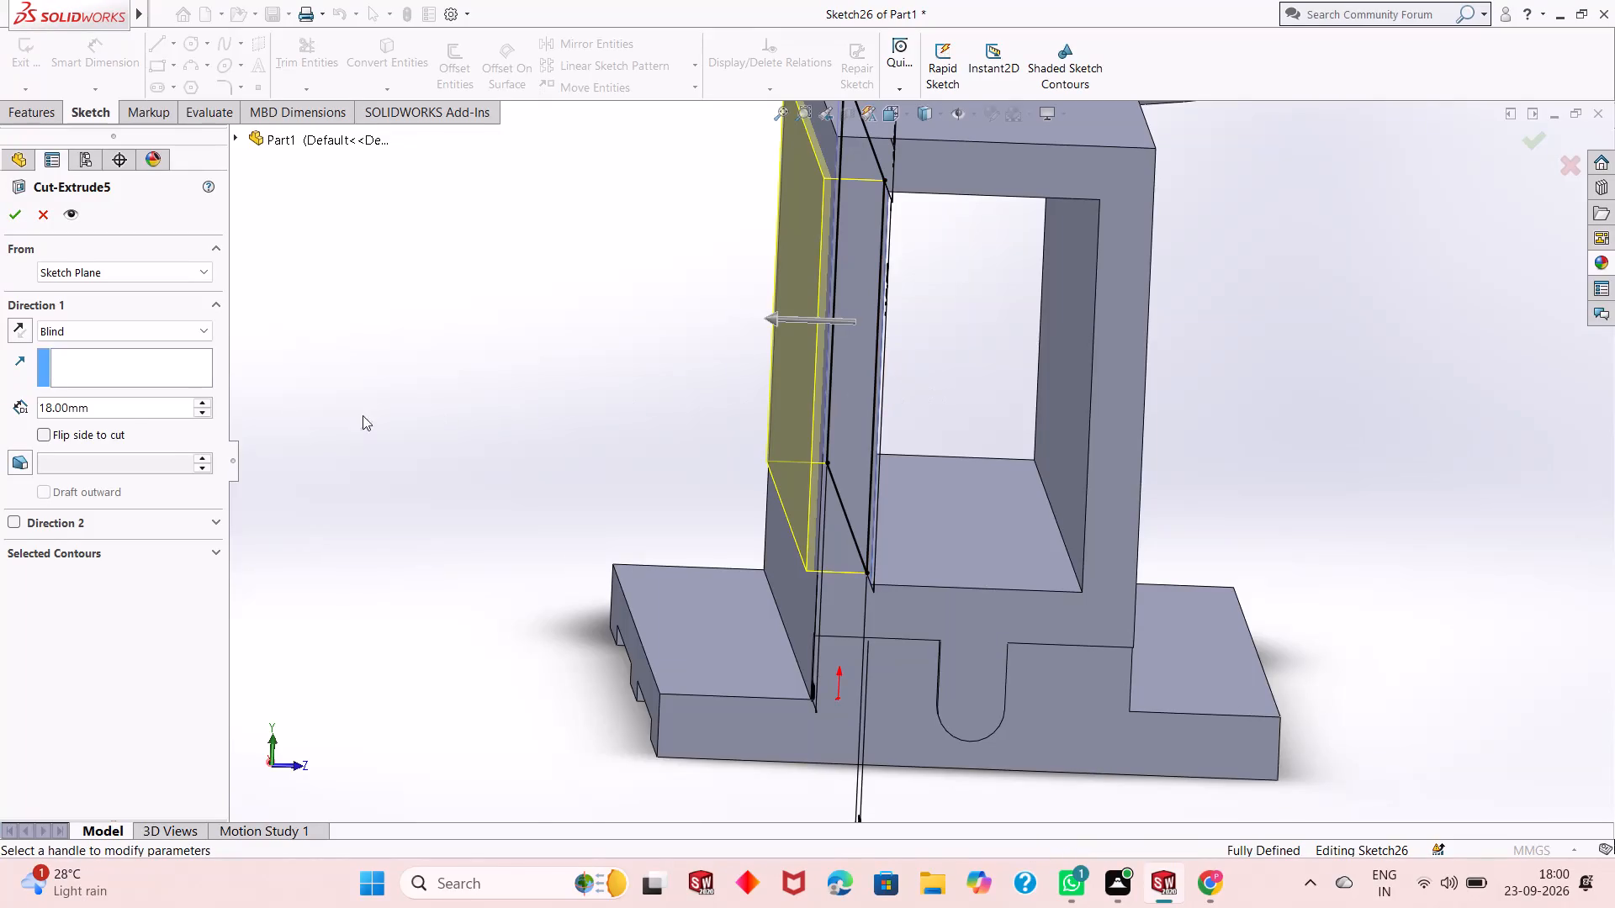
Set the blind depth of Cut-Extrude5 to 15 mm, check the preview against the housing's side wall, and apply it.
double_click(109, 411)
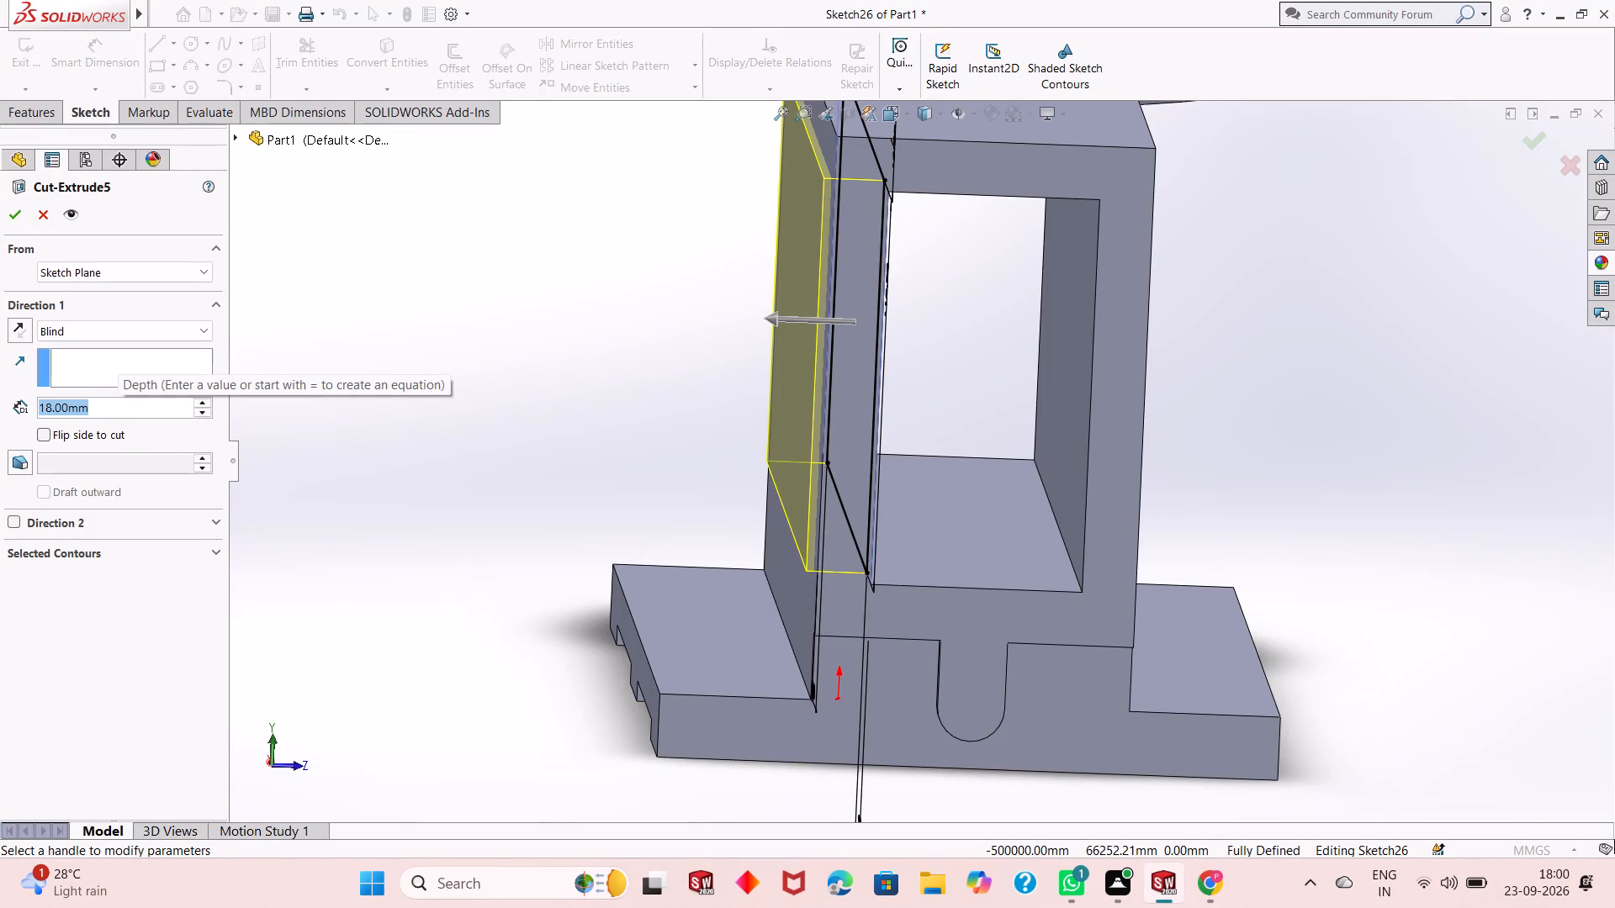
type("15")
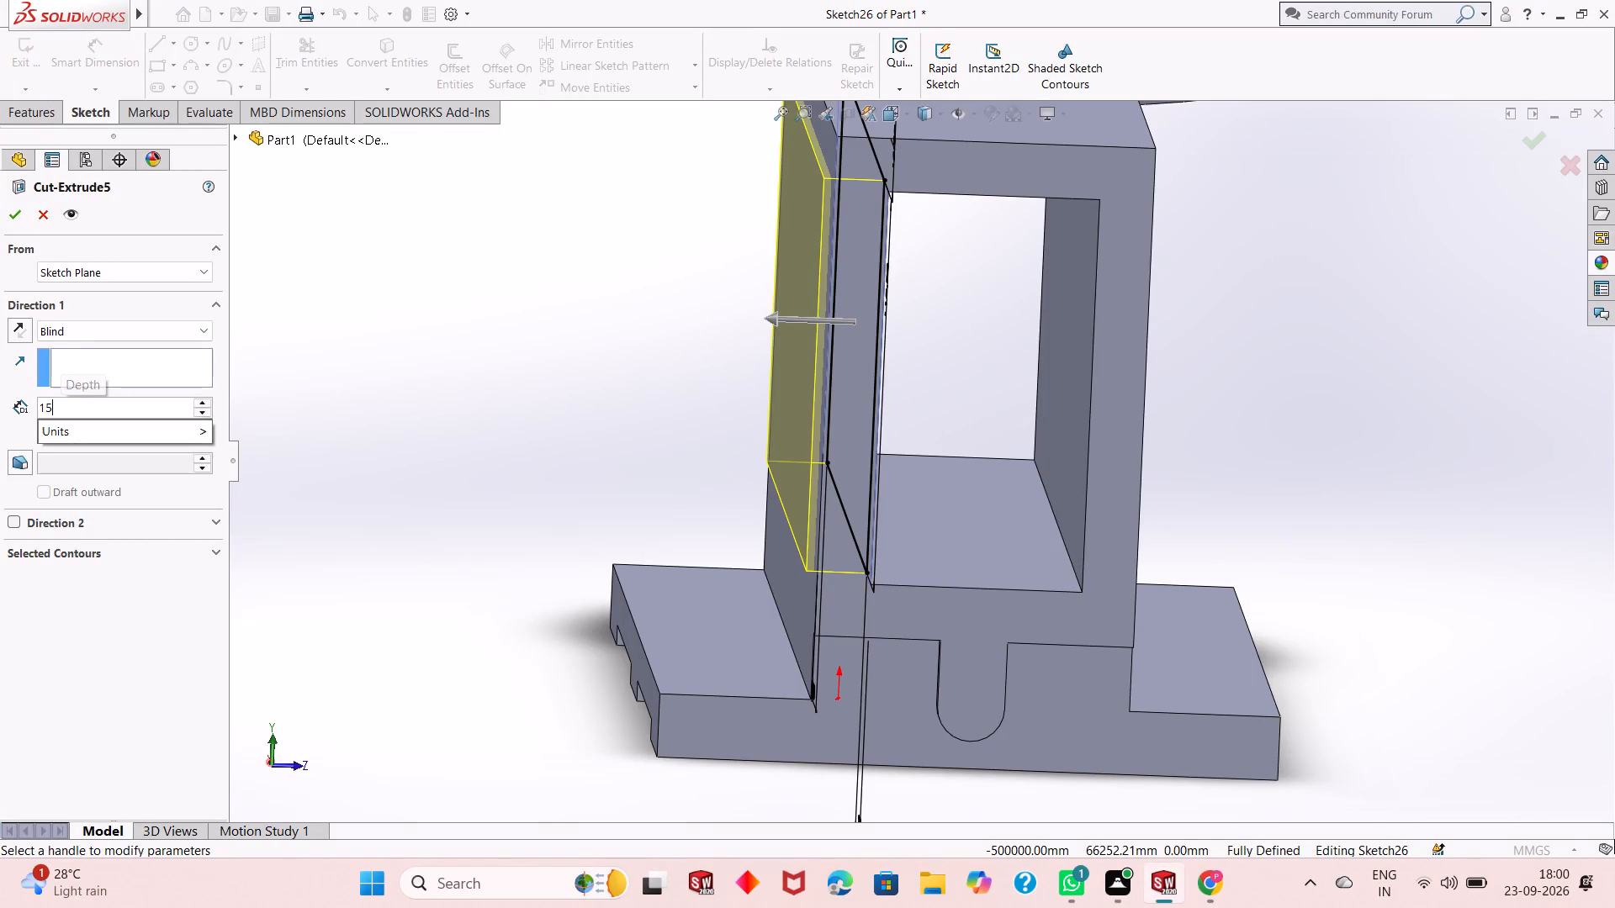
key("Return")
scroll(885, 391, "down", 3)
scroll(815, 425, "down", 2)
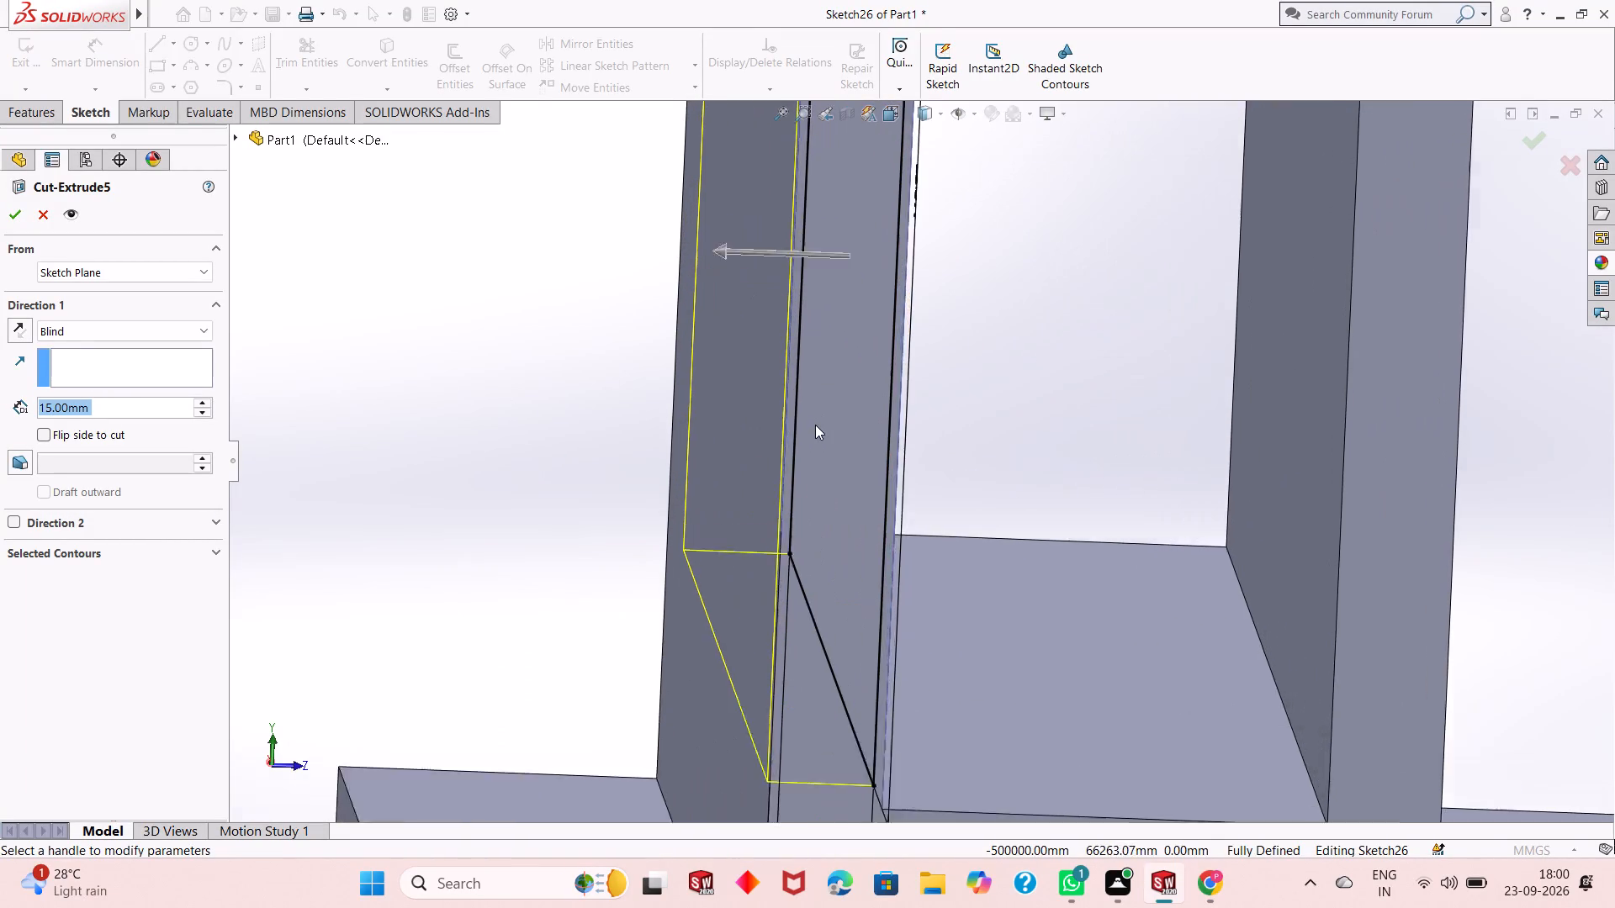
middle_click_drag(821, 464, 807, 488)
scroll(891, 495, "up", 2)
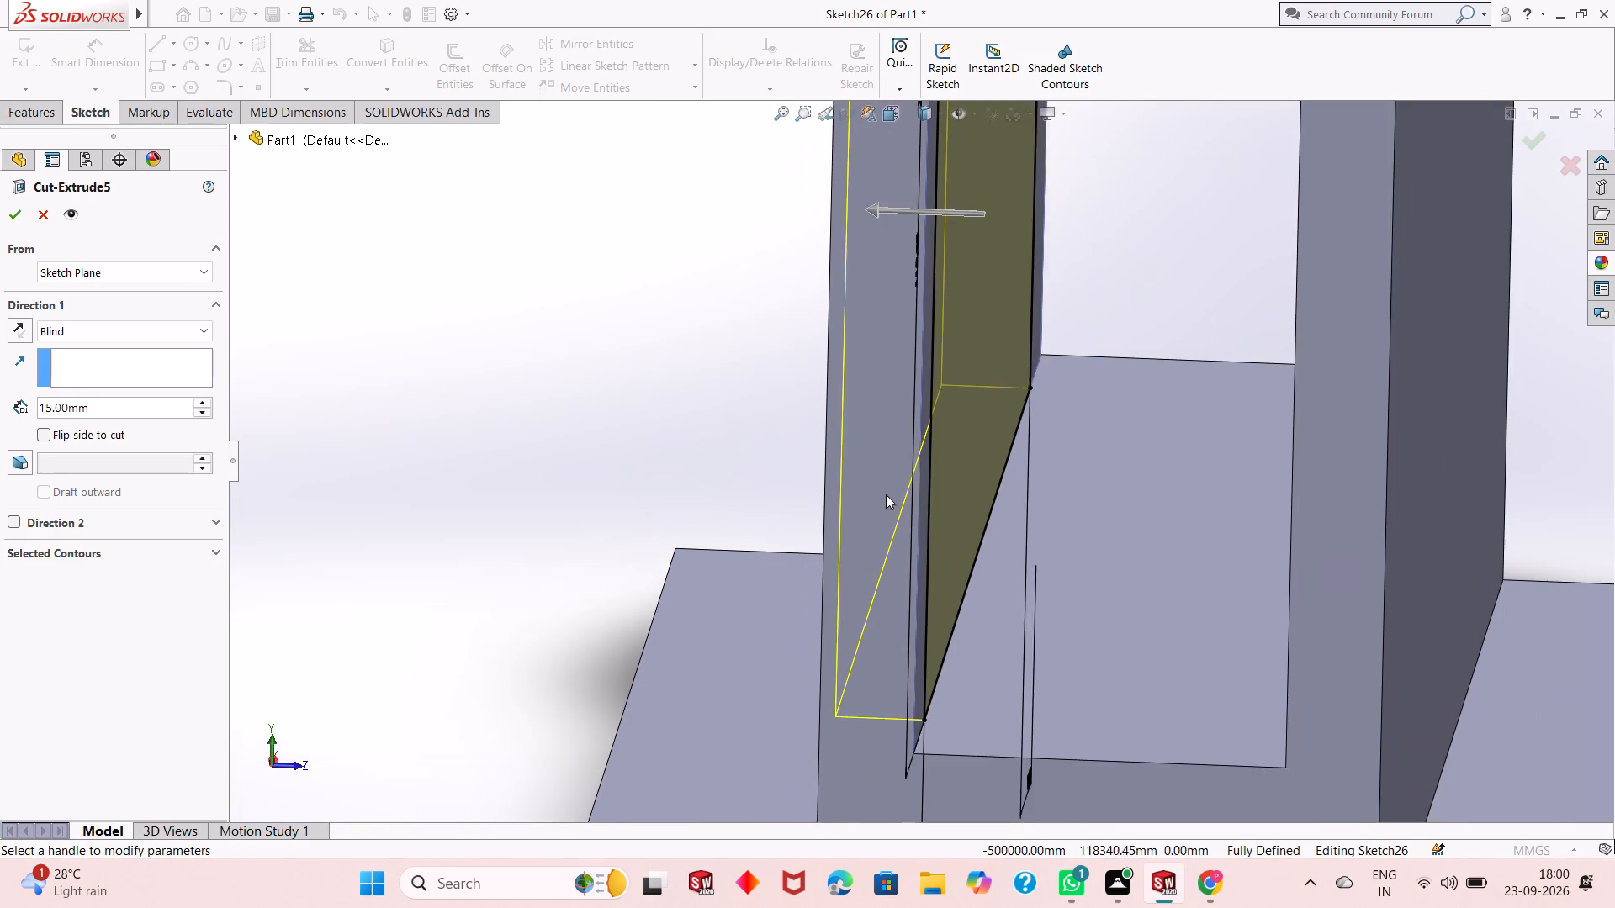
scroll(886, 494, "up", 1)
middle_click_drag(1026, 500, 1032, 455)
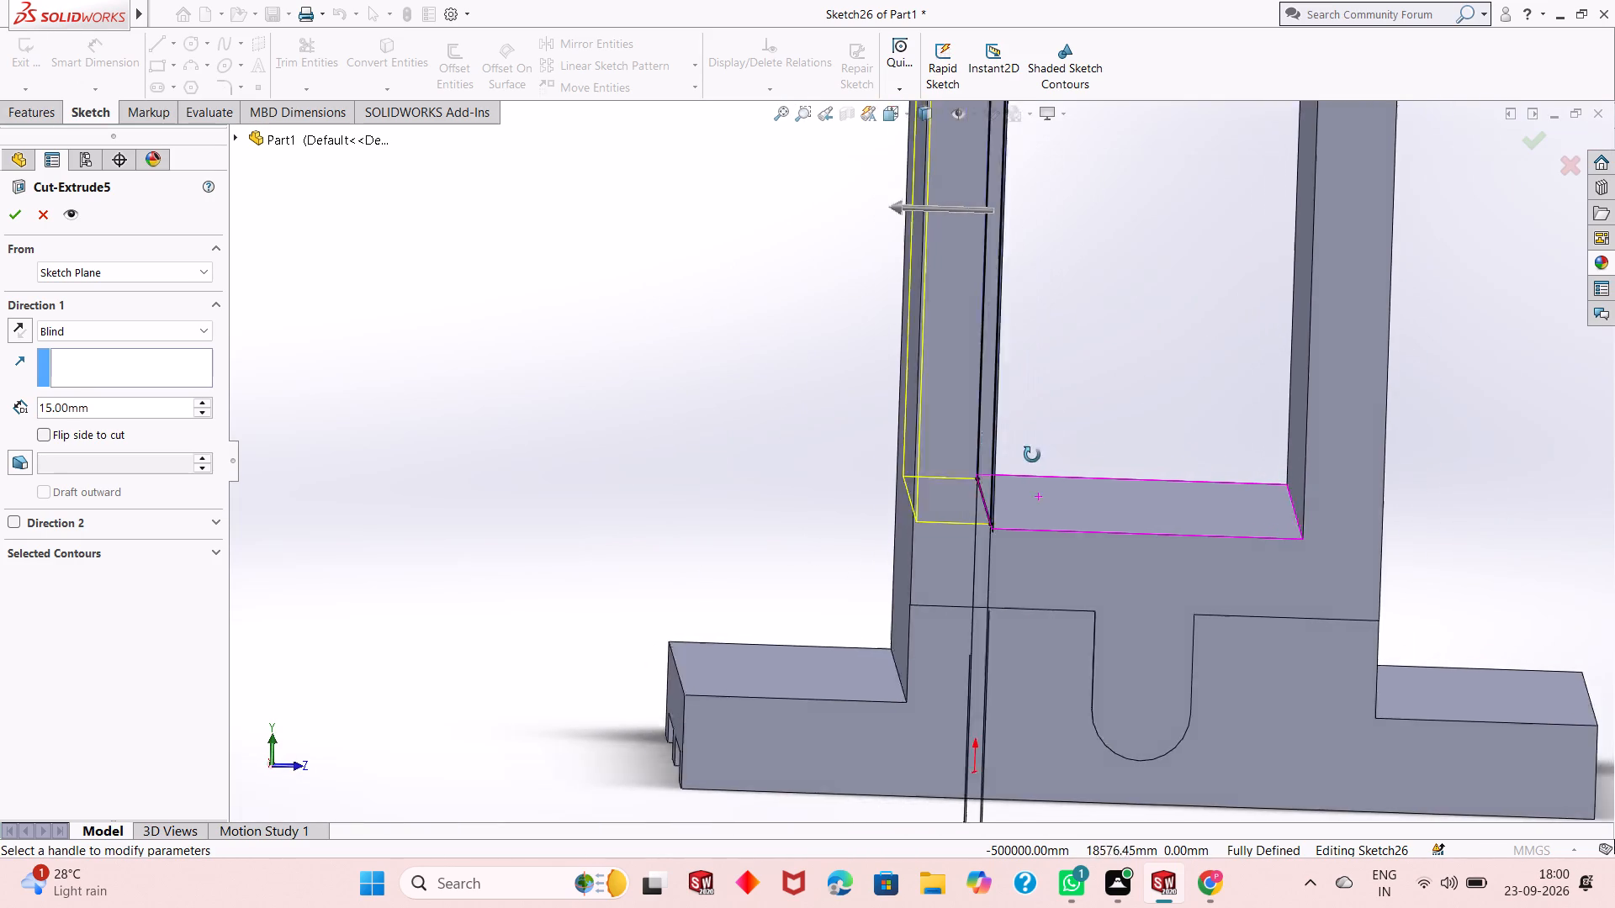
middle_click_drag(1032, 455, 1034, 451)
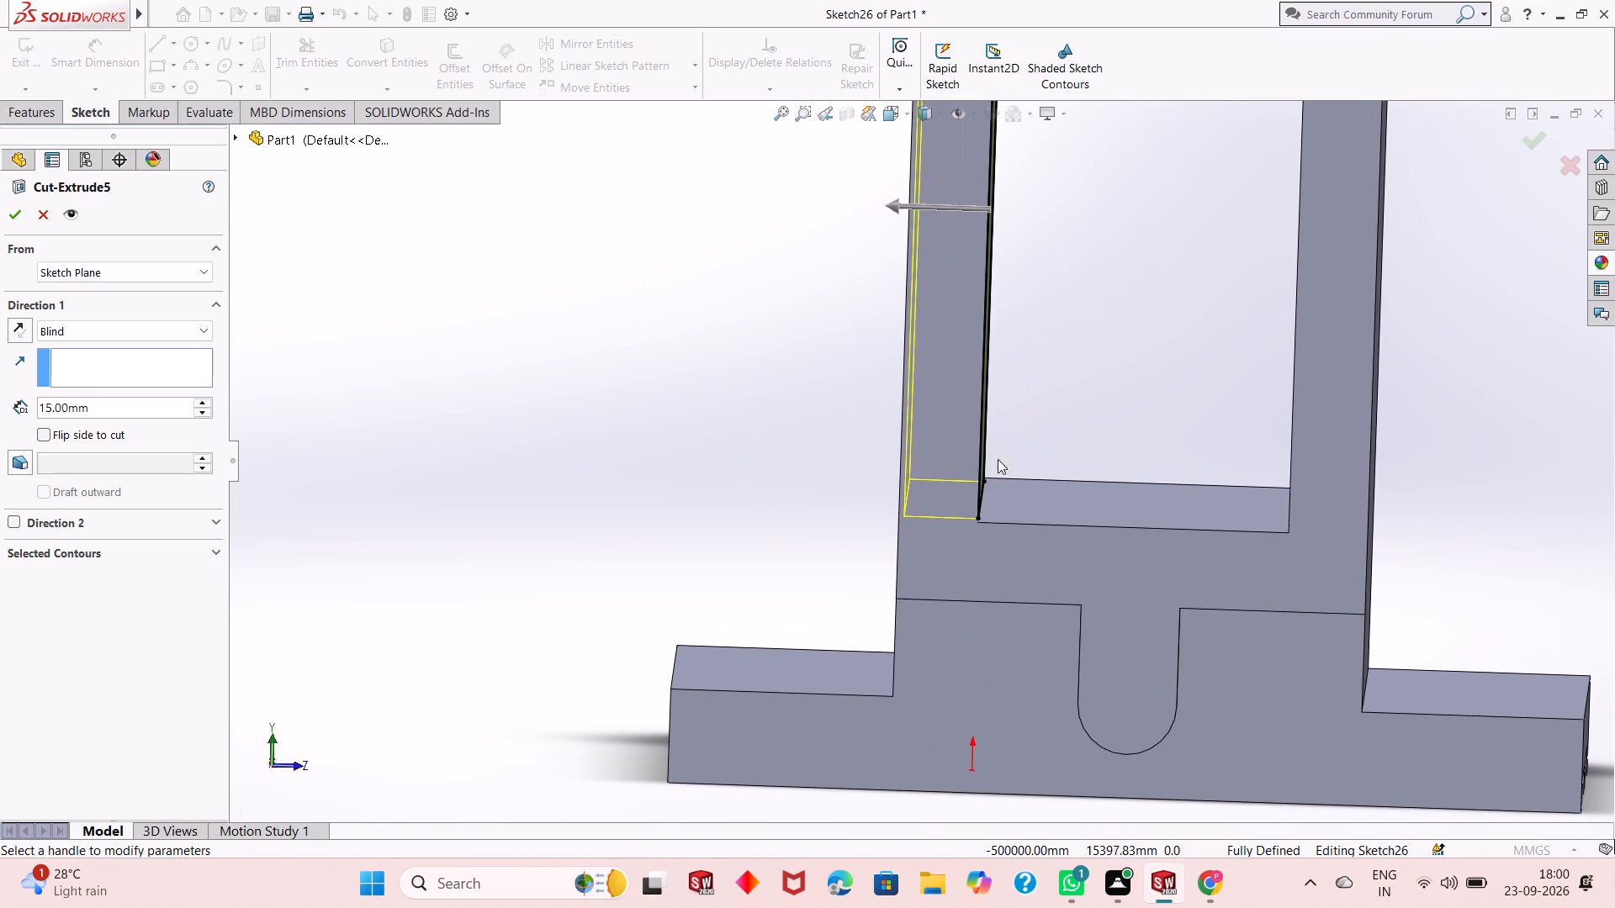
scroll(945, 483, "down", 3)
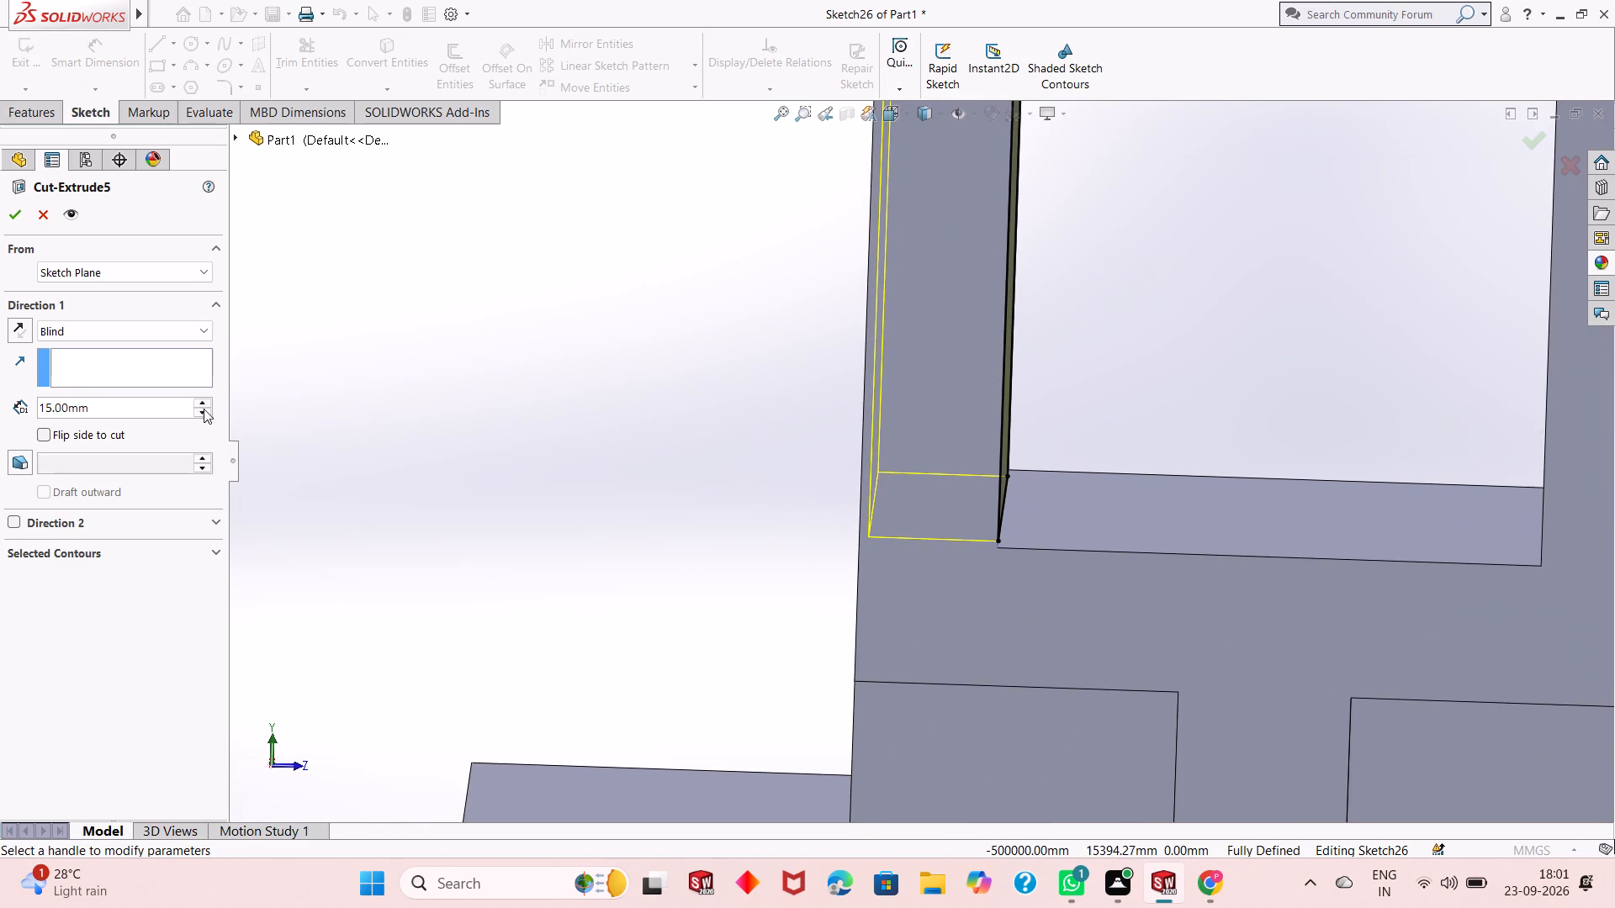
left_click(14, 210)
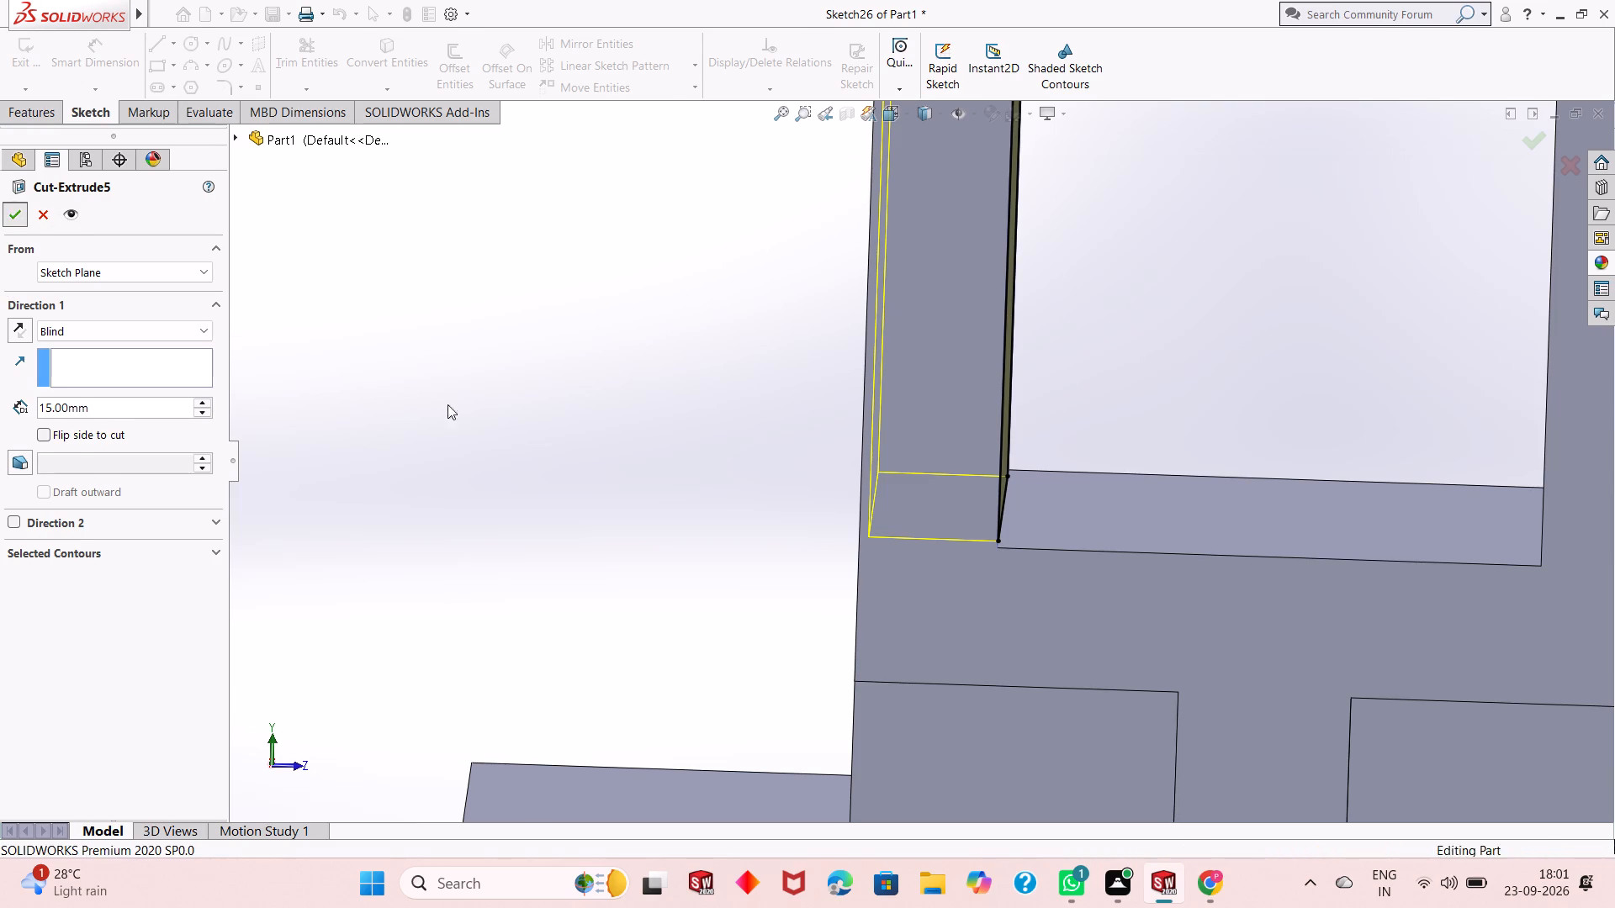
left_click(631, 435)
Inspect the housing's end opening and interior side walls from both sides around the edited Cut-Extrude5 recess.
middle_click_drag(1187, 477, 1136, 519)
scroll(810, 567, "up", 1)
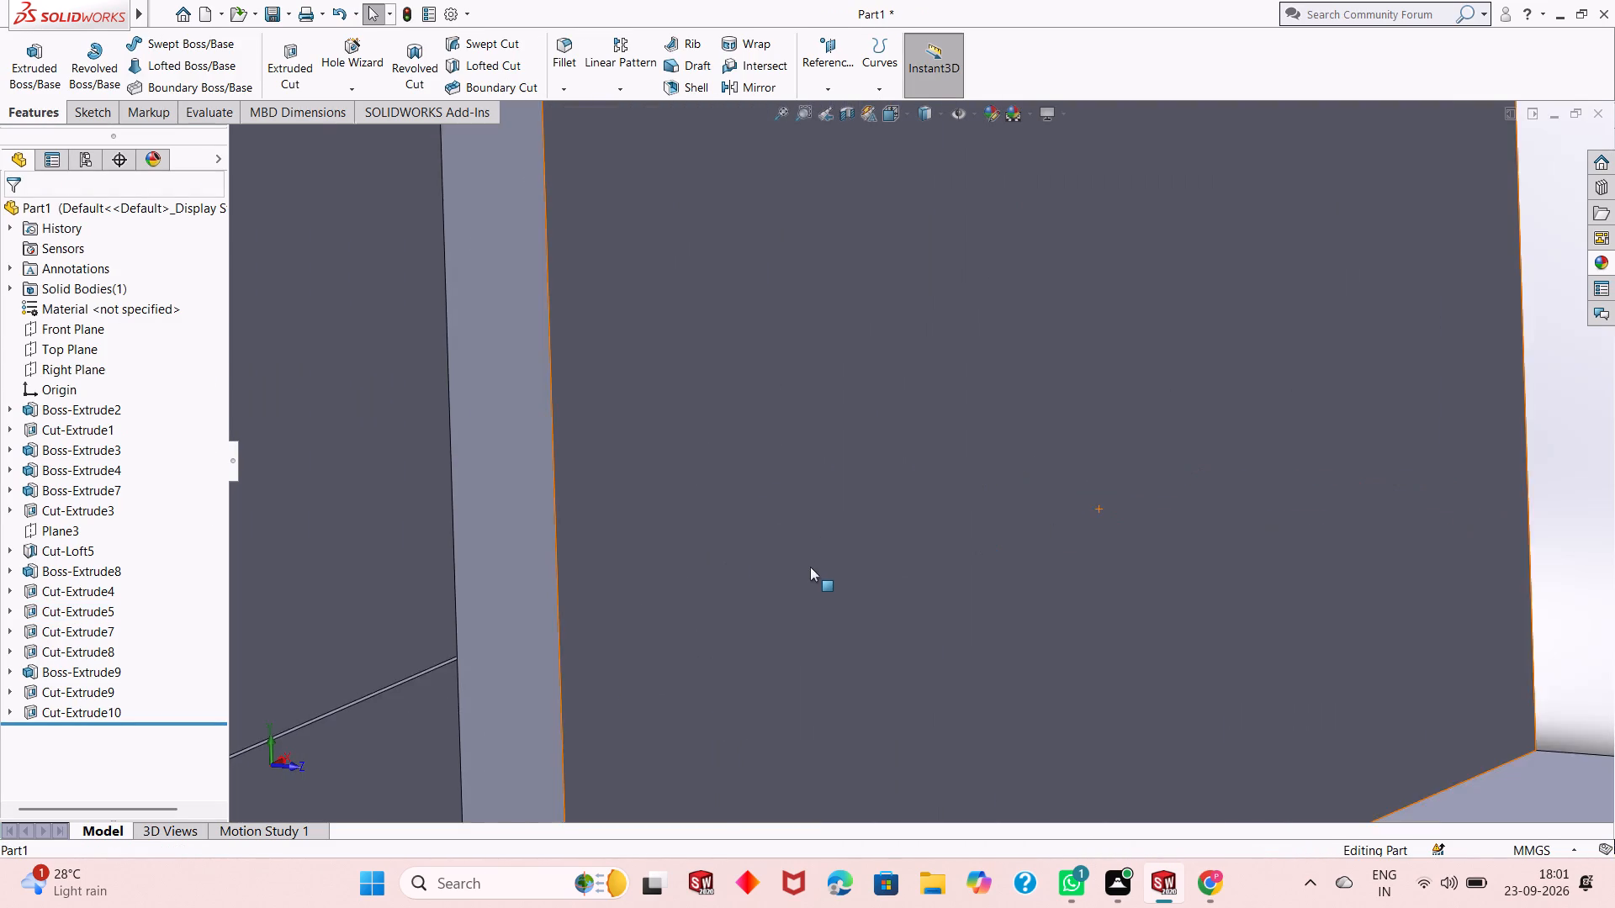
scroll(810, 567, "up", 3)
scroll(599, 605, "down", 2)
middle_click_drag(568, 646, 568, 615)
scroll(517, 641, "up", 2)
left_click(380, 584)
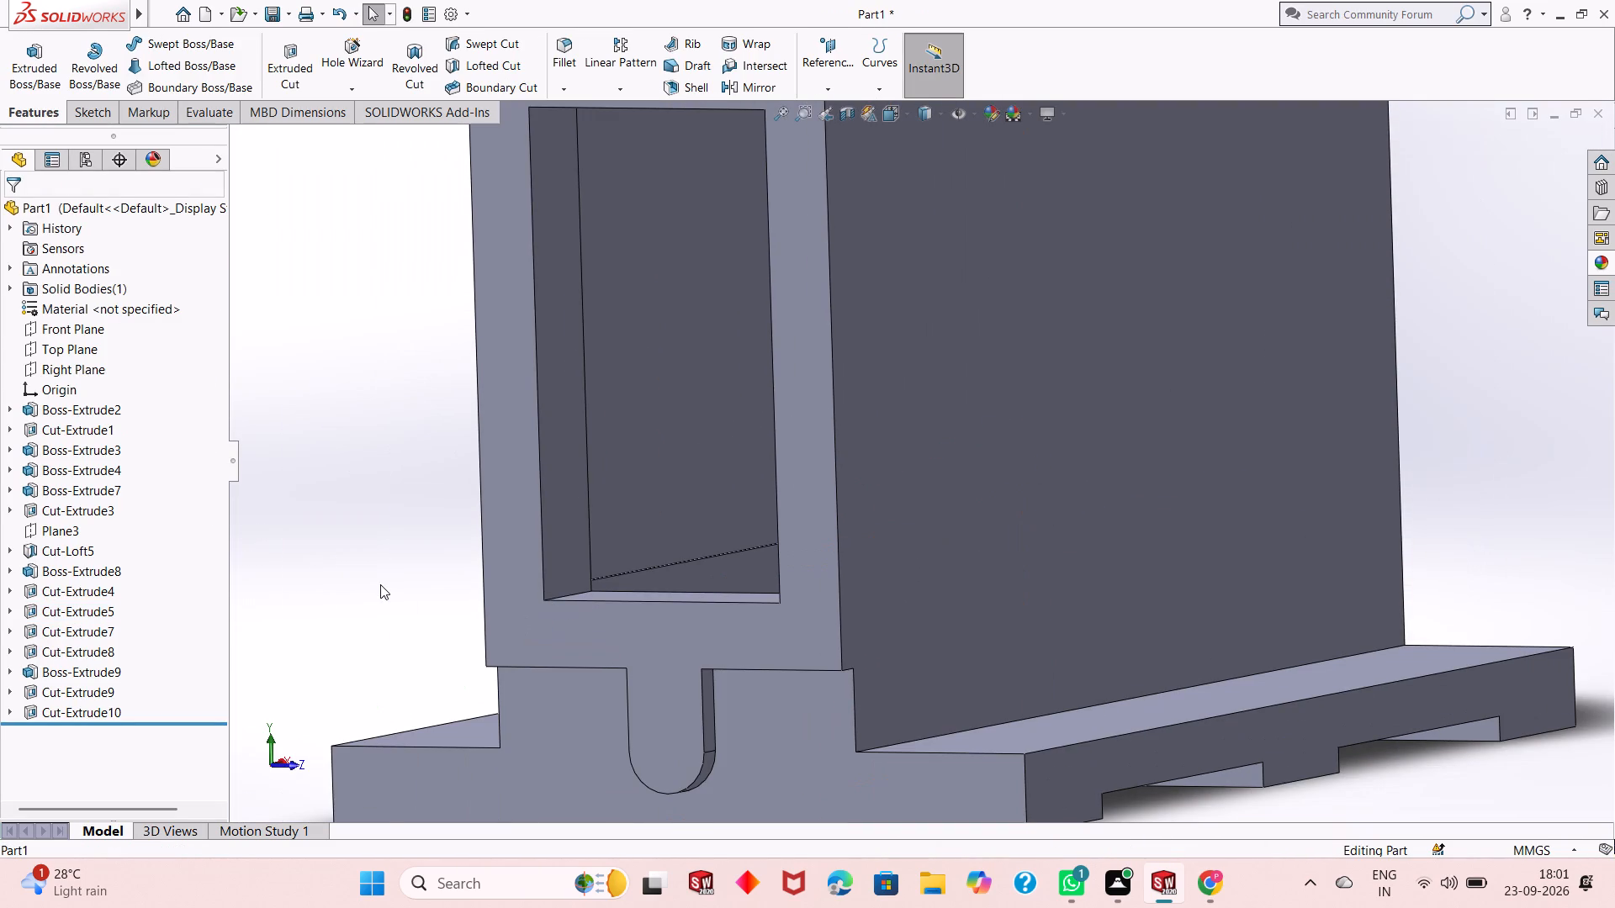
middle_click_drag(478, 581, 569, 604)
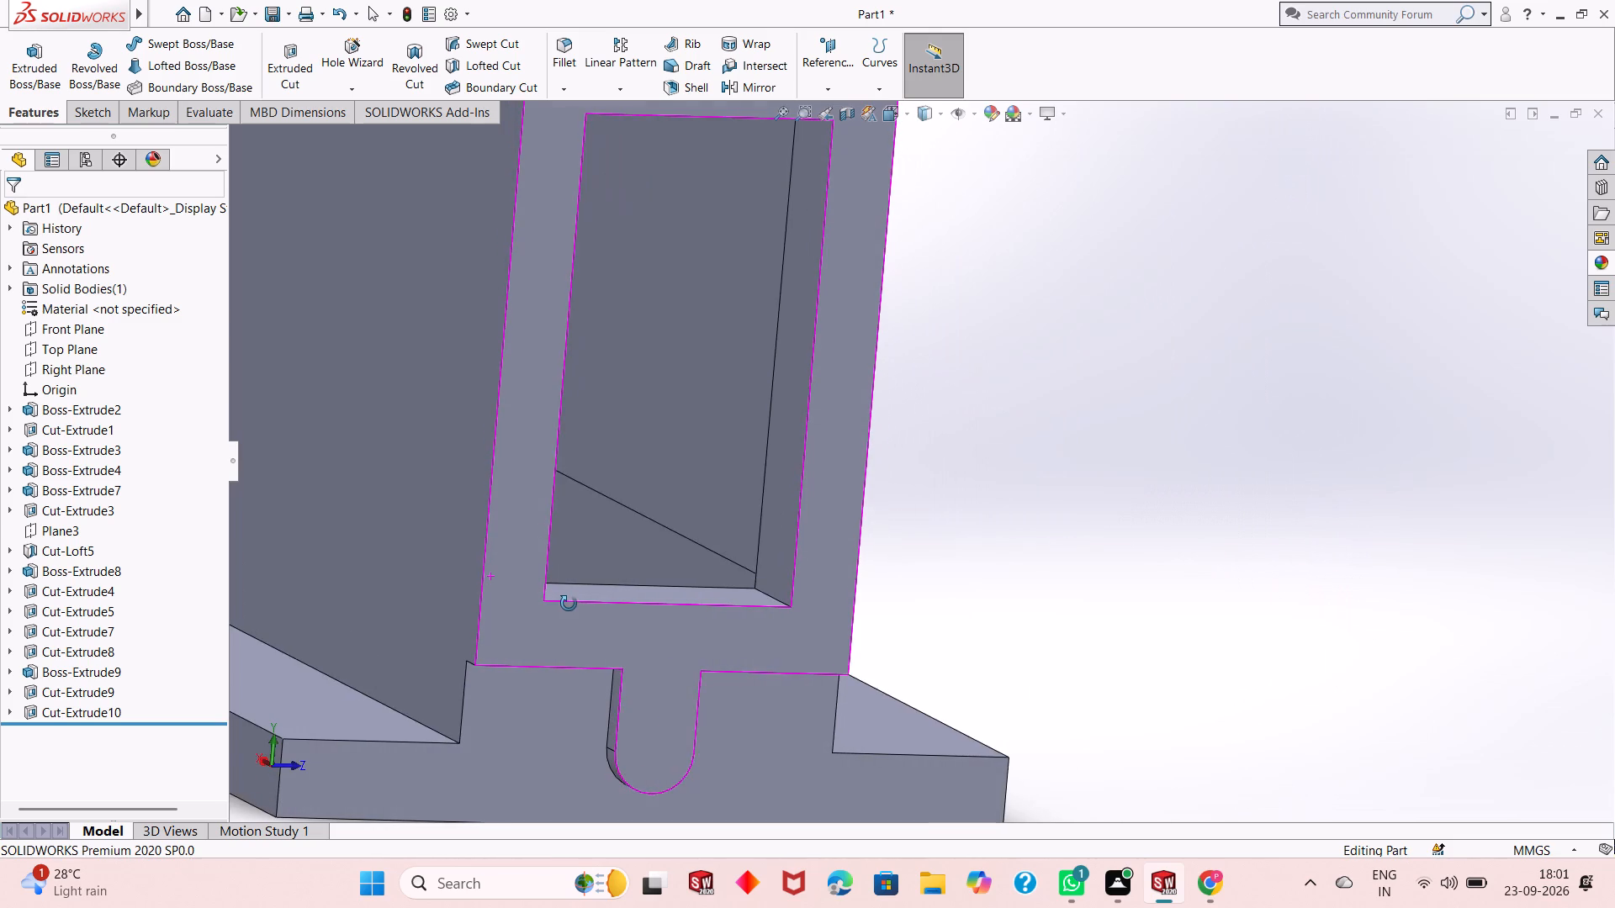
middle_click_drag(569, 604, 500, 610)
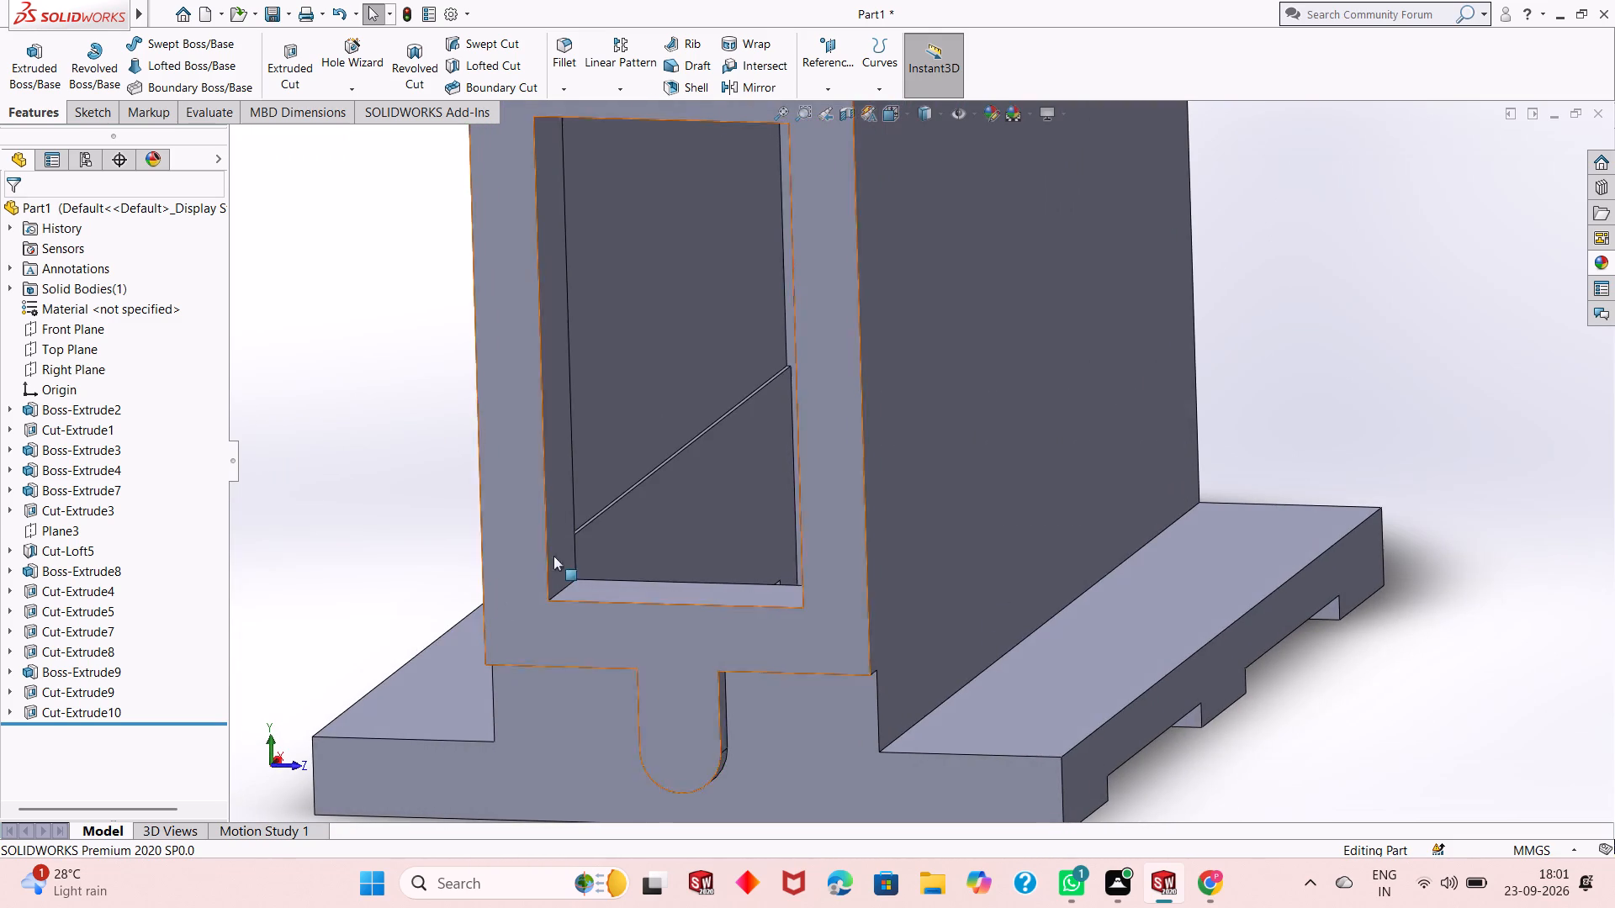
scroll(665, 479, "down", 2)
scroll(744, 396, "down", 2)
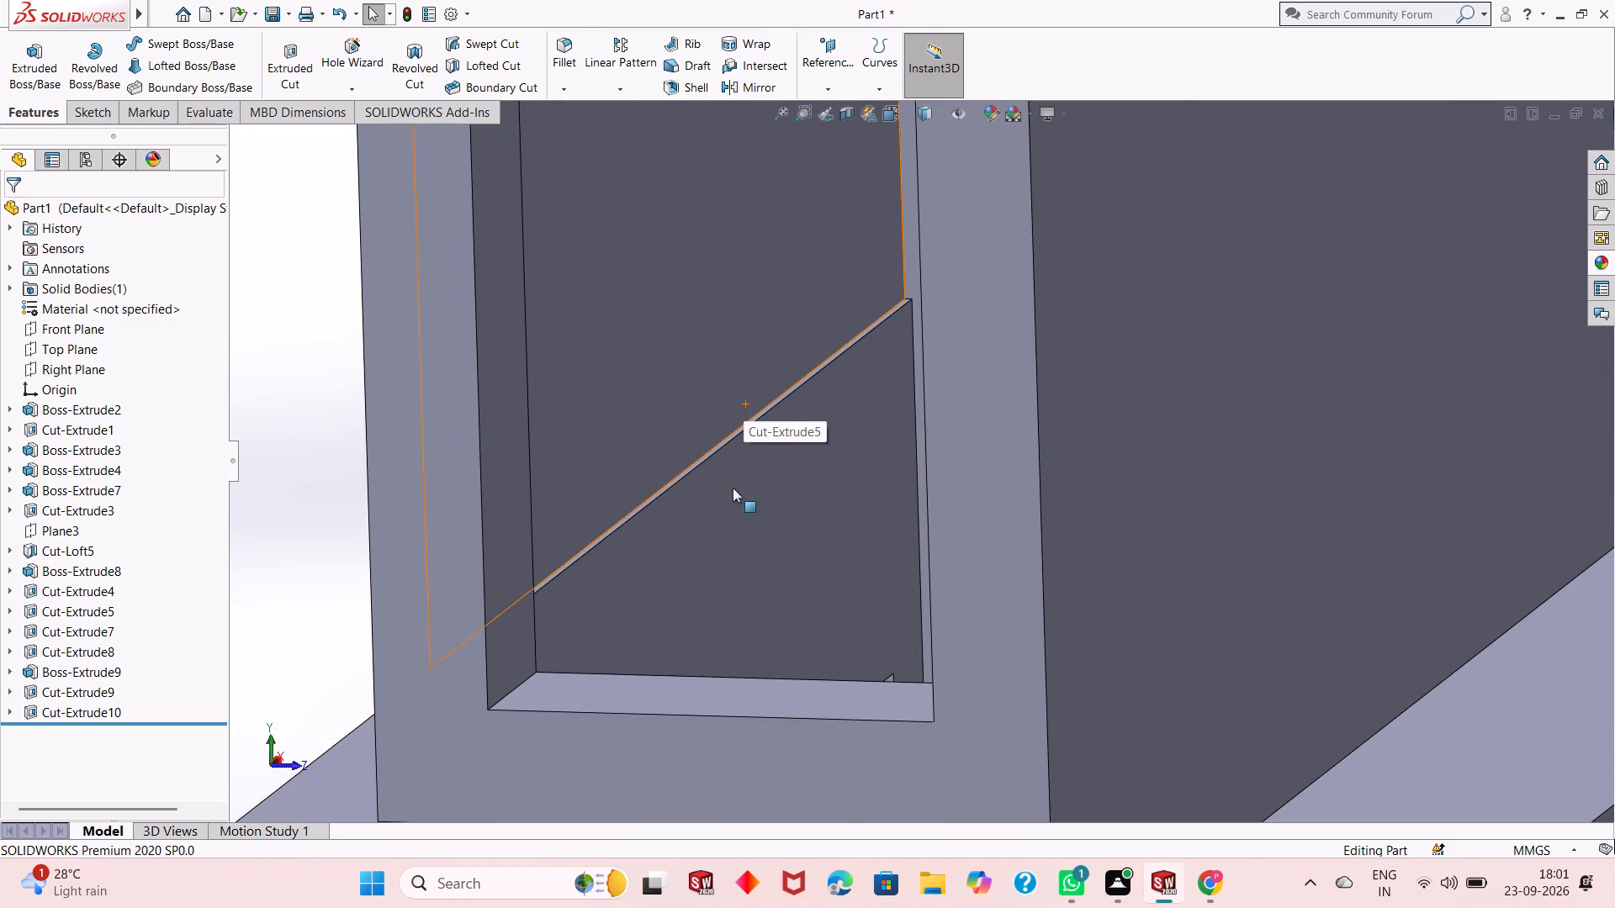
scroll(733, 490, "up", 6)
middle_click_drag(883, 483, 888, 484)
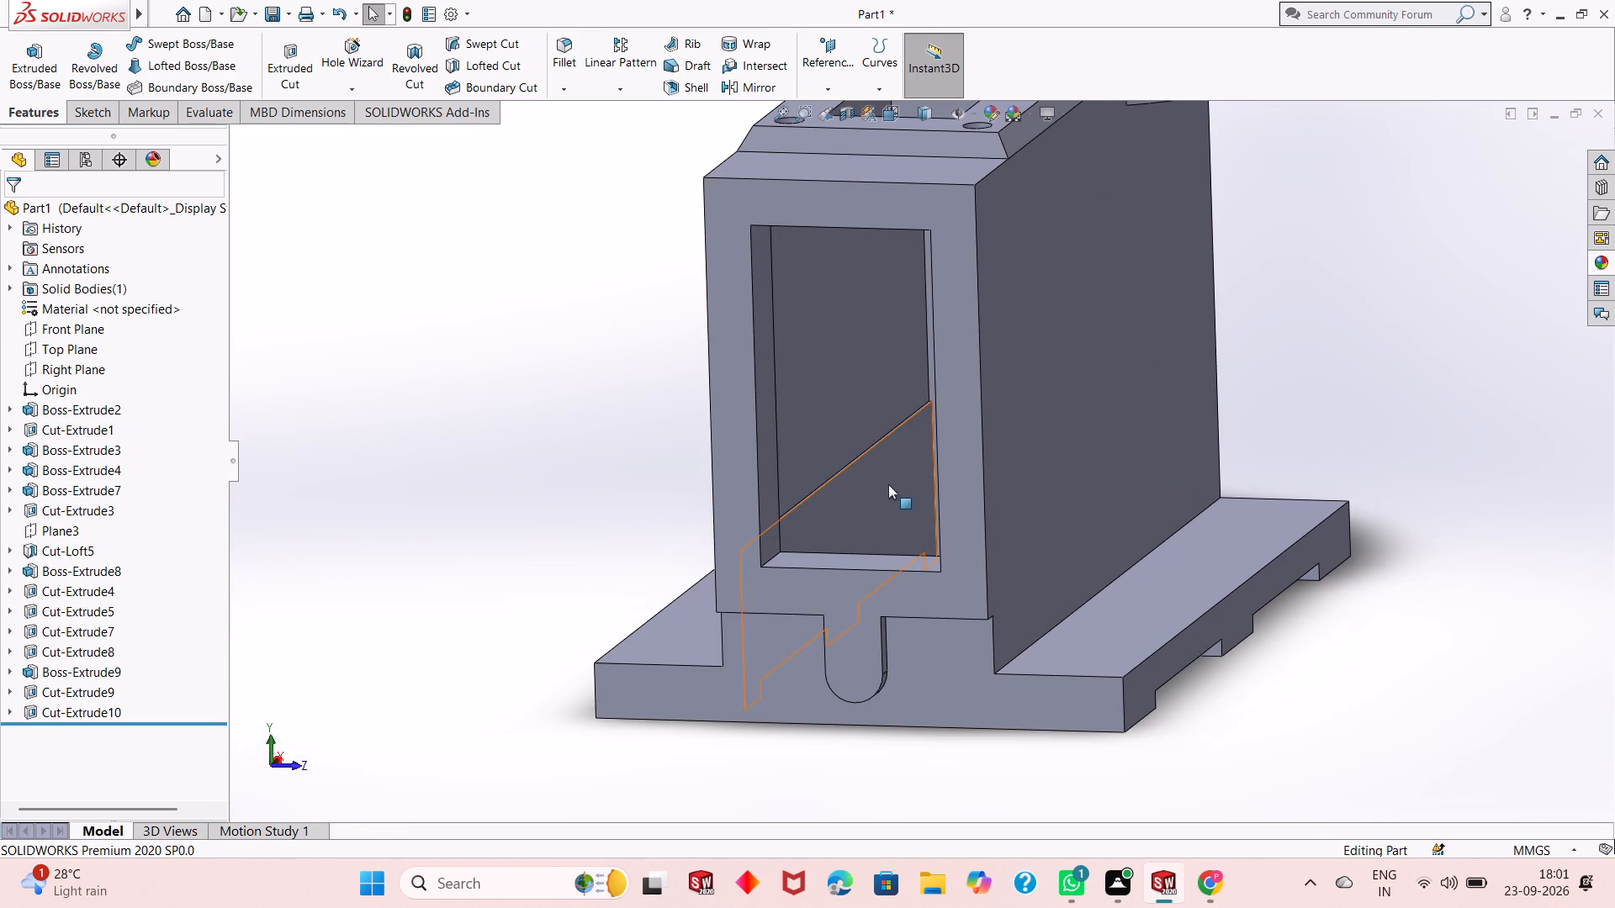
middle_click_drag(888, 484, 903, 488)
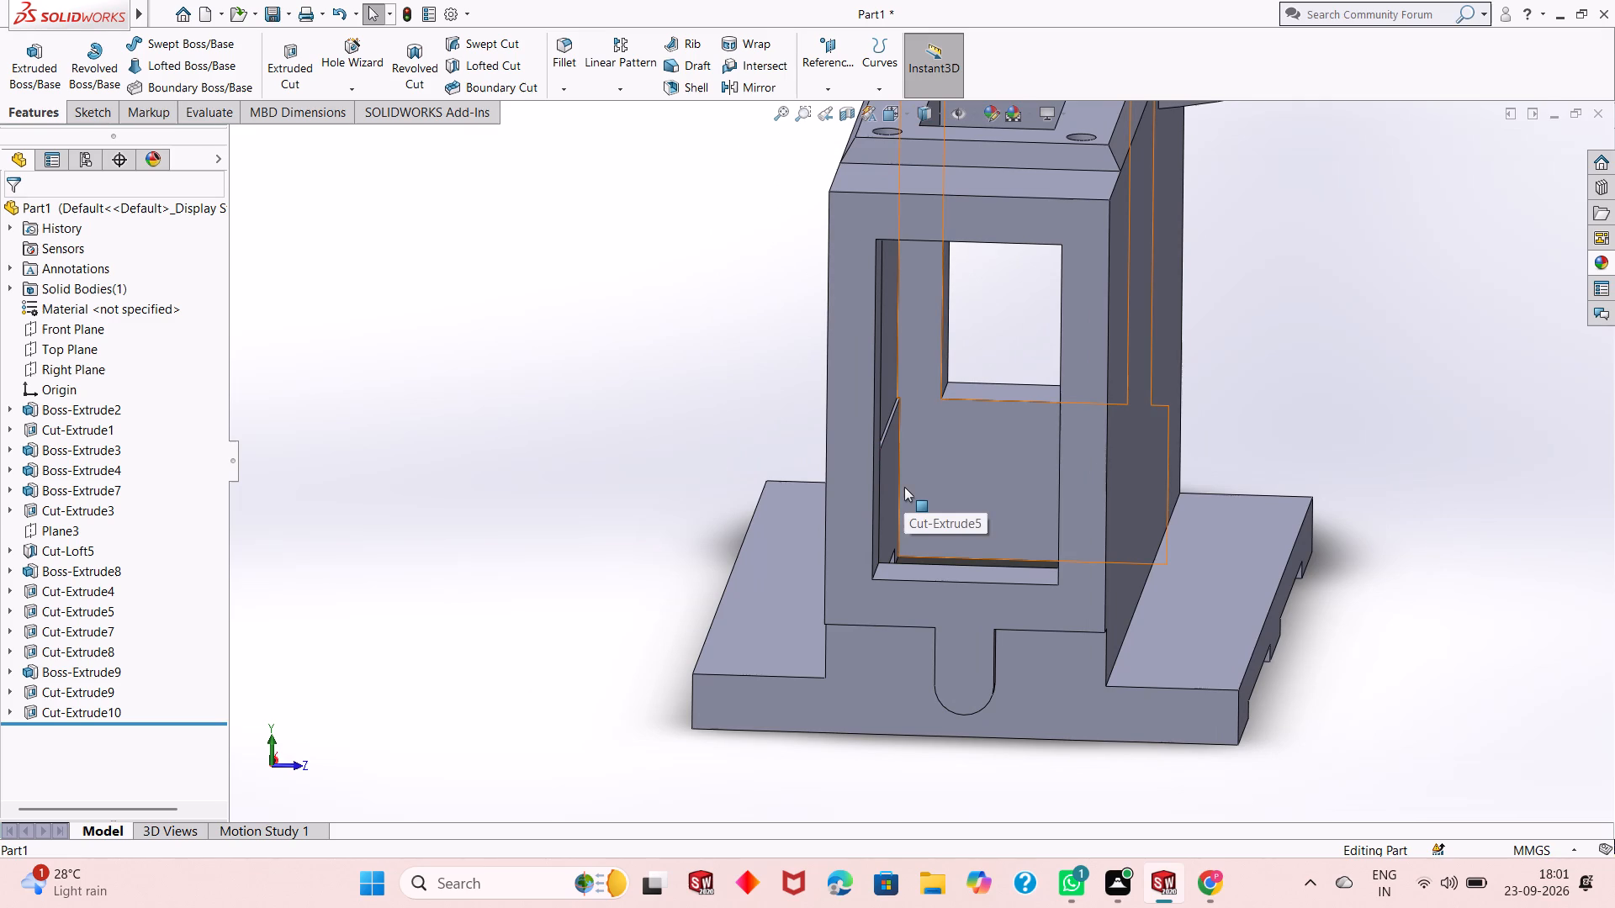
Examine the narrow ledge along the housing's inner side wall where the Cut-Extrude5 recess meets the lower cavity.
scroll(971, 464, "down", 2)
scroll(887, 440, "down", 1)
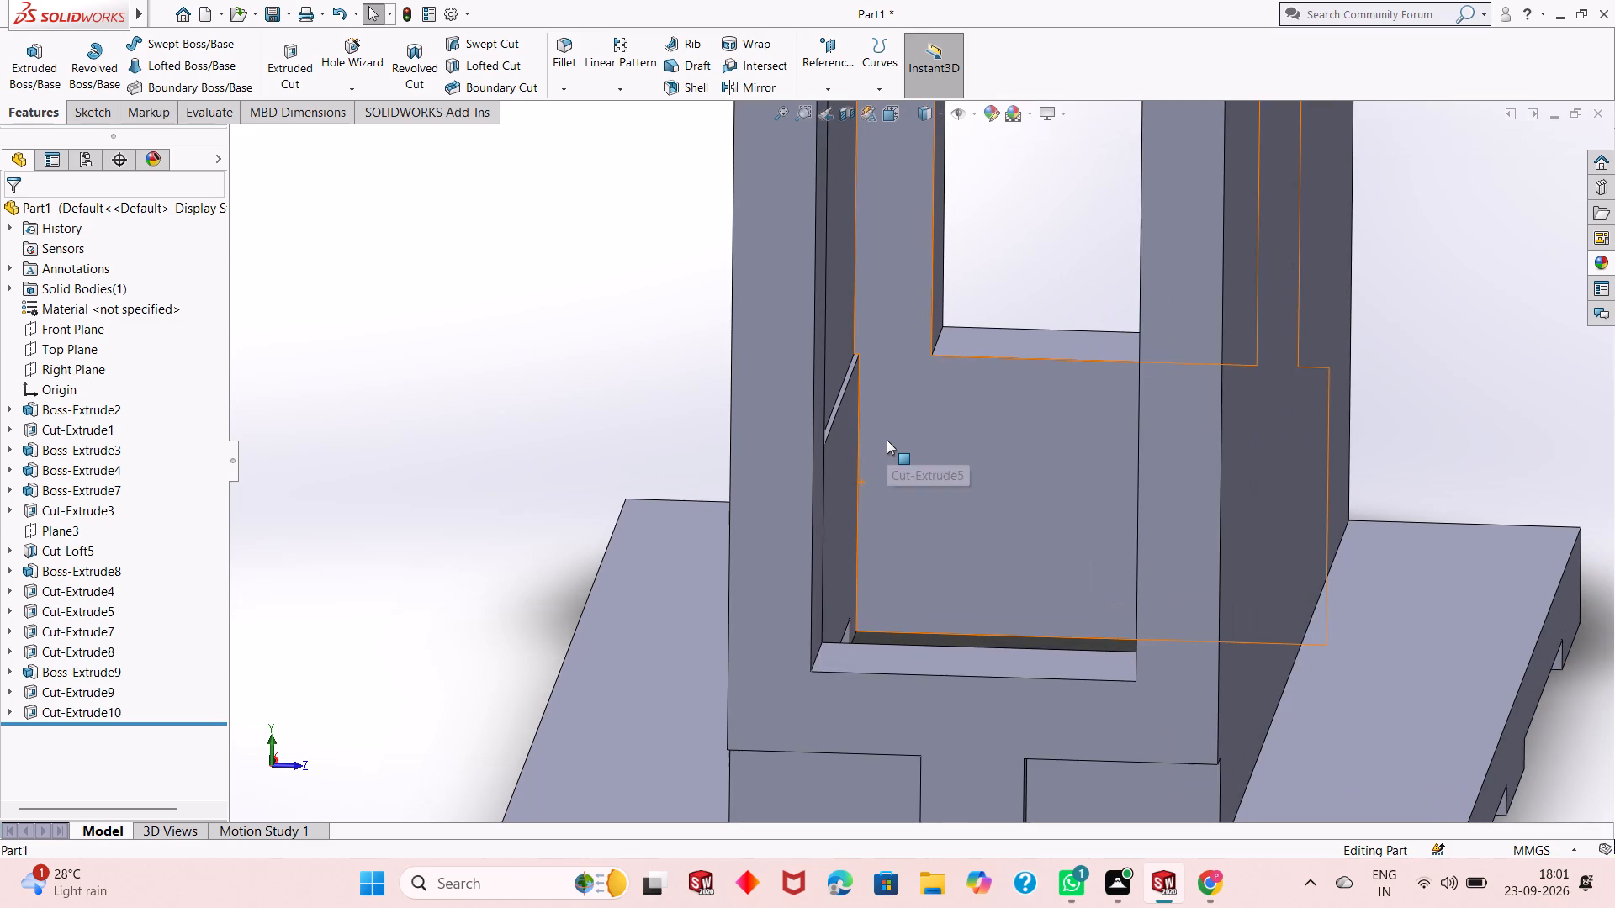
middle_click_drag(969, 483, 967, 478)
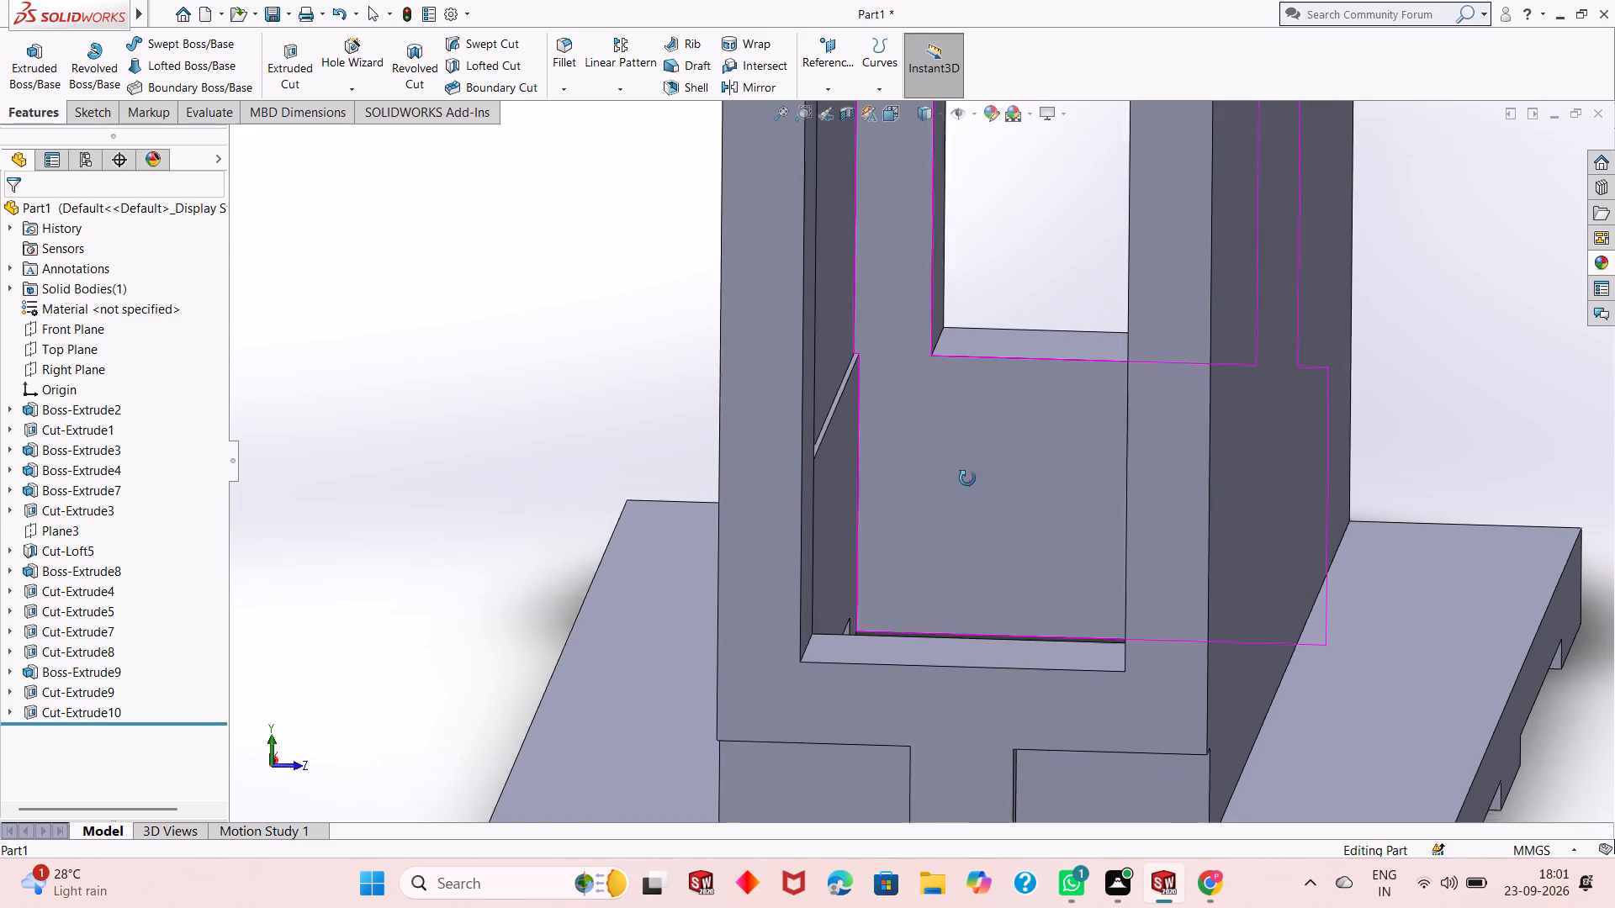
middle_click_drag(967, 478, 957, 525)
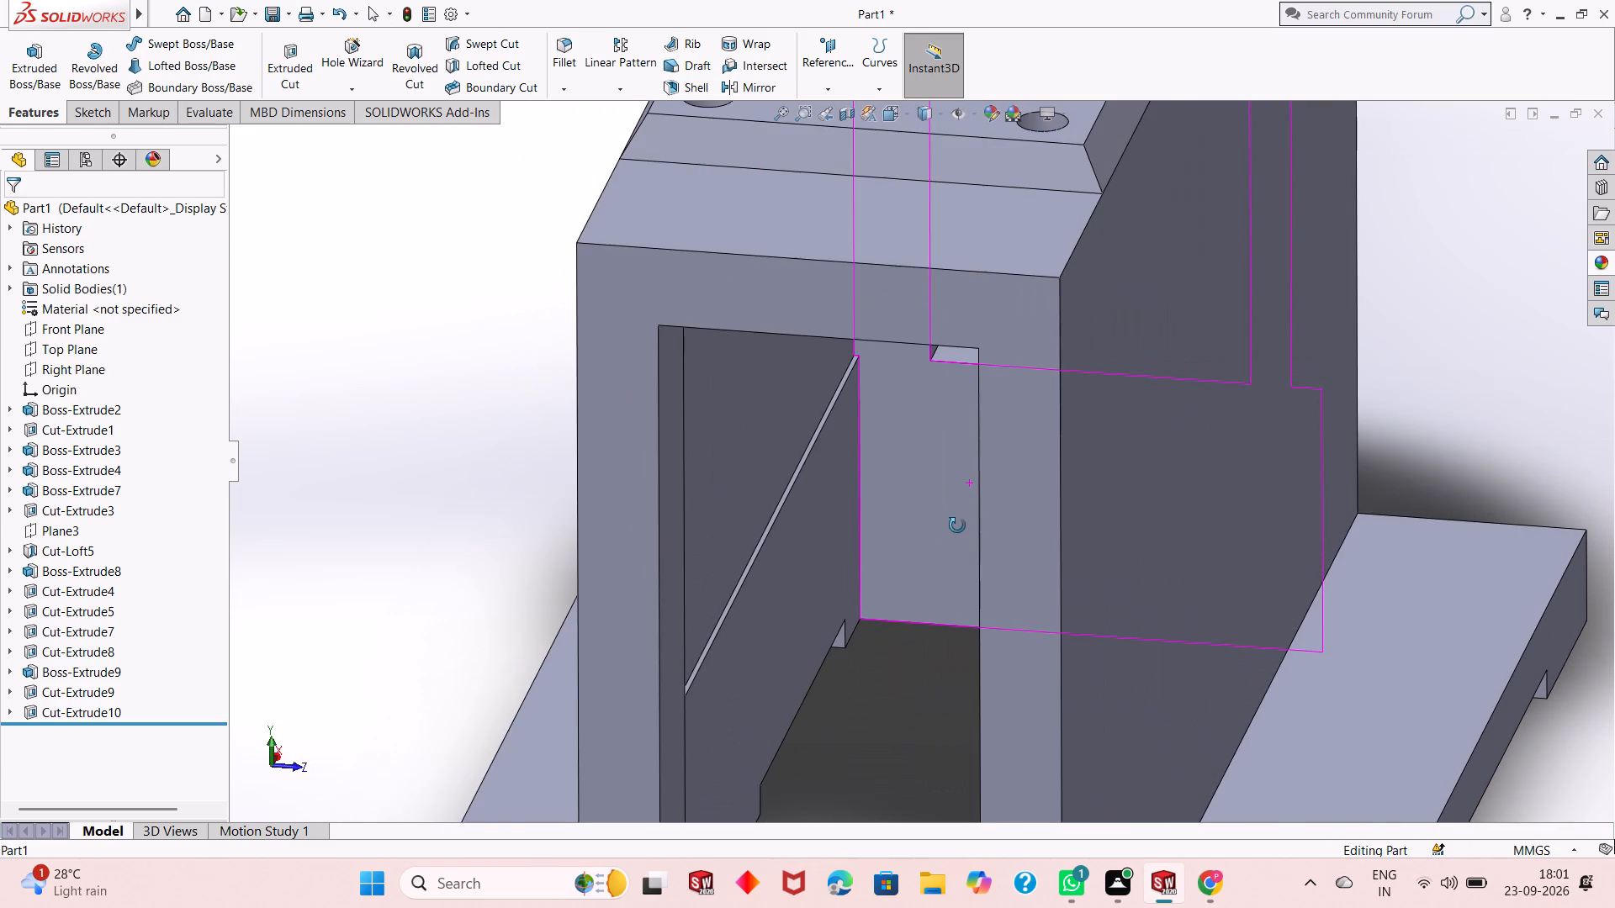
middle_click_drag(957, 525, 965, 458)
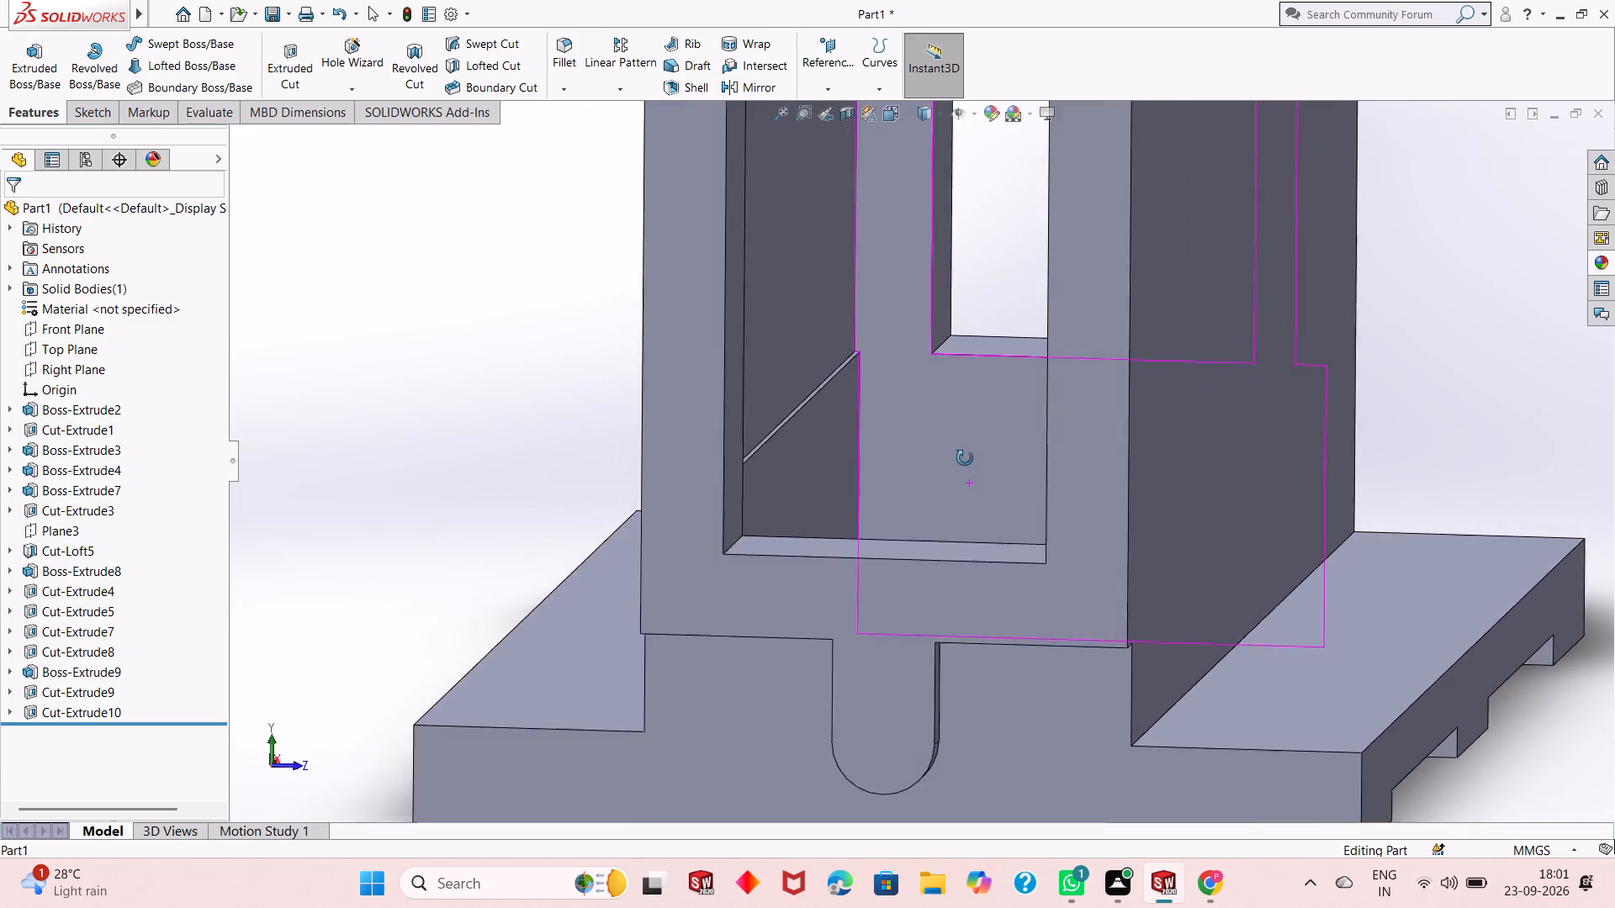
middle_click_drag(965, 458, 936, 461)
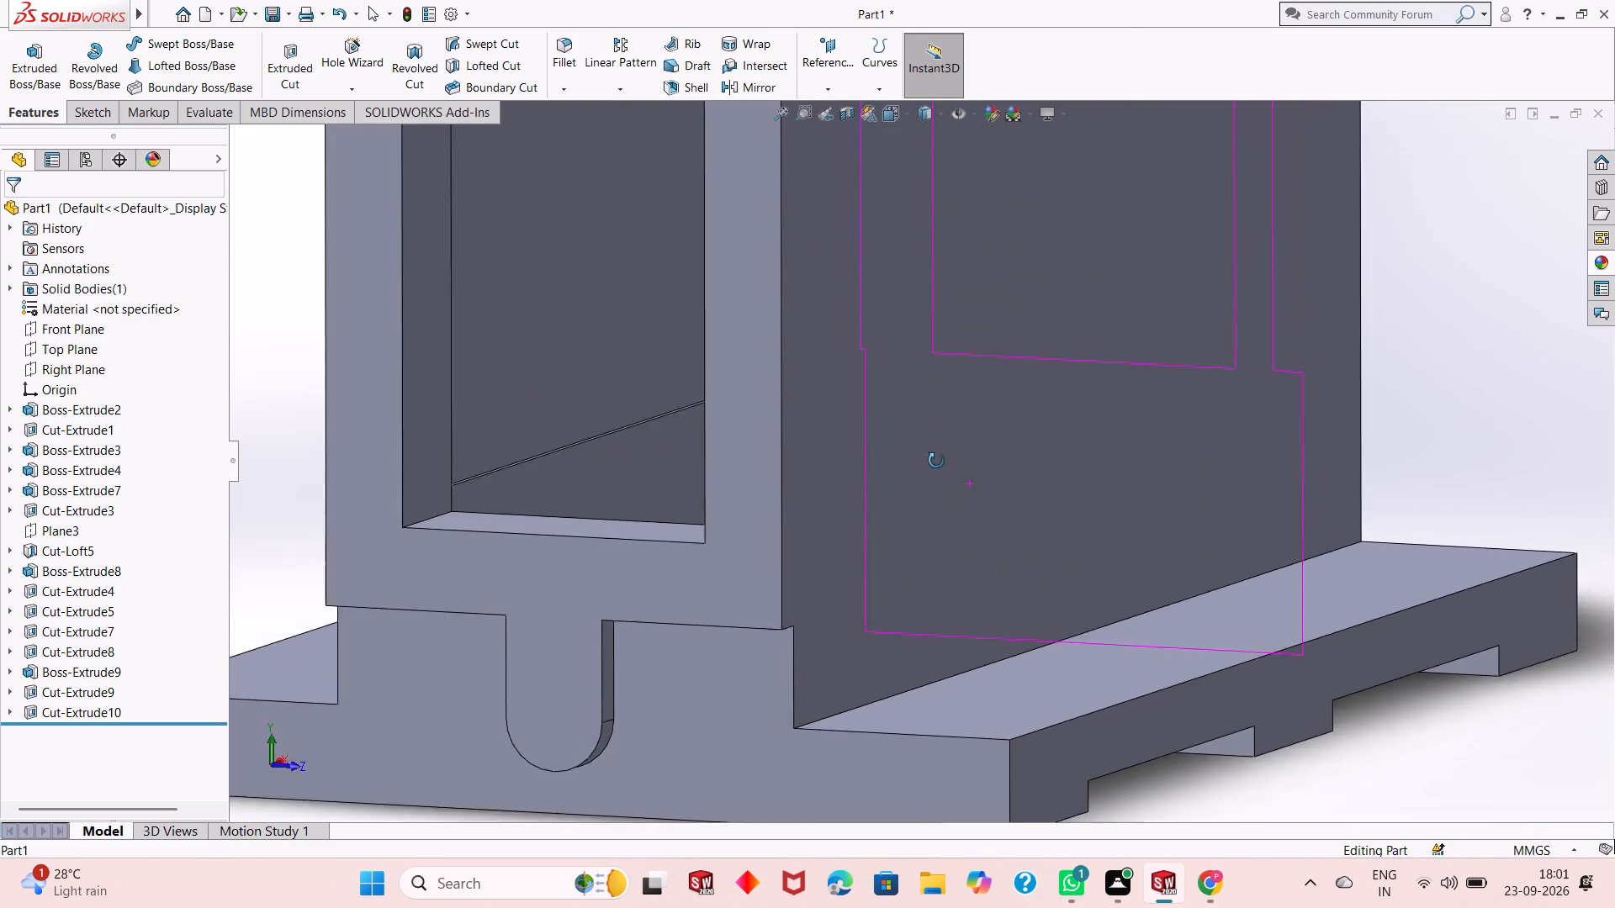
middle_click_drag(936, 461, 948, 532)
scroll(750, 601, "up", 2)
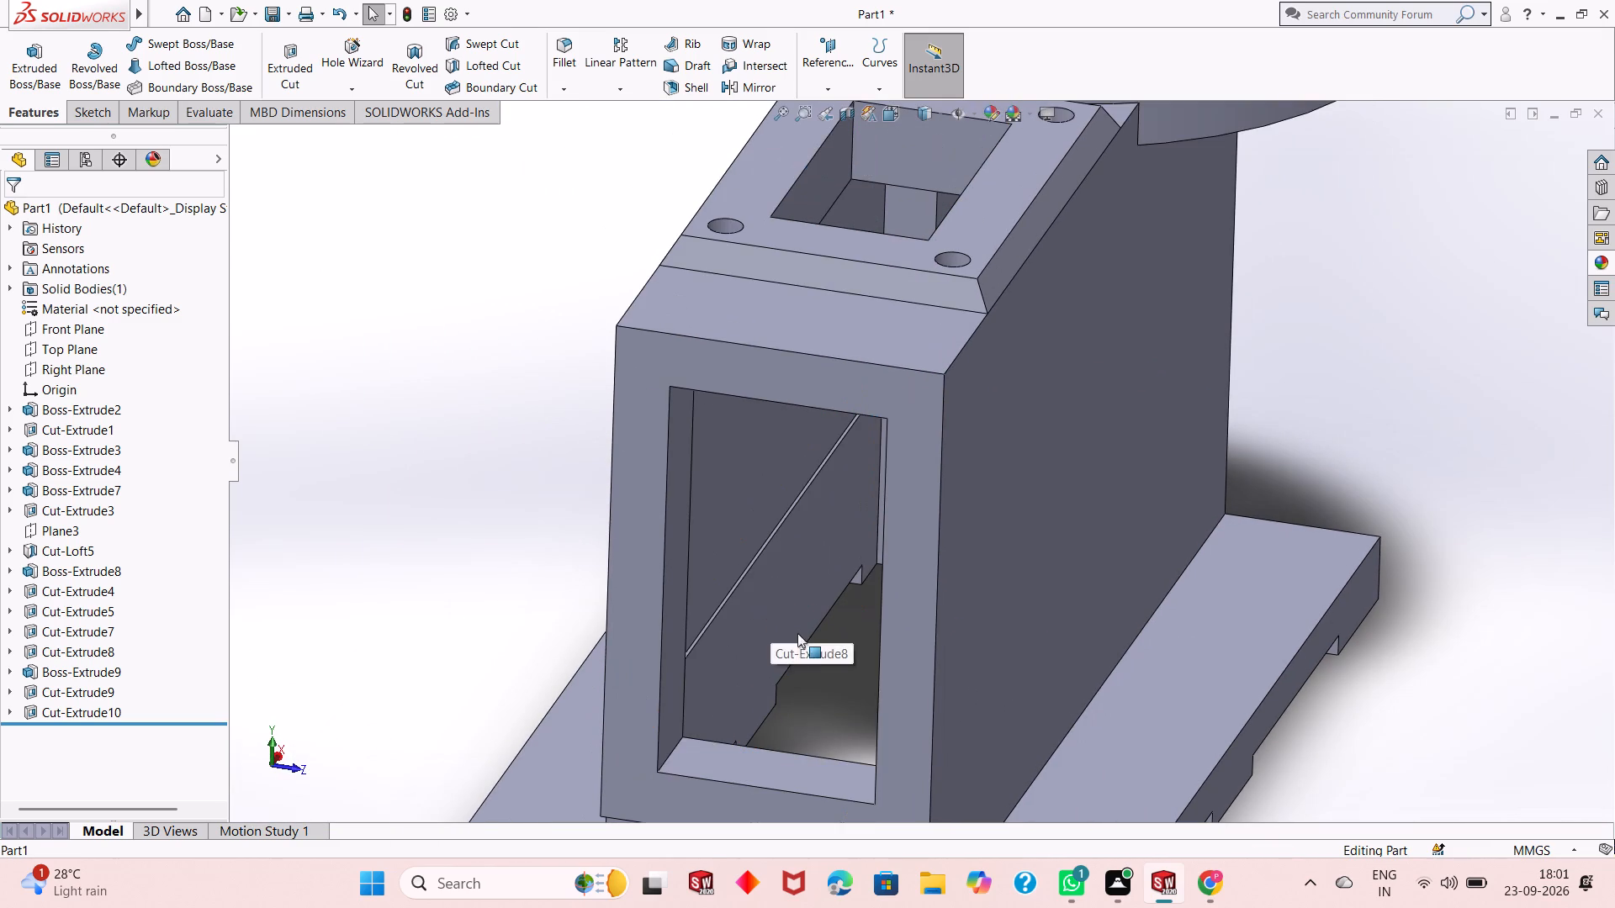
scroll(813, 701, "down", 3)
scroll(807, 699, "up", 2)
middle_click_drag(862, 544, 874, 531)
scroll(829, 375, "down", 5)
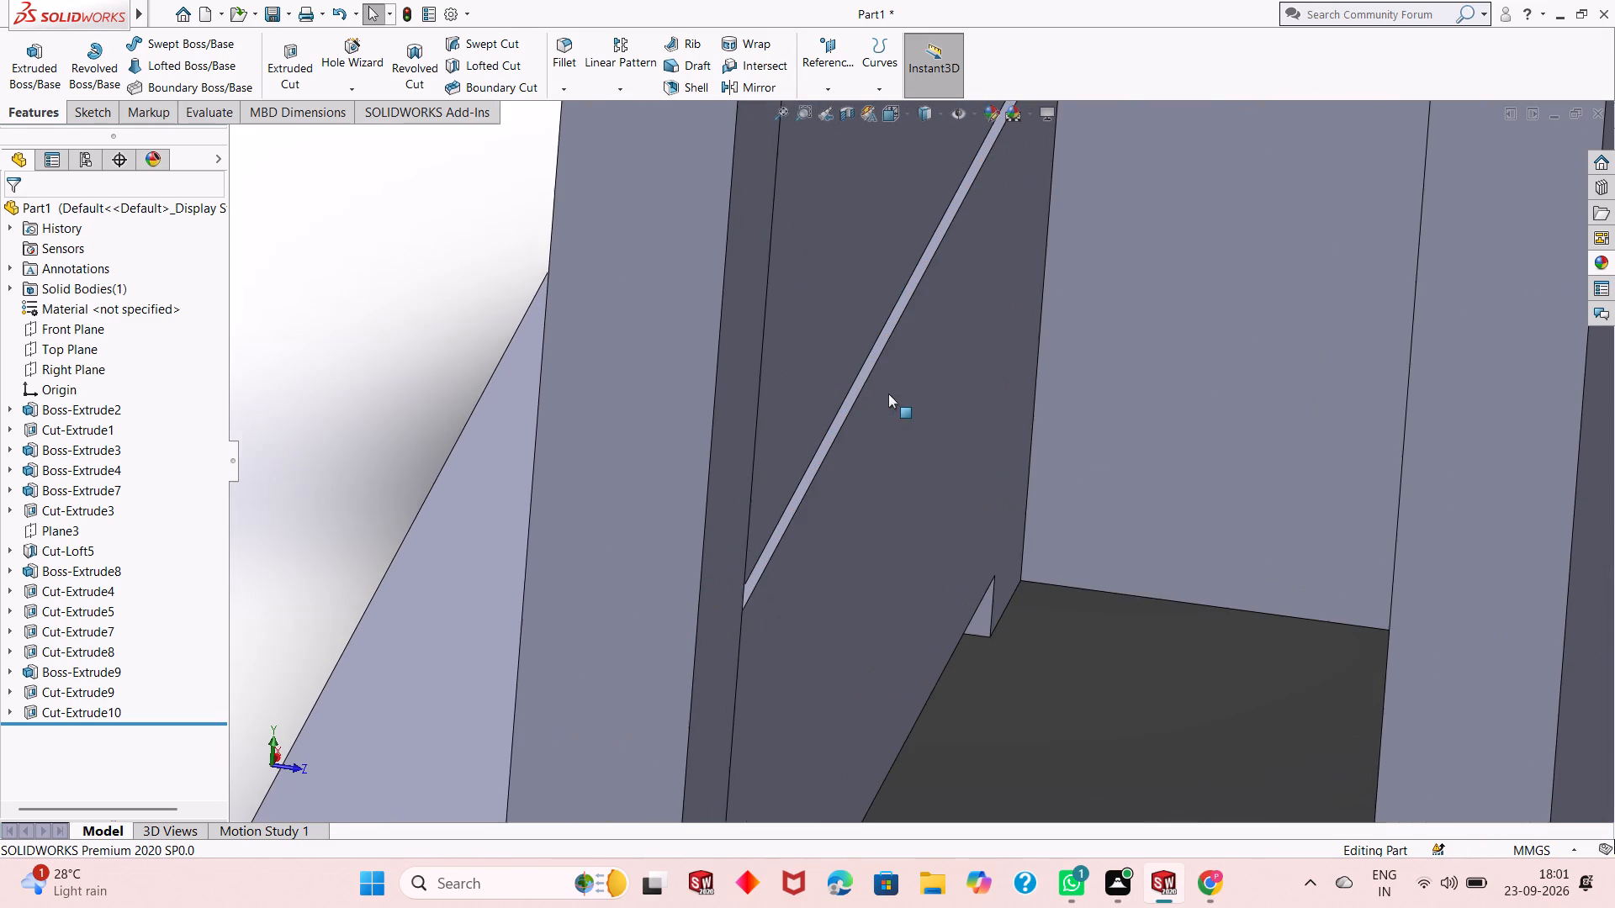
scroll(890, 319, "down", 1)
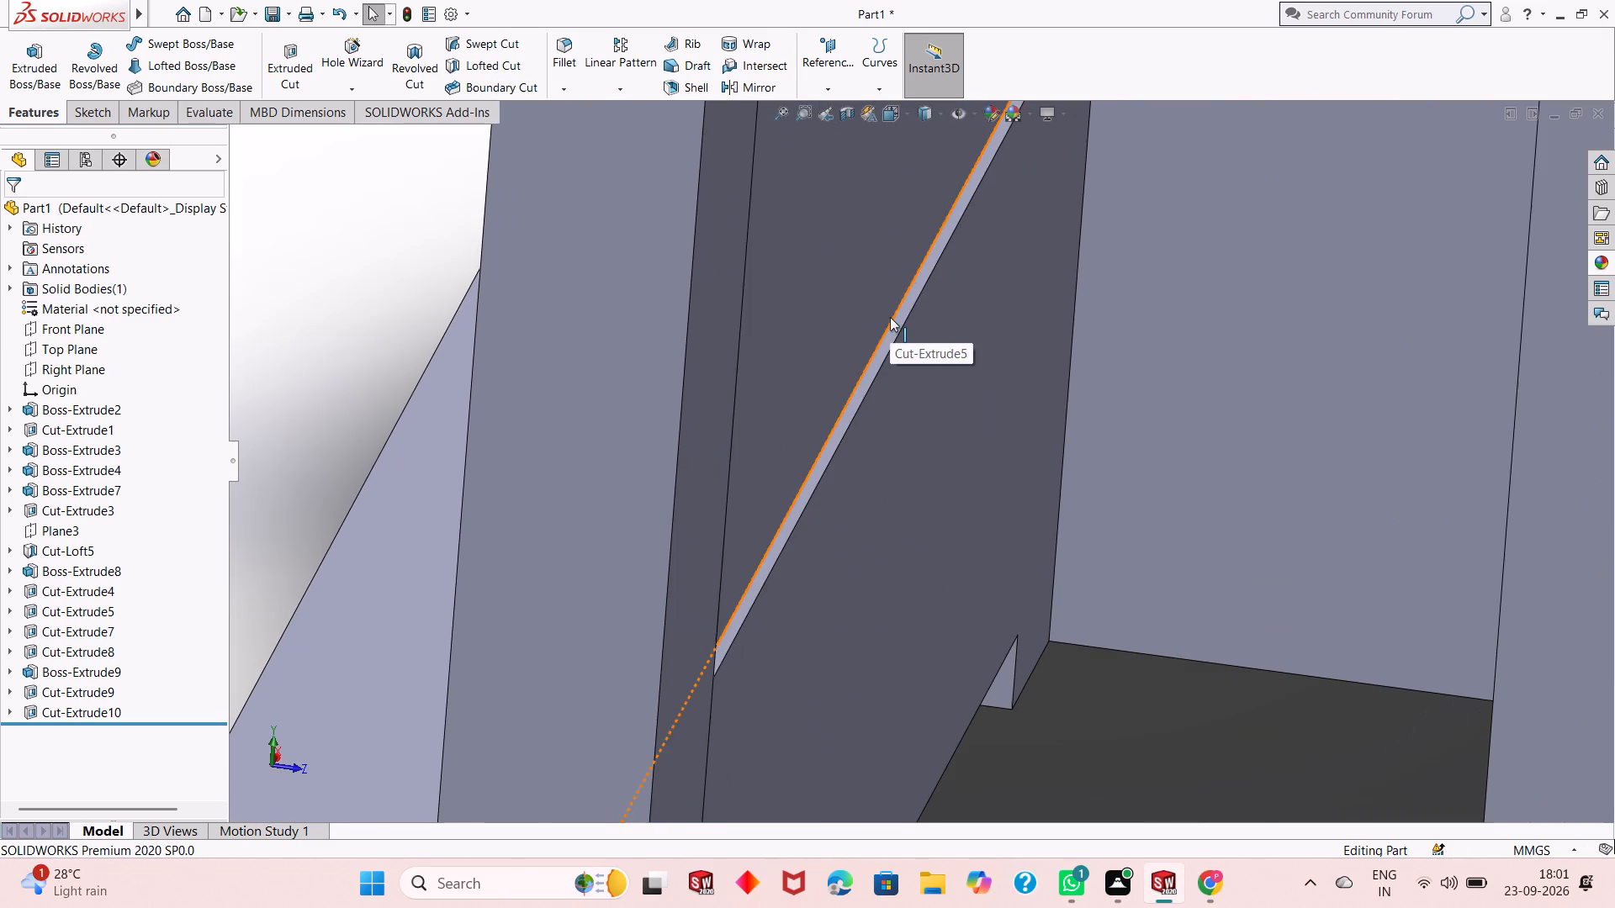
scroll(876, 452, "up", 7)
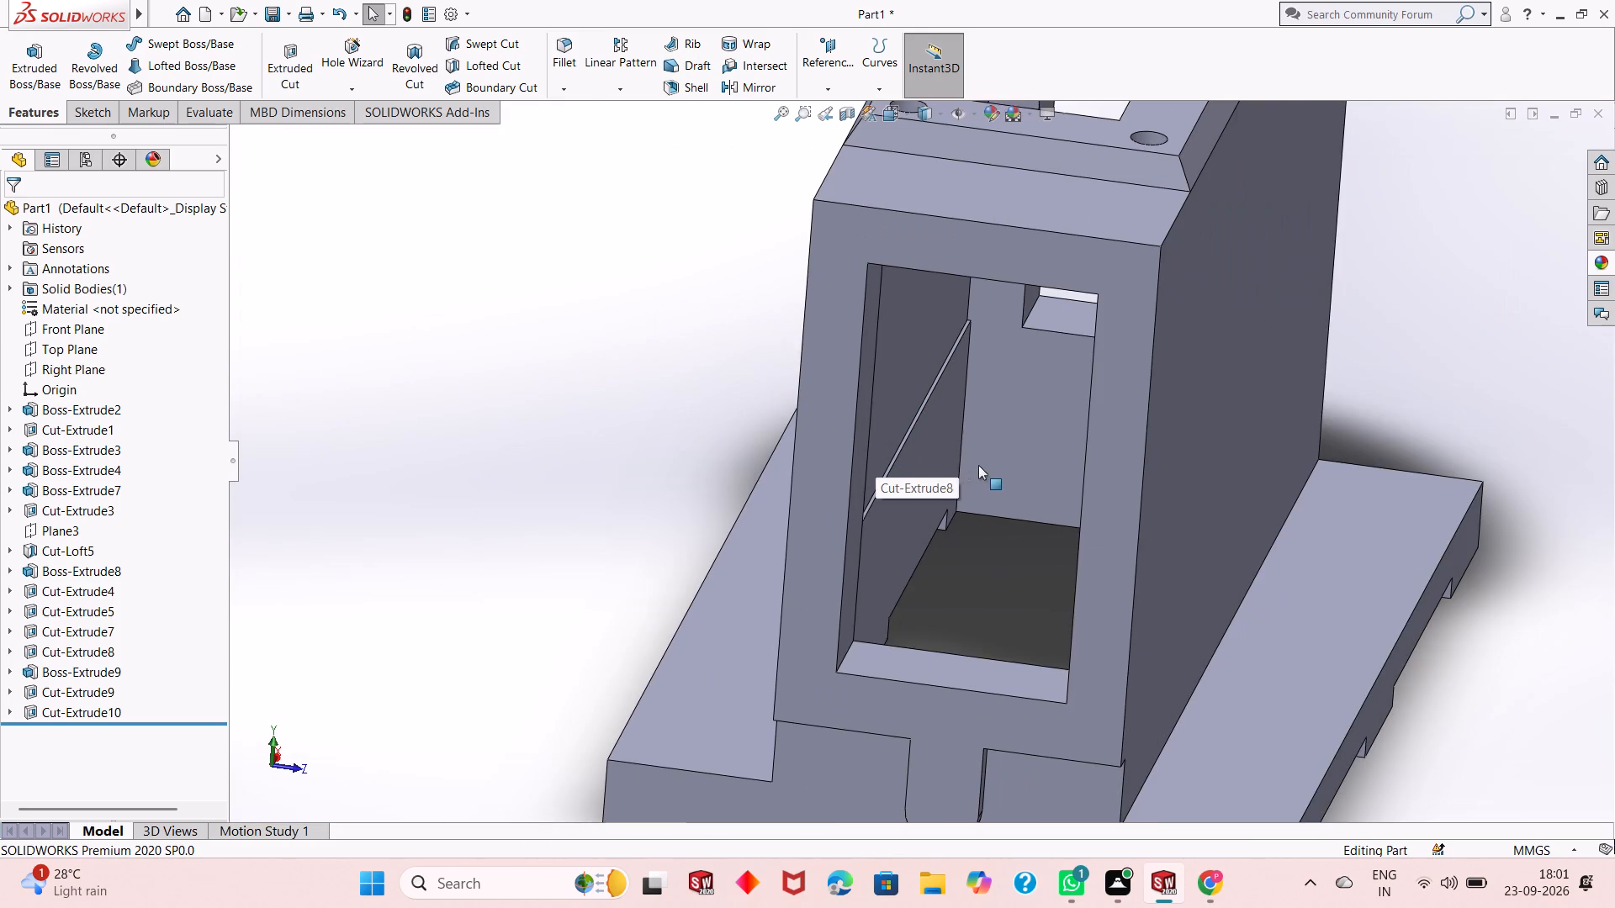
scroll(972, 307, "down", 3)
scroll(992, 384, "down", 2)
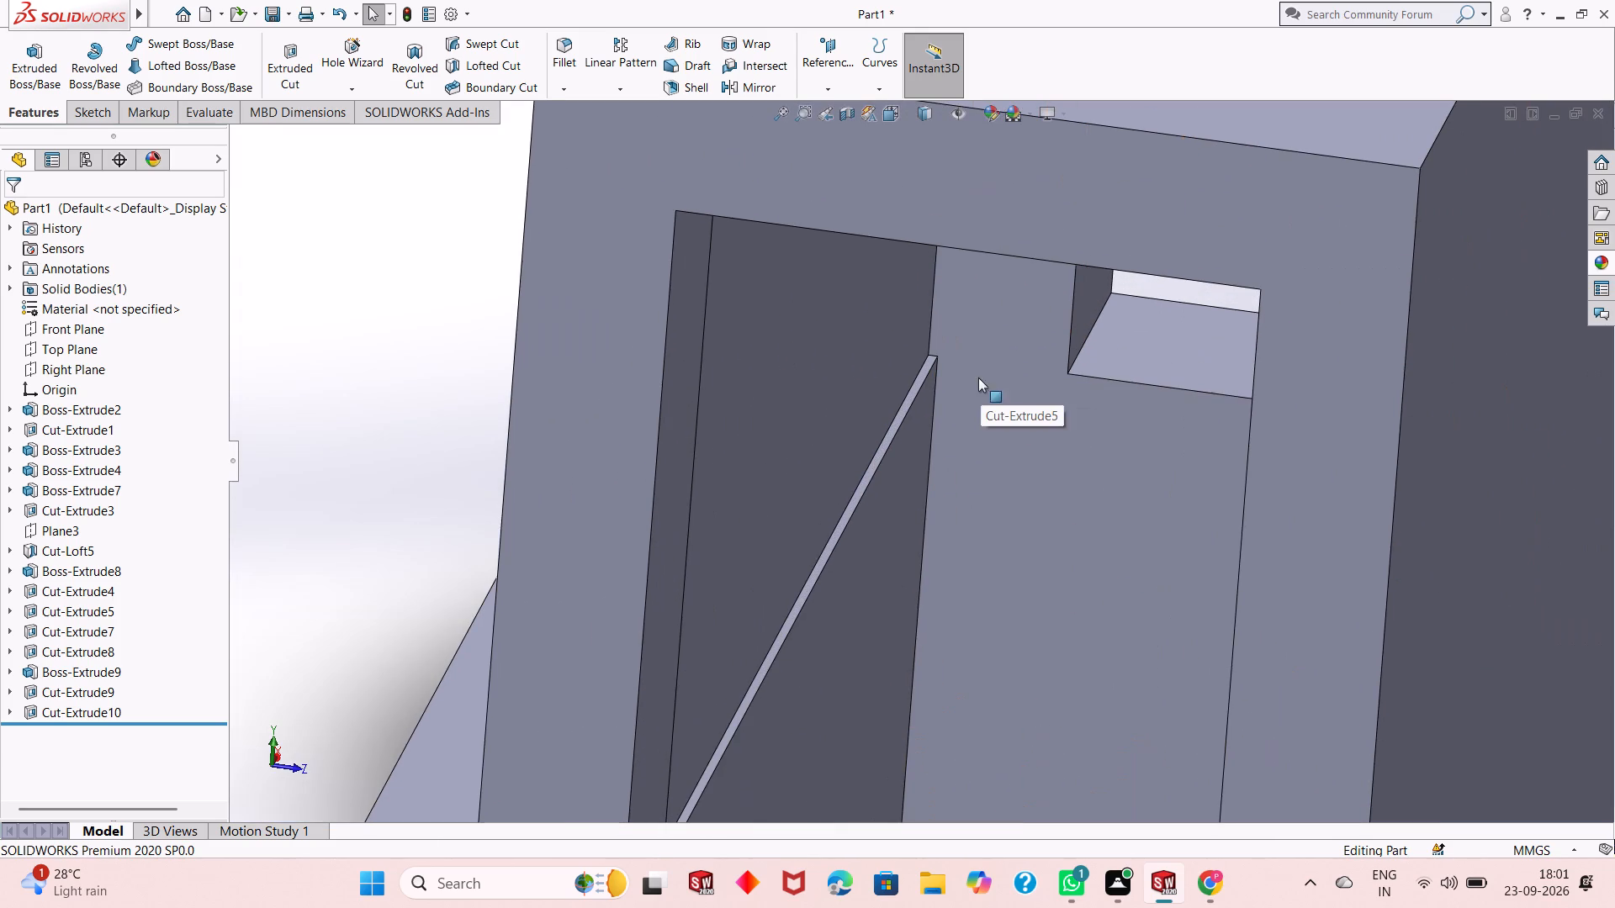
scroll(950, 352, "down", 3)
scroll(839, 377, "down", 2)
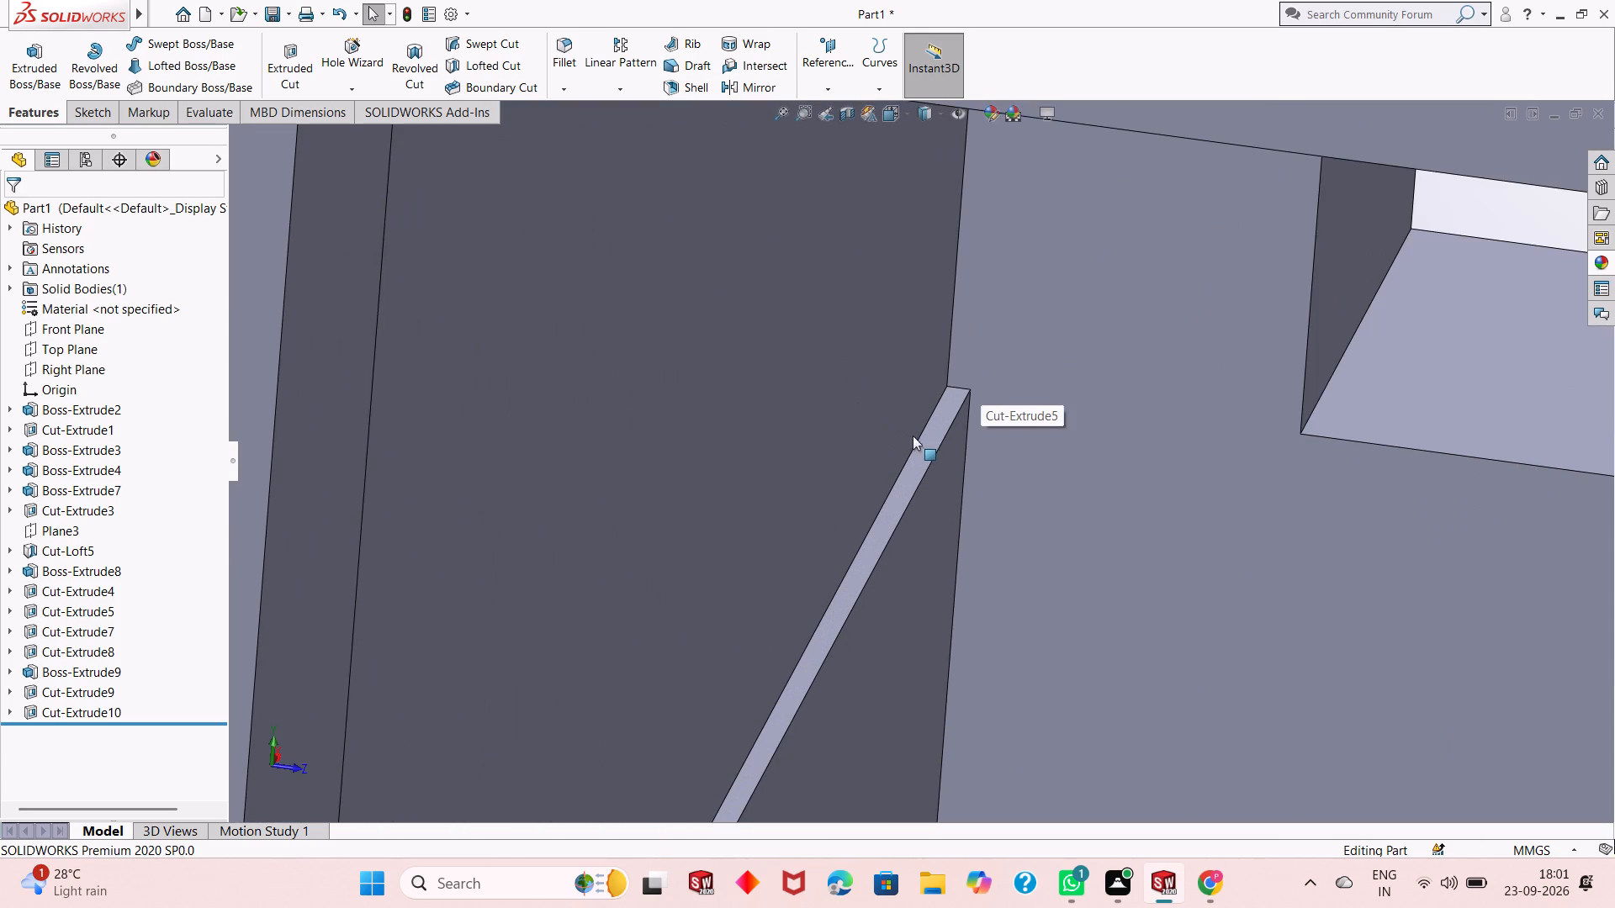
scroll(936, 437, "up", 11)
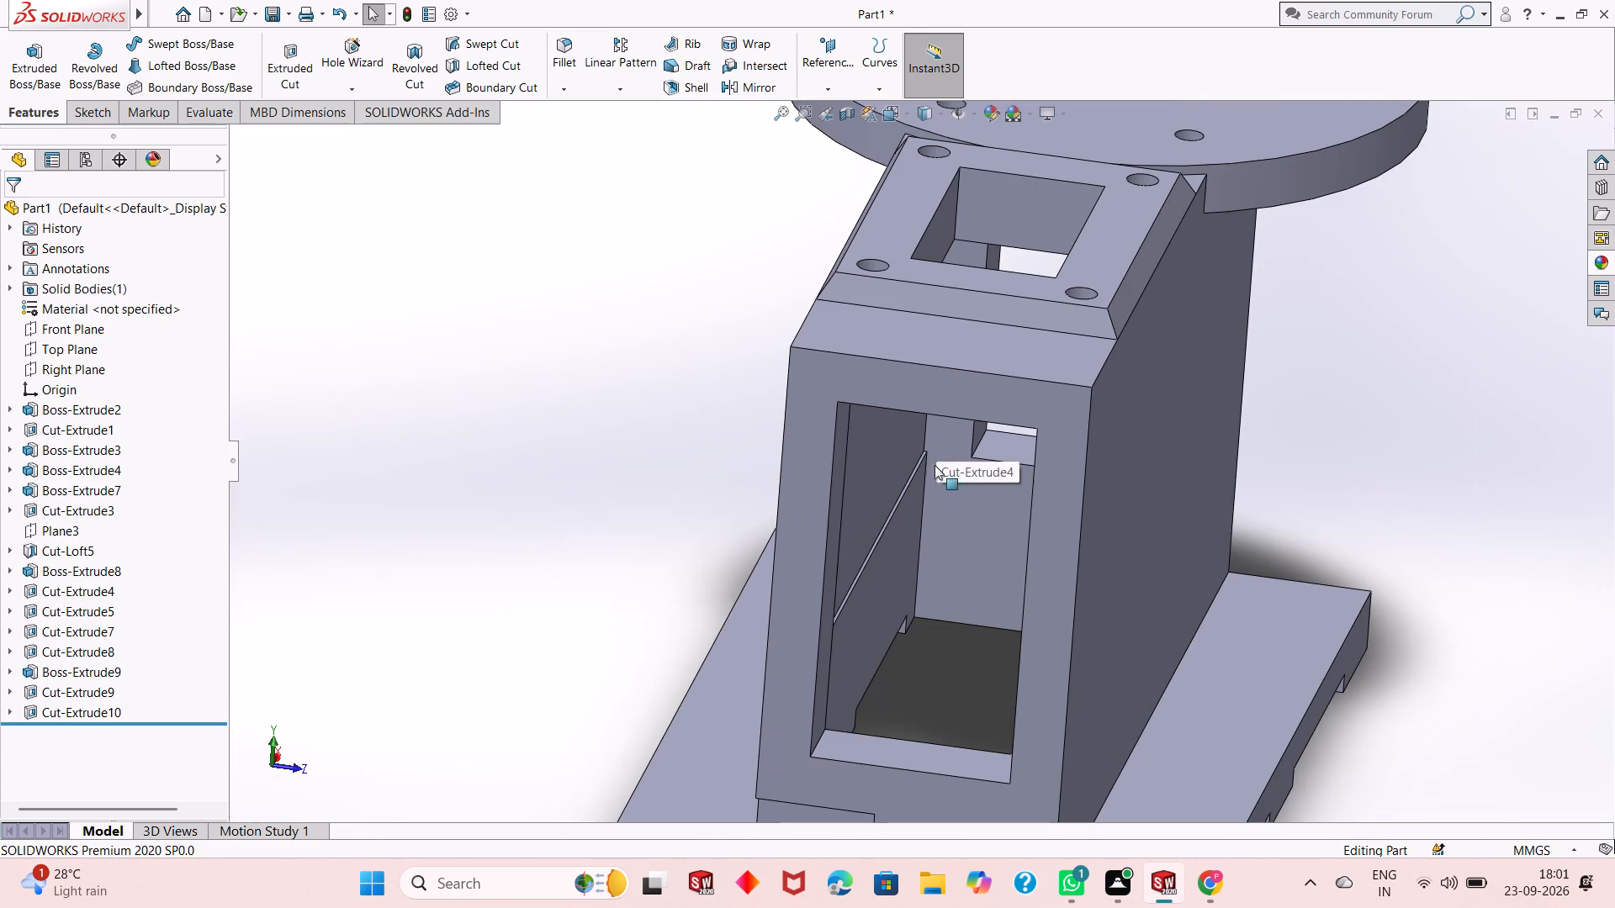
middle_click_drag(873, 608, 873, 601)
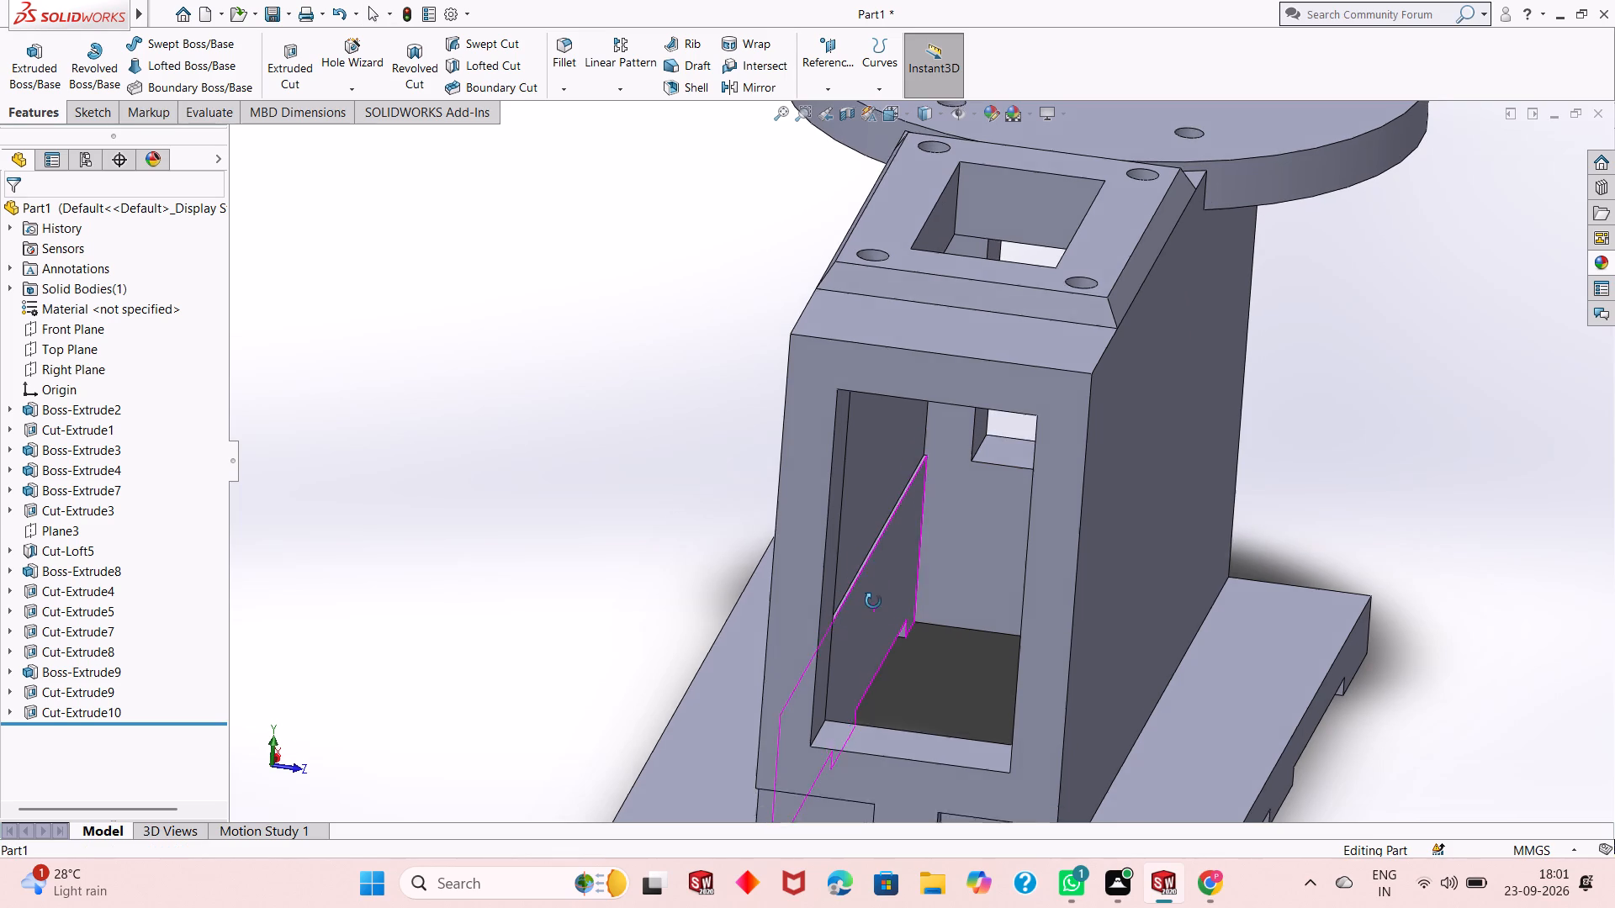
middle_click_drag(873, 601, 873, 569)
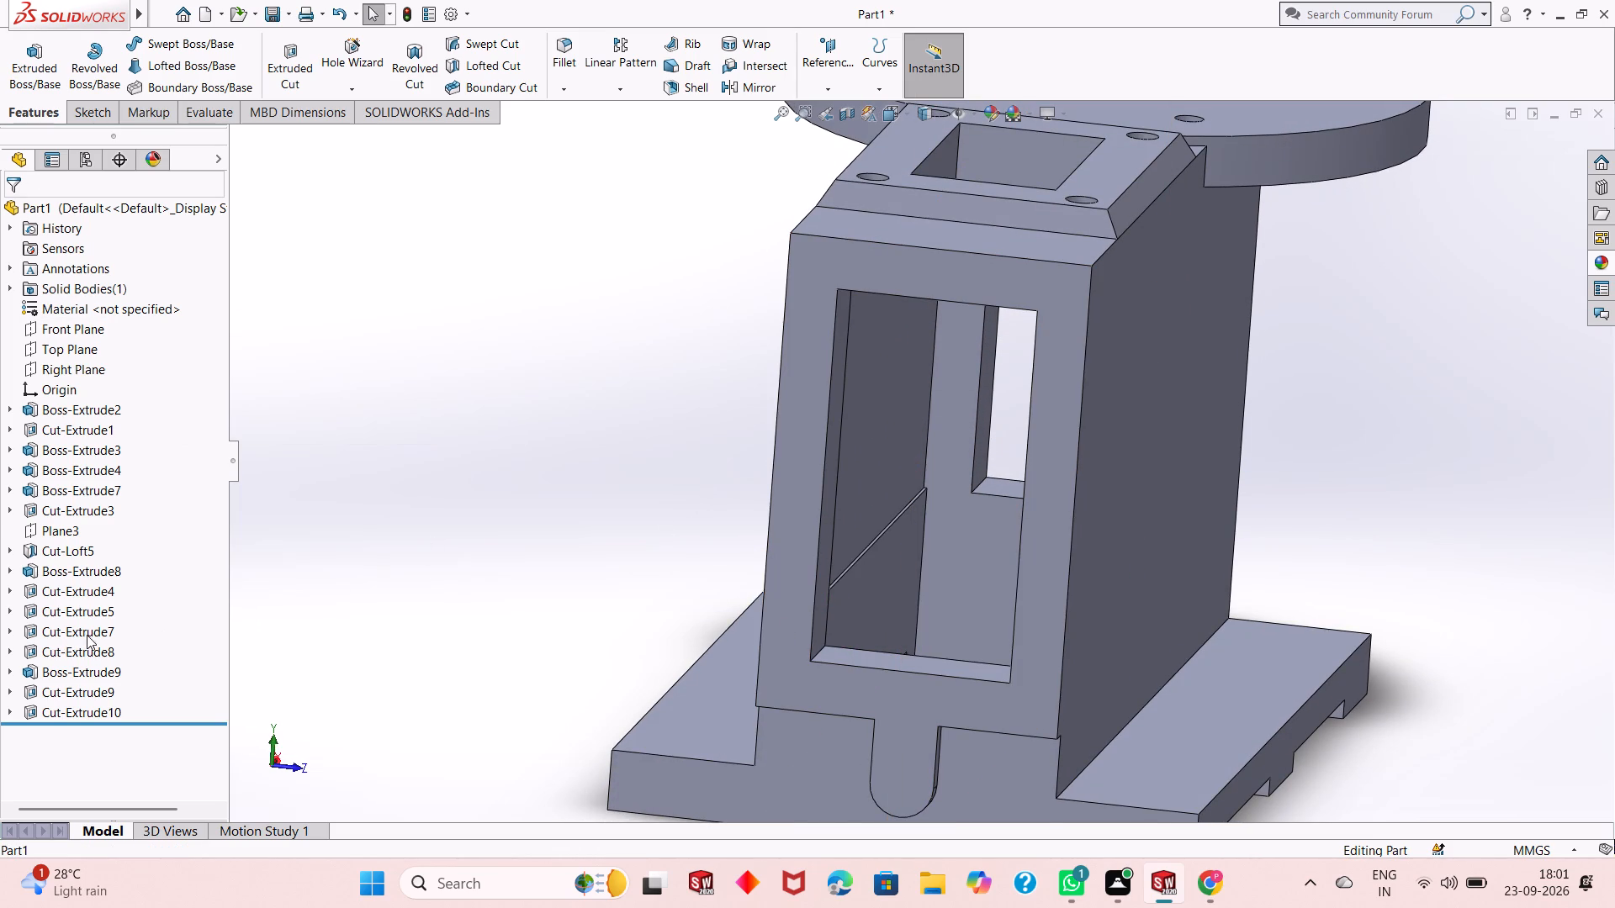
Reopen Cut-Extrude5, review its cut preview in the side wall, and accept it with the same settings.
left_click(93, 613)
left_click(106, 565)
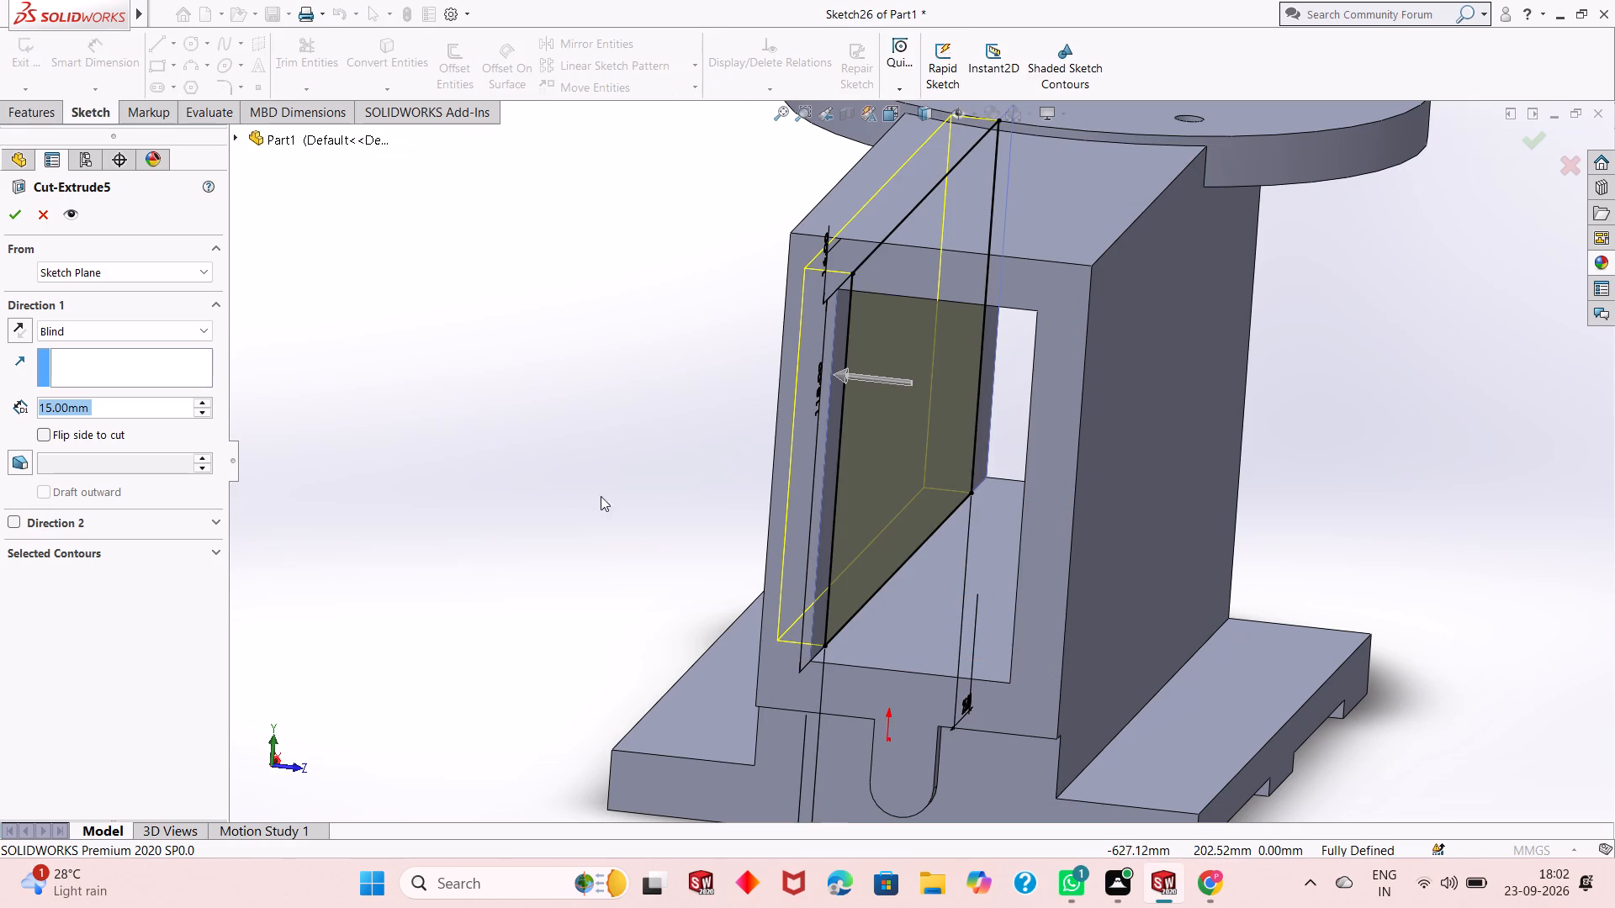
middle_click_drag(756, 531, 767, 522)
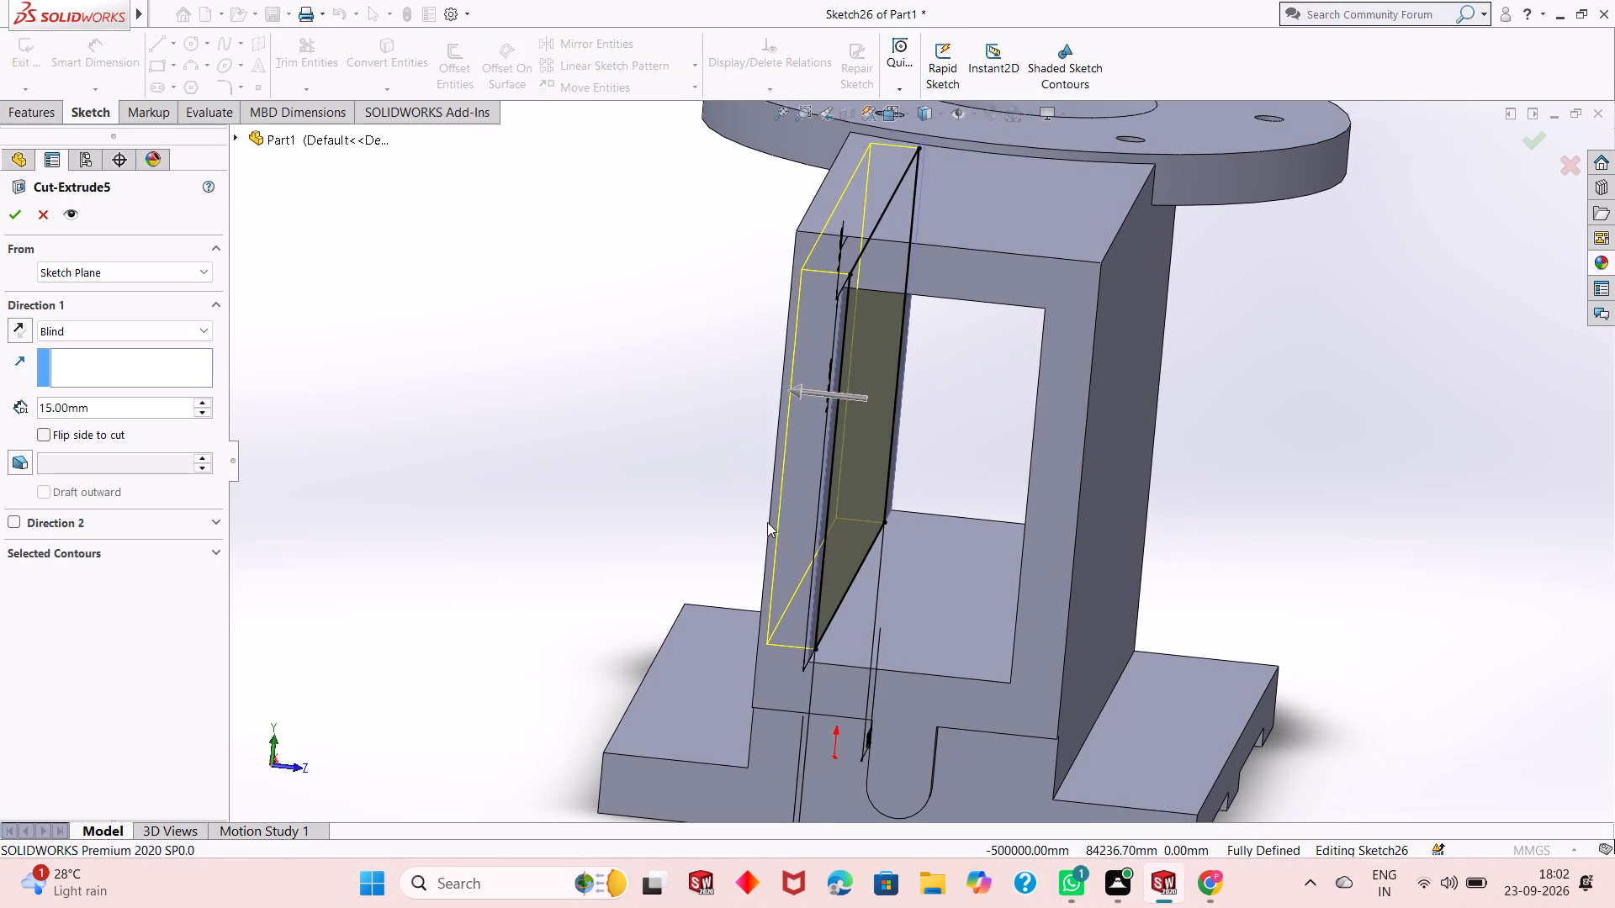
left_click(15, 216)
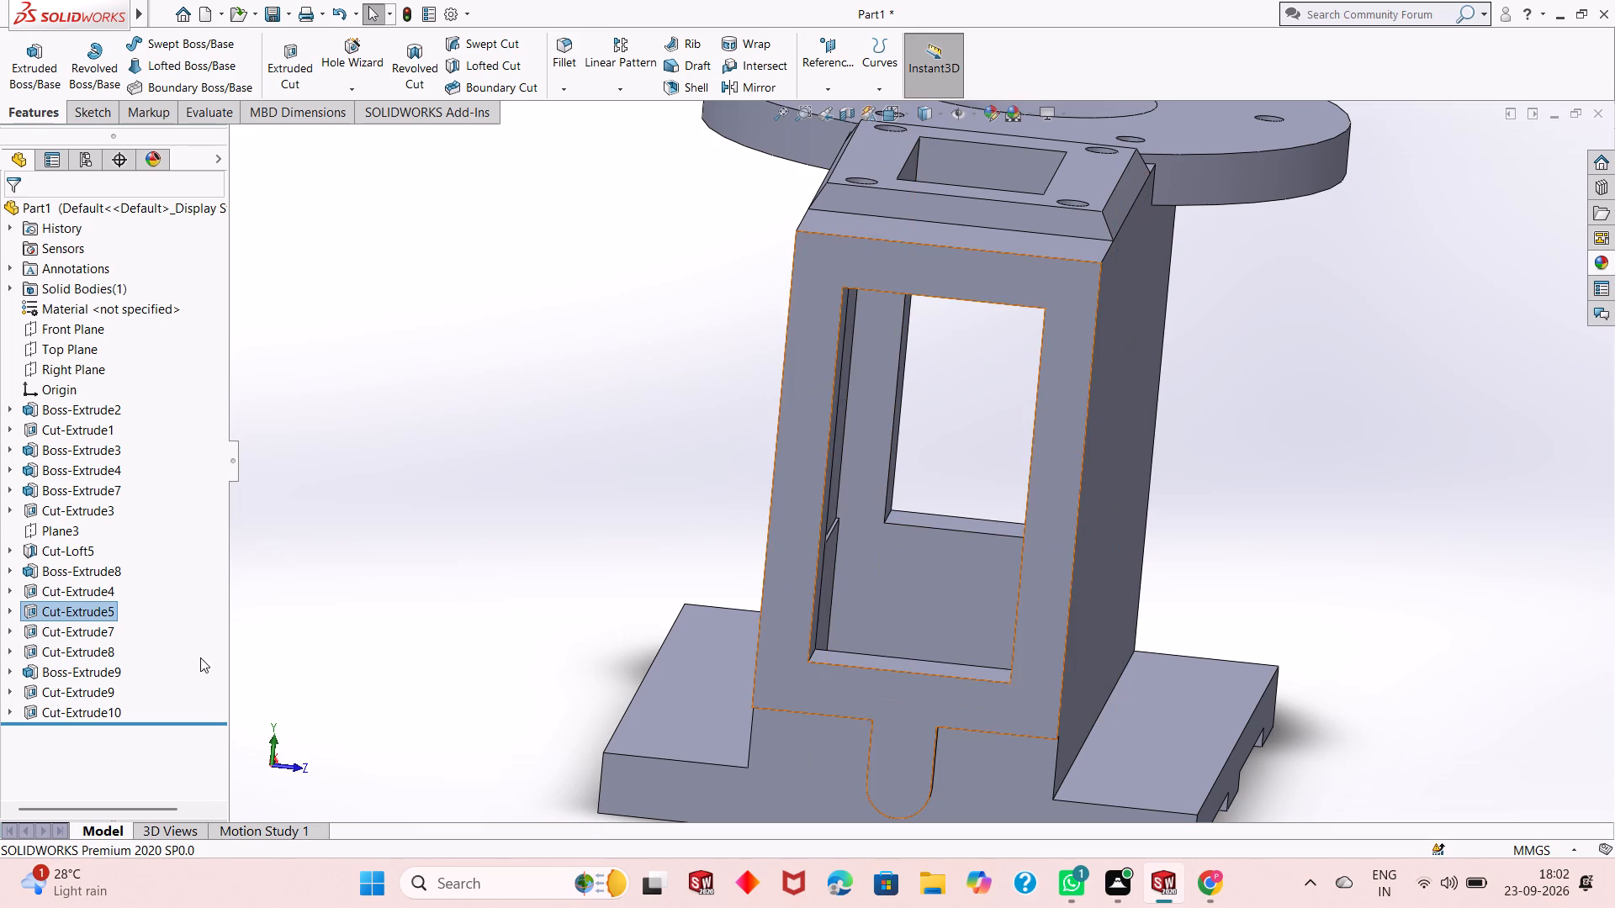
Edit Cut-Extrude7, set its blind depth to 15 mm, and apply the change to the housing's side-wall recess.
left_click(92, 633)
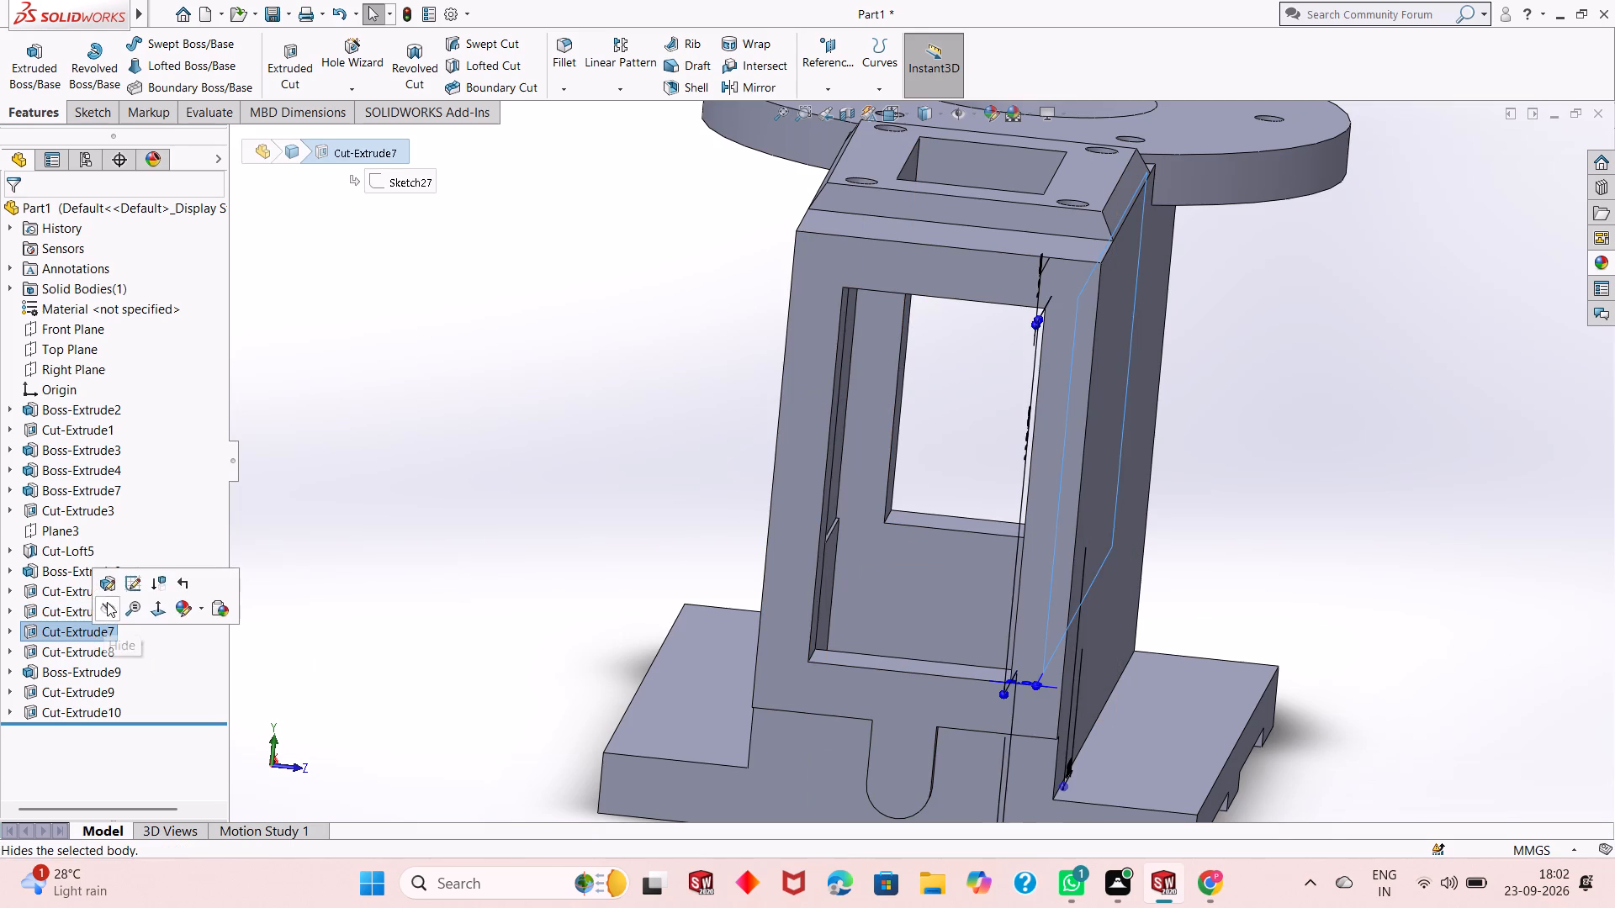
left_click(107, 588)
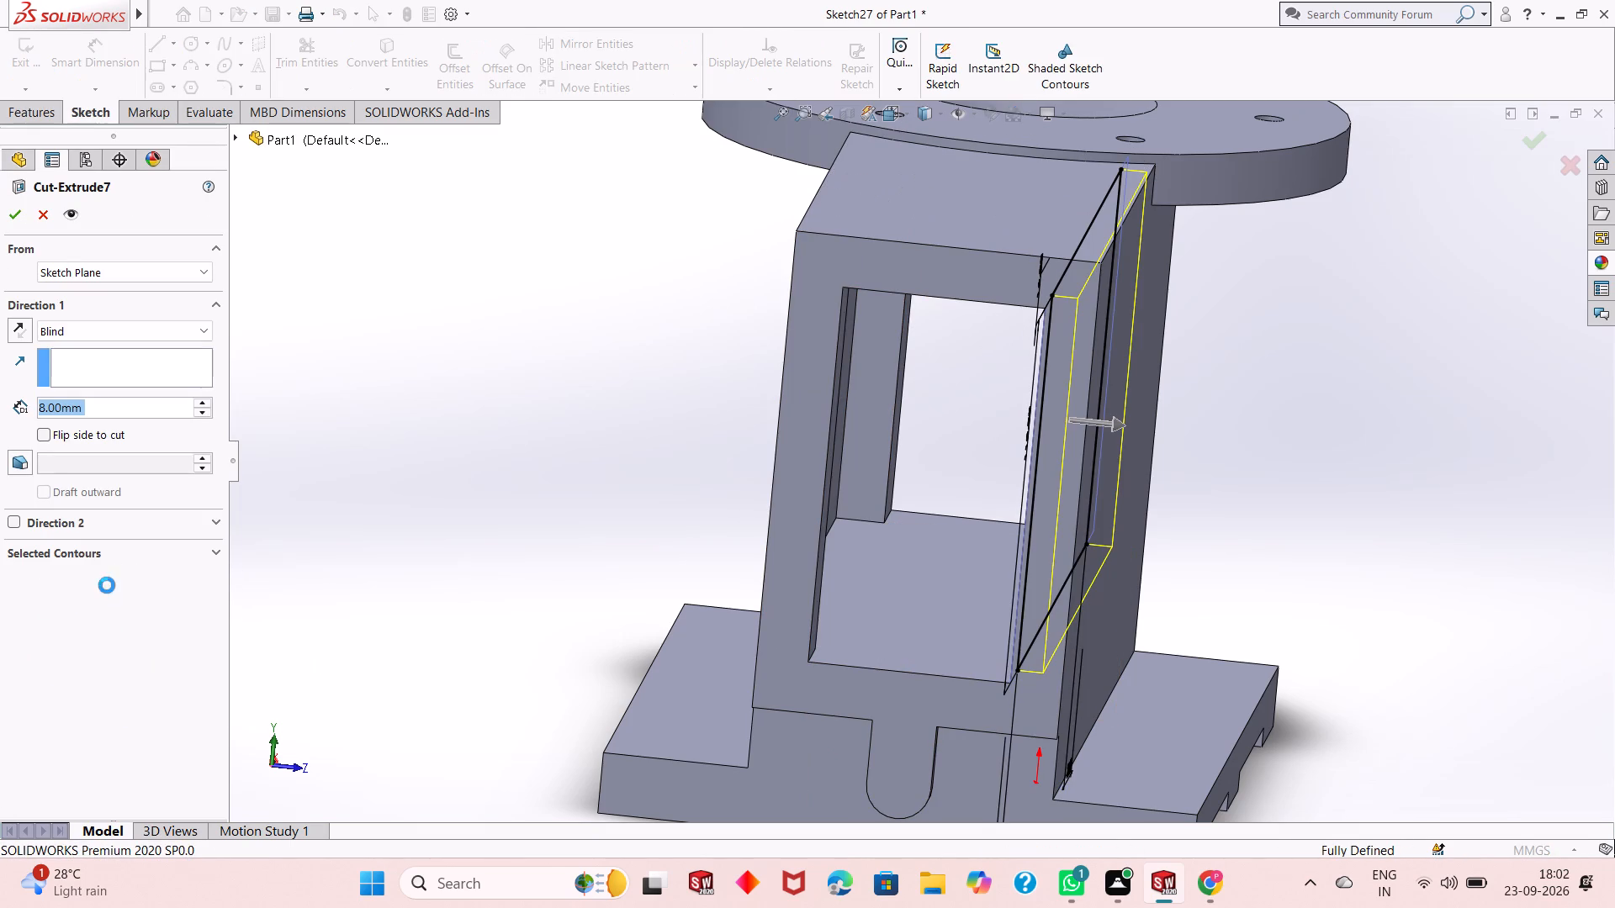
middle_click_drag(869, 616, 901, 604)
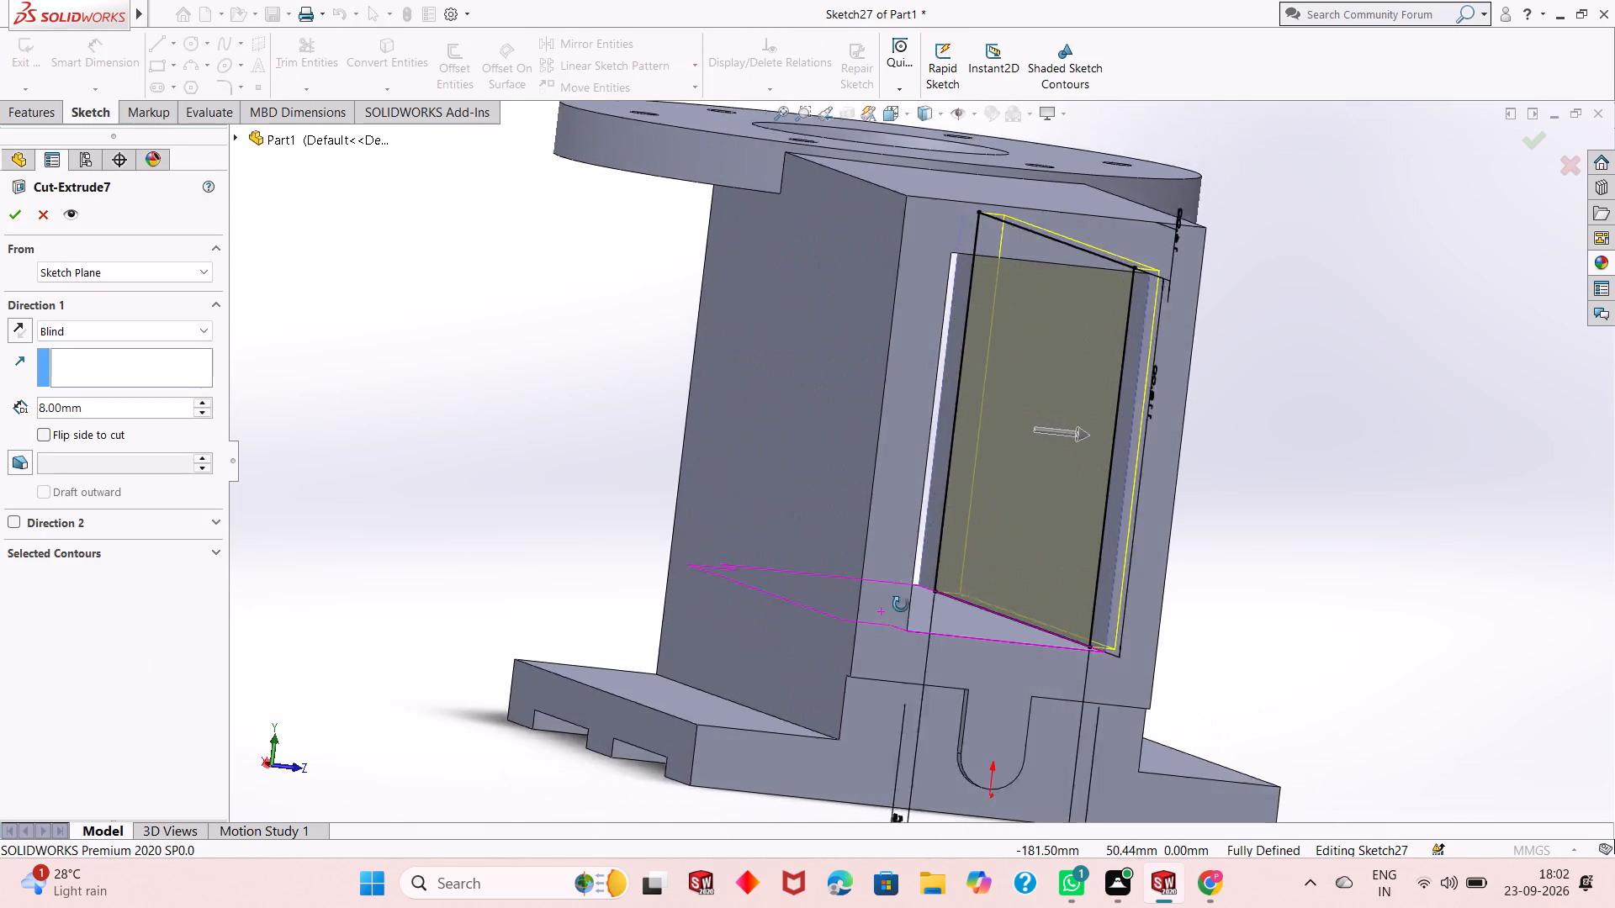
middle_click_drag(901, 604, 902, 631)
double_click(86, 408)
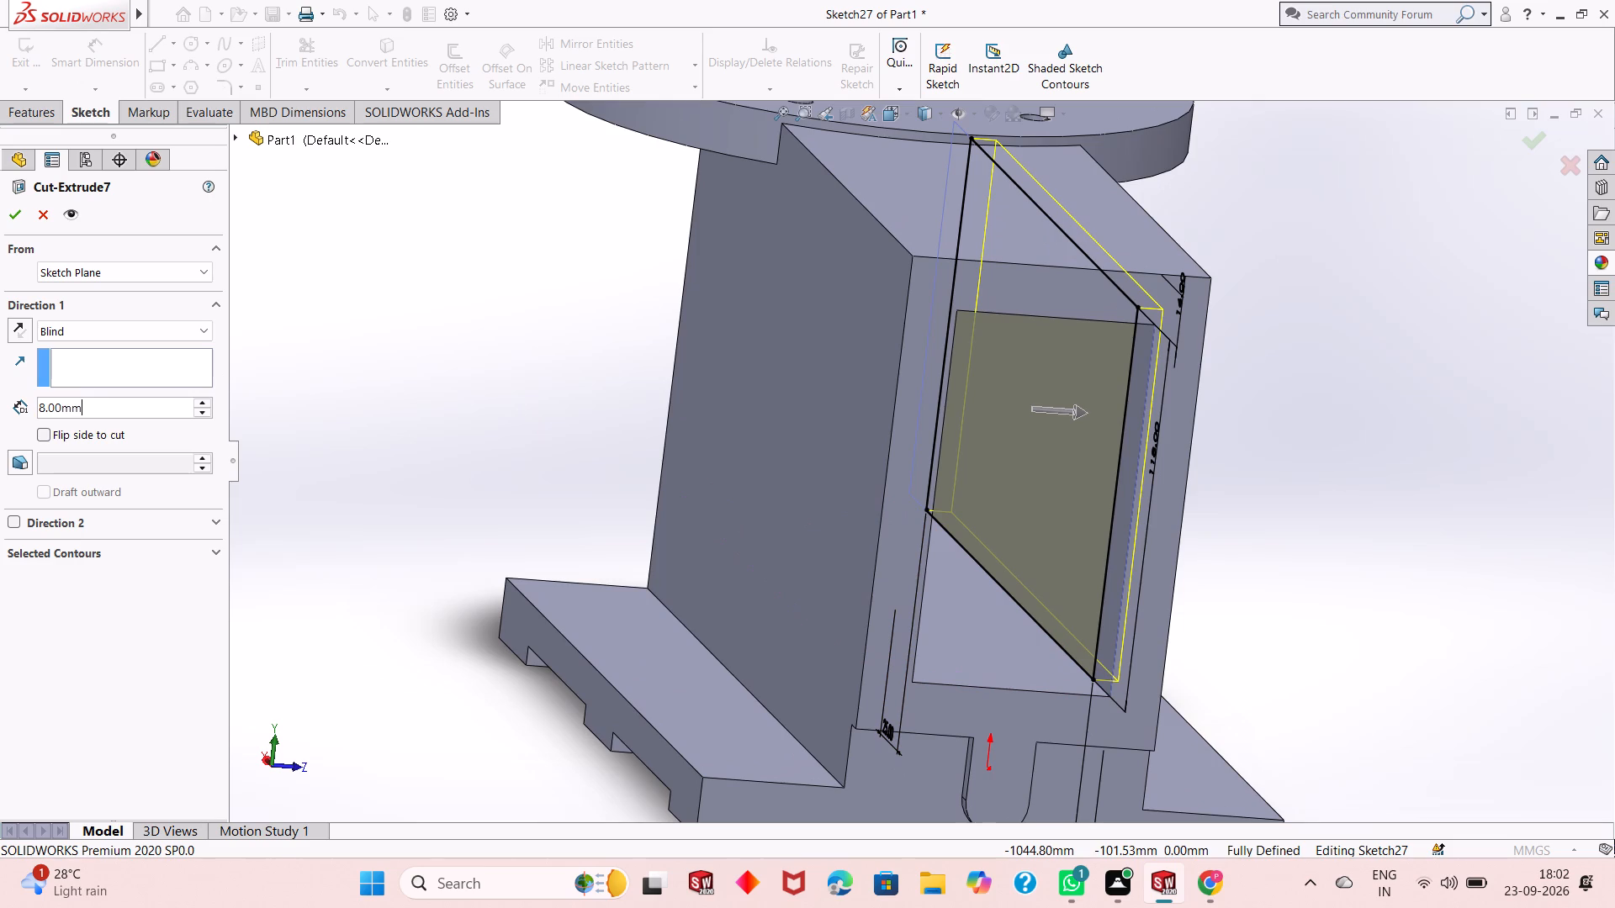
type("15")
key("Return")
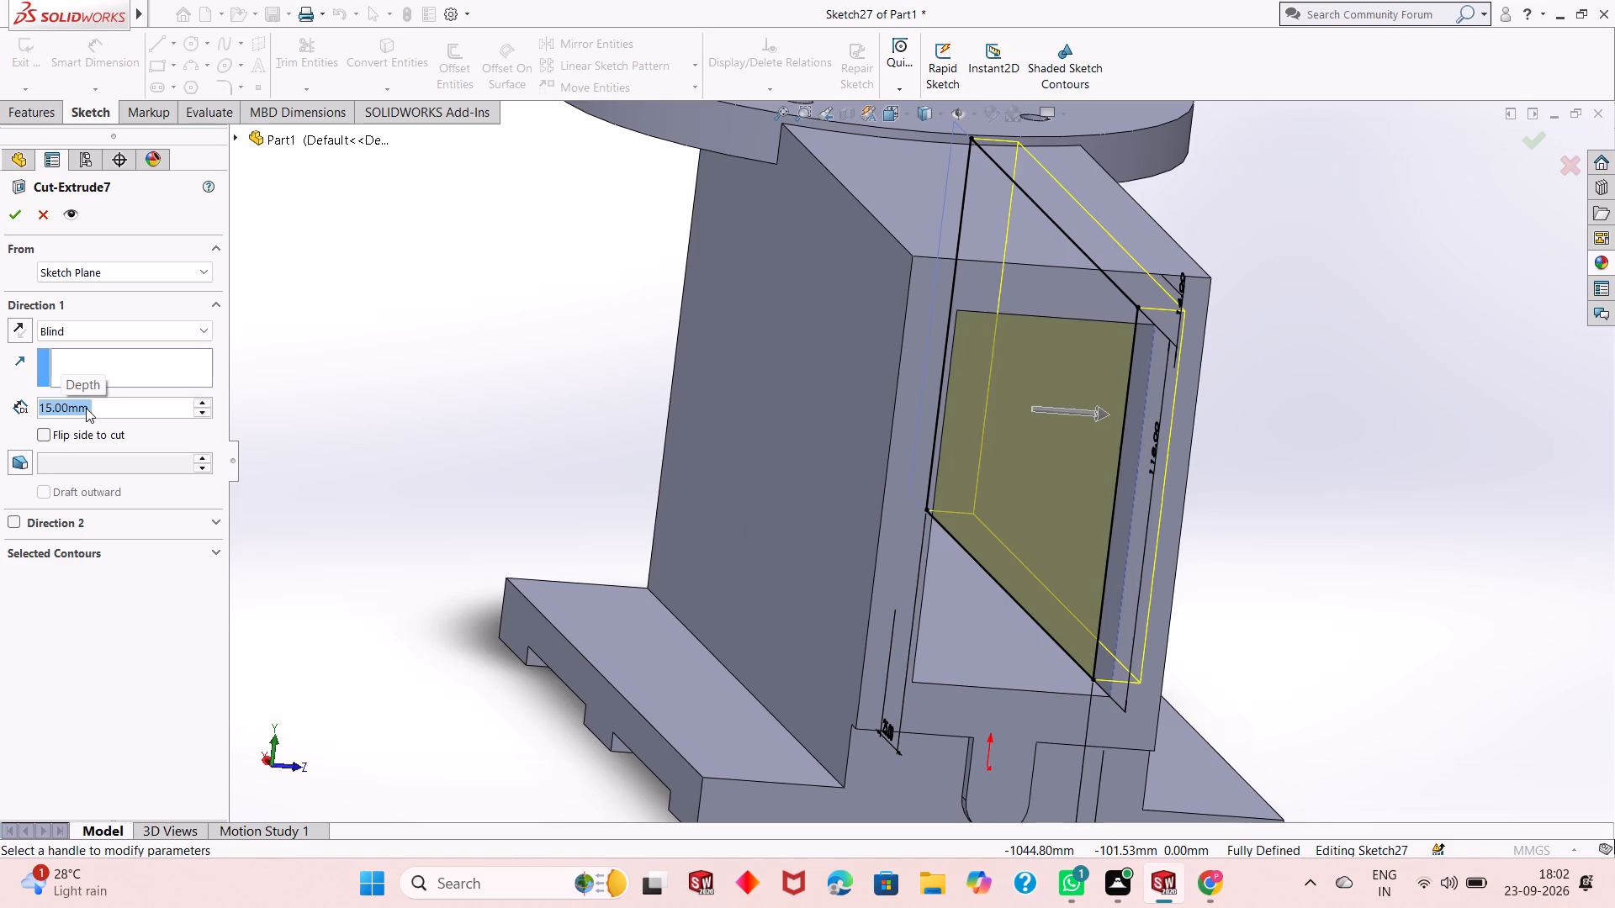
left_click(15, 217)
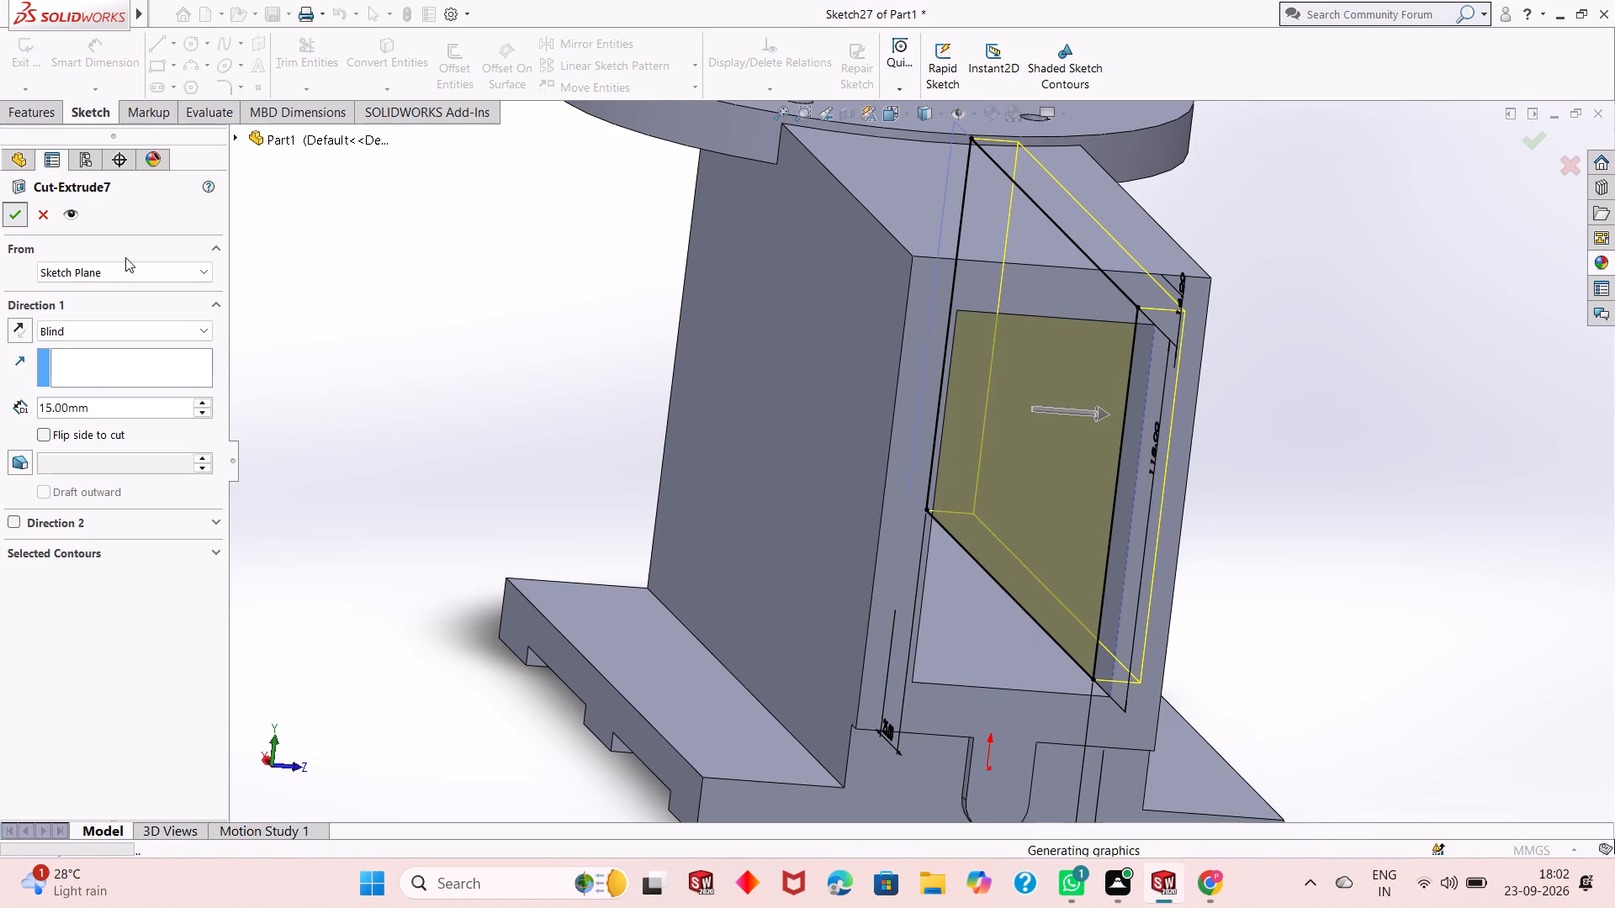
left_click(454, 383)
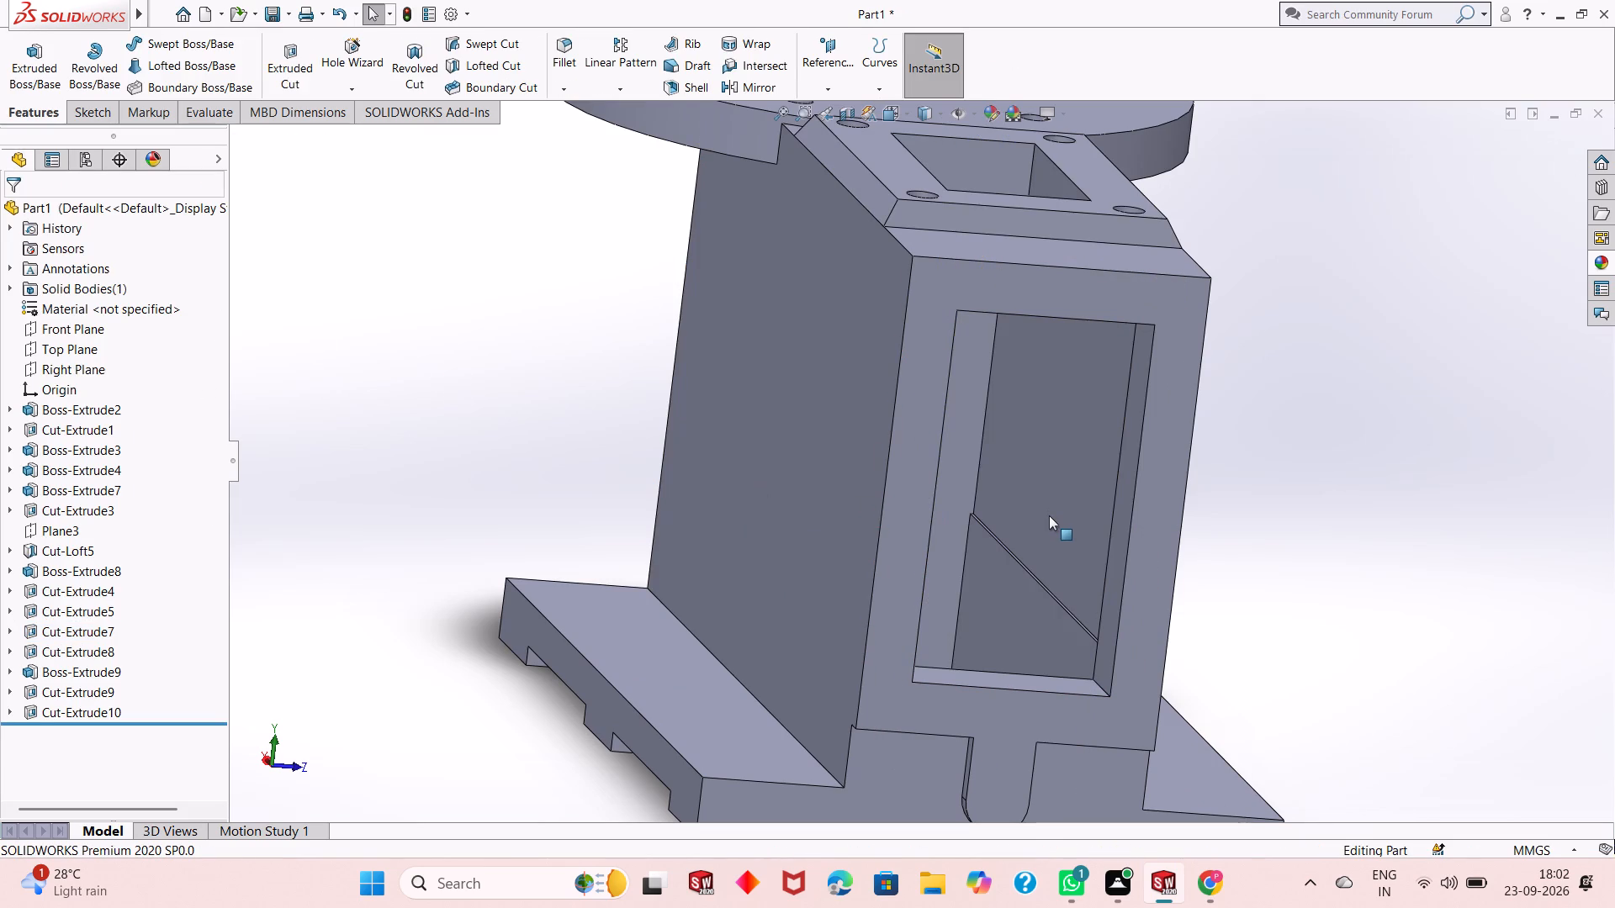
Examine the ledge inside the housing opening, and open Cut-Extrude8 to review its through-all preview against the inner side walls.
middle_click_drag(1032, 543, 1025, 559)
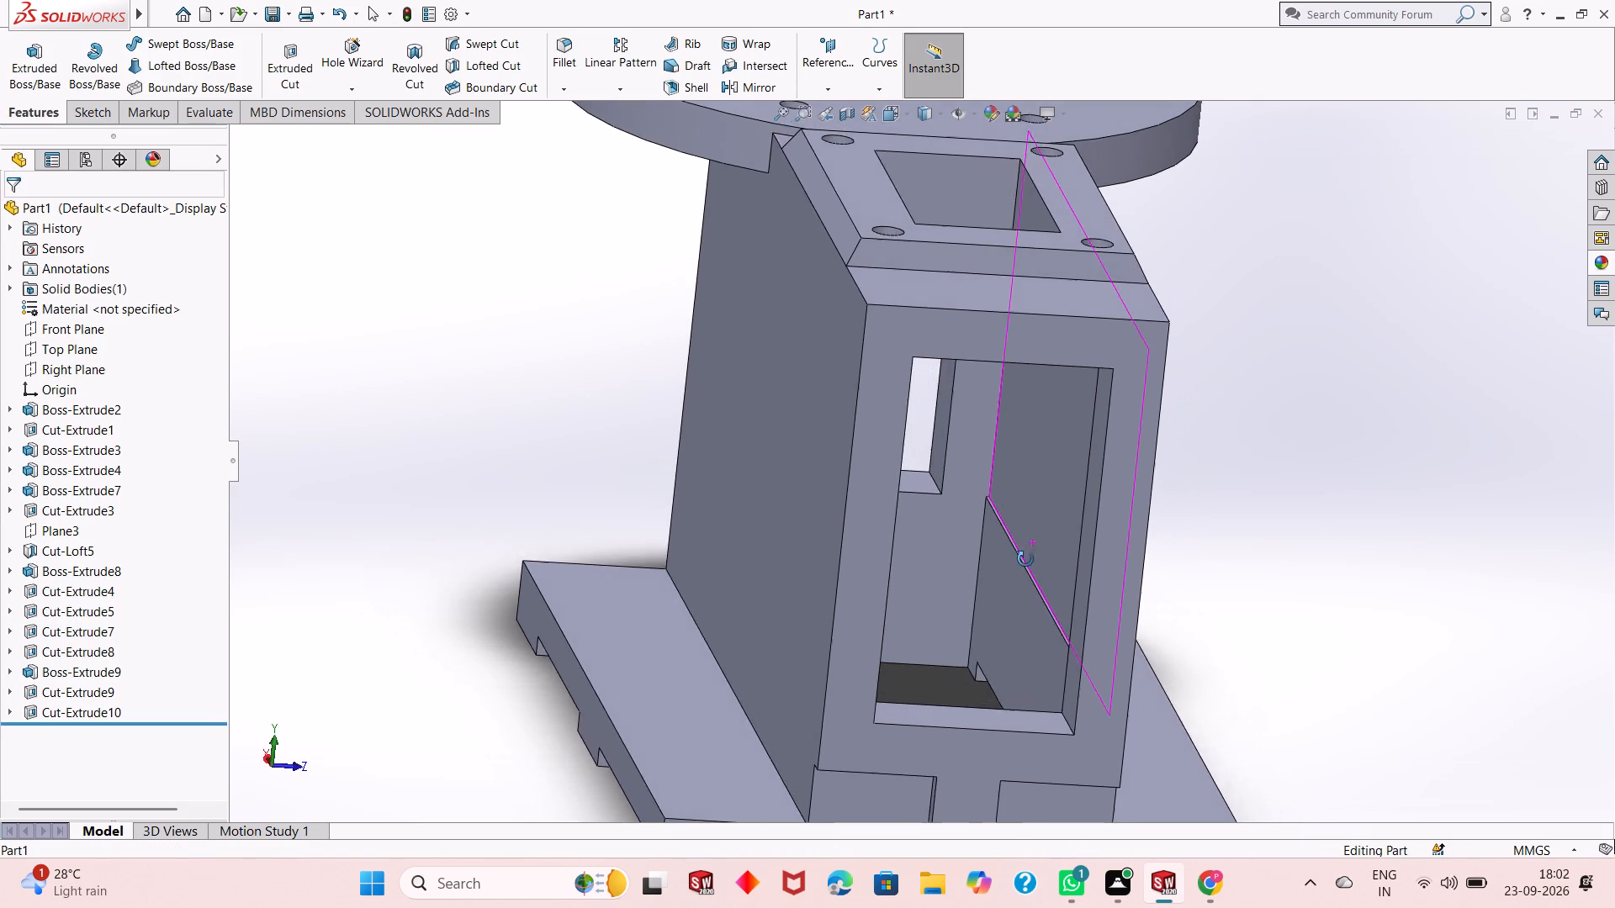
middle_click_drag(1025, 559, 964, 594)
scroll(709, 591, "down", 2)
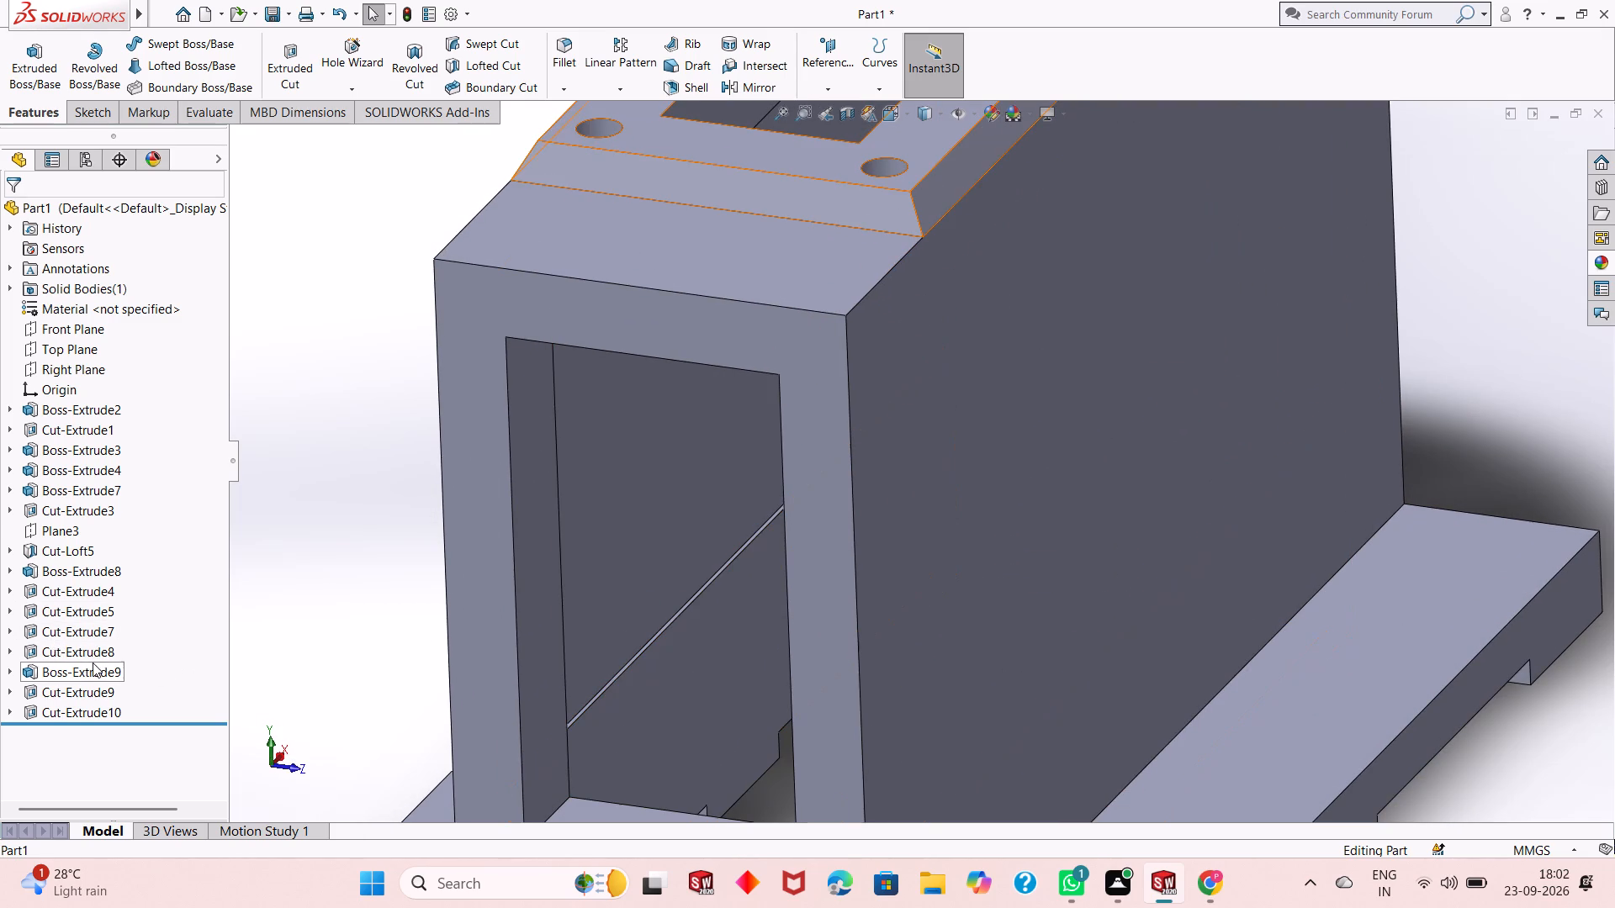
left_click(87, 692)
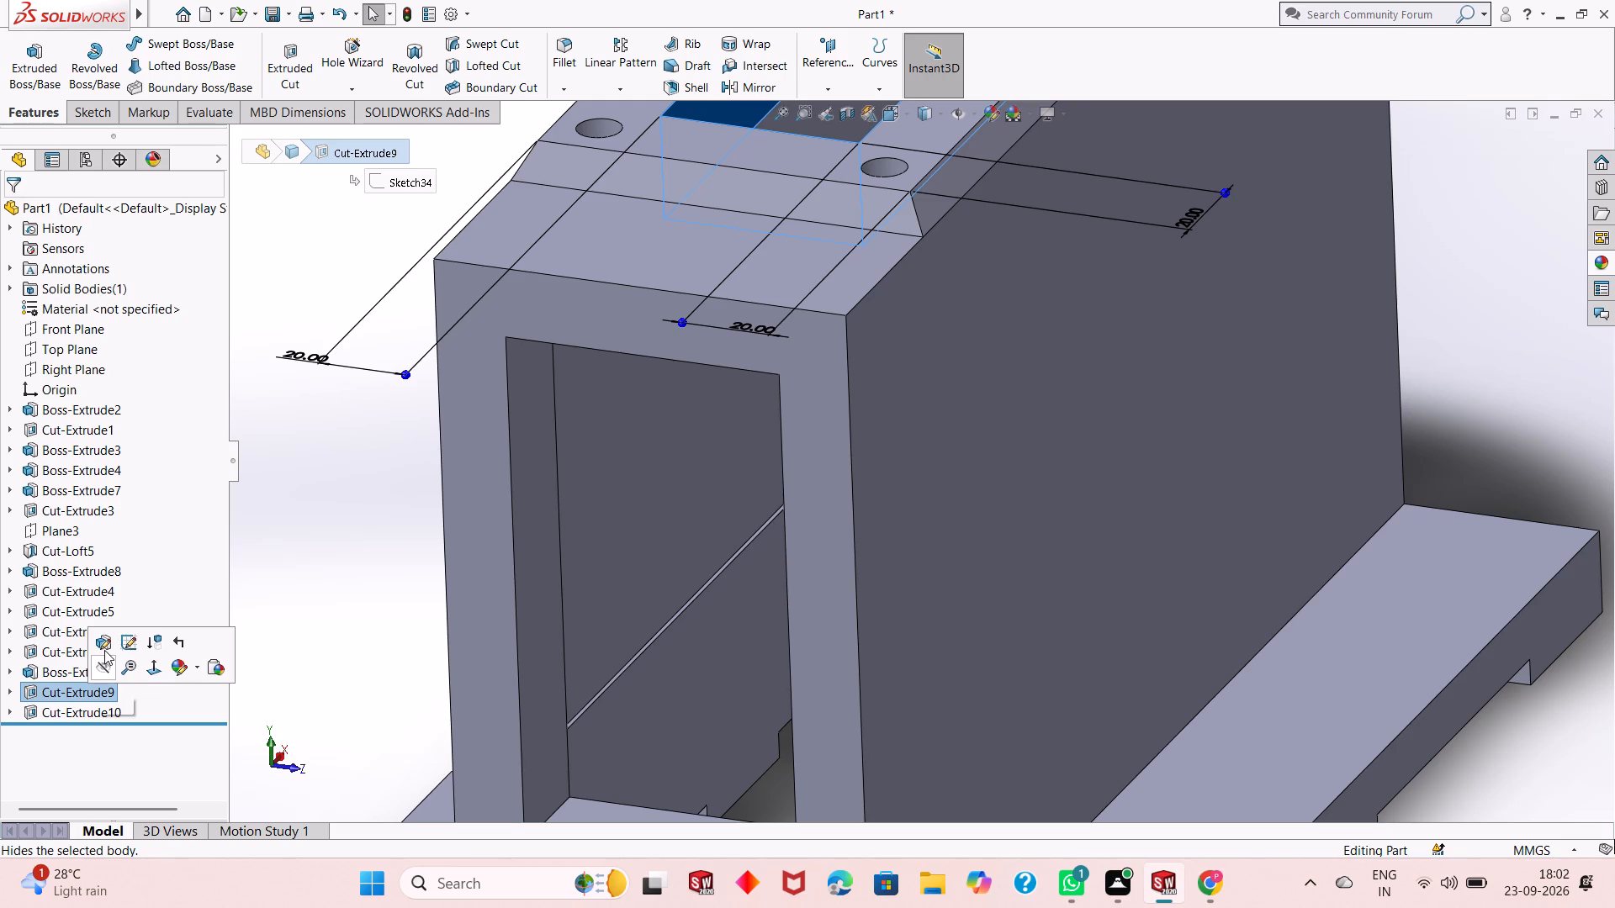
key("Escape")
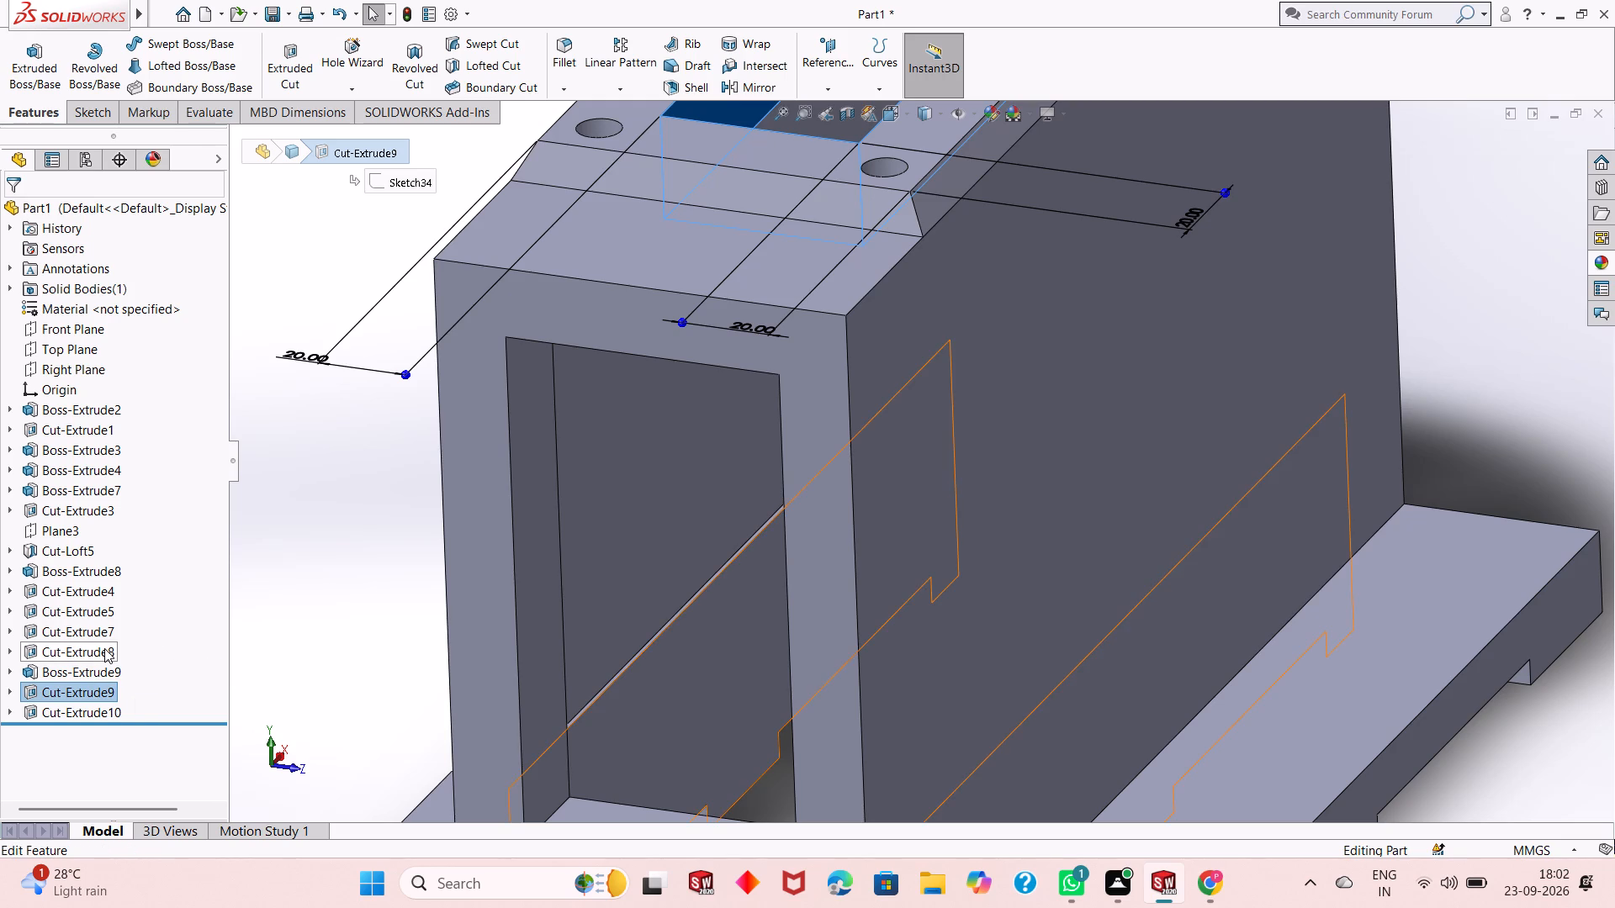
left_click(104, 648)
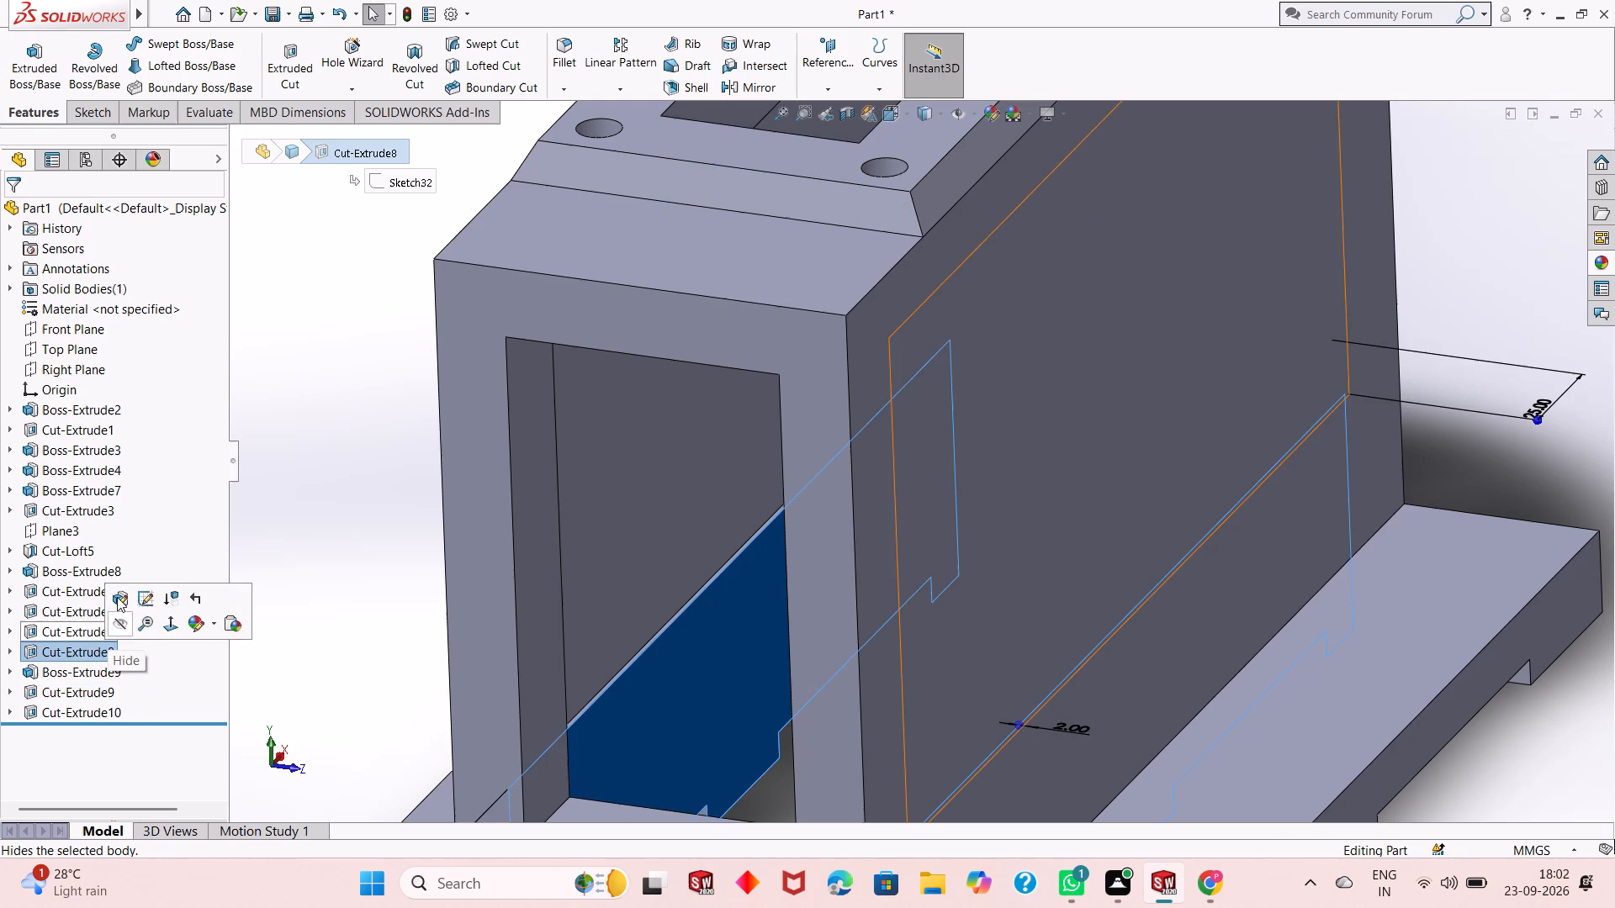
left_click(117, 597)
scroll(320, 630, "up", 1)
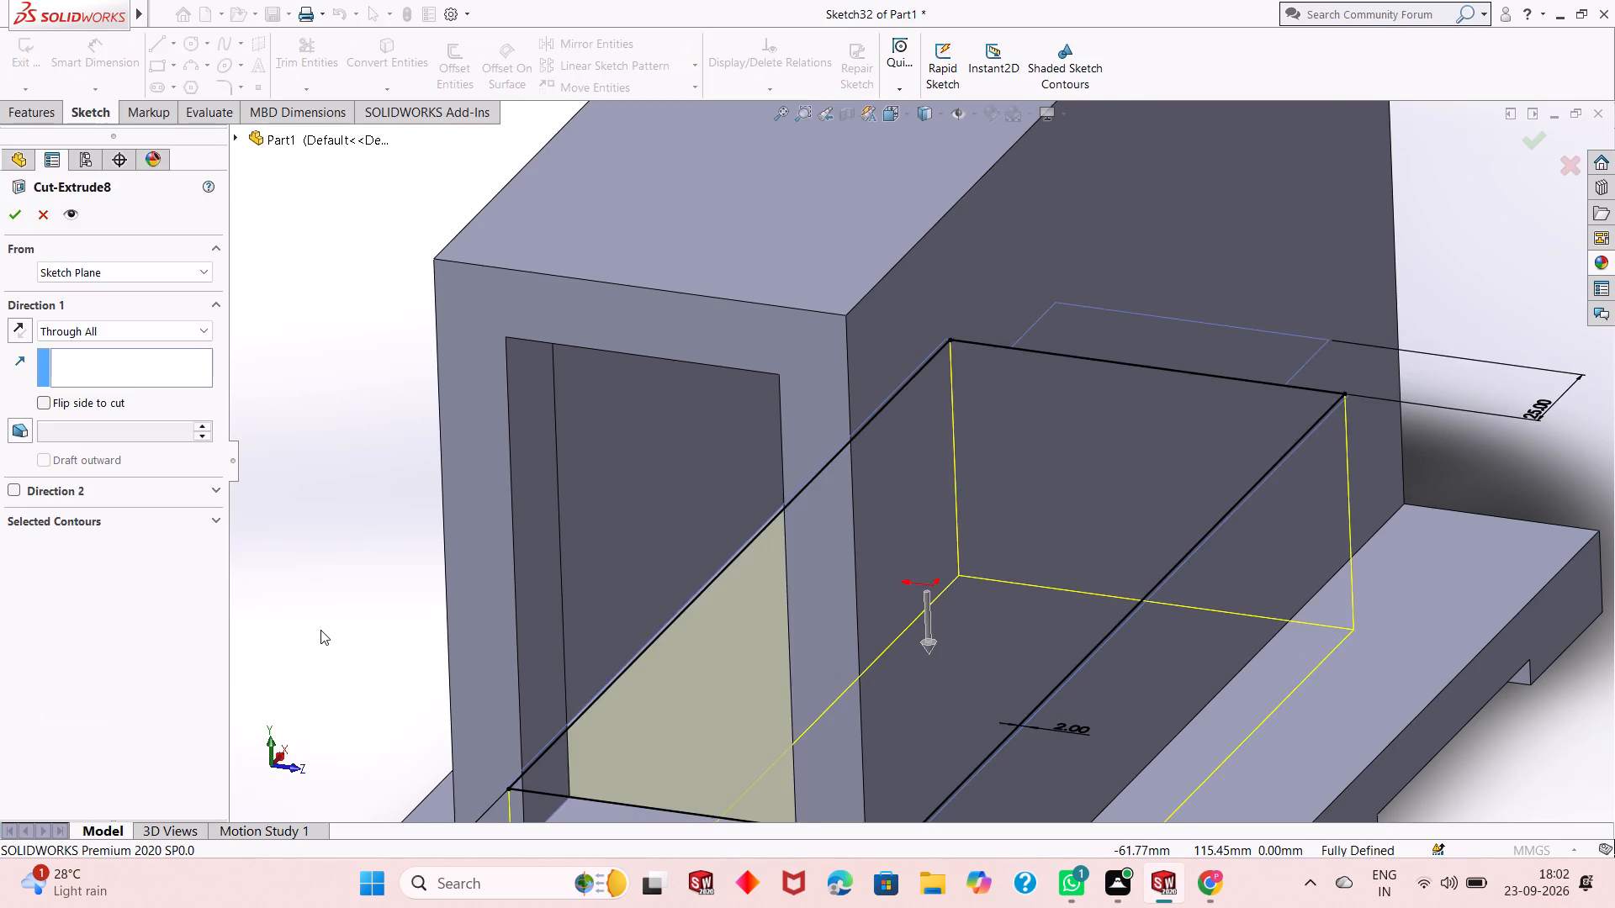
scroll(320, 630, "up", 3)
scroll(766, 693, "up", 1)
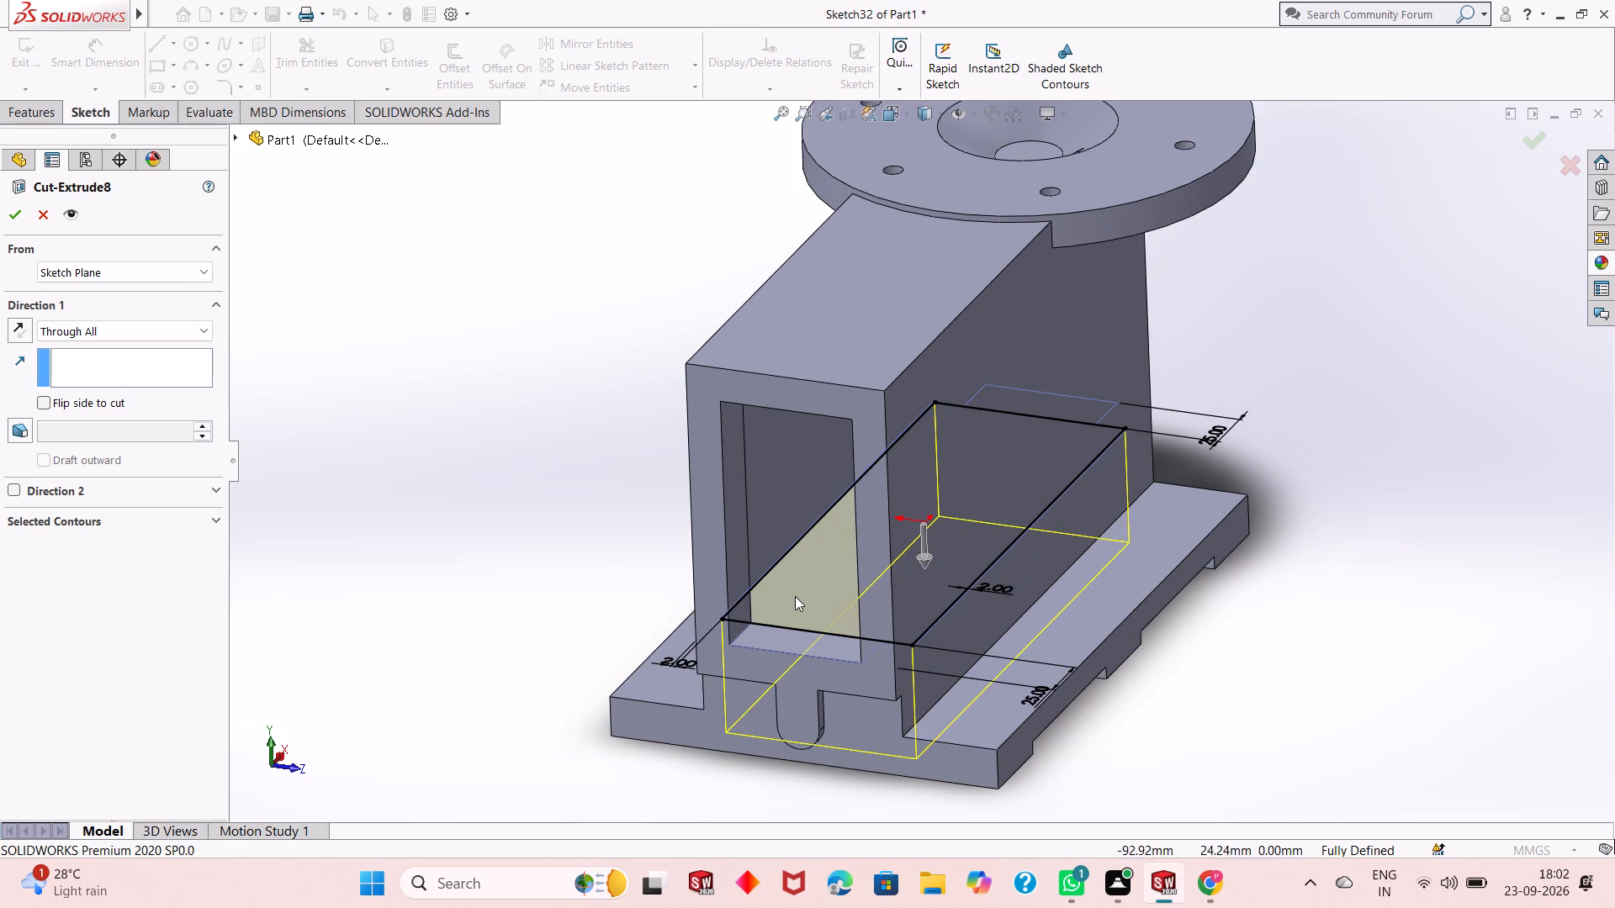
middle_click_drag(795, 598, 836, 609)
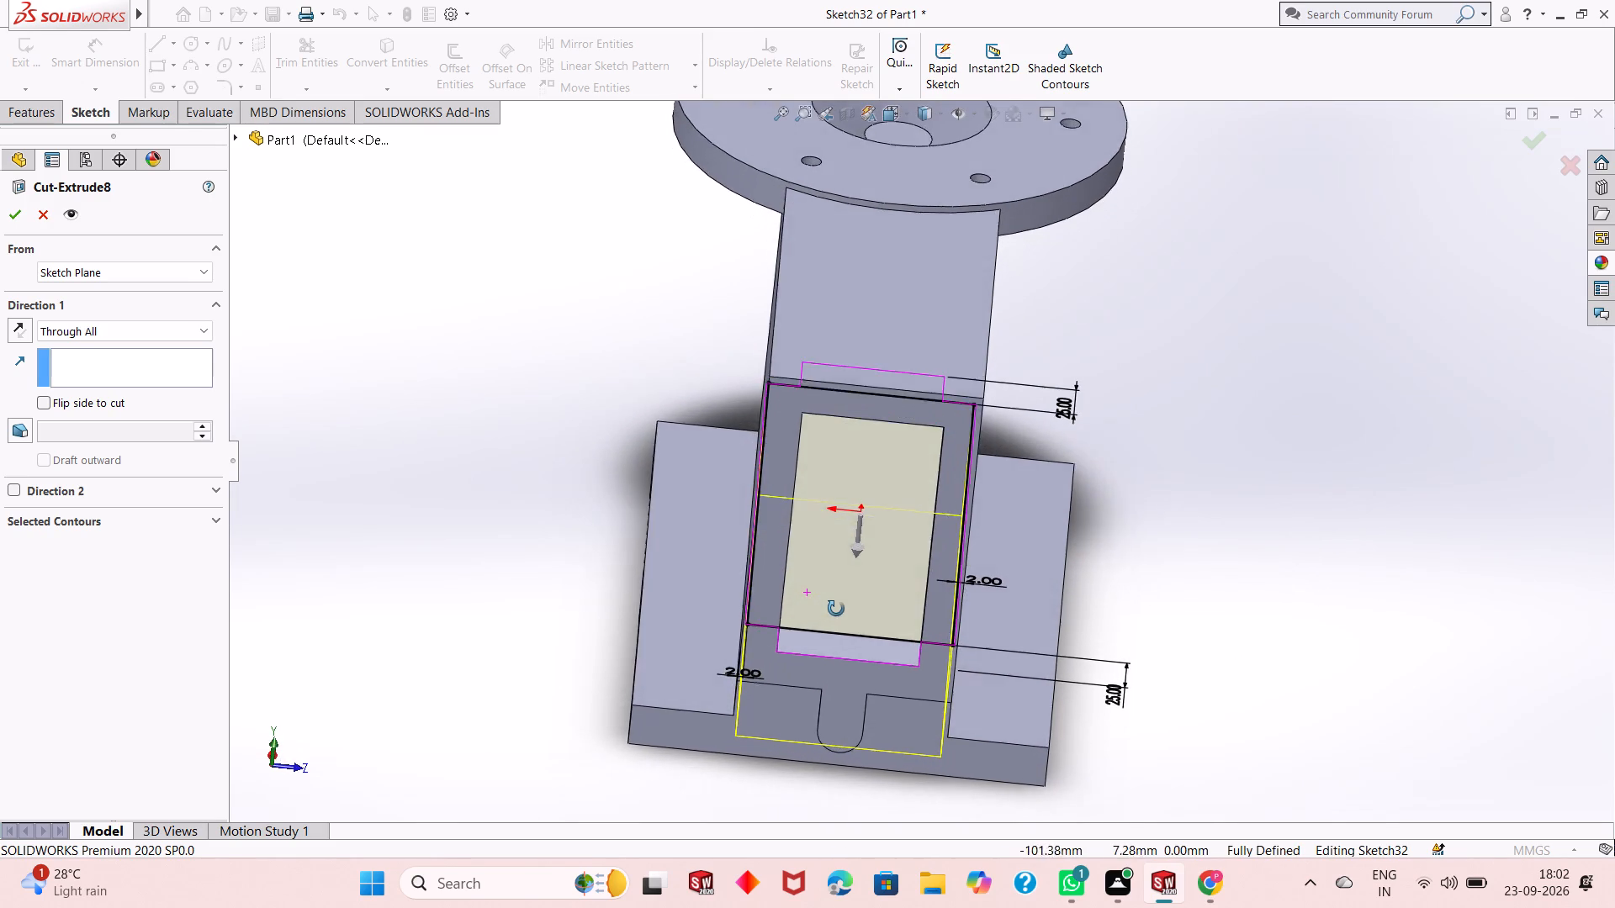
middle_click_drag(836, 609, 828, 626)
scroll(826, 622, "down", 3)
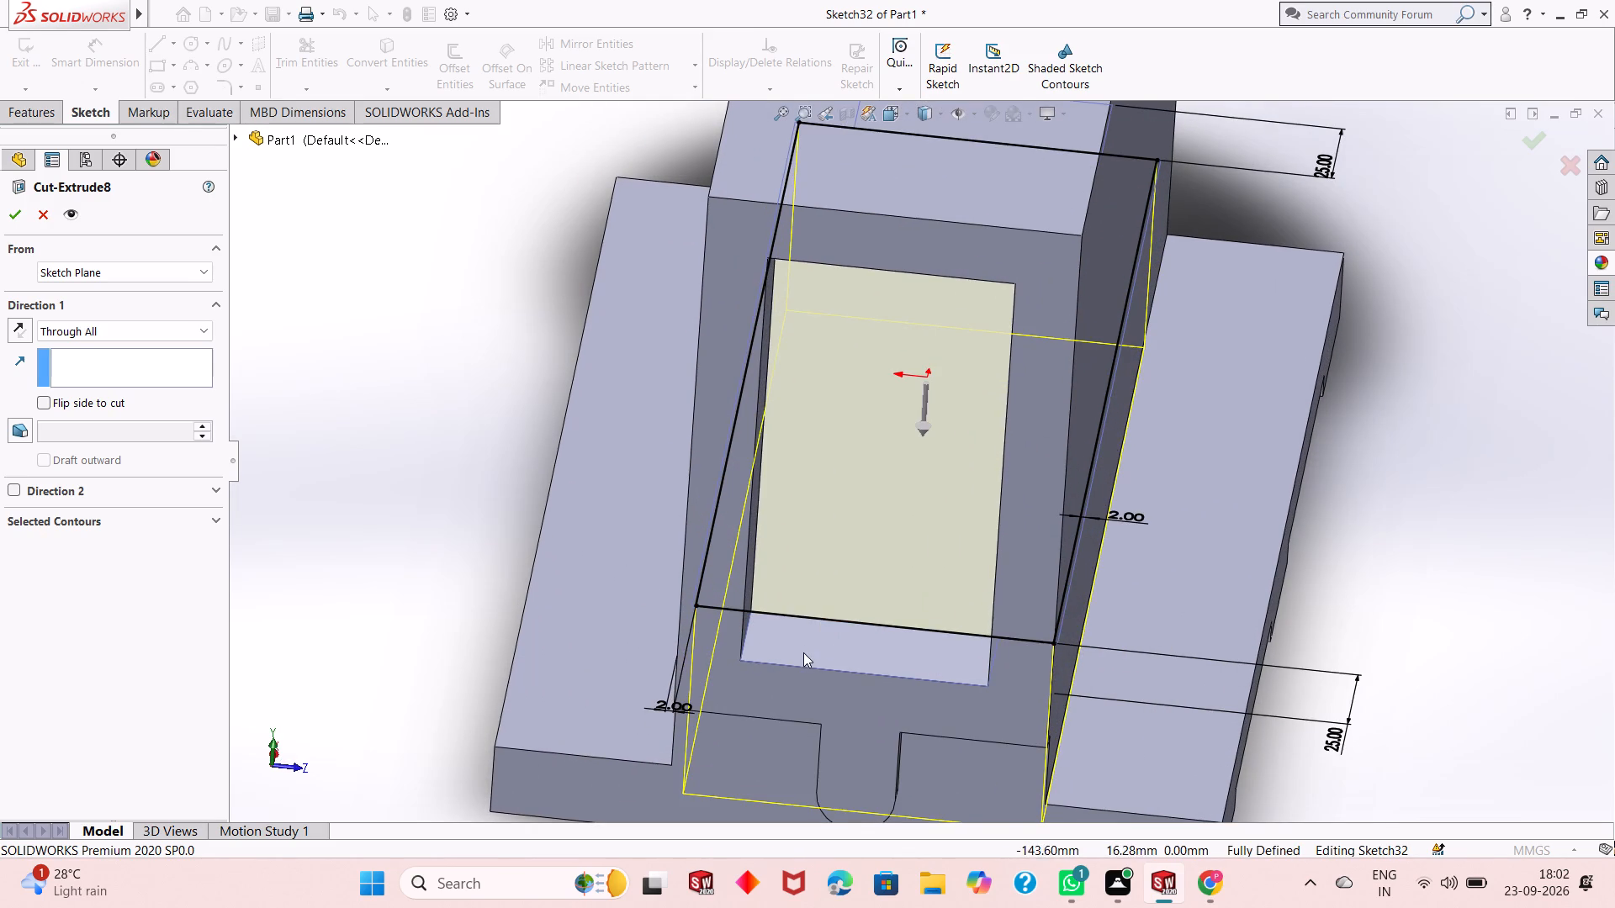
middle_click_drag(803, 652, 778, 677)
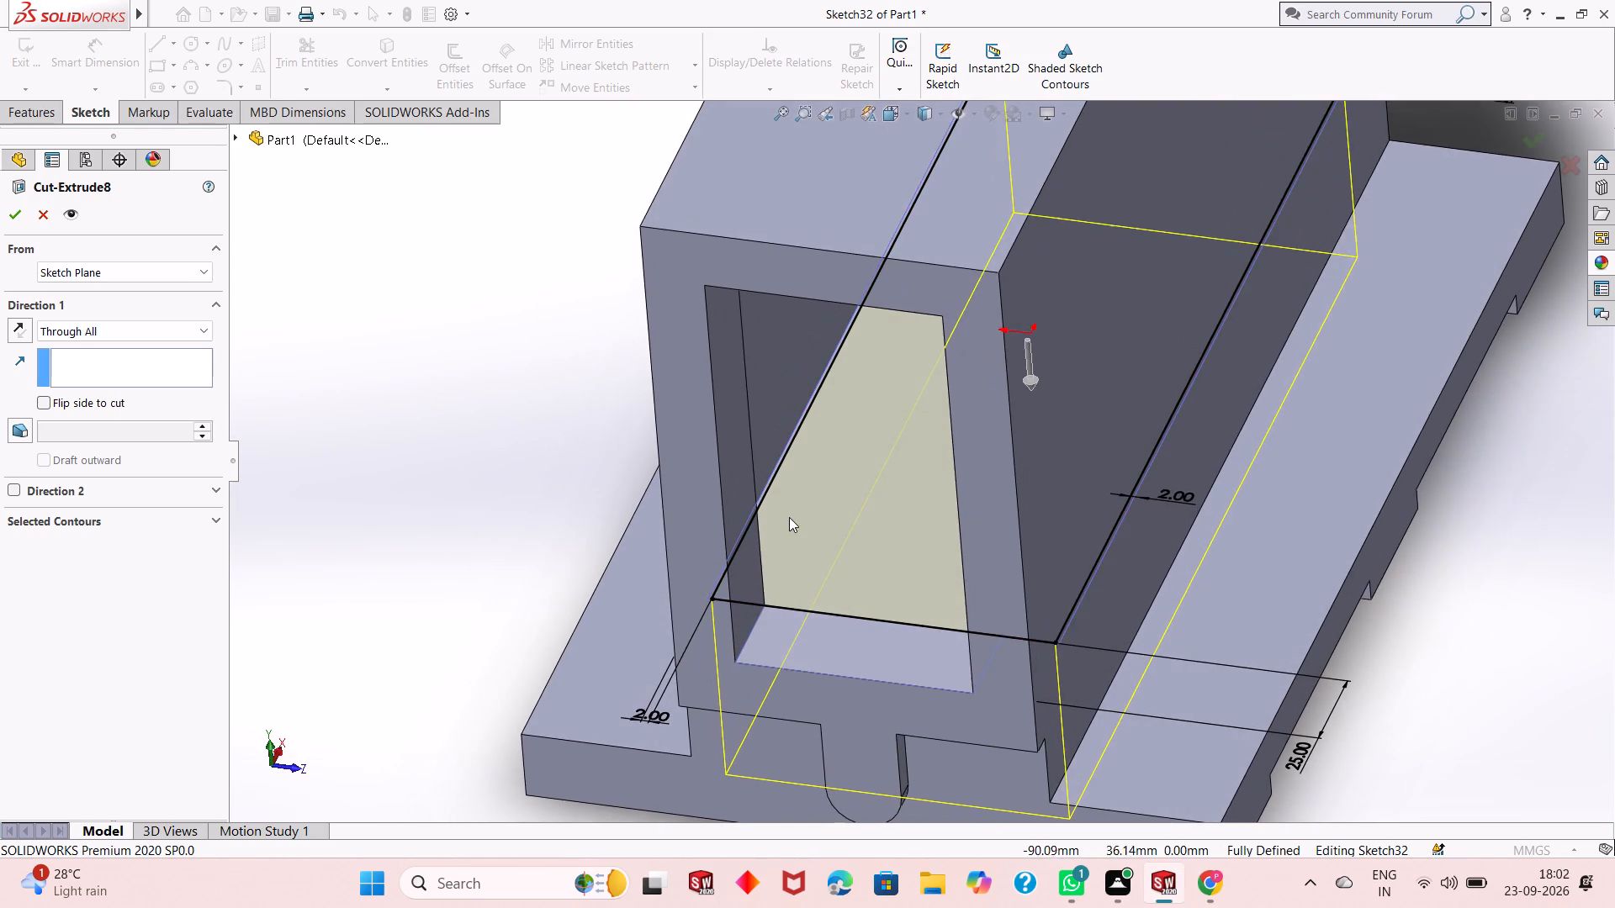
scroll(789, 517, "down", 6)
middle_click_drag(814, 566, 815, 606)
scroll(816, 606, "up", 3)
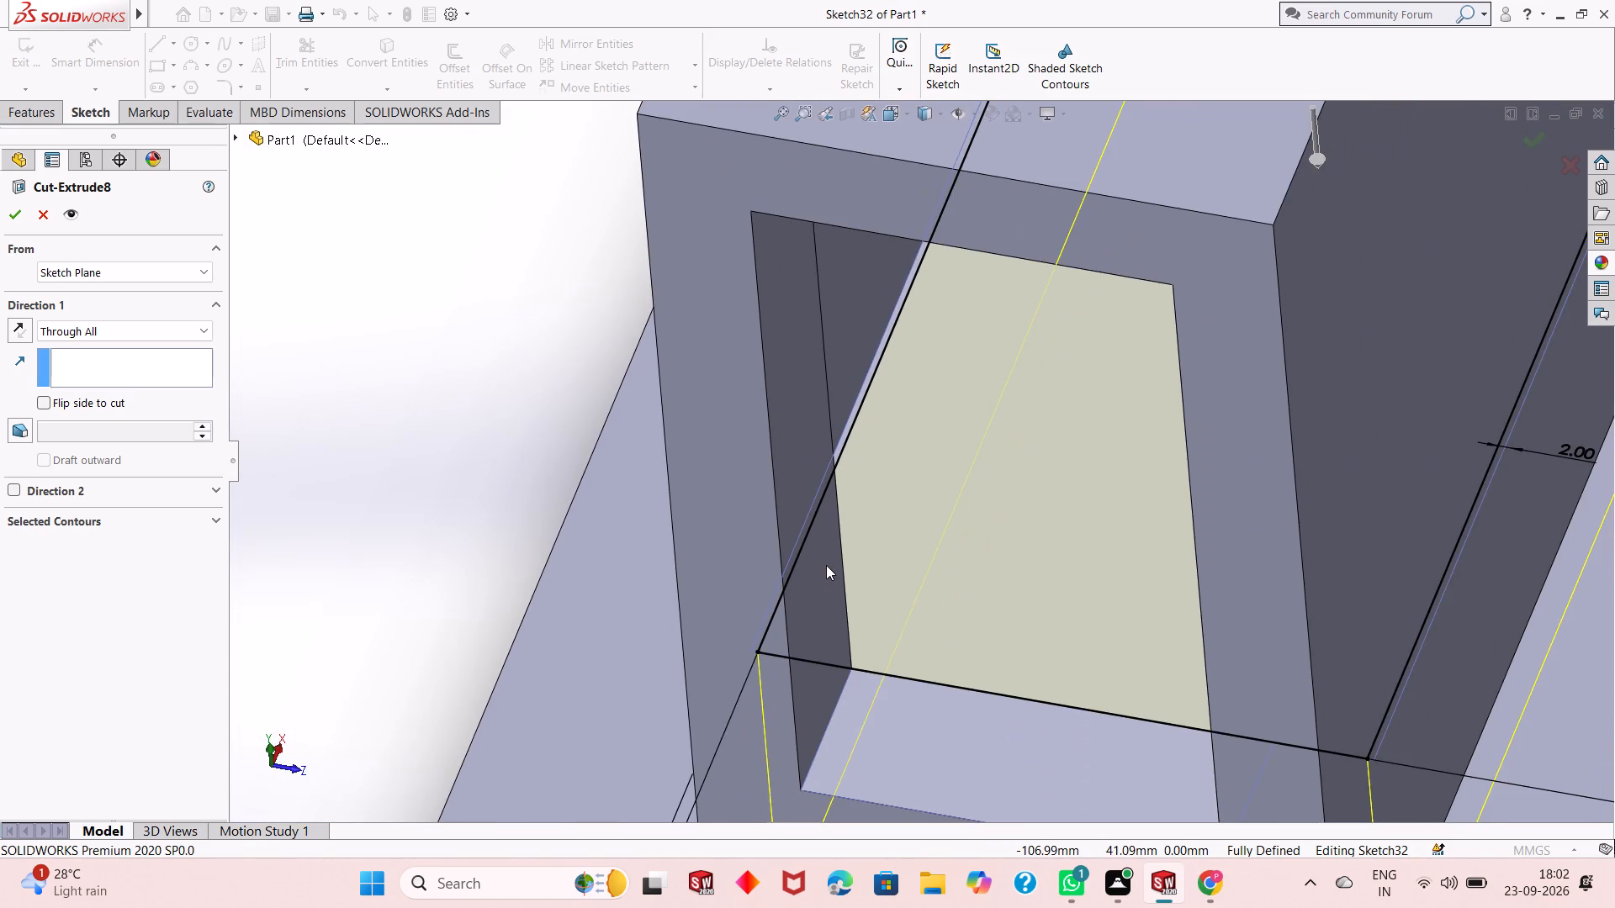
scroll(827, 564, "up", 2)
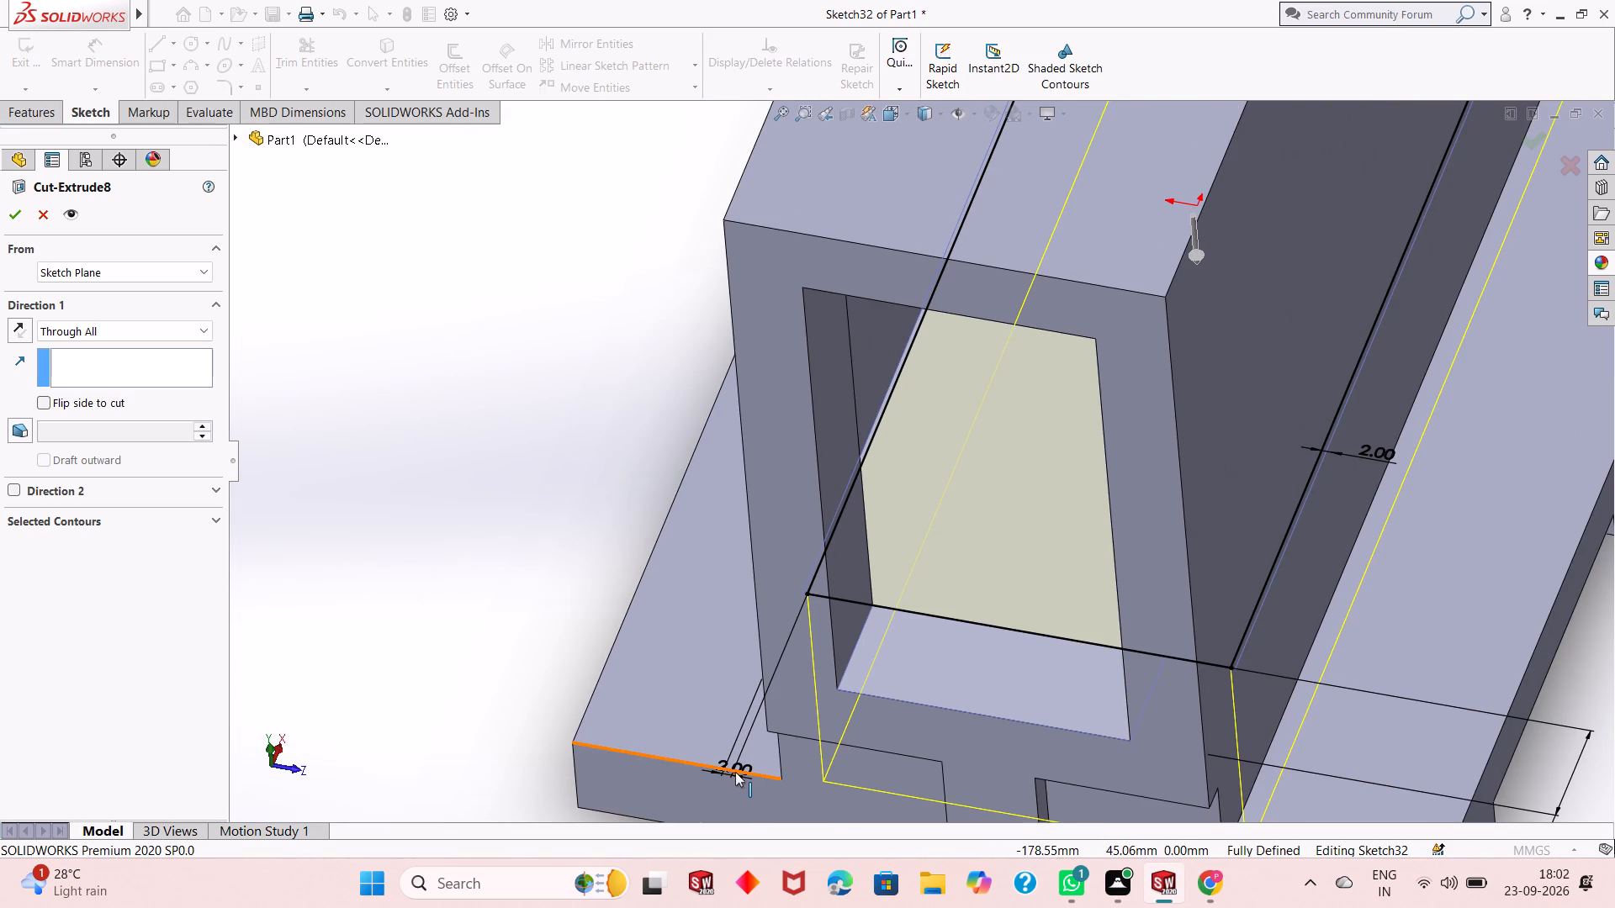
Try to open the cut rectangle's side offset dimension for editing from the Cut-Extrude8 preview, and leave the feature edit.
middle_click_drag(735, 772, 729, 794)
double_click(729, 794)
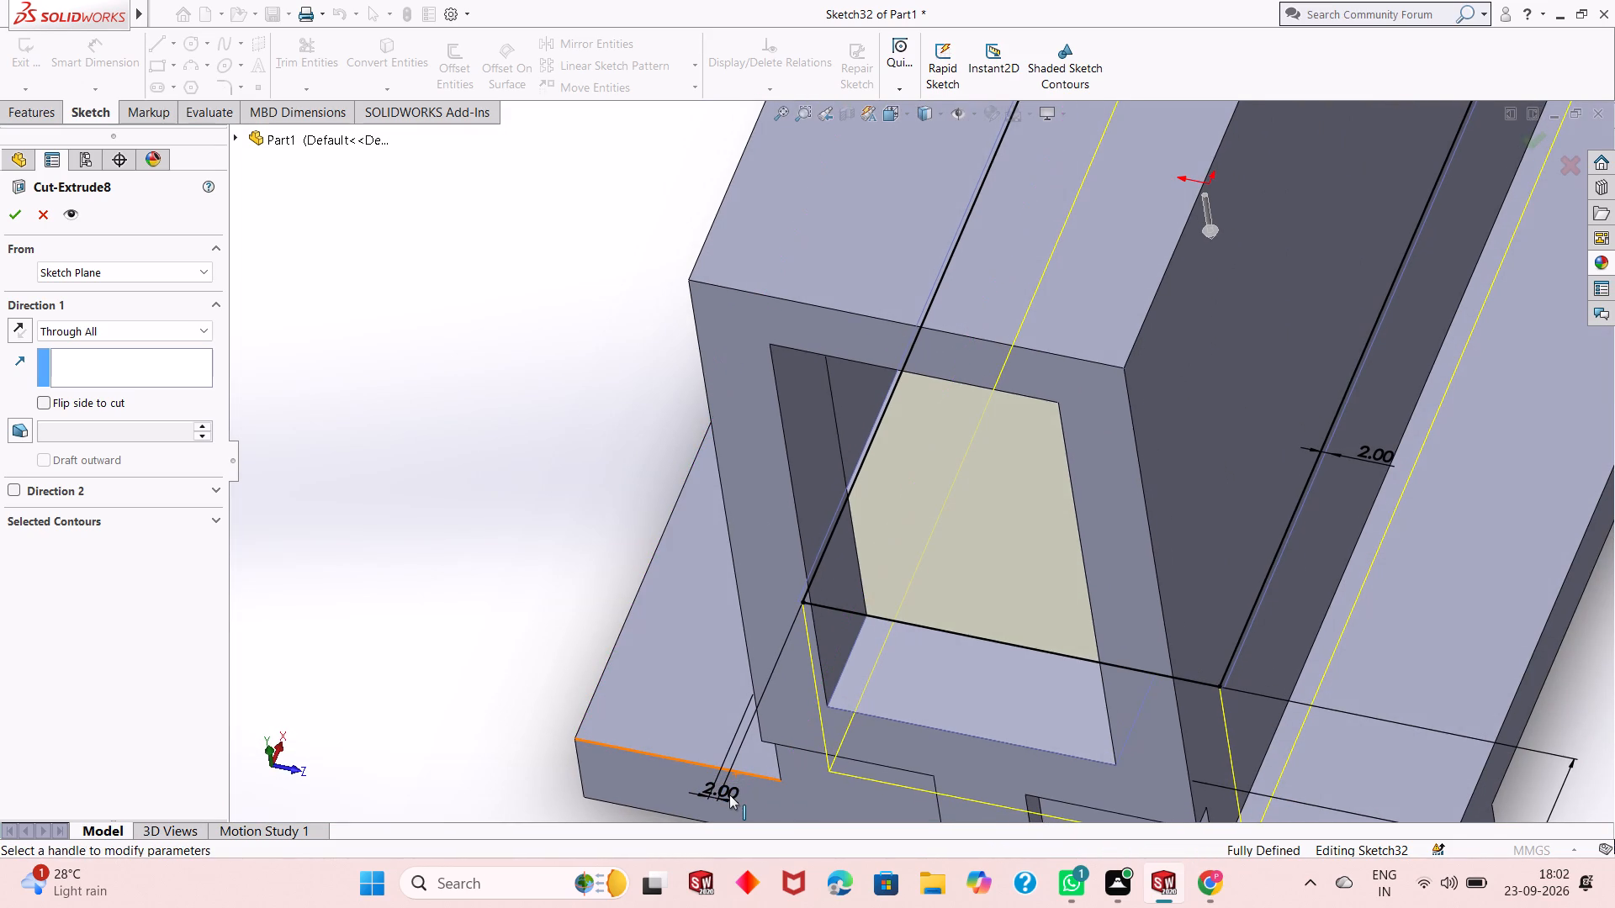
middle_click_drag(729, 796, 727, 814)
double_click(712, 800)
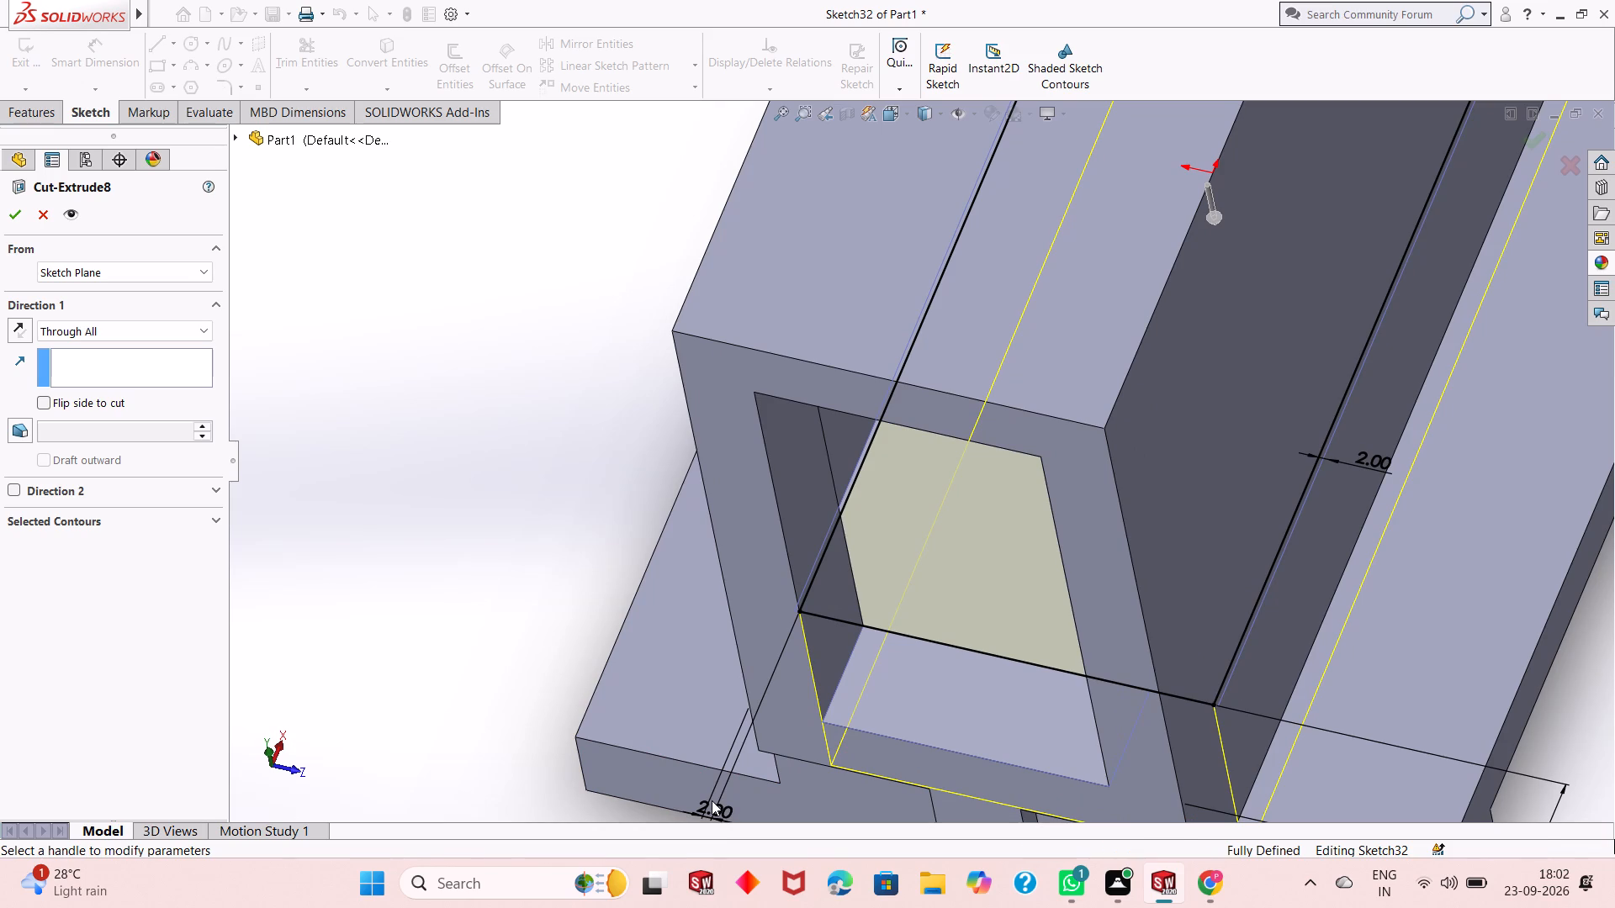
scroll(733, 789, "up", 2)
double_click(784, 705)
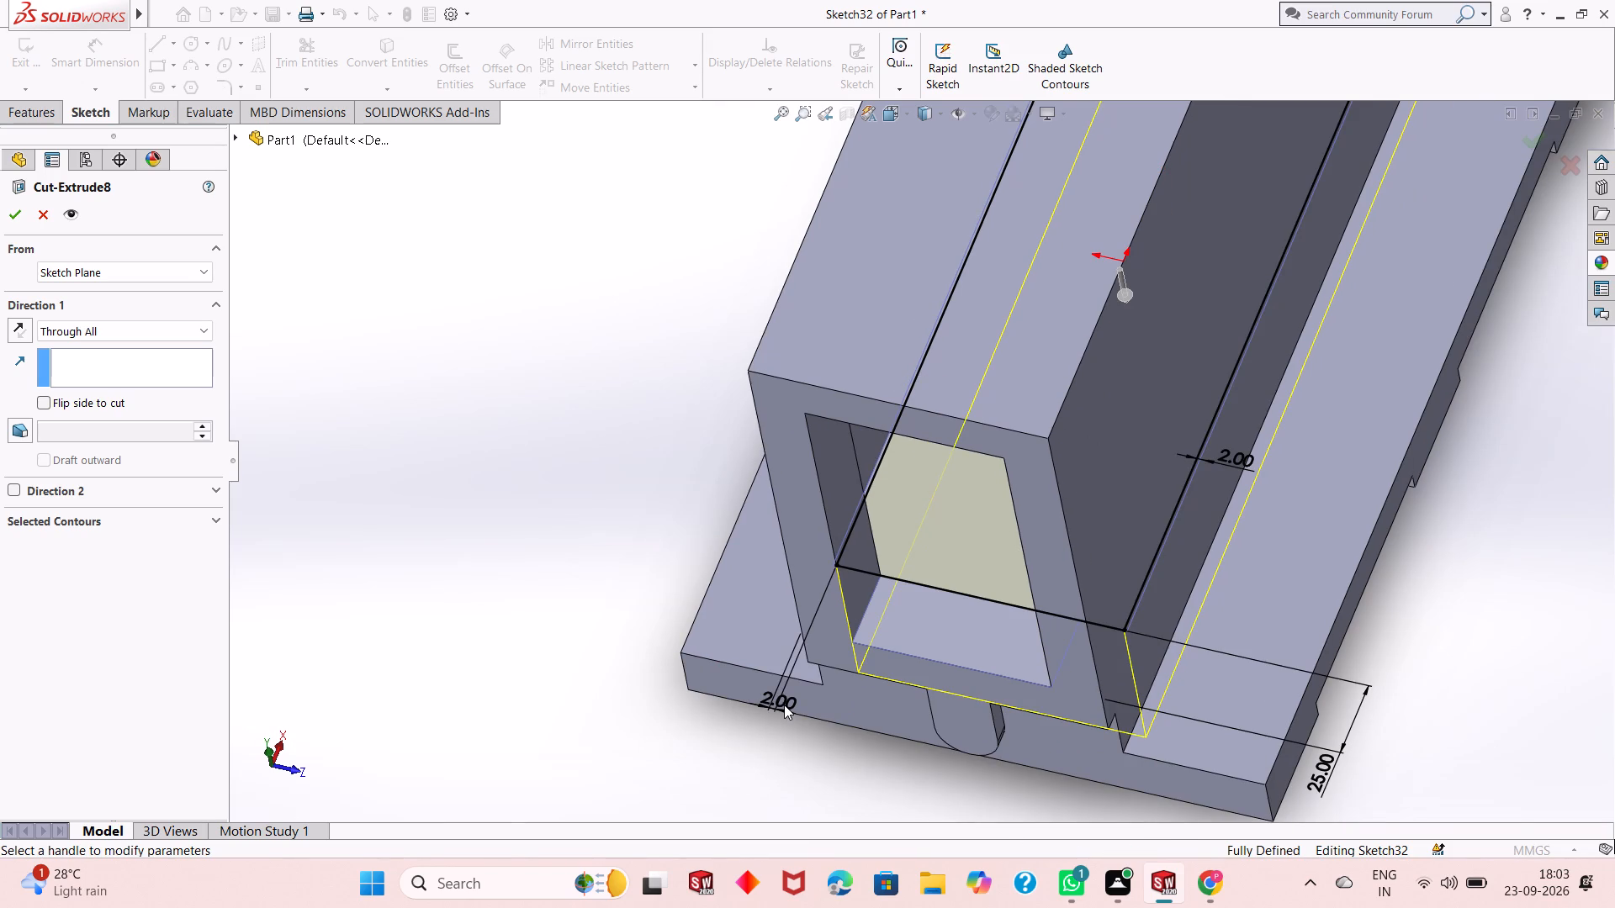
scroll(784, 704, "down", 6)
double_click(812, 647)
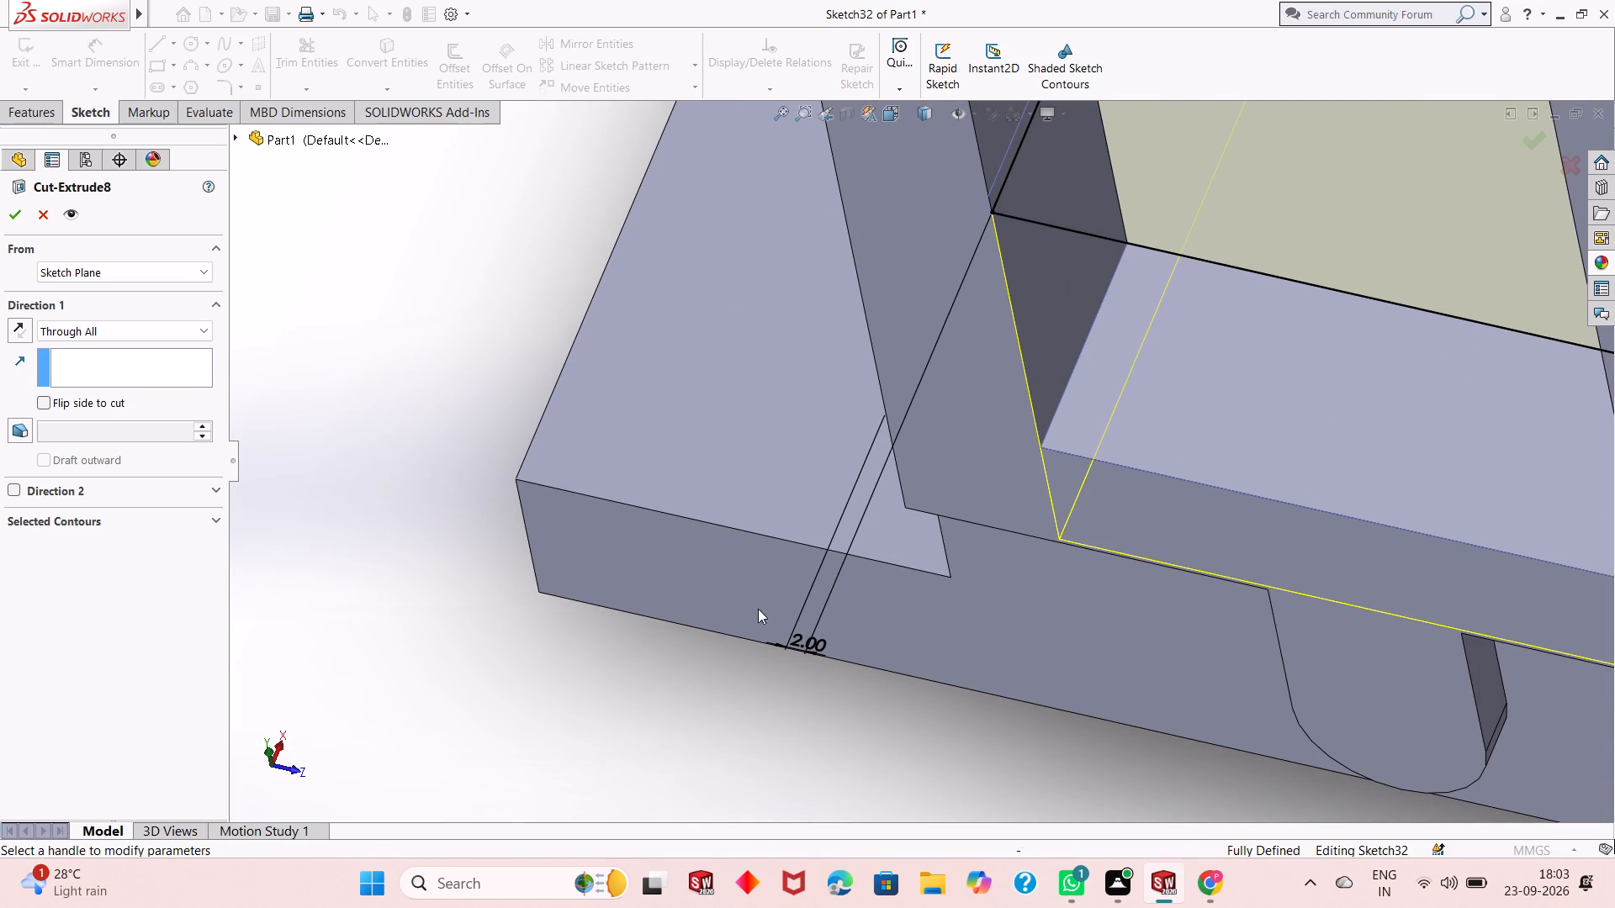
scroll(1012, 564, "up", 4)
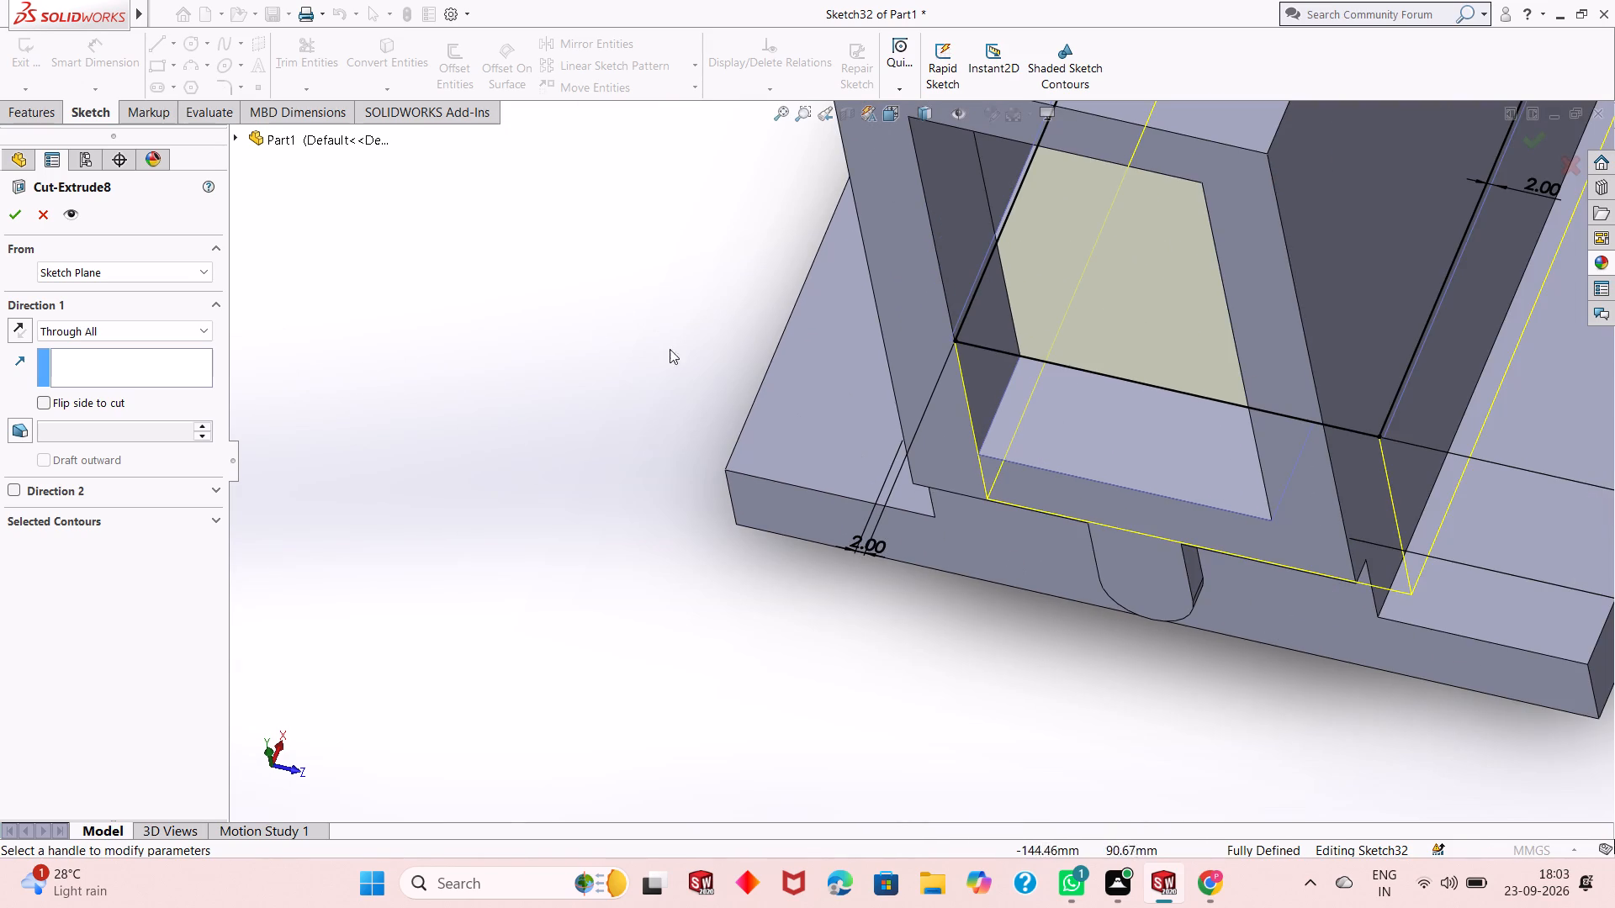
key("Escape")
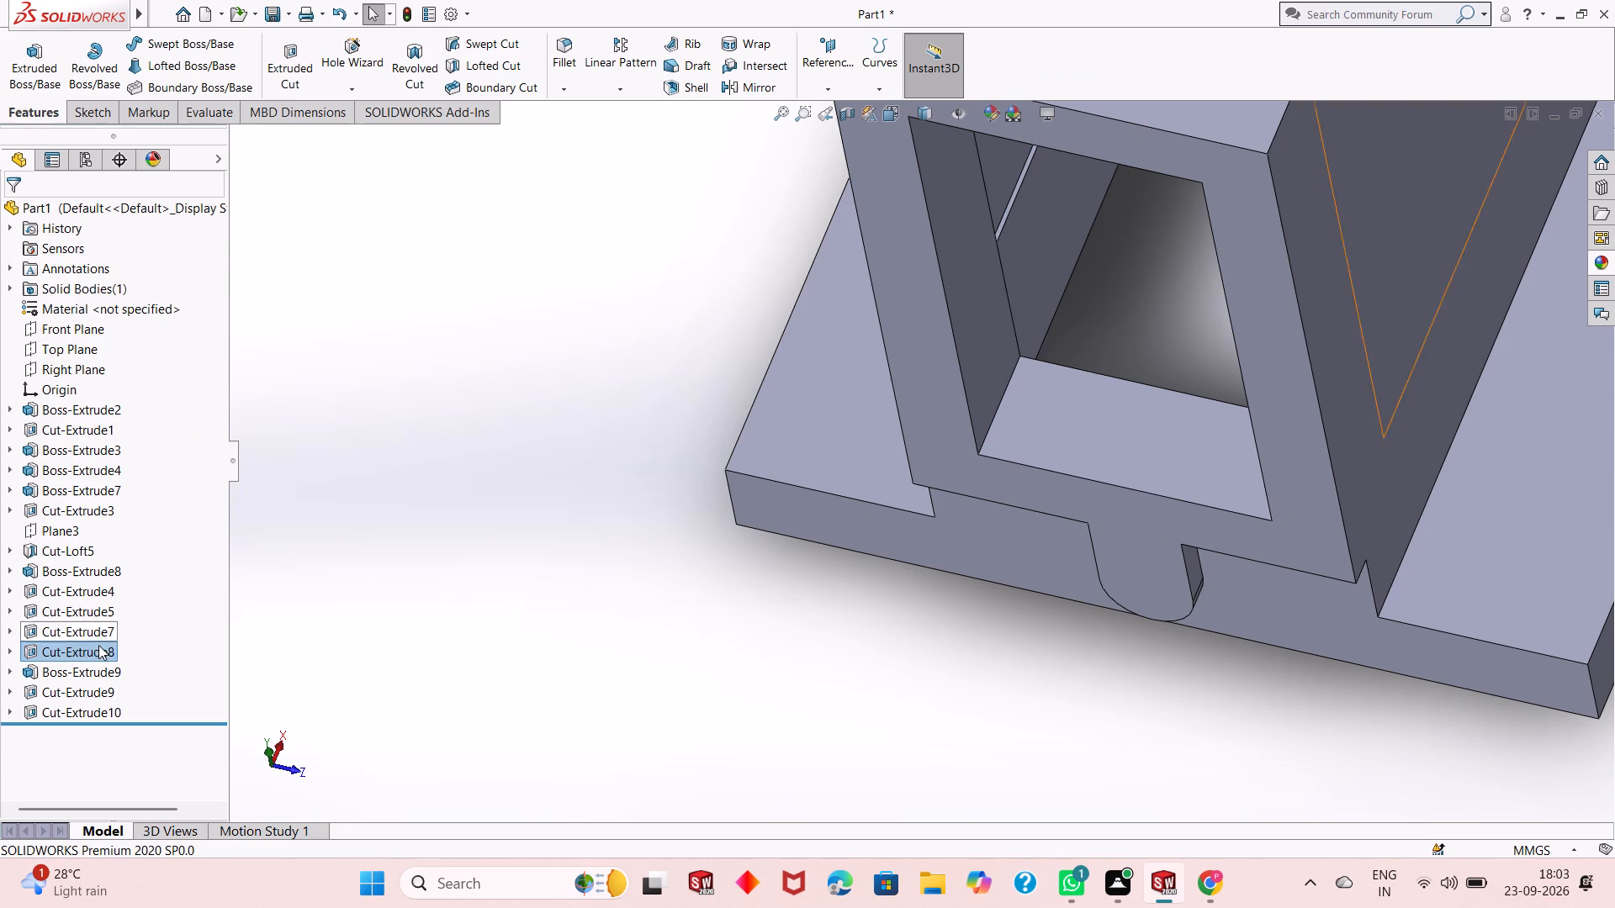
Edit the sketch of Cut-Extrude8 and set D3, the cut rectangle's offset from one housing side, to 1 mm.
left_click(94, 652)
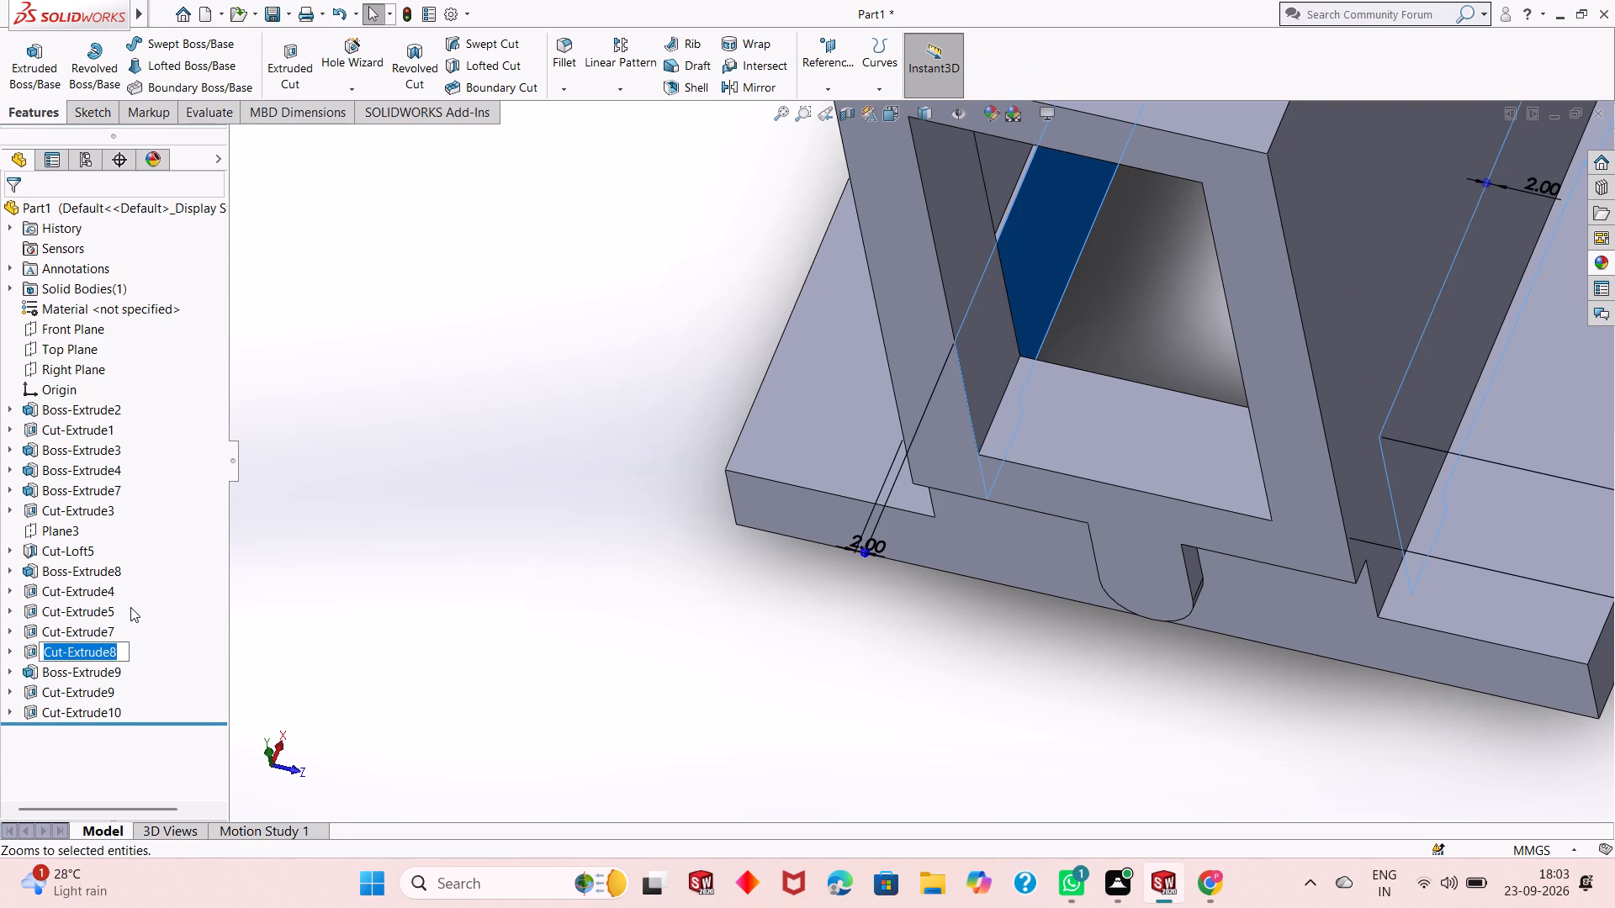
key("Escape")
key("Escape")
key("Escape")
left_click(109, 650)
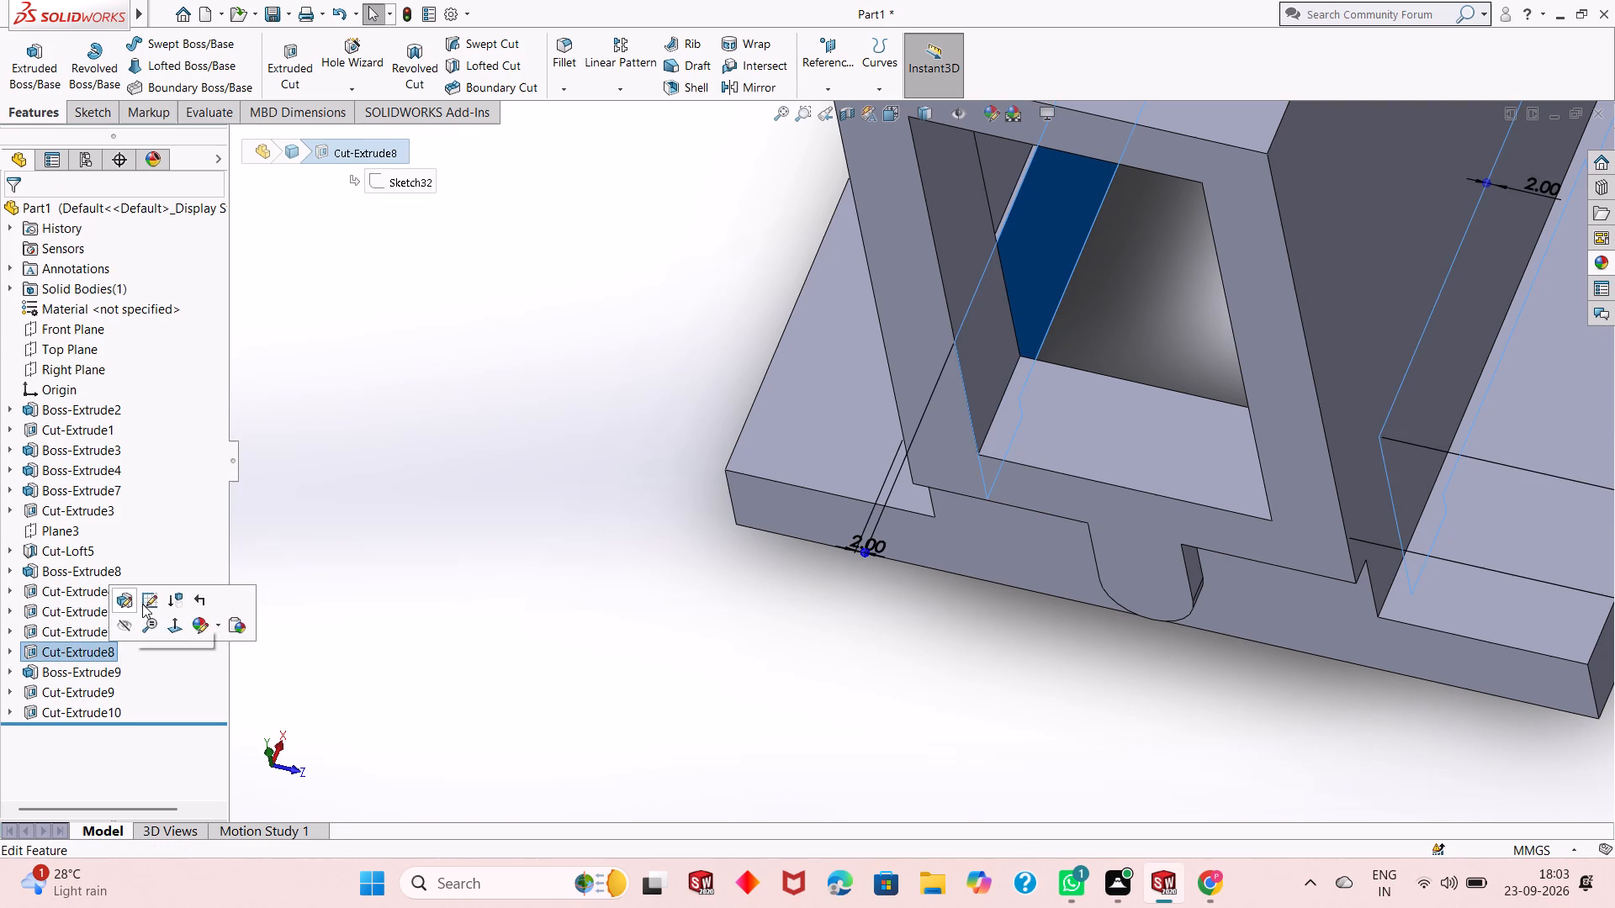
left_click(142, 604)
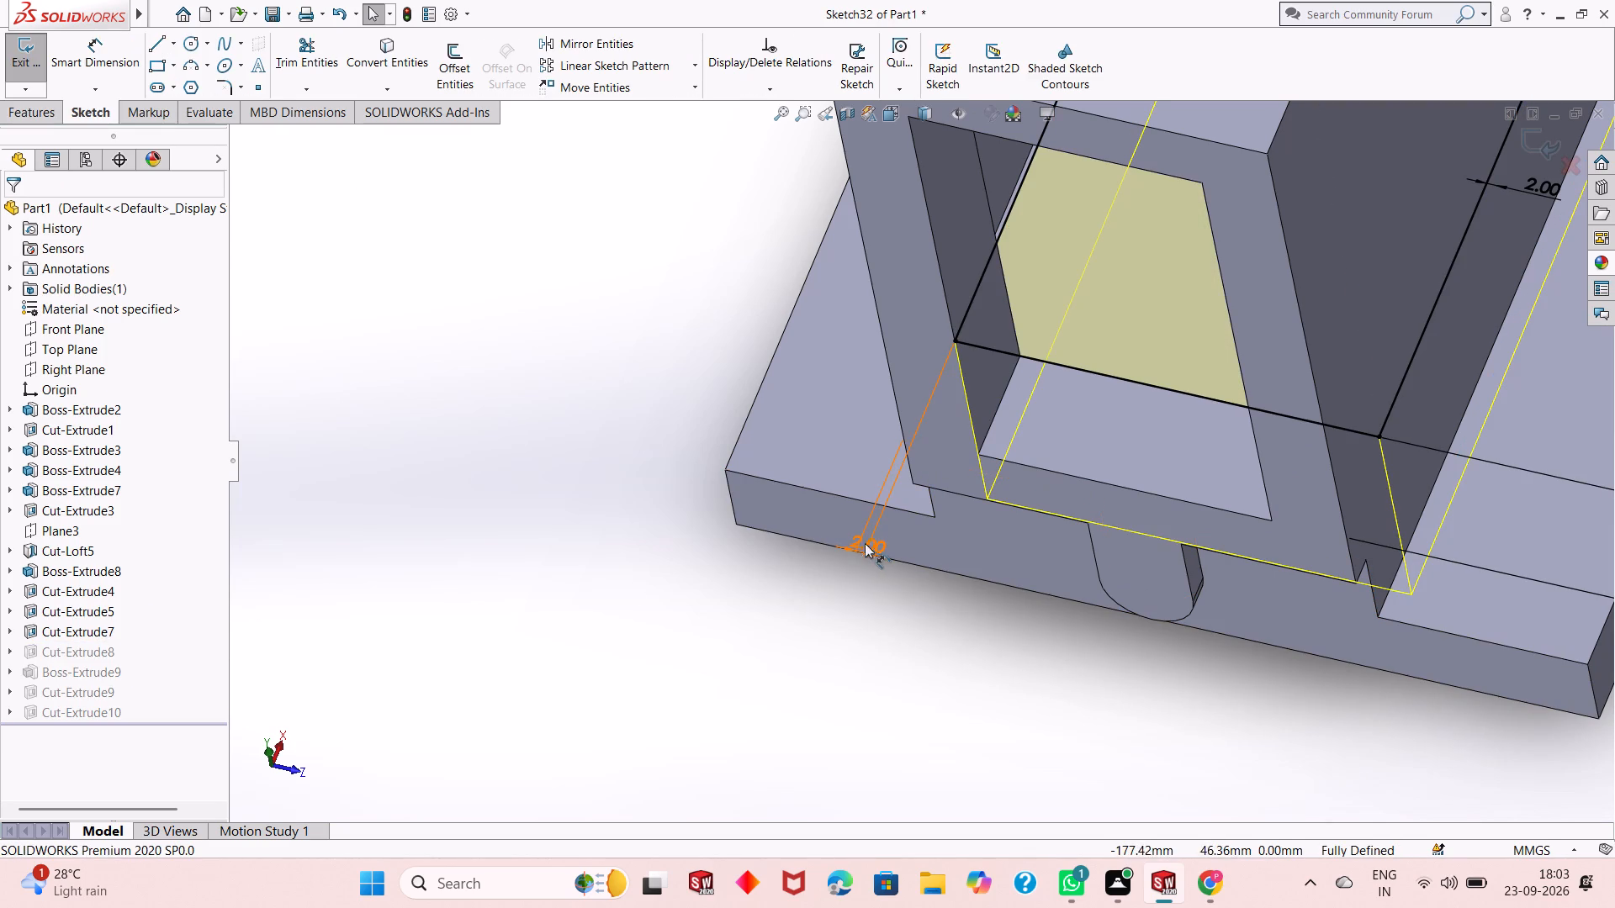
double_click(857, 543)
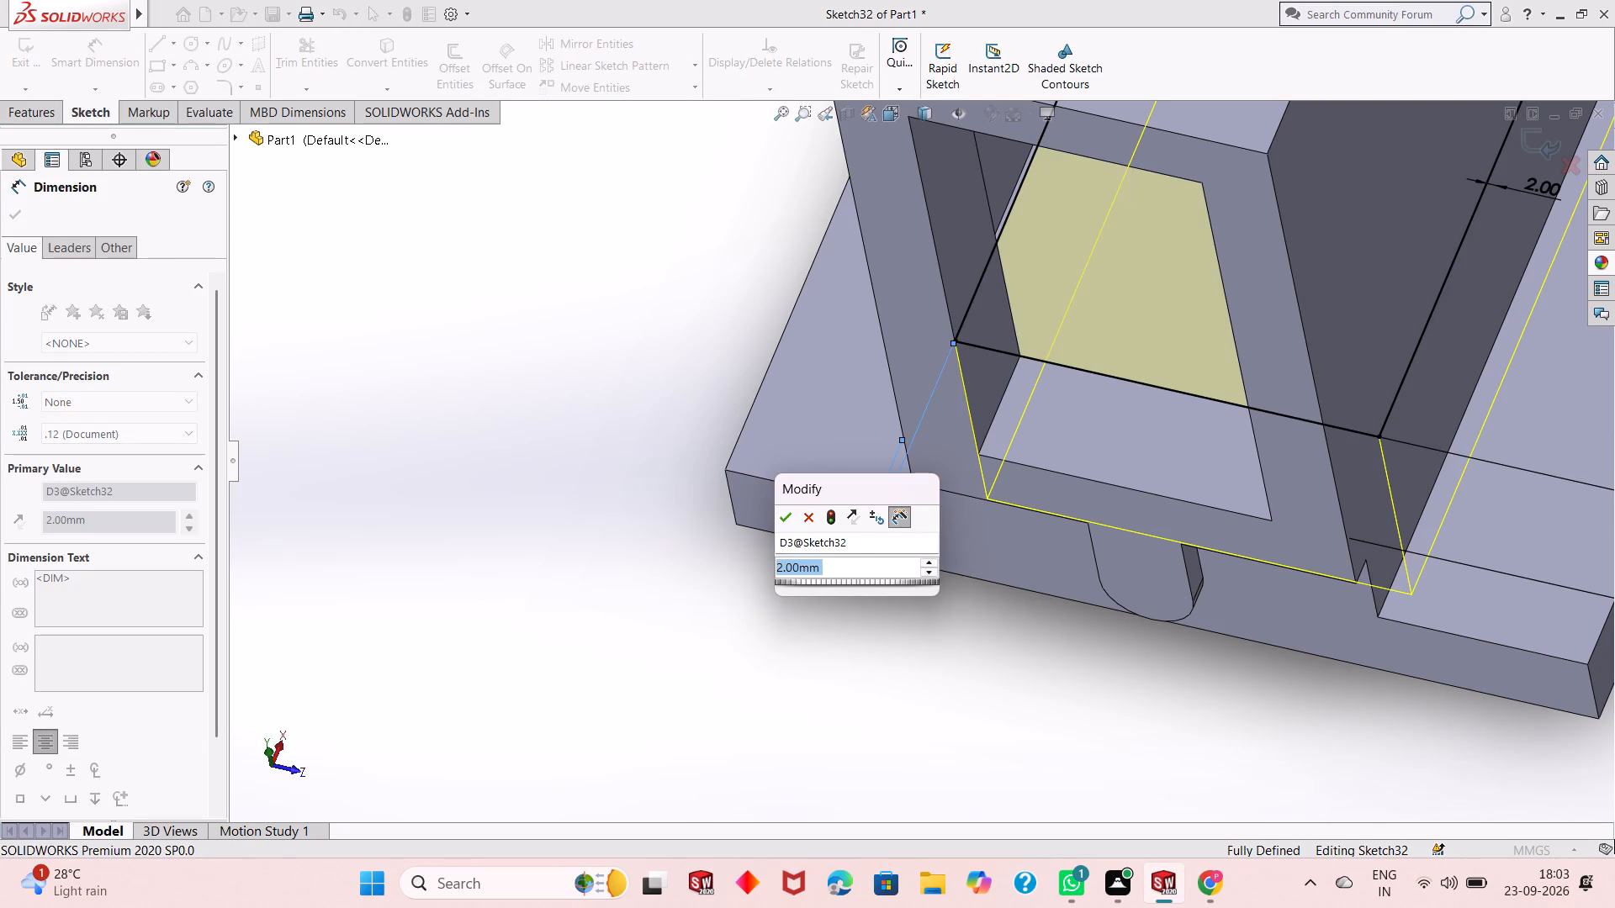
key("1")
key("Return")
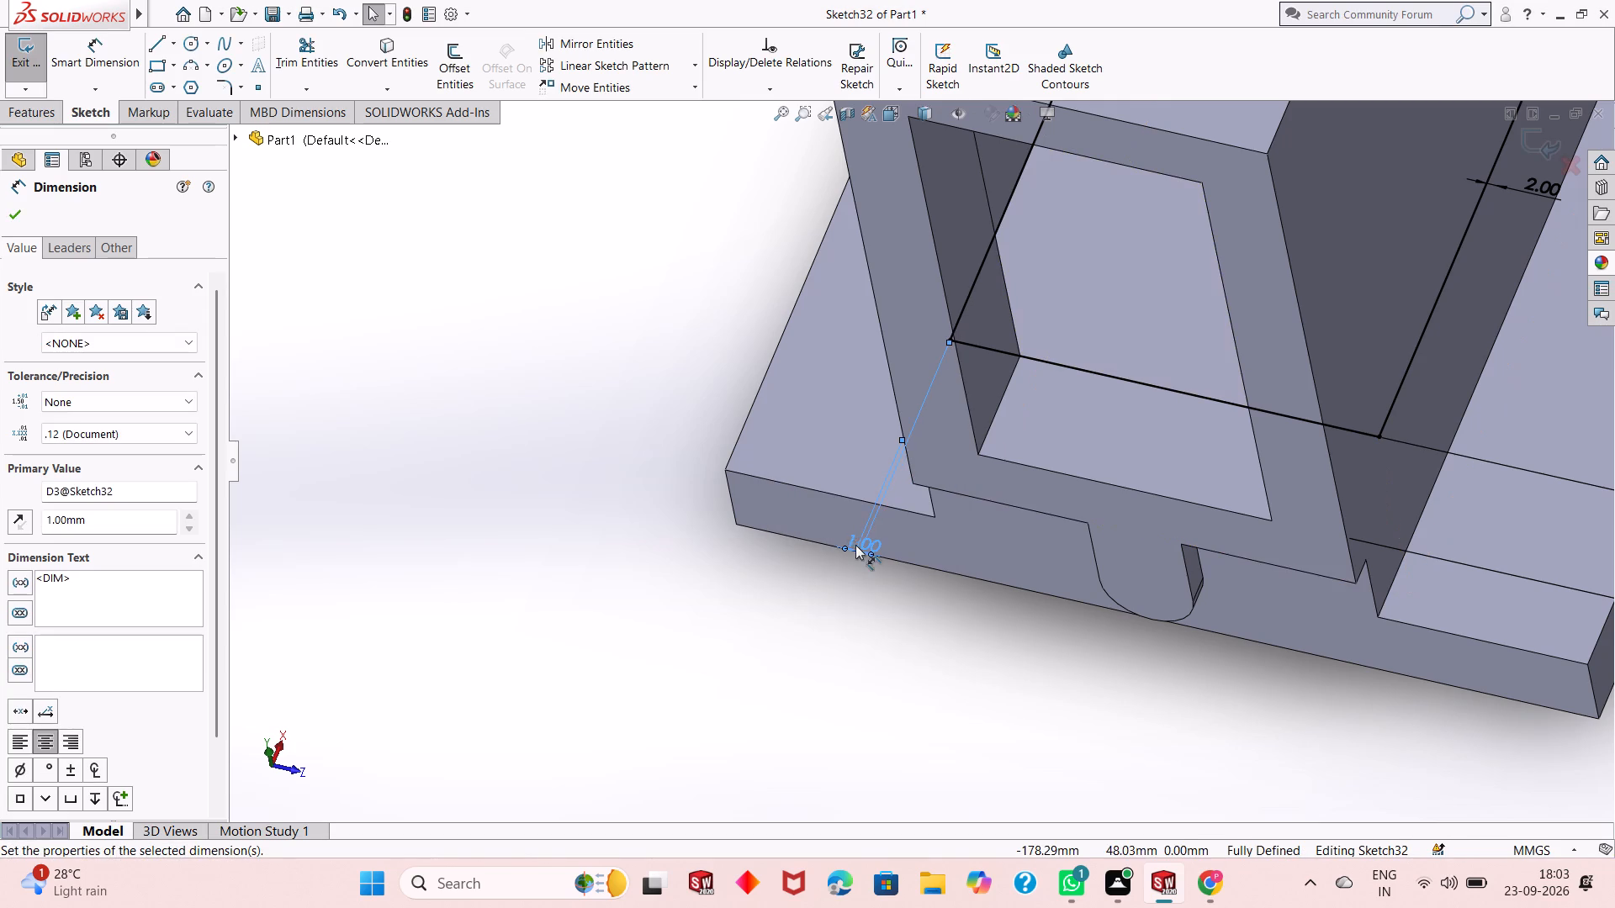
Set D2, the cut rectangle's offset at the opposite housing side, to 1 mm and exit the sketch to rebuild the cut.
scroll(1115, 578, "up", 3)
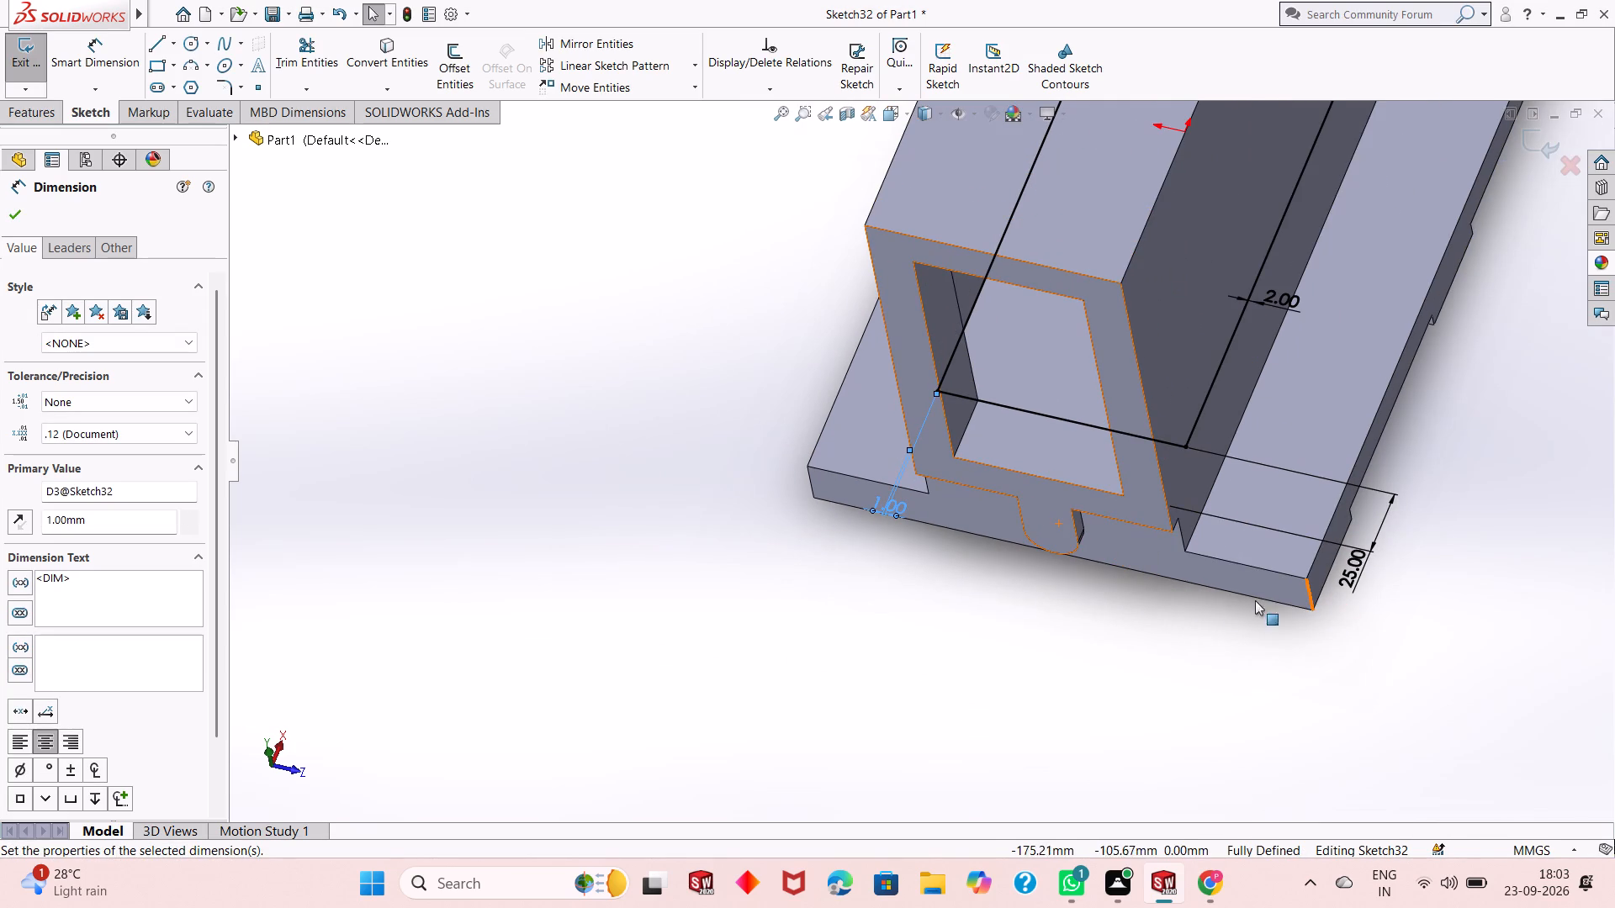
scroll(1268, 282, "down", 4)
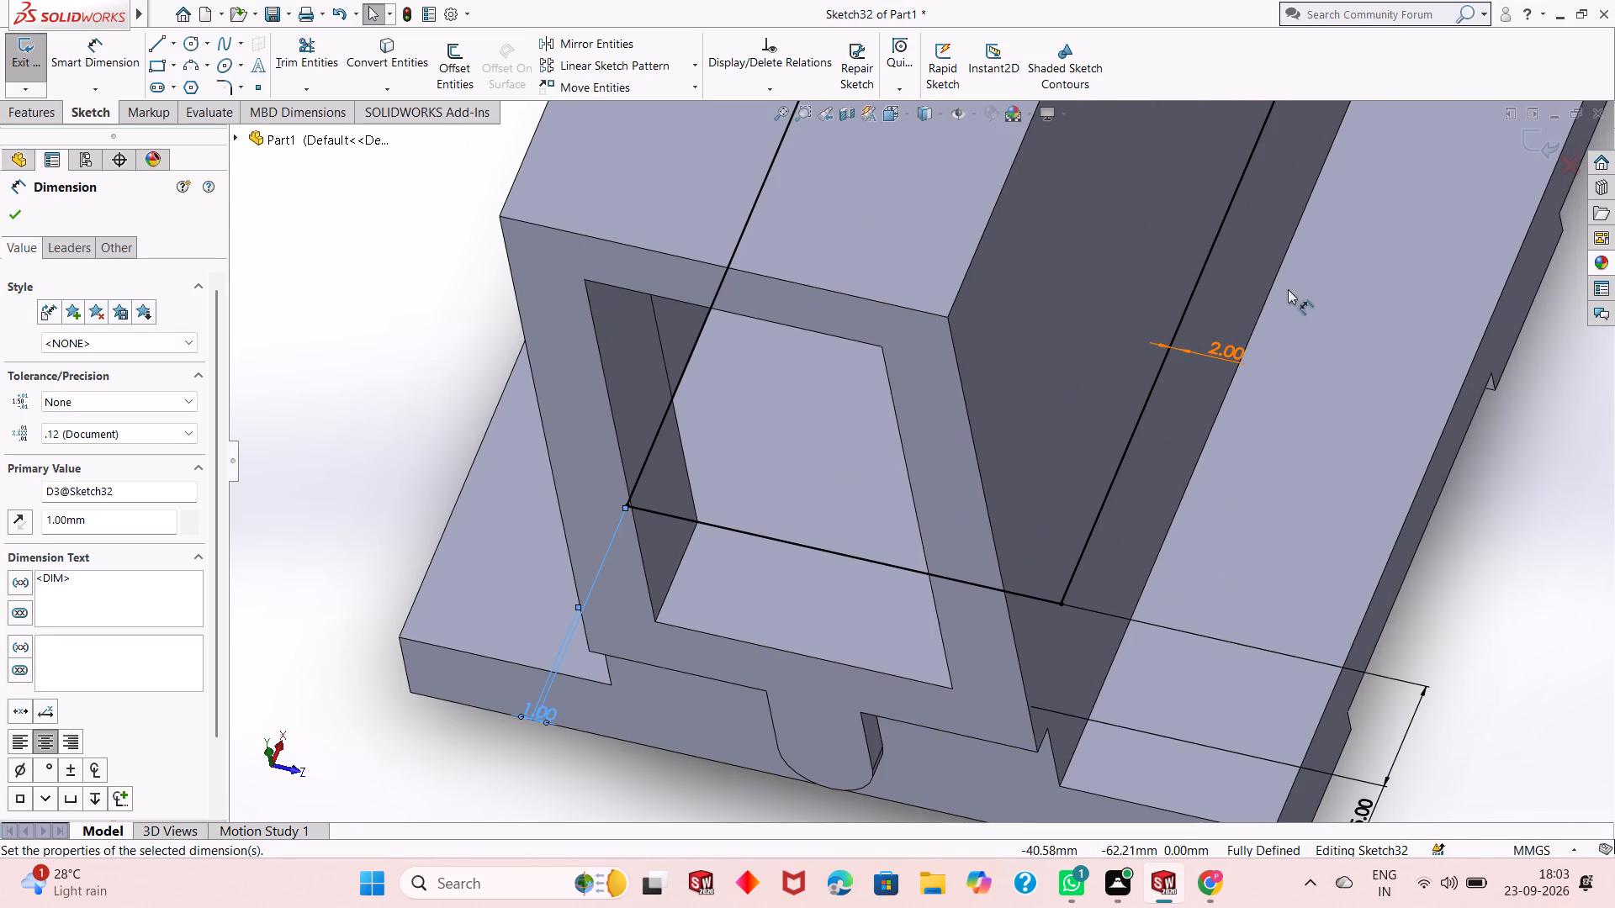
double_click(1233, 348)
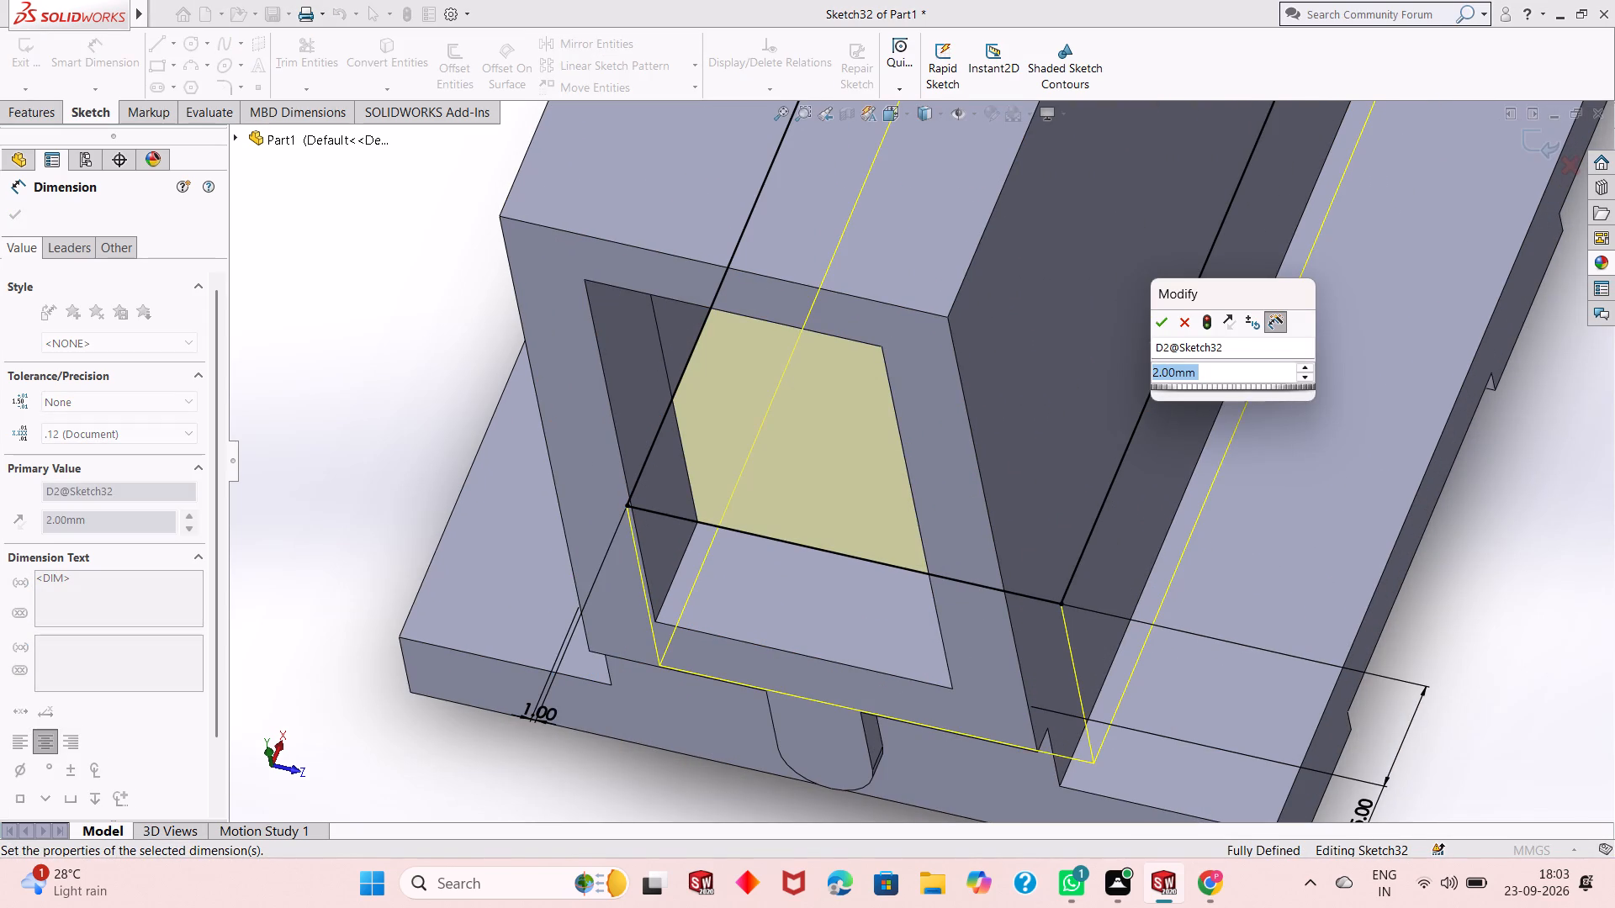
key("1")
key("Return")
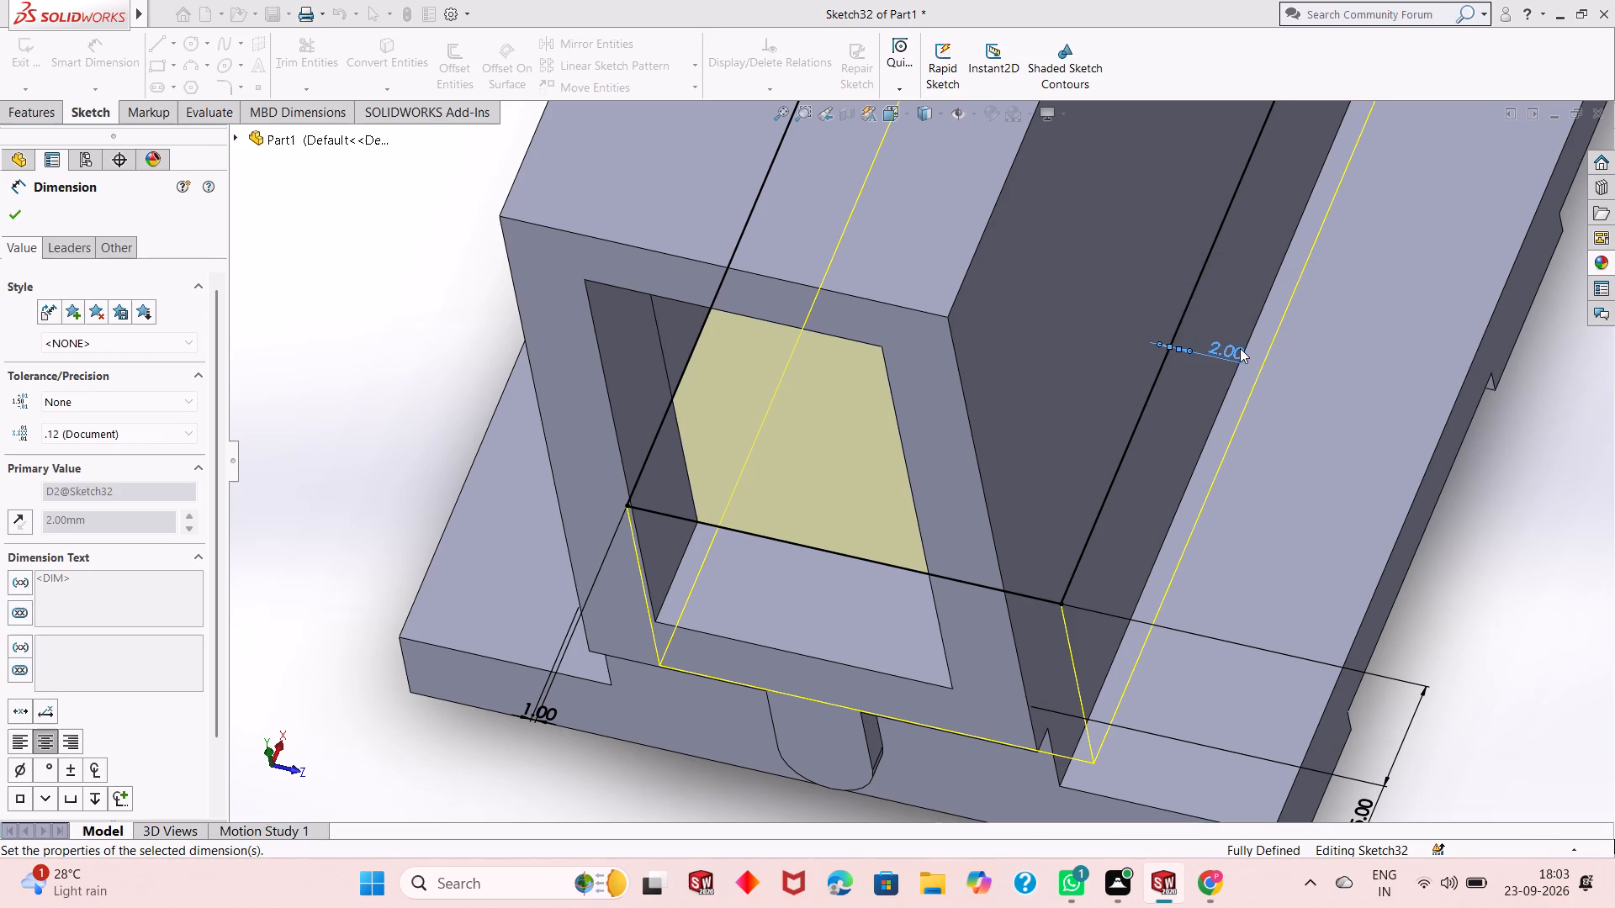
left_click(13, 218)
middle_click_drag(701, 564, 759, 514)
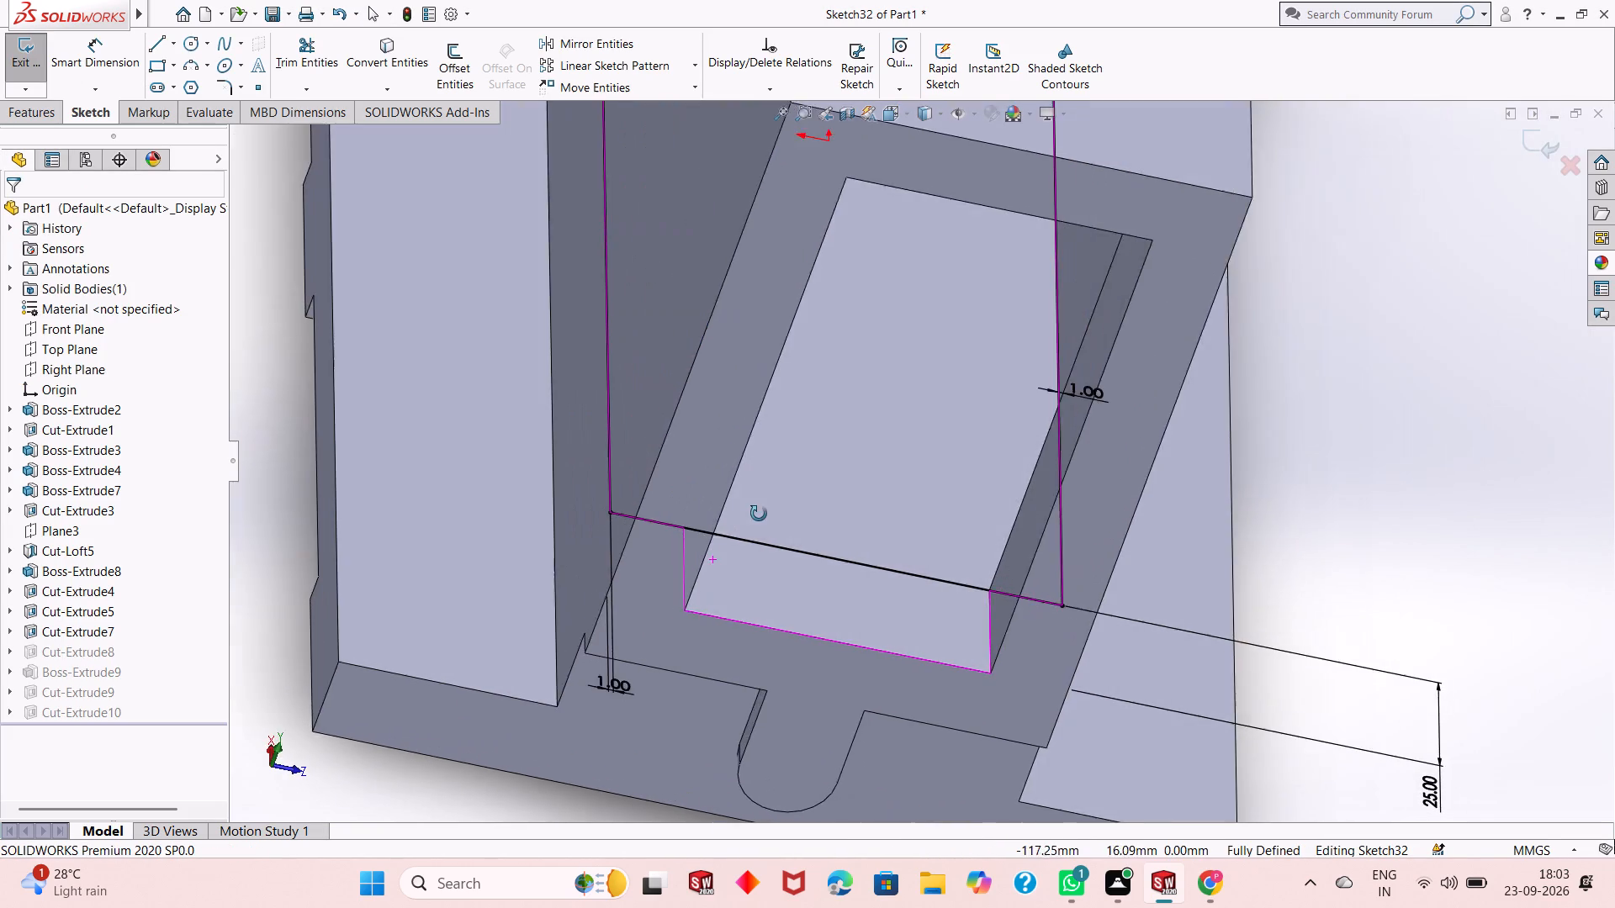
middle_click_drag(759, 514, 742, 497)
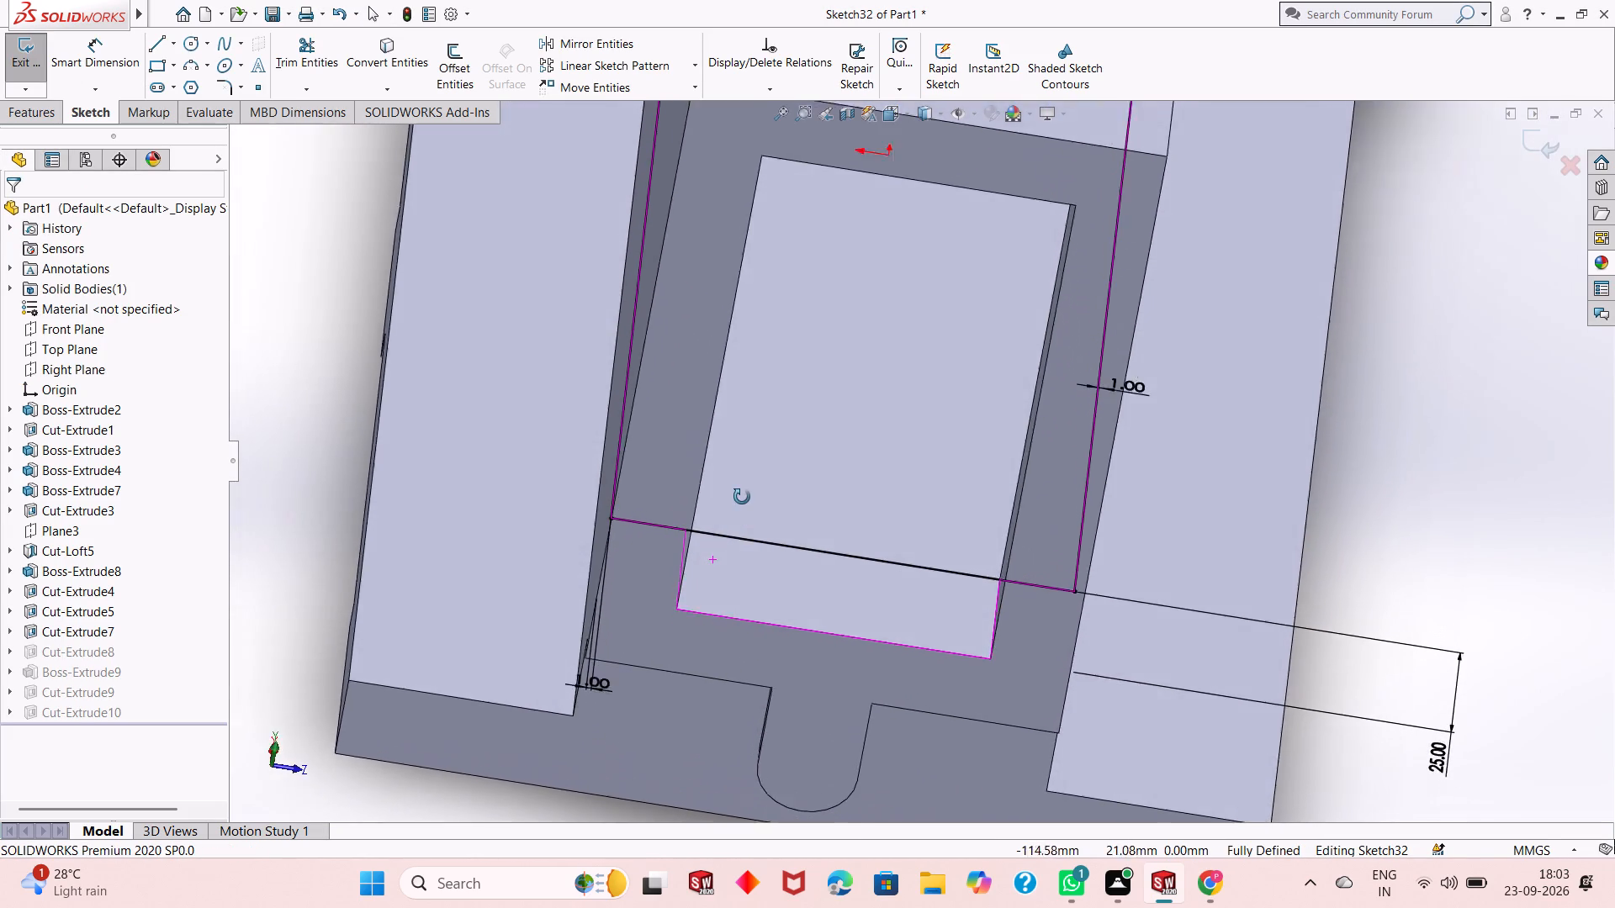
middle_click_drag(742, 497, 700, 520)
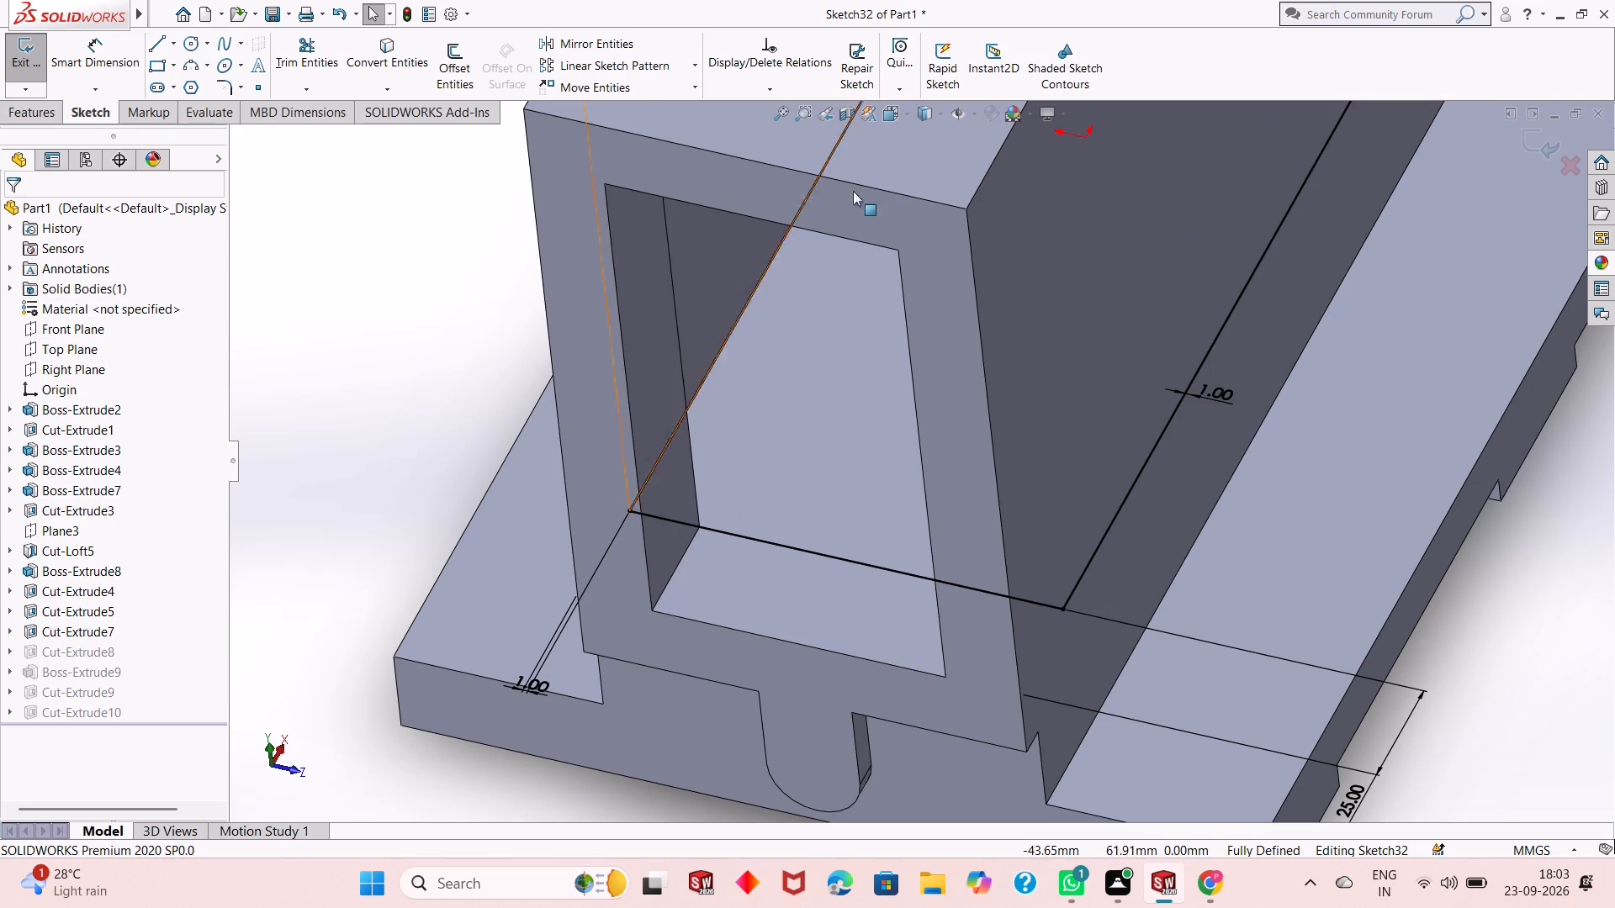
left_click(1530, 145)
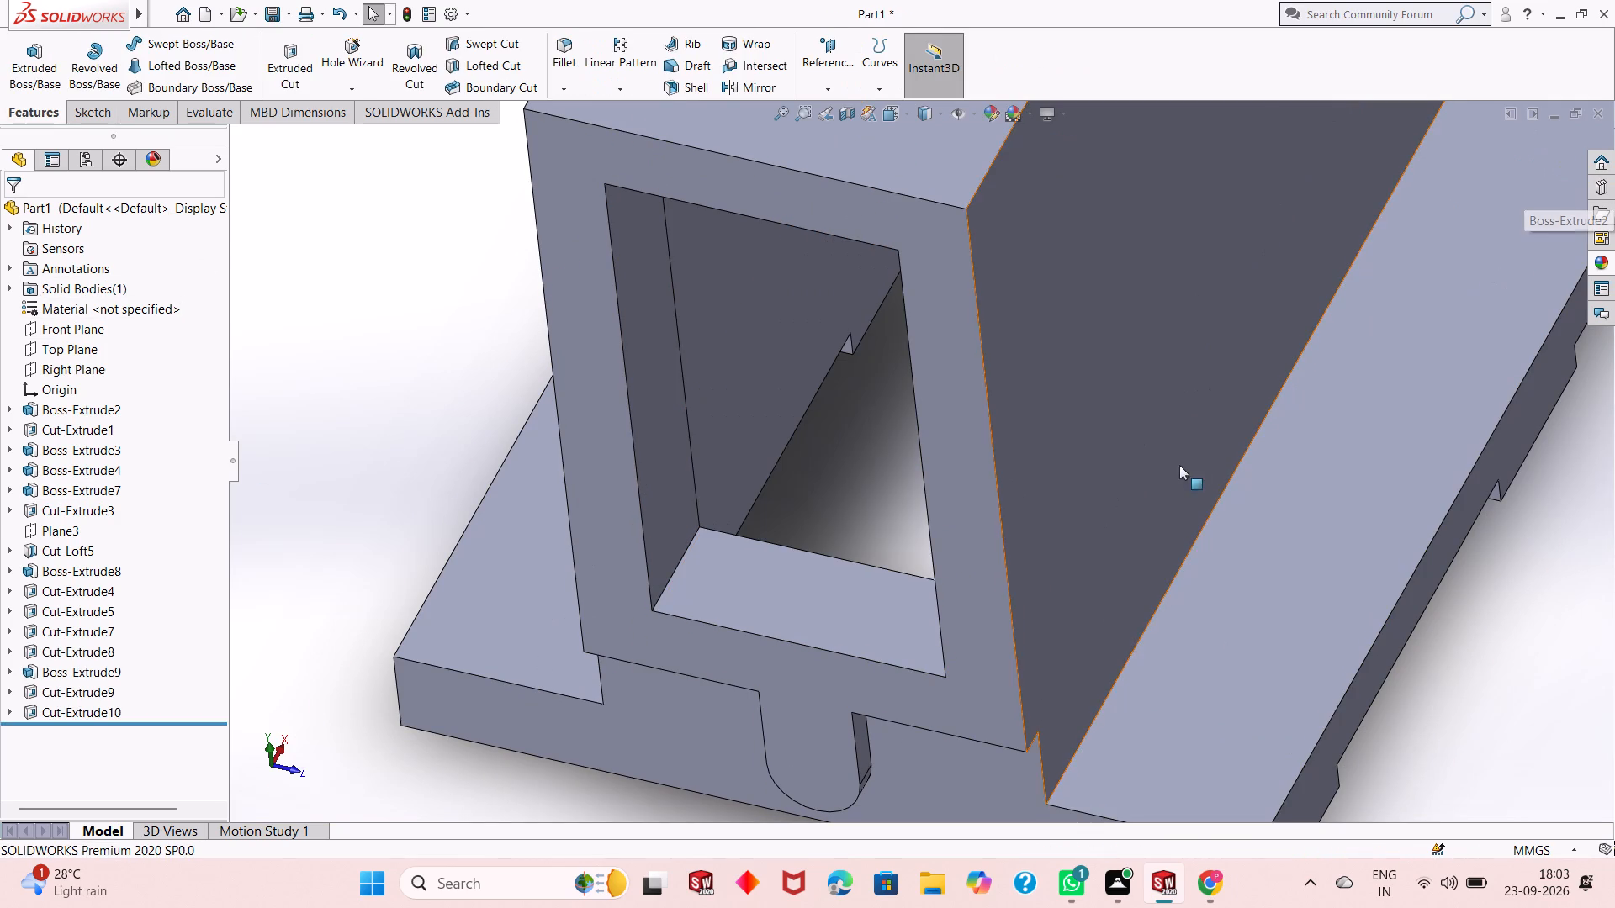
middle_click_drag(786, 438, 797, 359)
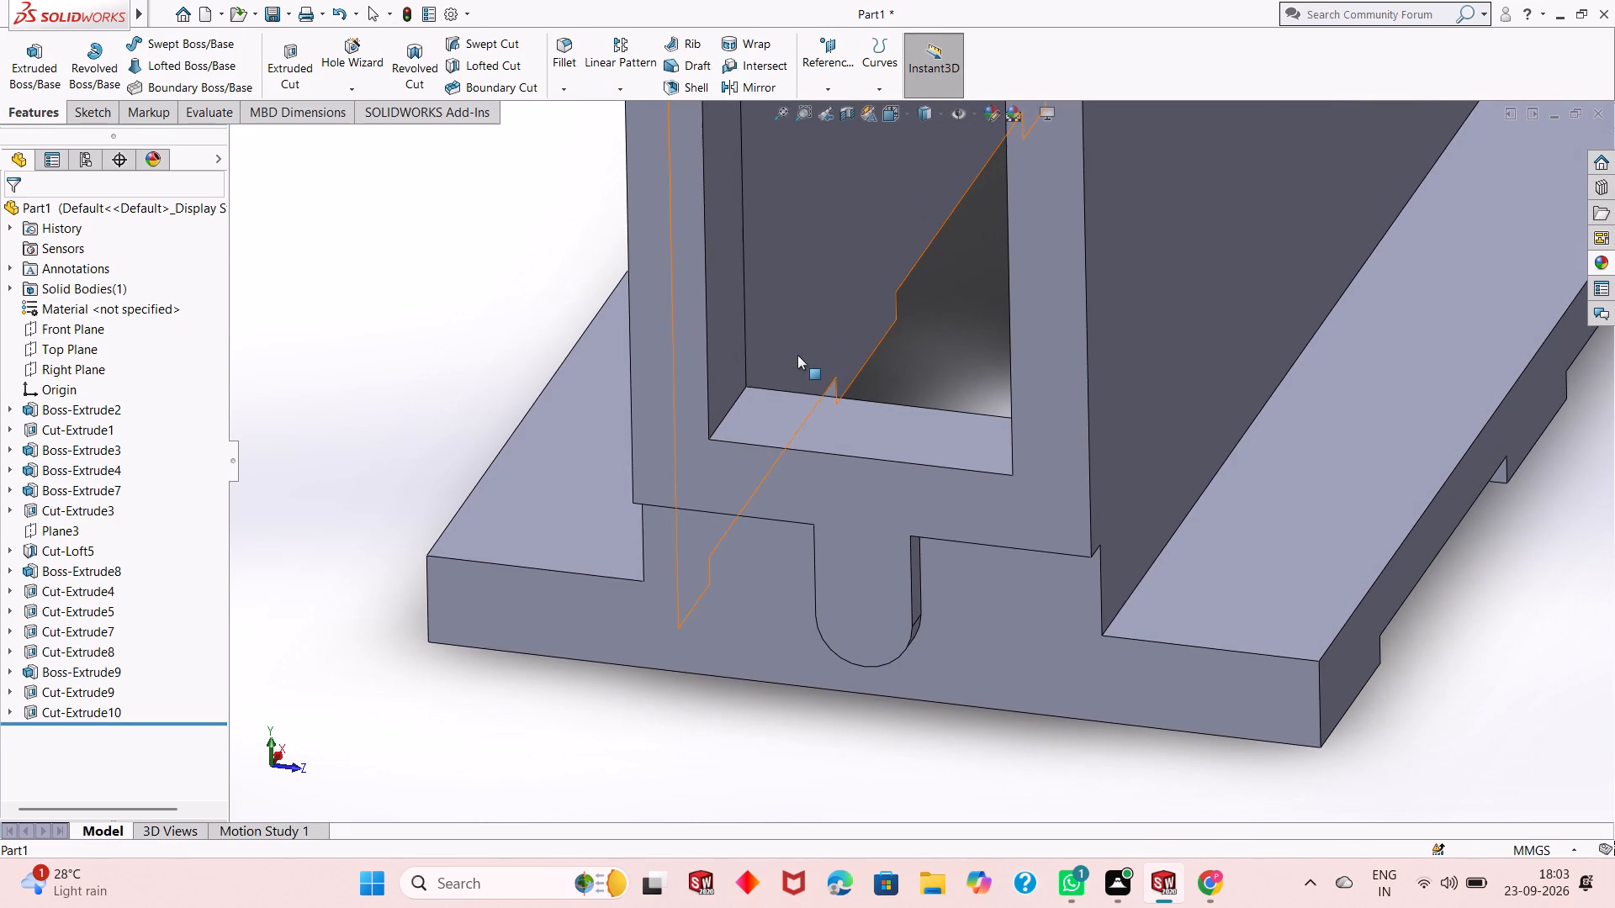
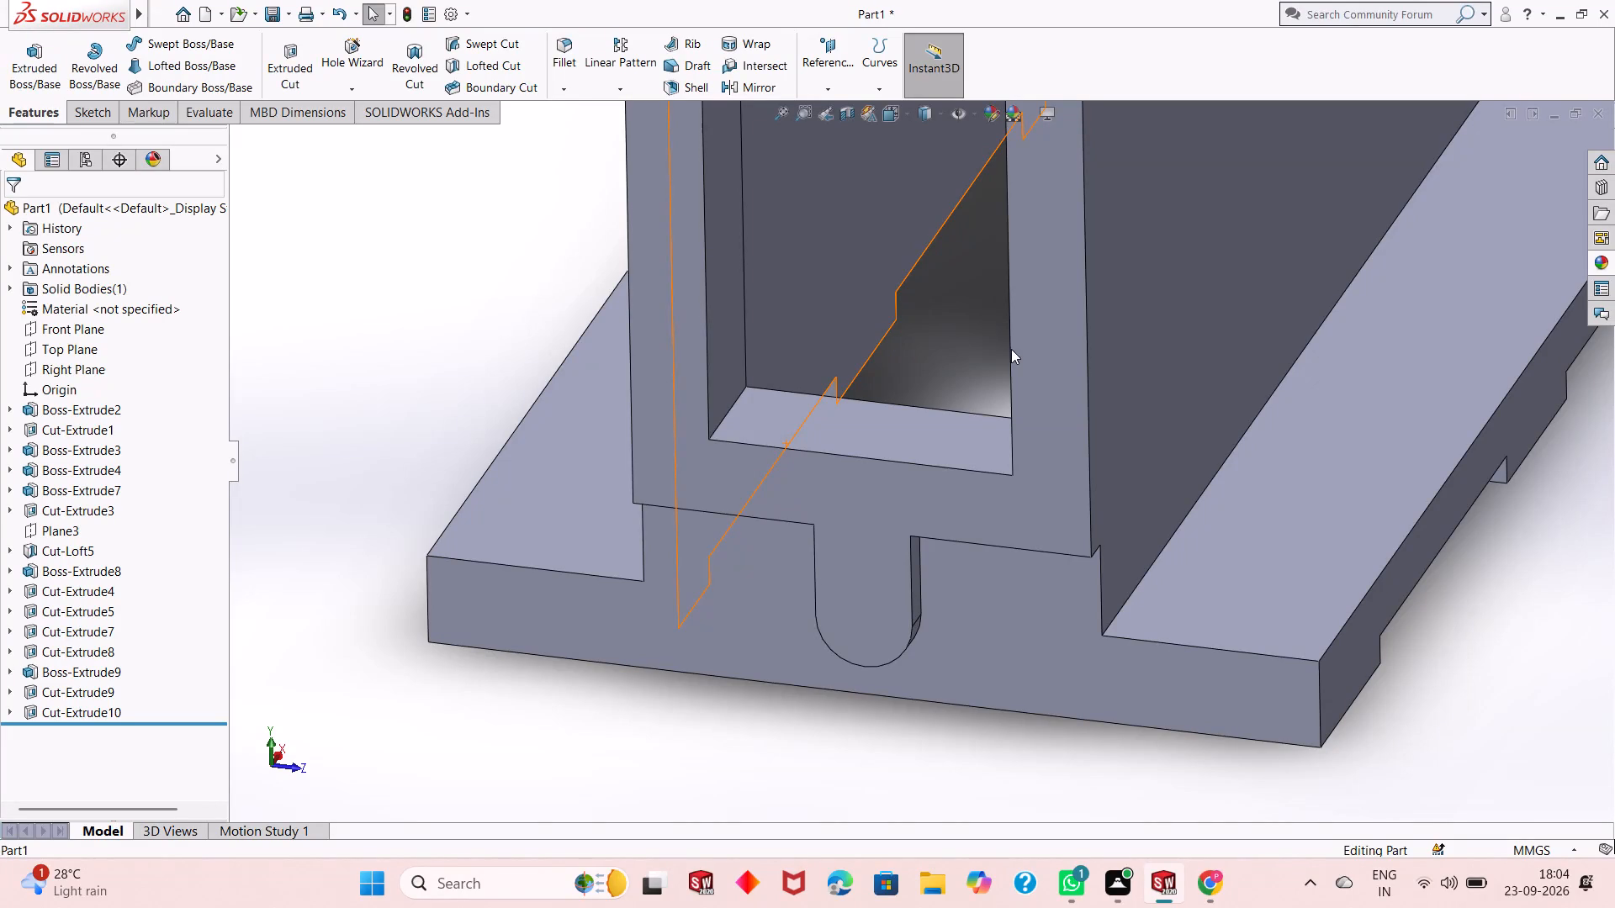
Examine the rectangular side opening, the interior side walls and the cavity floor of the housing from several angles.
scroll(948, 370, "up", 10)
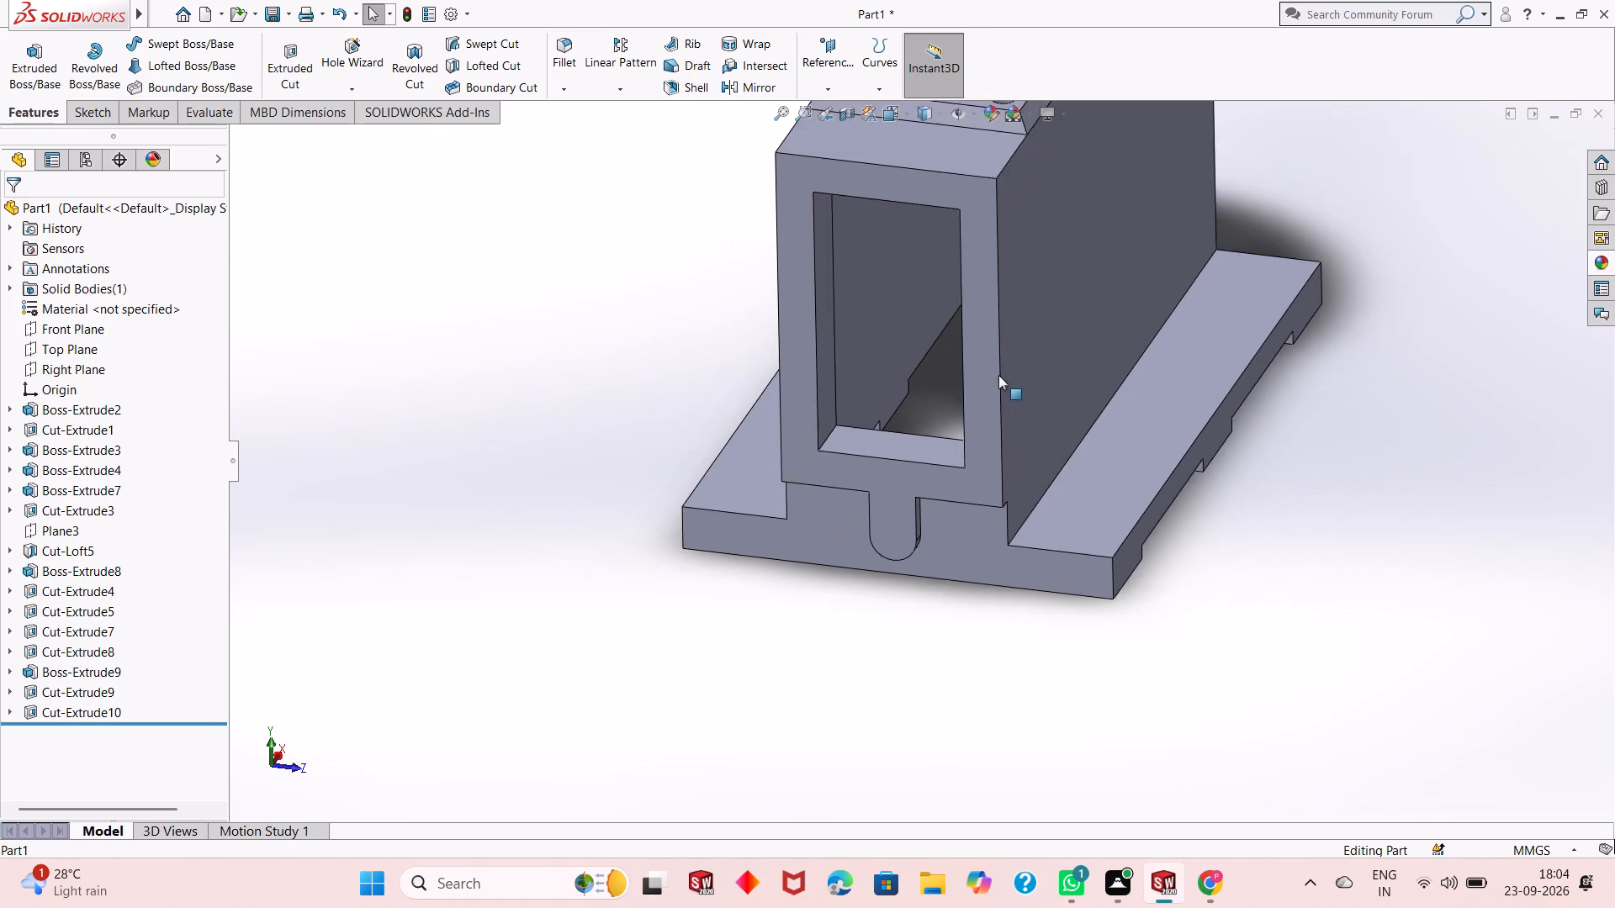
scroll(1201, 214, "down", 3)
scroll(702, 531, "up", 2)
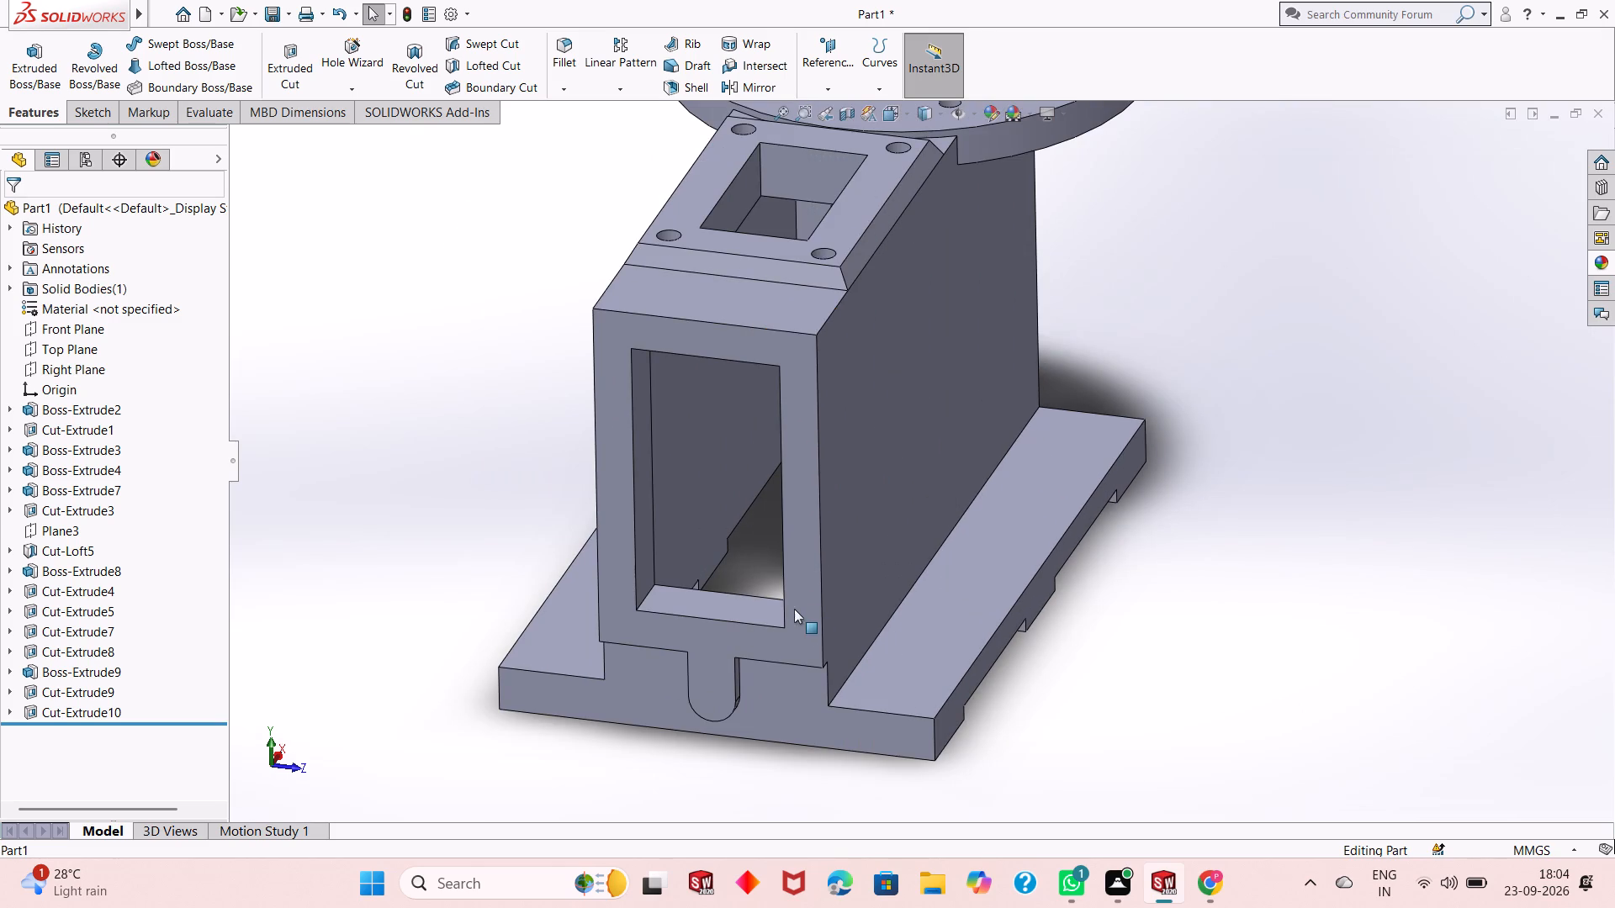
middle_click_drag(731, 556, 731, 550)
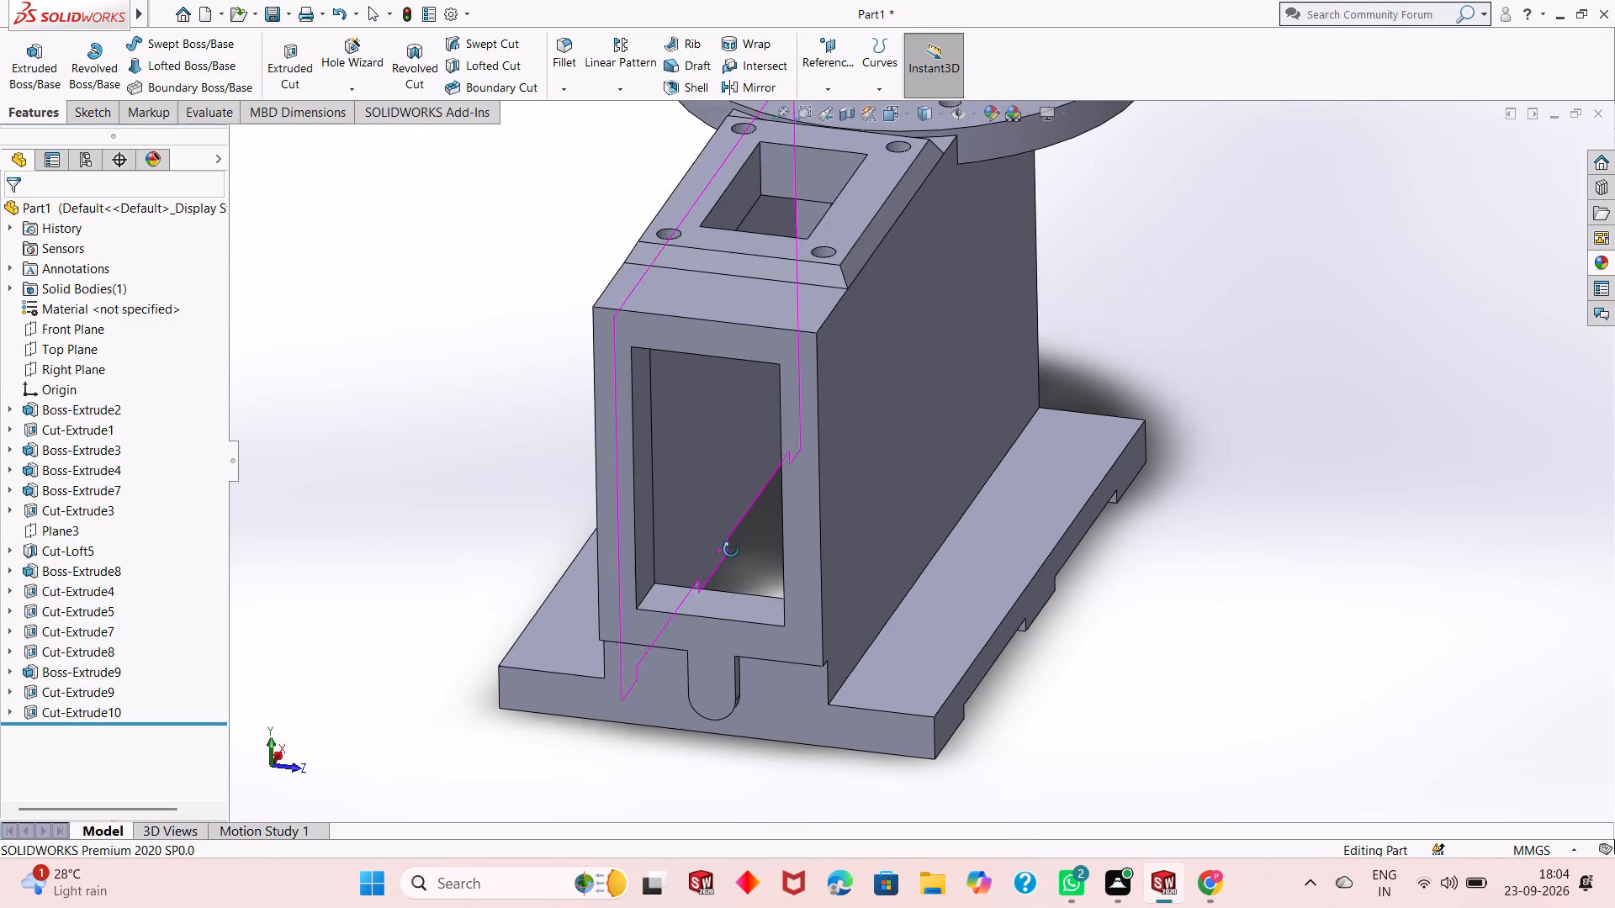
middle_click_drag(731, 550, 725, 548)
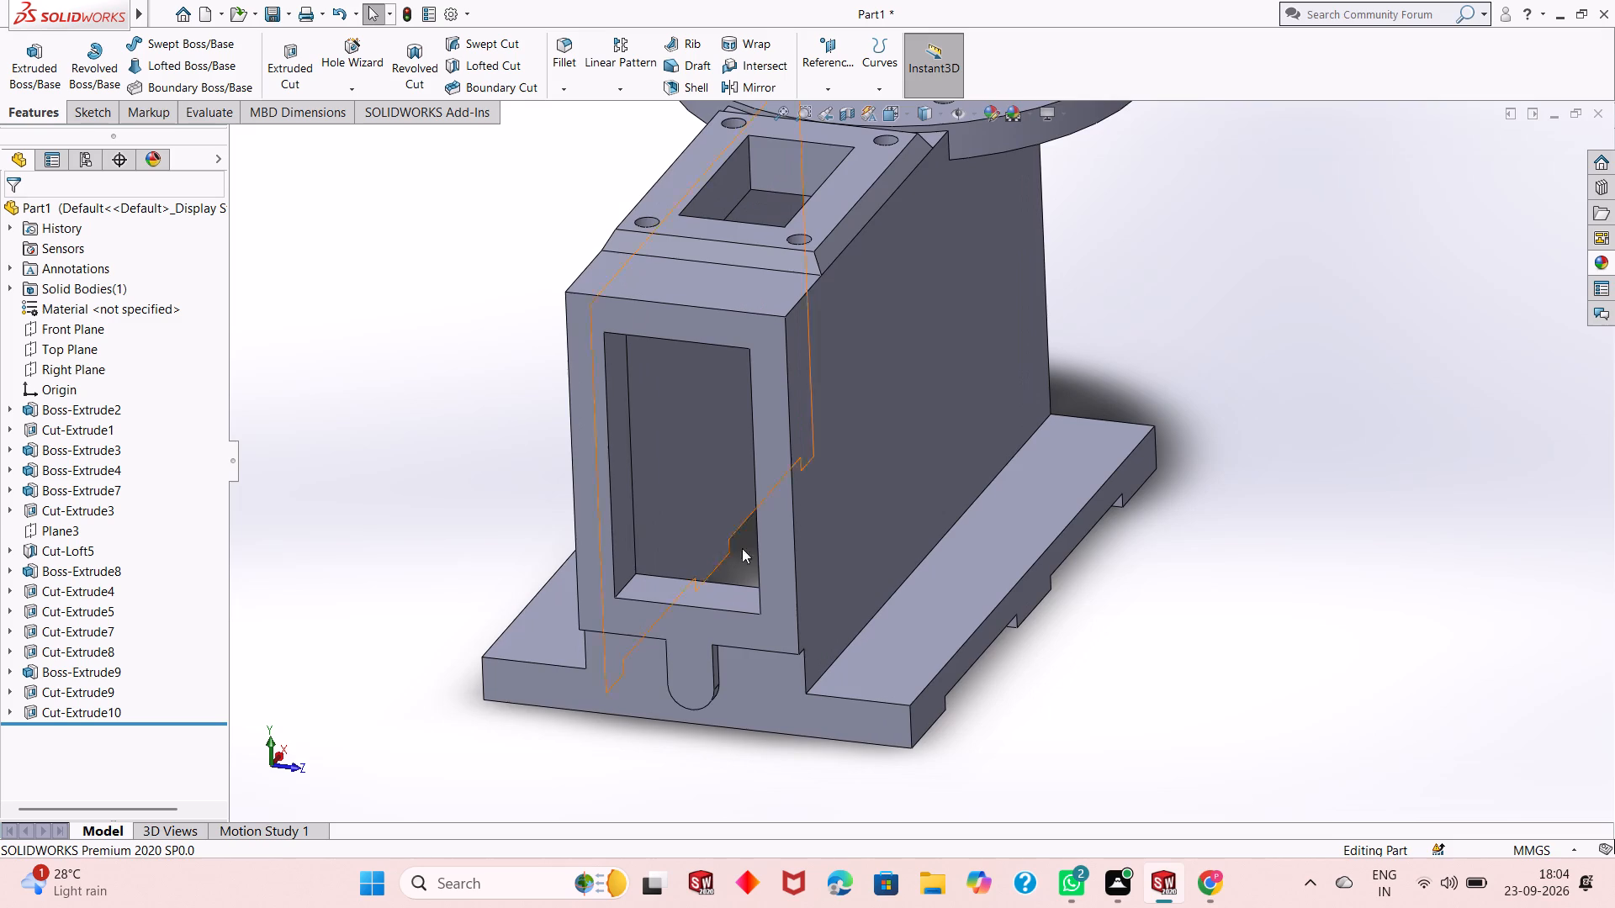
scroll(741, 523, "down", 3)
scroll(741, 523, "up", 2)
scroll(824, 494, "down", 3)
scroll(824, 492, "up", 2)
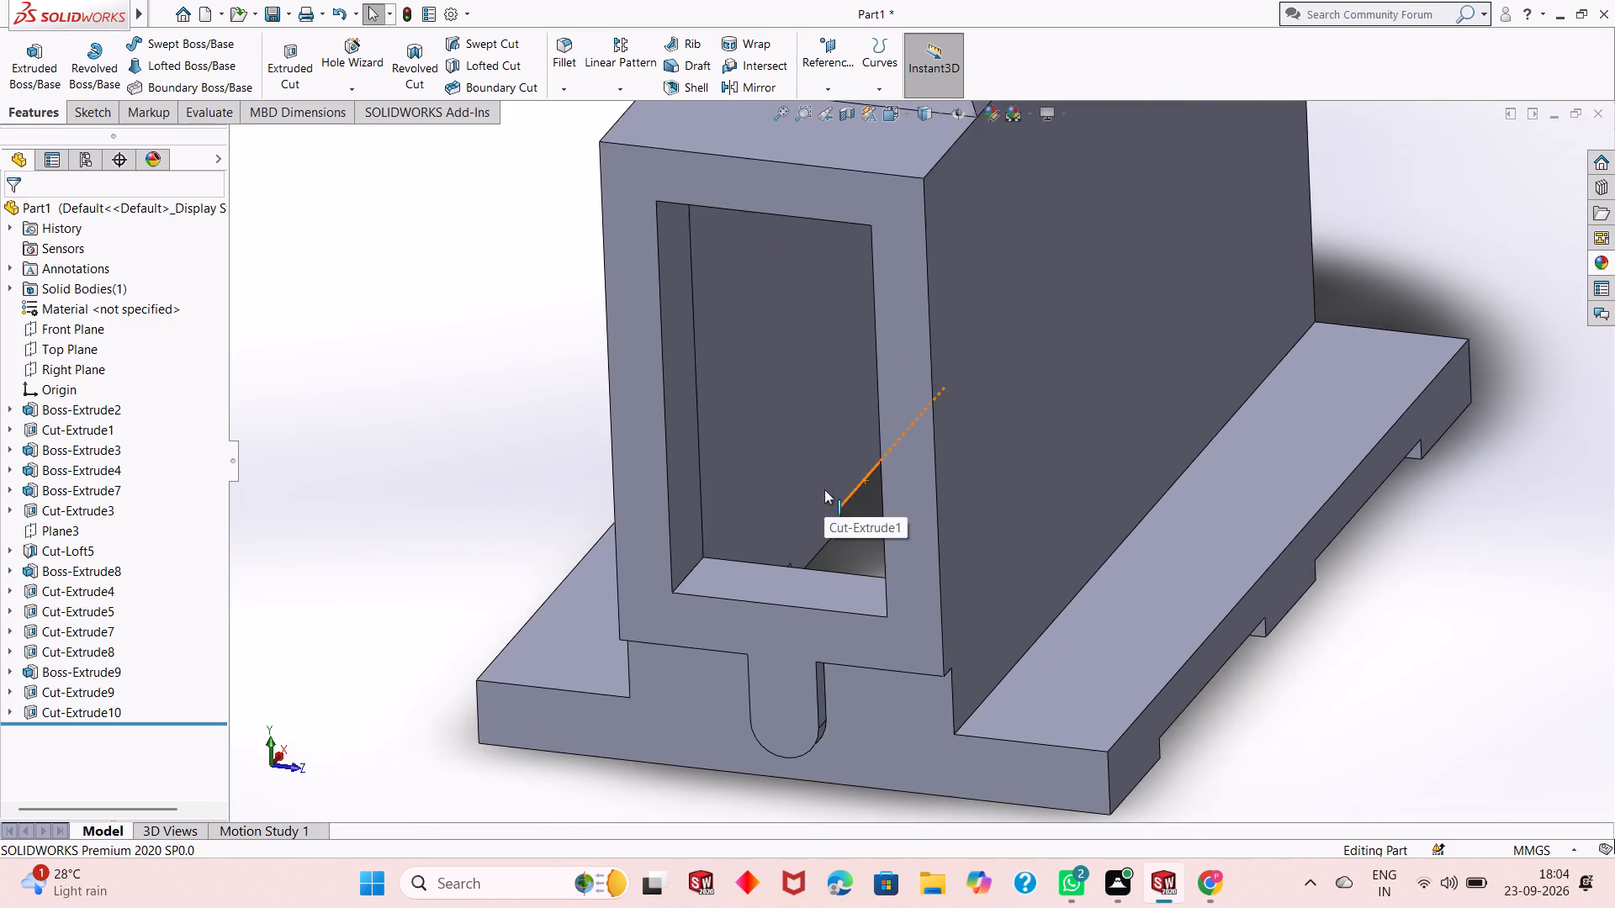
scroll(854, 459, "up", 1)
scroll(1058, 215, "down", 2)
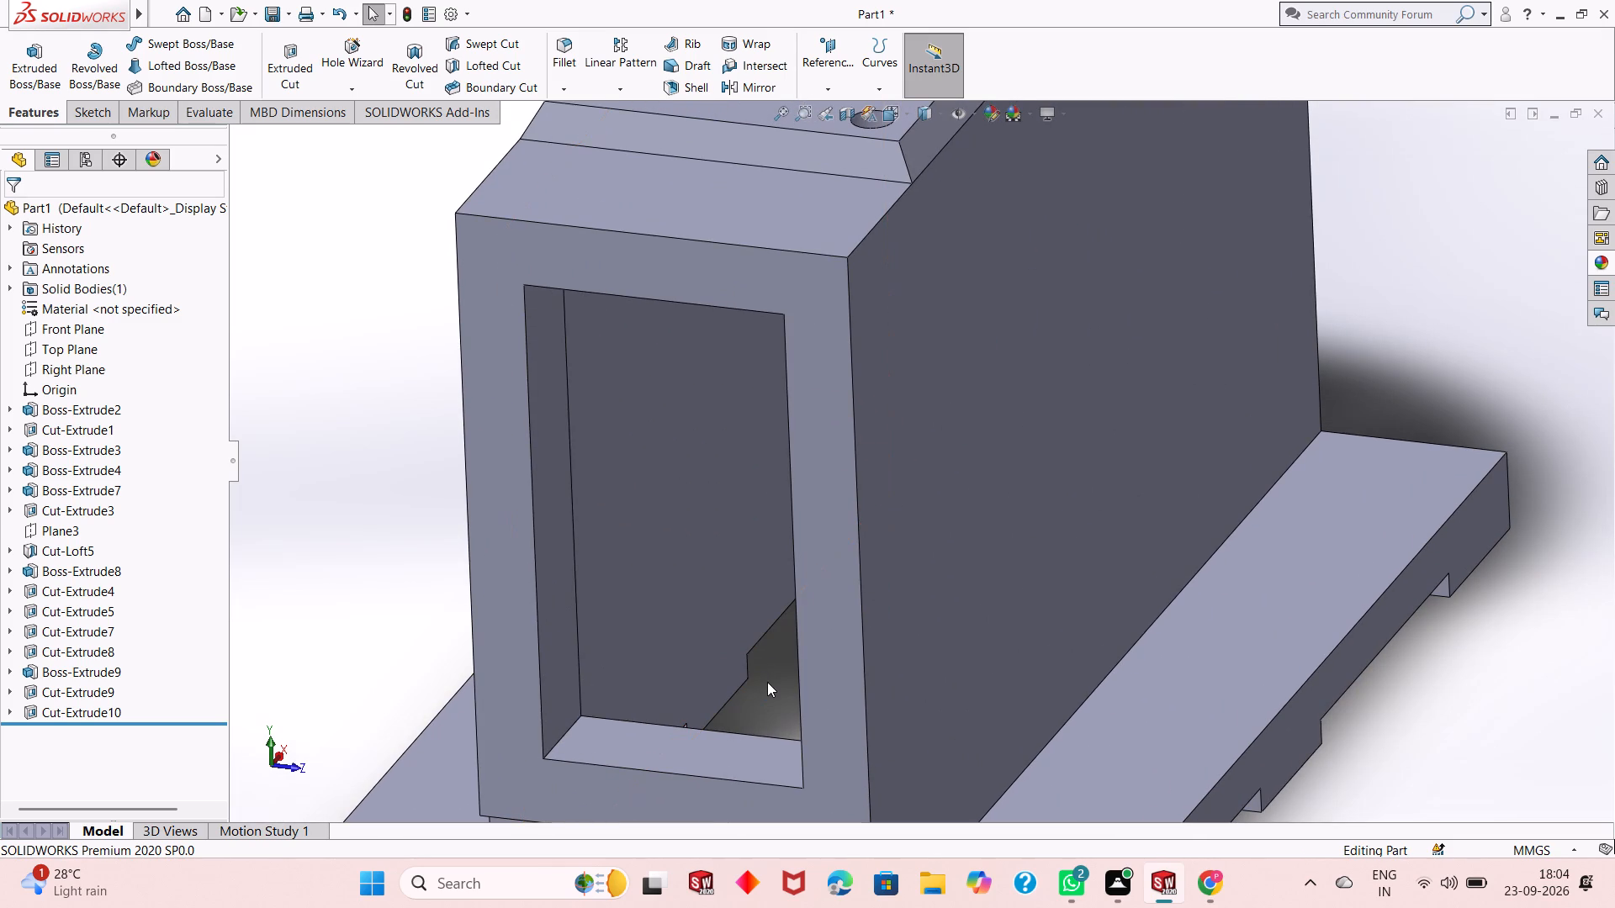
middle_click_drag(770, 657, 772, 611)
scroll(749, 499, "up", 2)
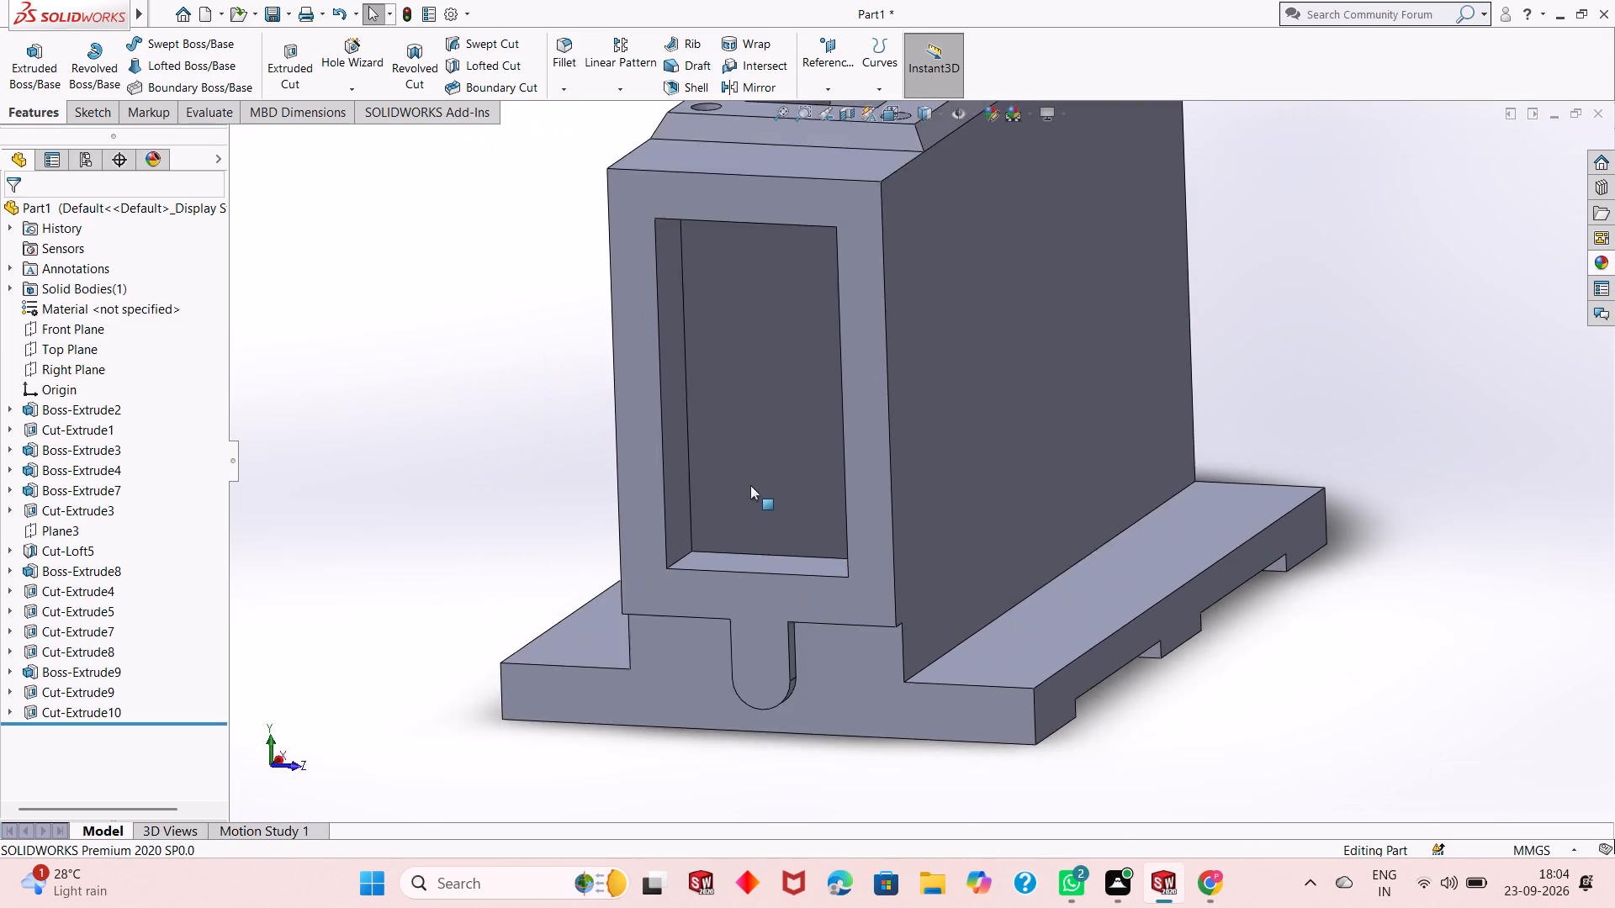
scroll(750, 485, "up", 2)
scroll(886, 179, "down", 2)
scroll(839, 561, "up", 1)
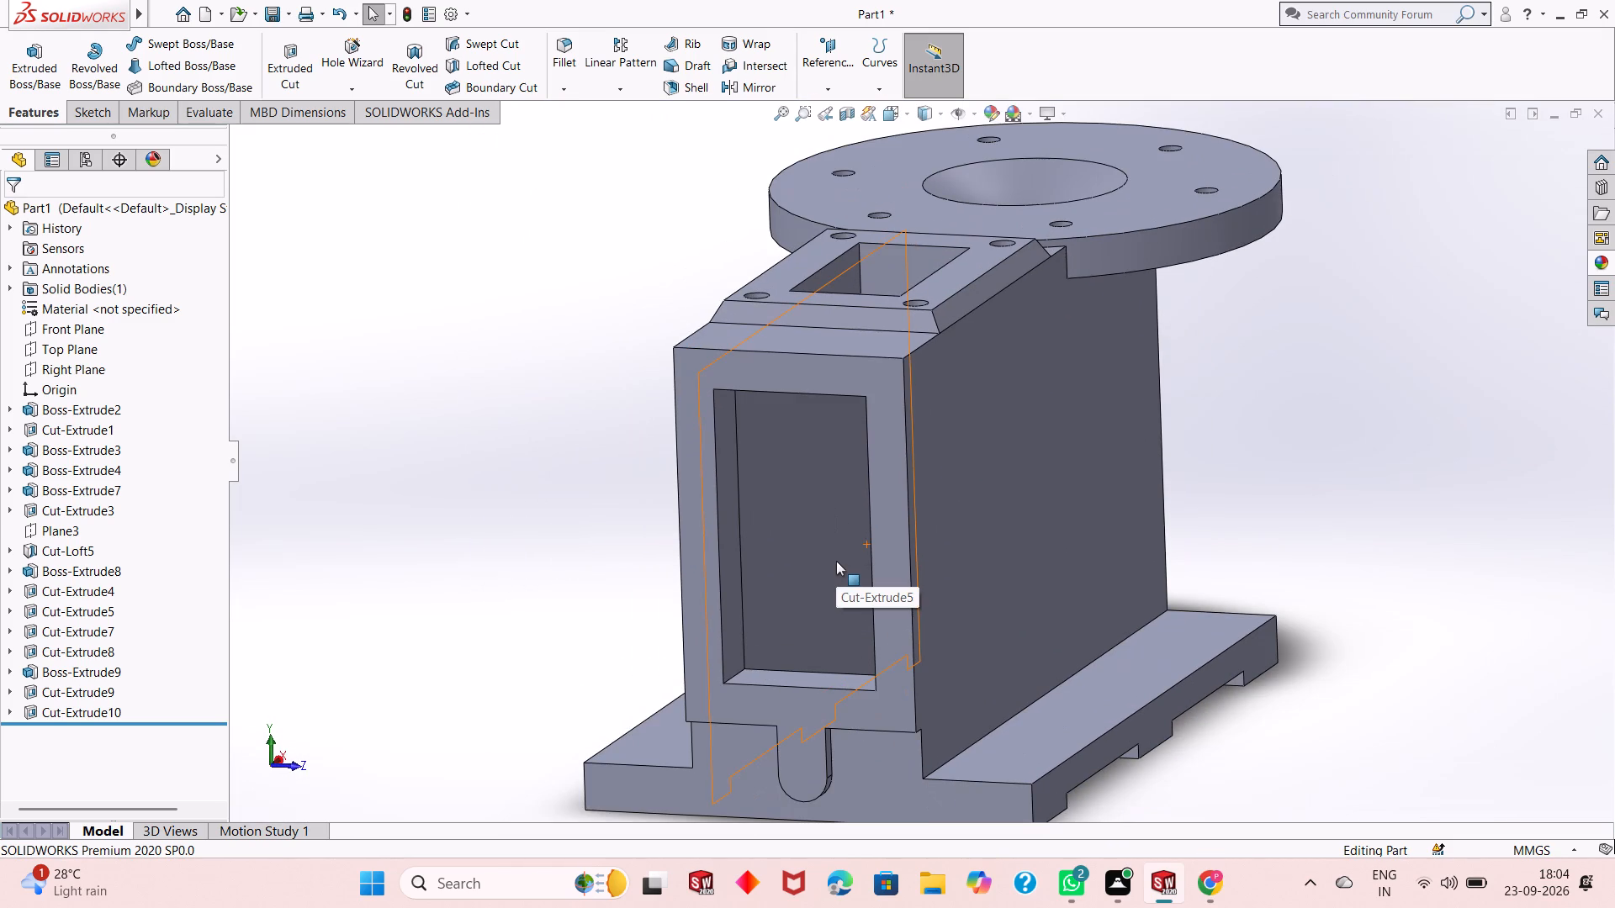
key("Escape")
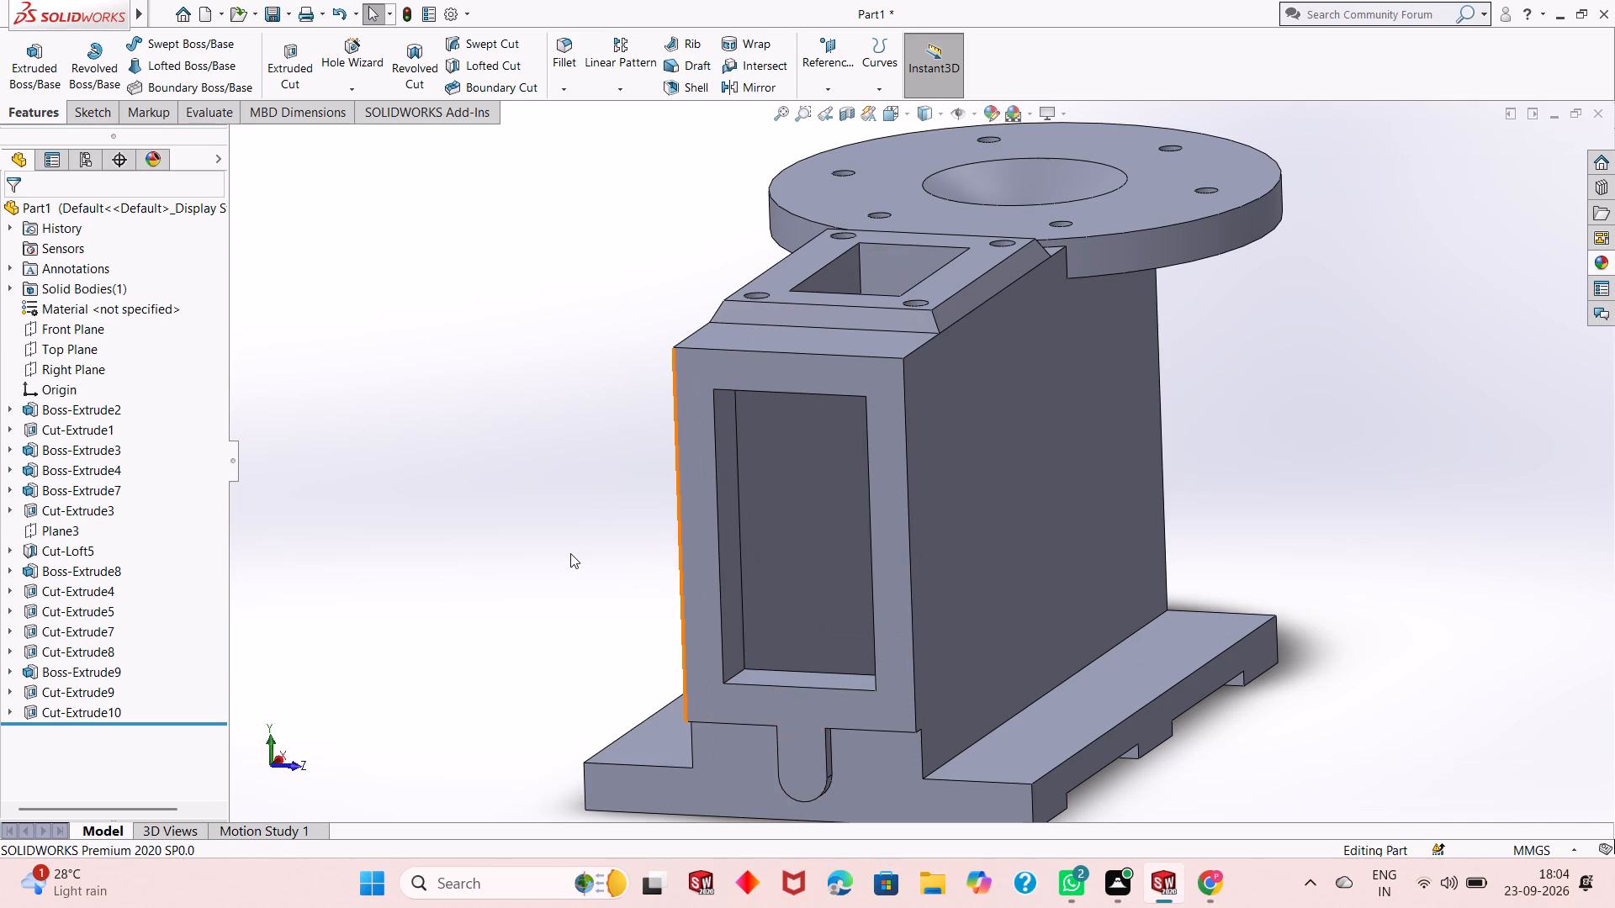
middle_click_drag(570, 553, 571, 604)
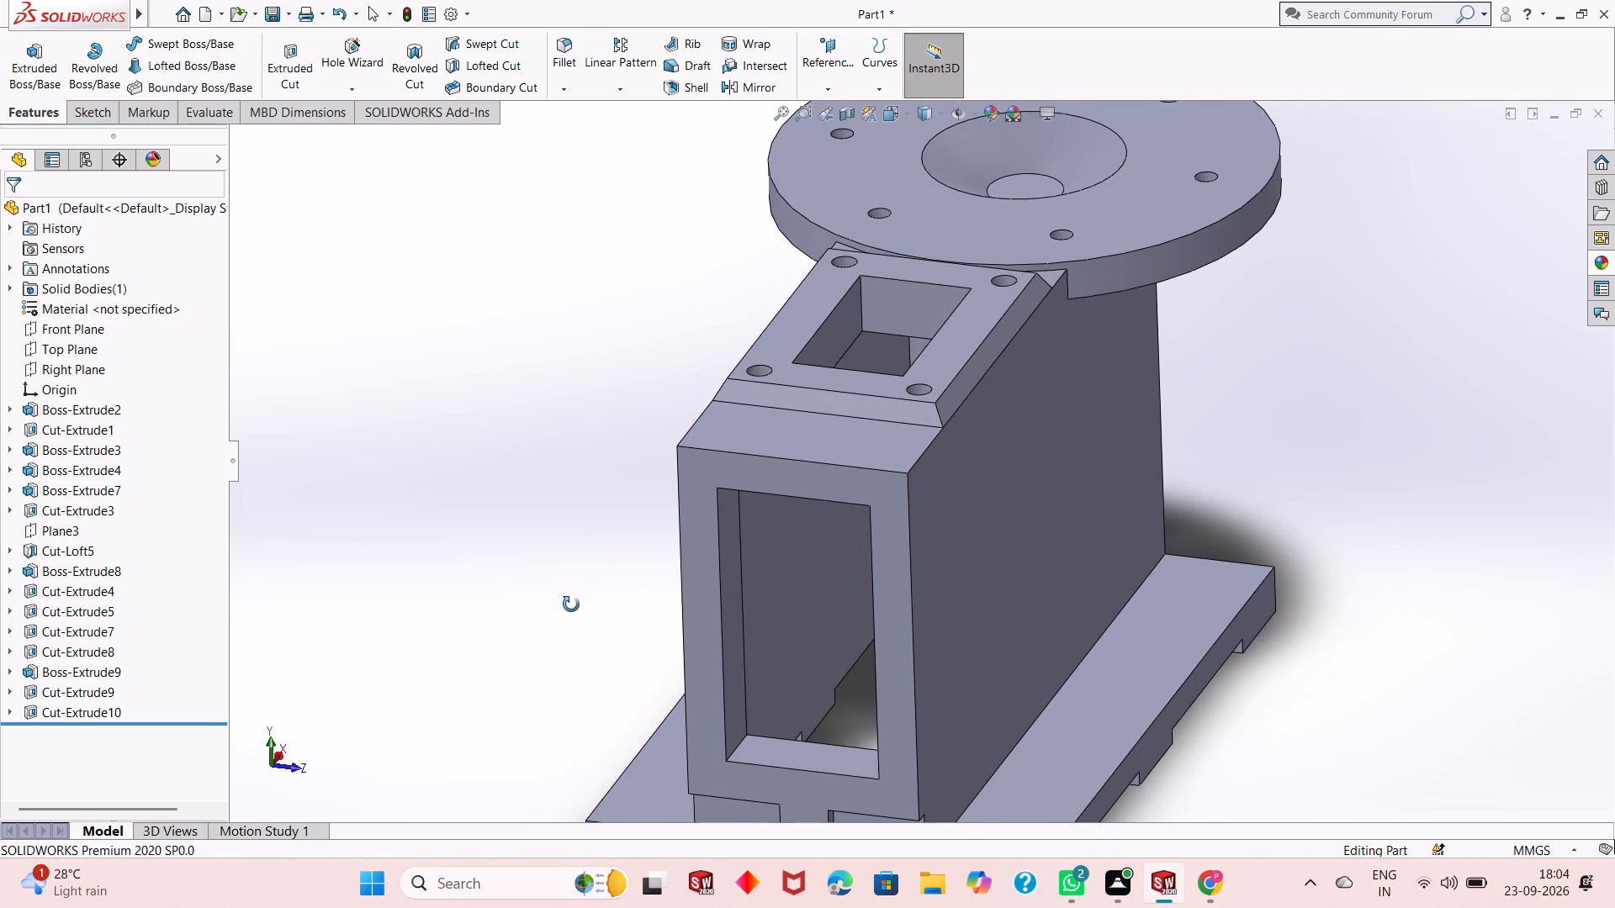
middle_click_drag(571, 604, 570, 628)
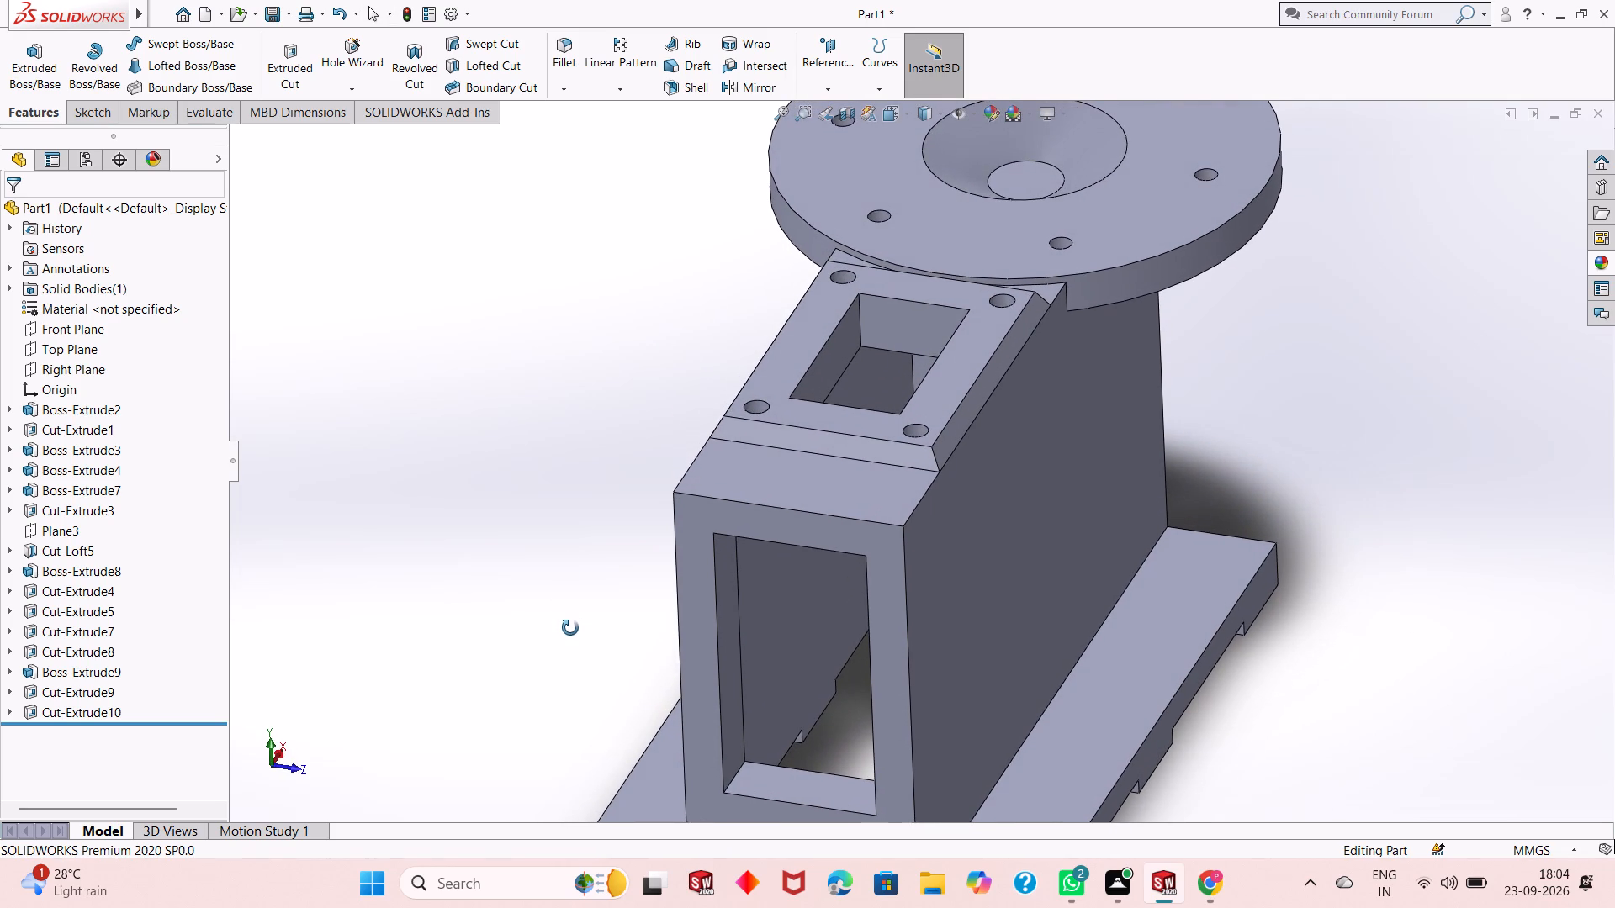
middle_click_drag(570, 628, 564, 567)
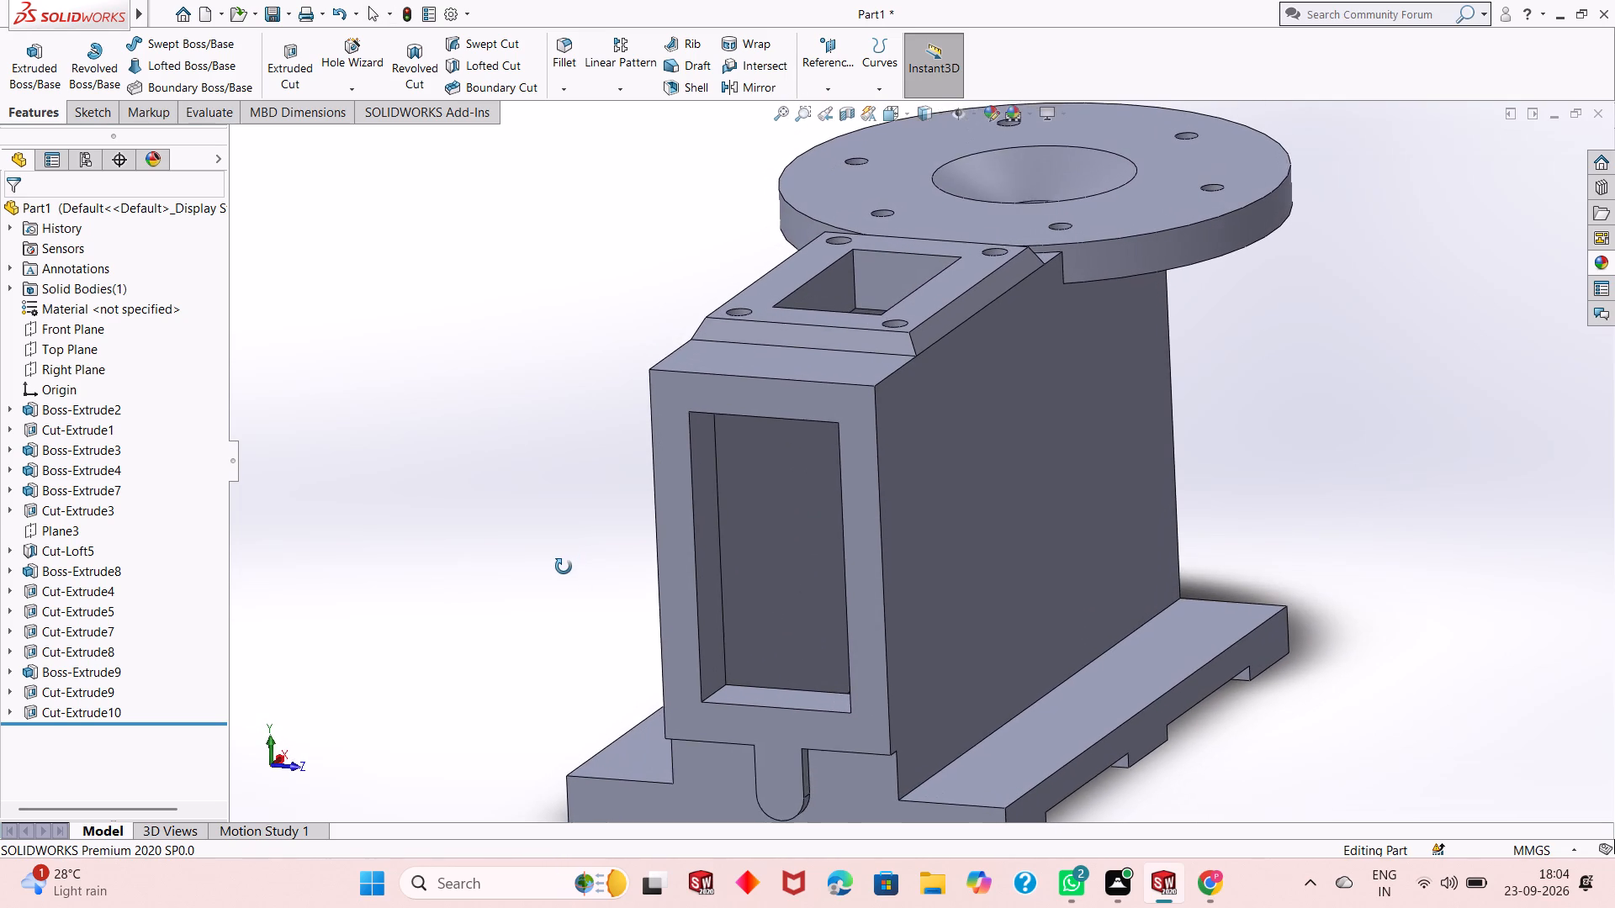
middle_click_drag(564, 567, 633, 574)
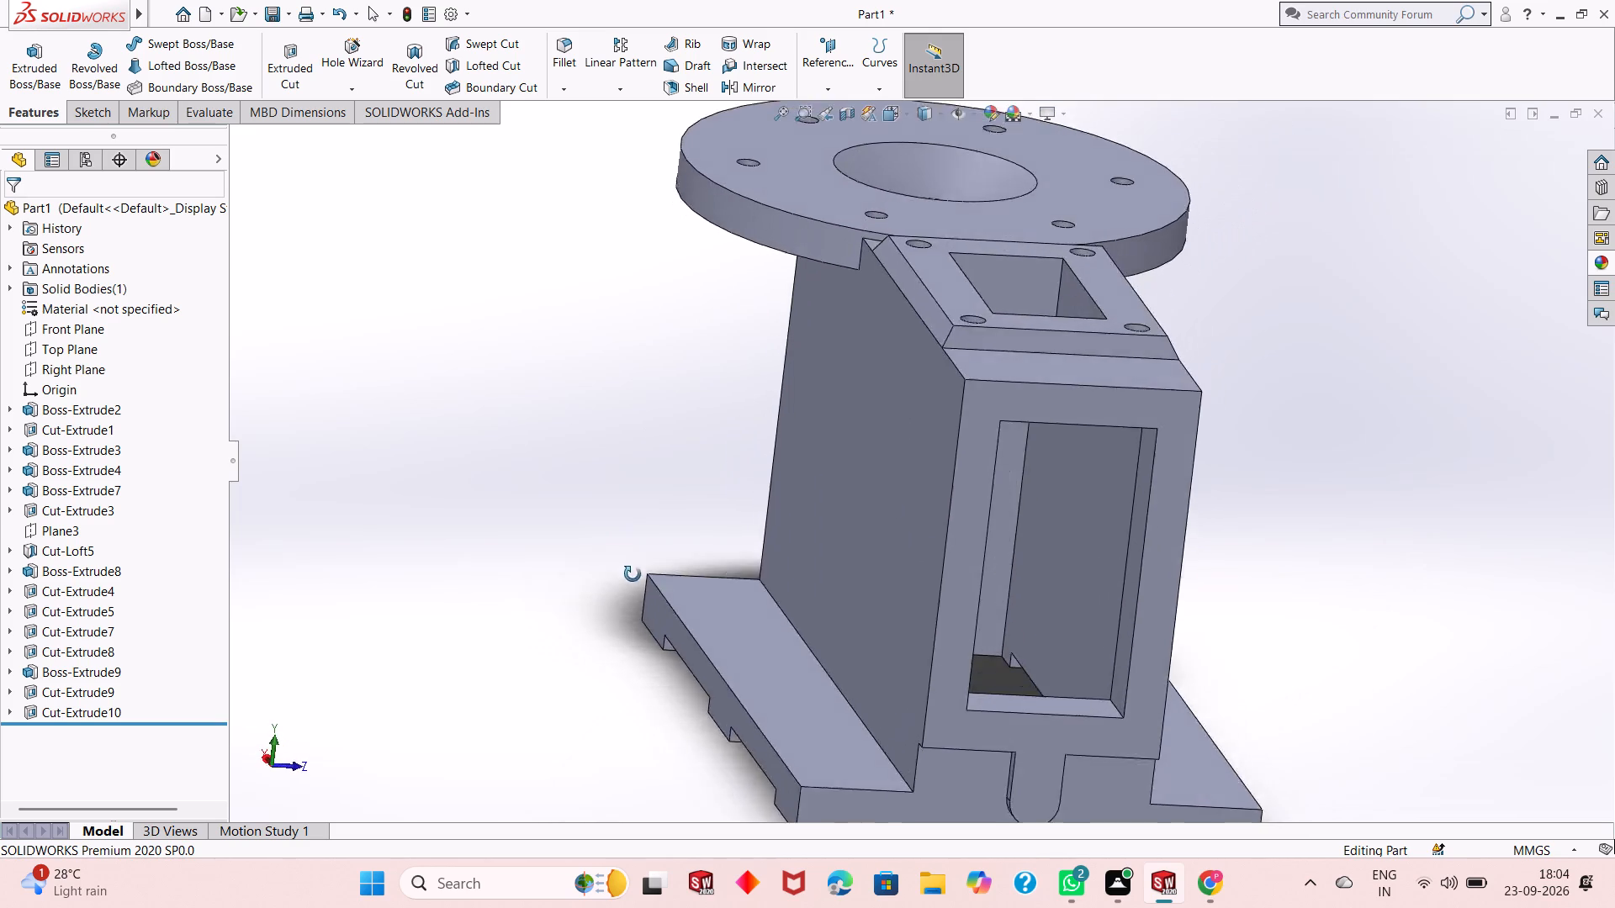
middle_click_drag(633, 574, 580, 551)
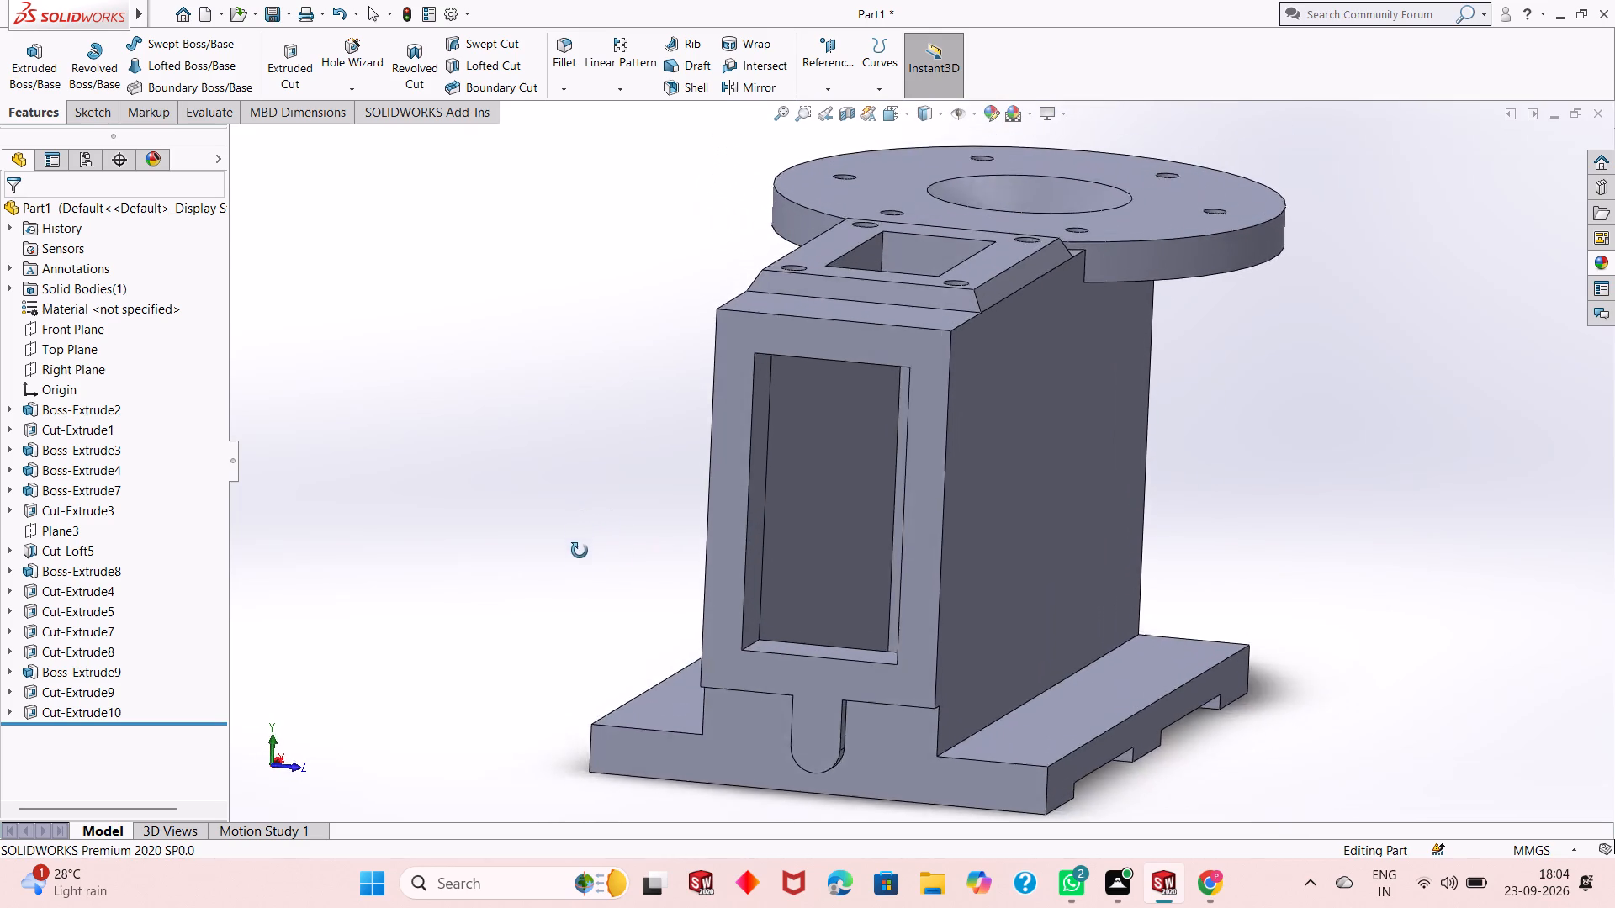
middle_click_drag(580, 551, 588, 583)
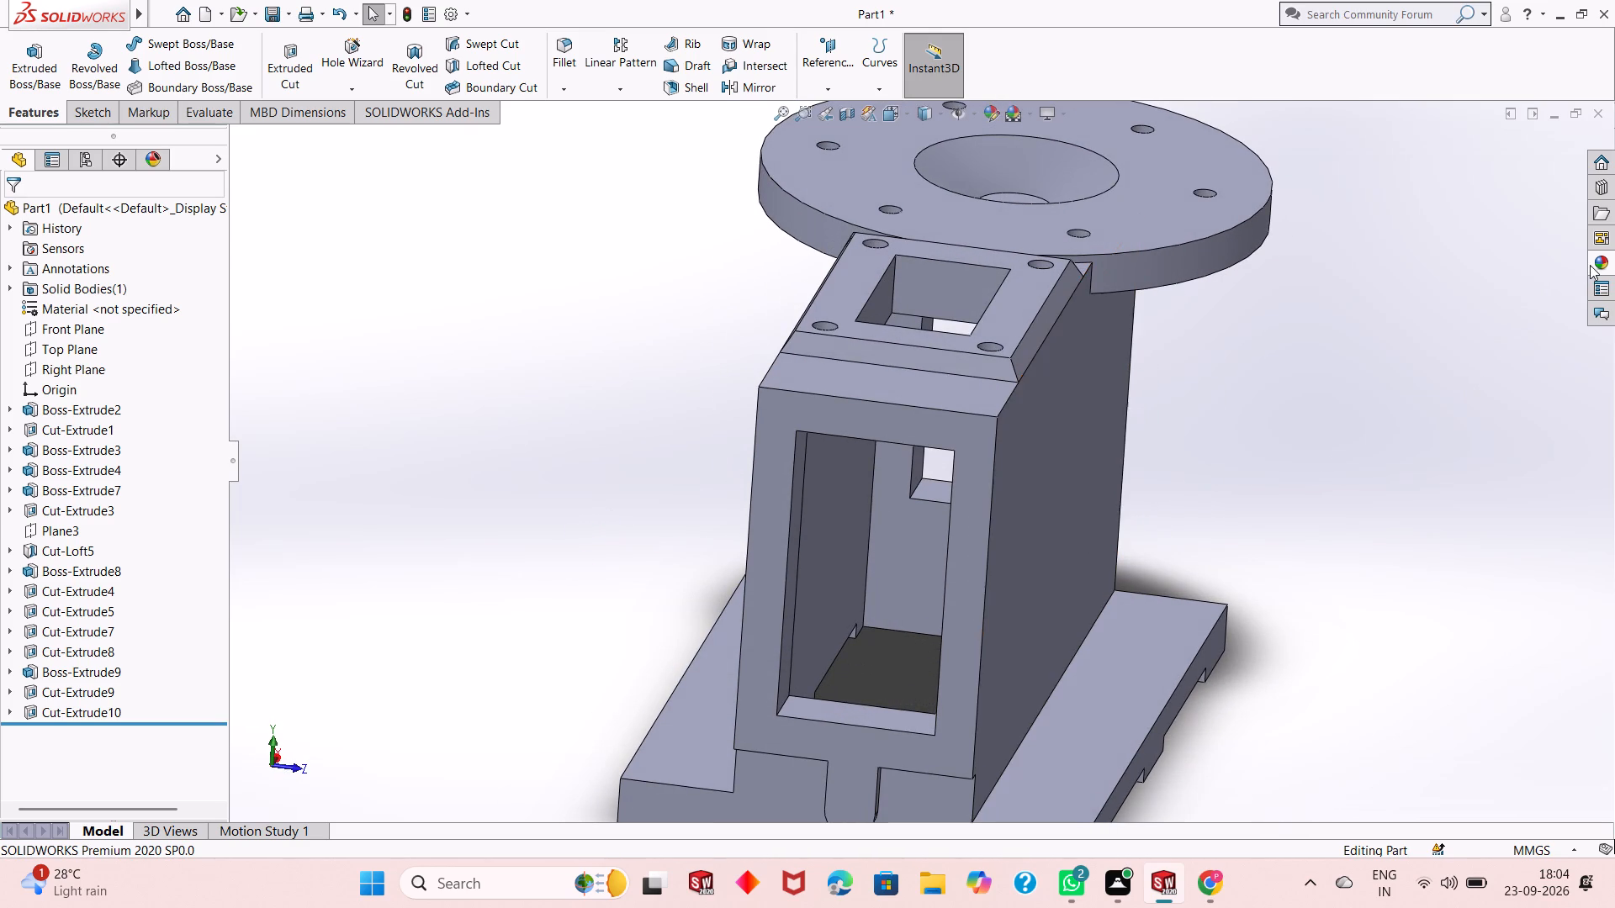
scroll(916, 578, "up", 2)
middle_click_drag(916, 583, 894, 570)
scroll(863, 462, "down", 4)
scroll(848, 637, "up", 3)
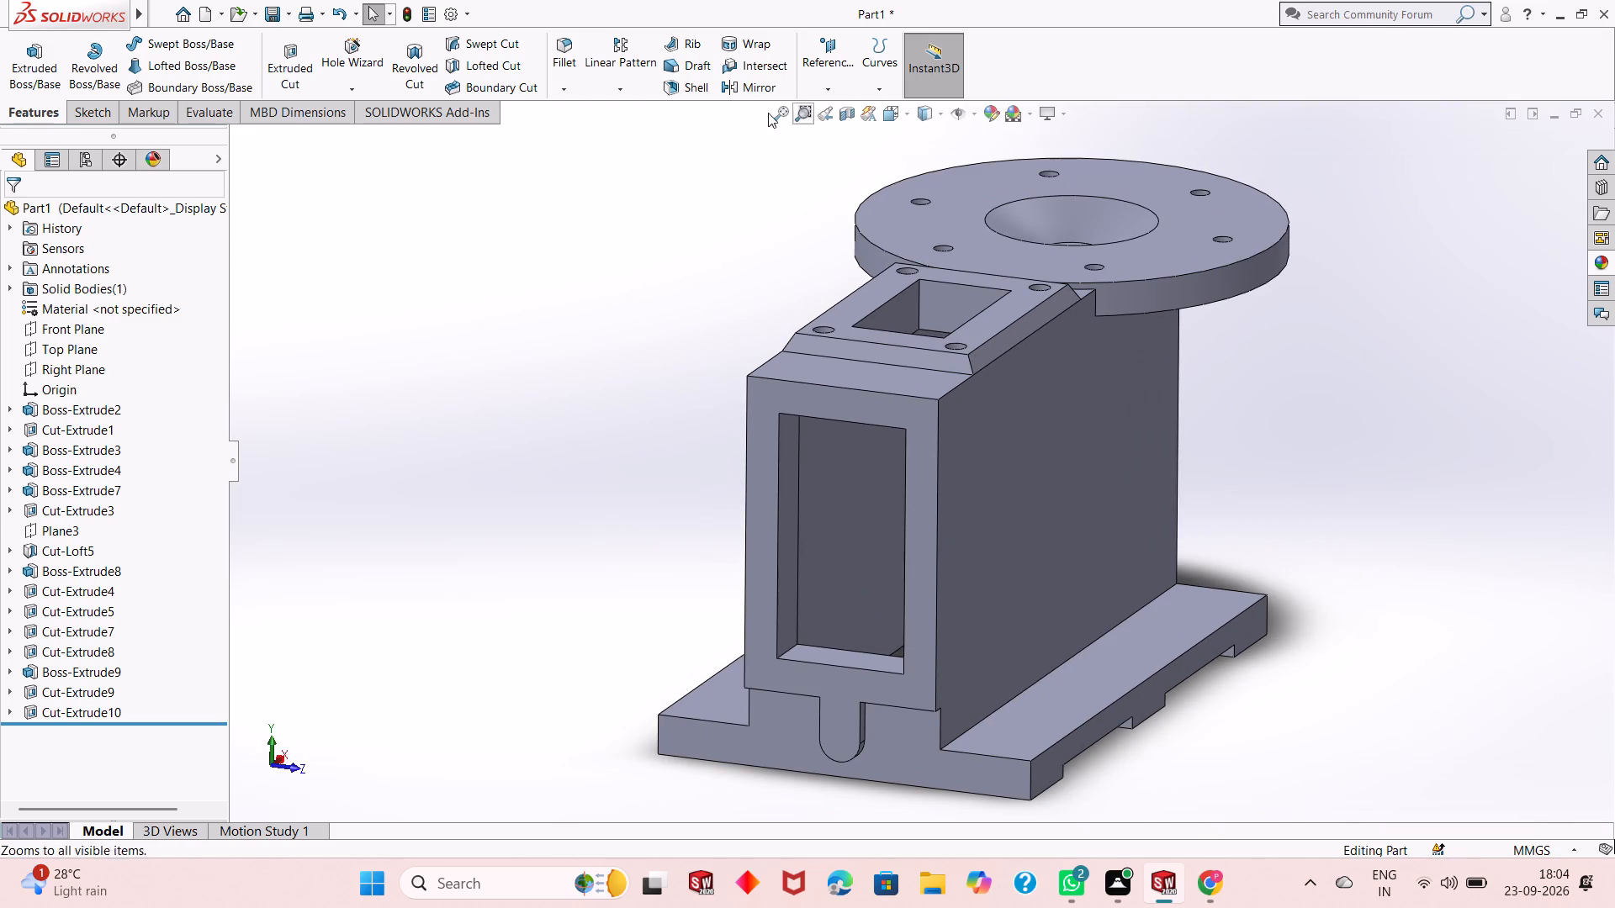
Start a reference plane from the Front Plane and set its offset distance to 0 mm.
left_click(818, 77)
left_click(863, 108)
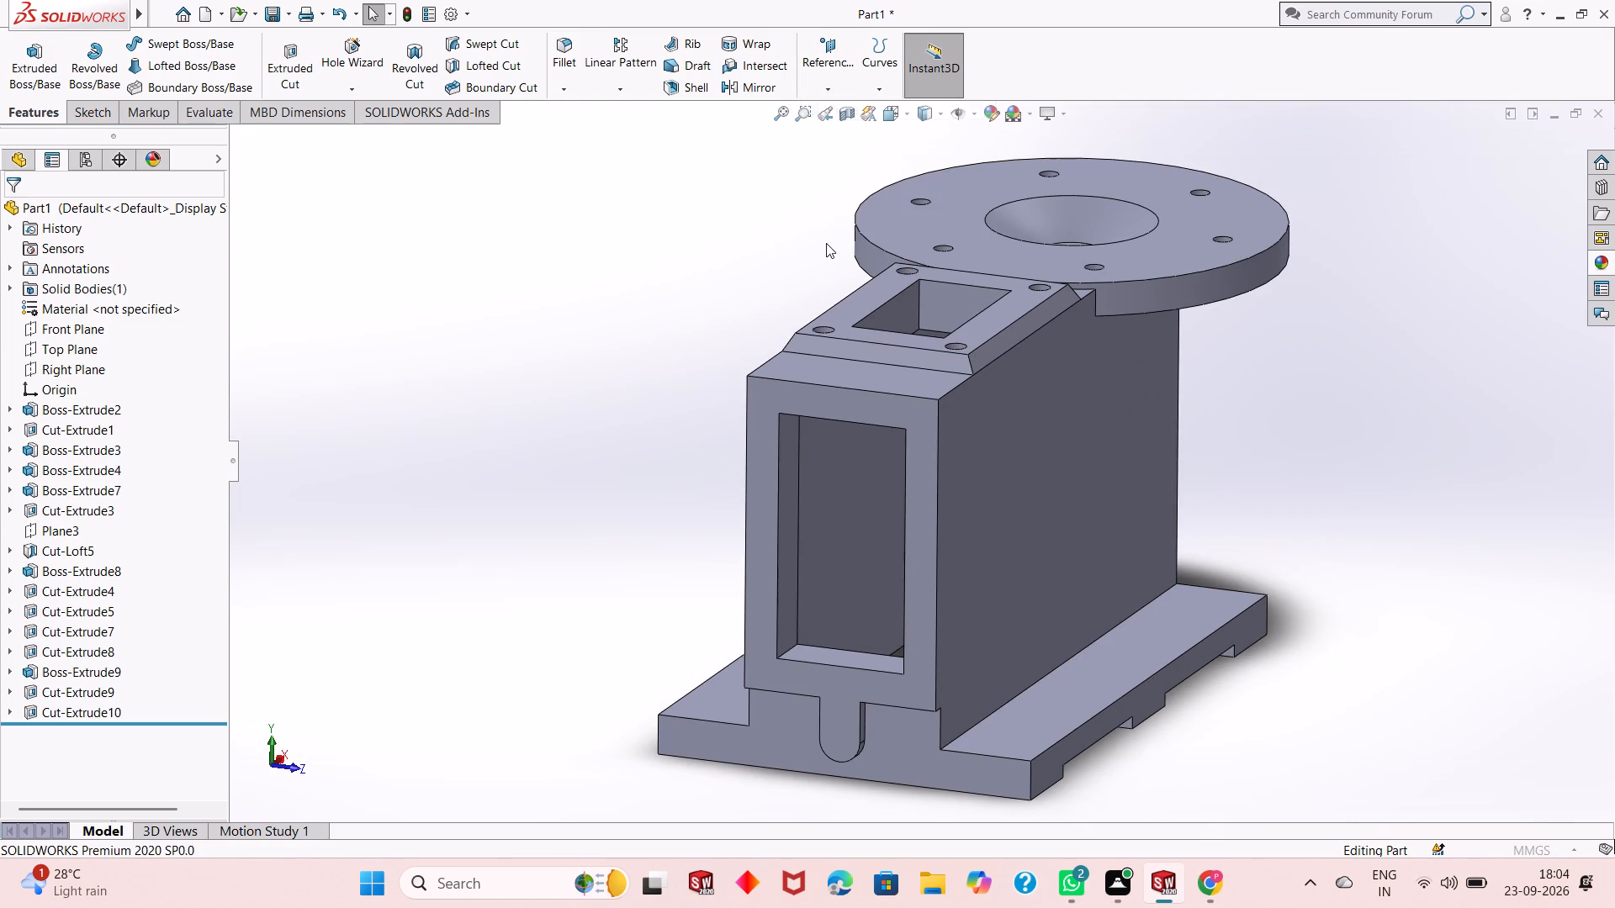
left_click(262, 141)
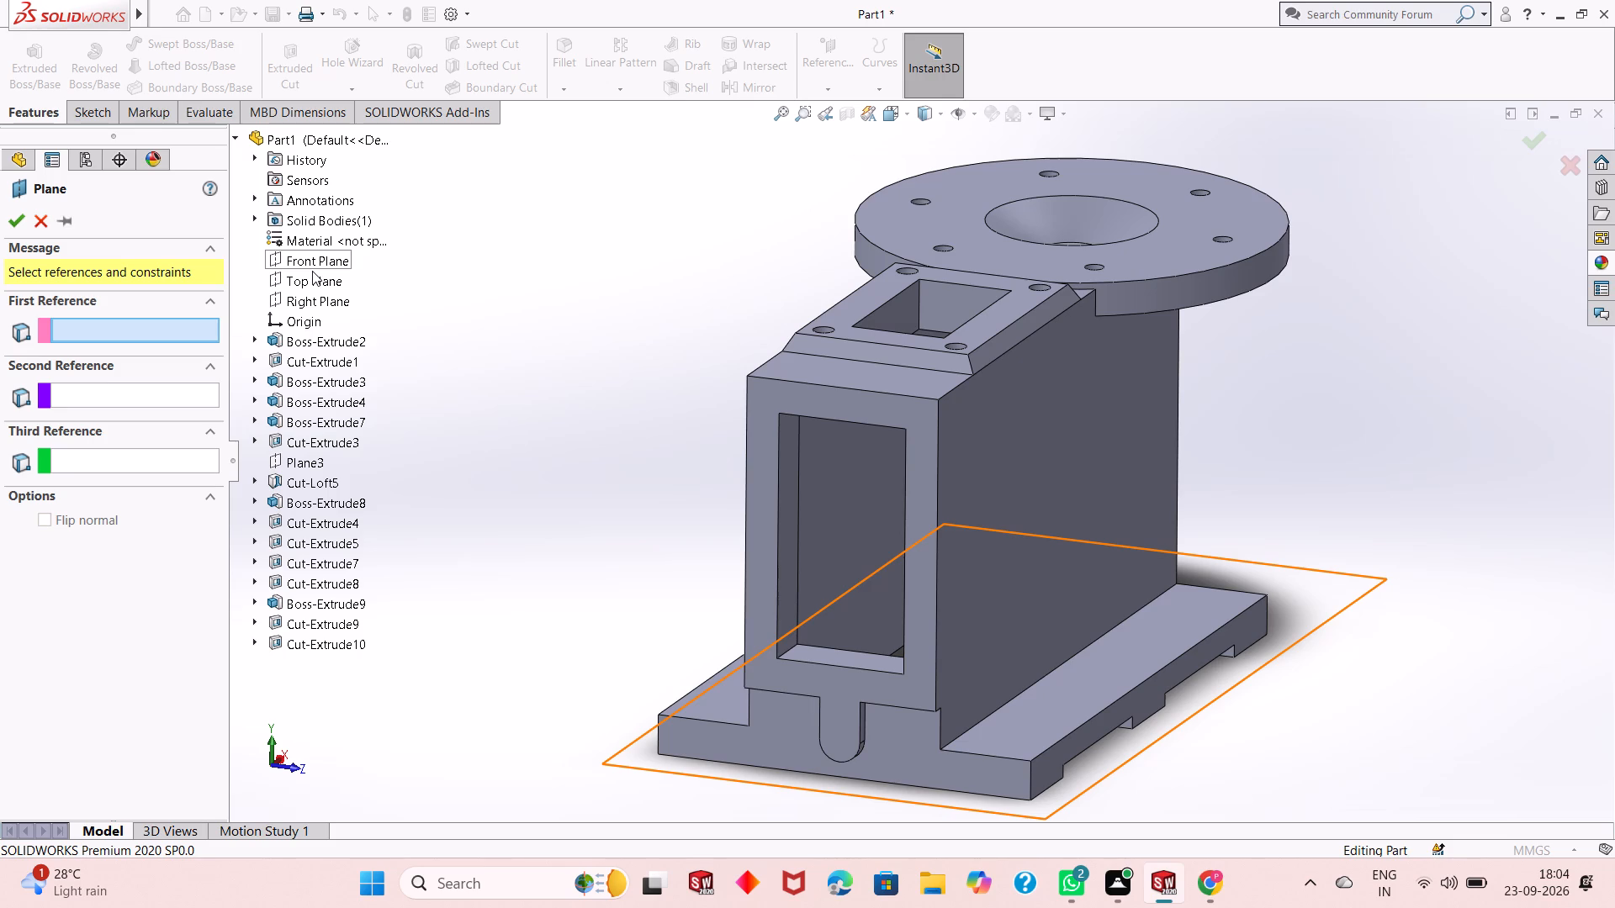
left_click(319, 266)
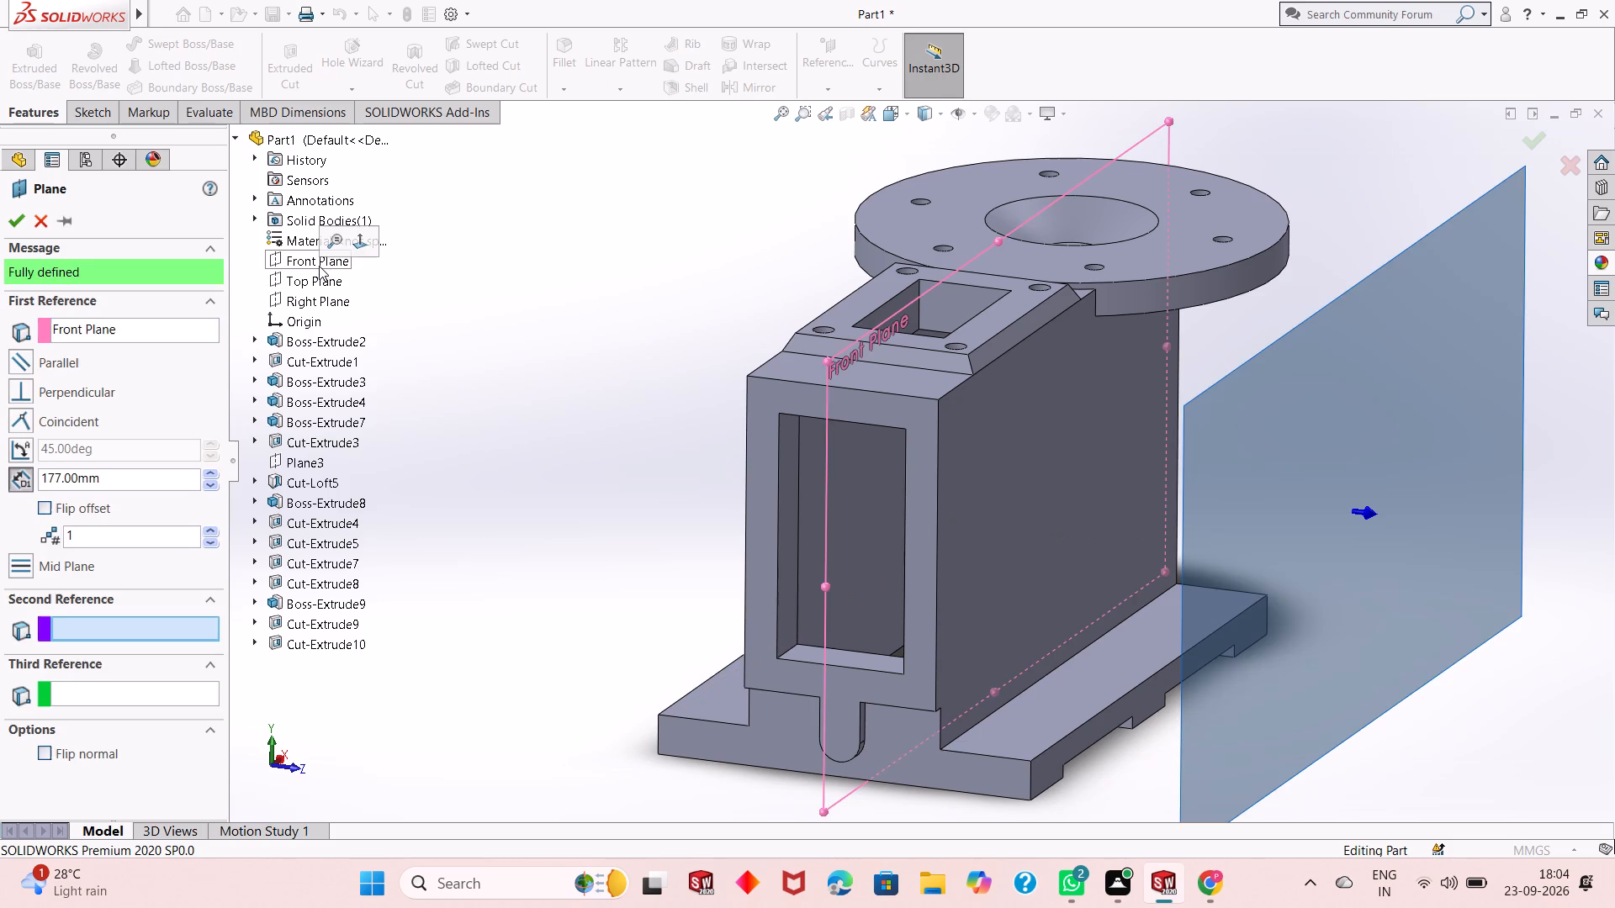
double_click(122, 478)
key("0")
key("Return")
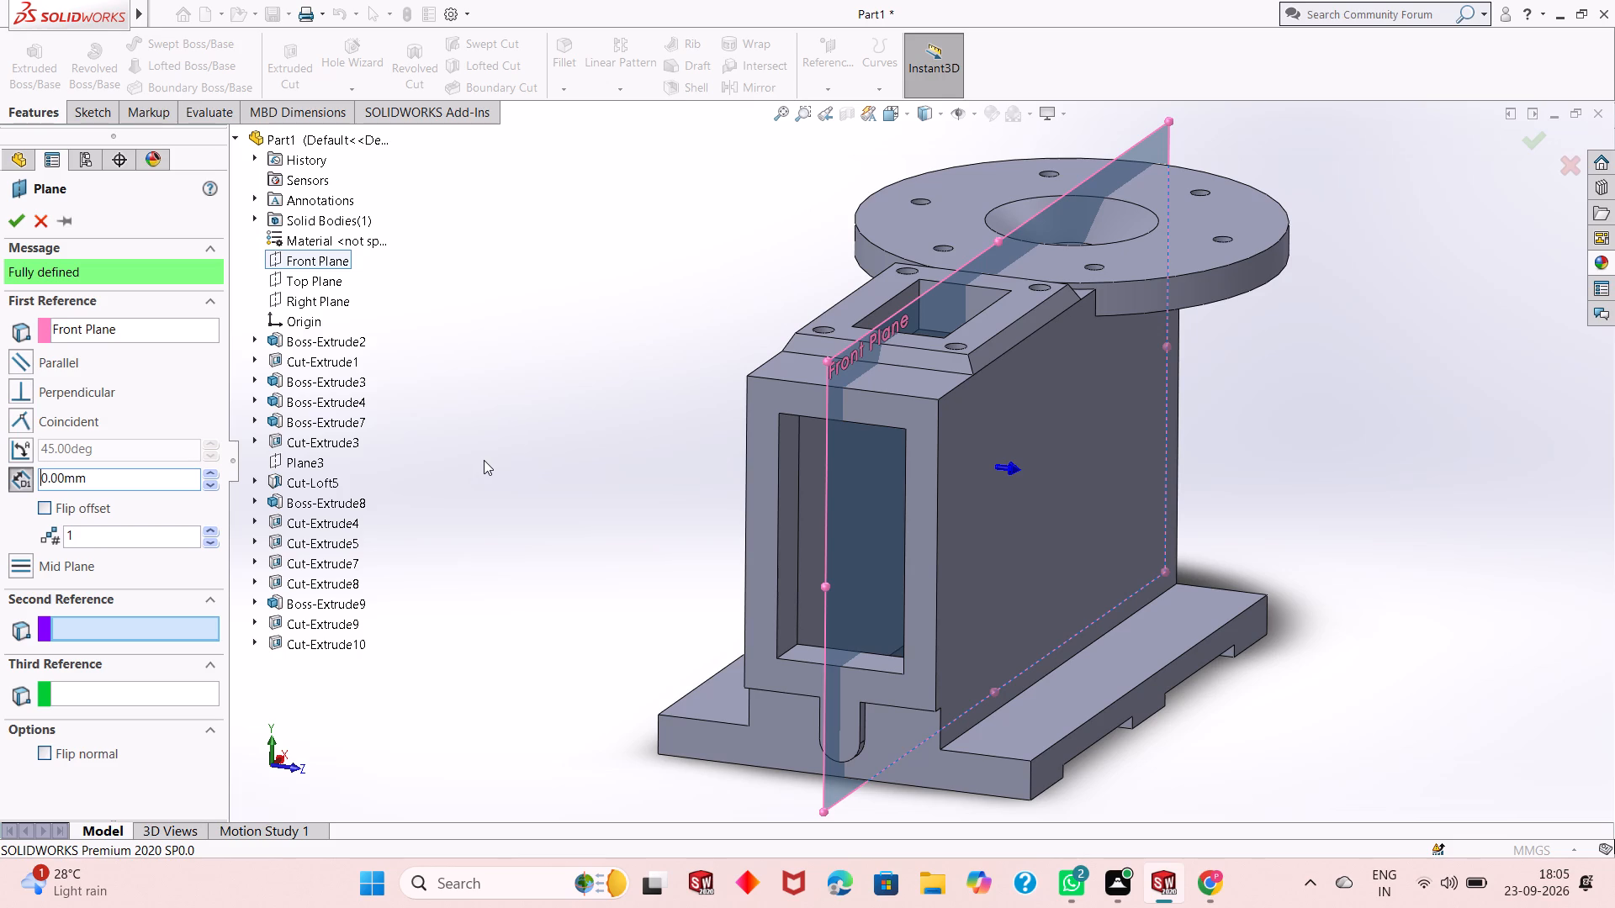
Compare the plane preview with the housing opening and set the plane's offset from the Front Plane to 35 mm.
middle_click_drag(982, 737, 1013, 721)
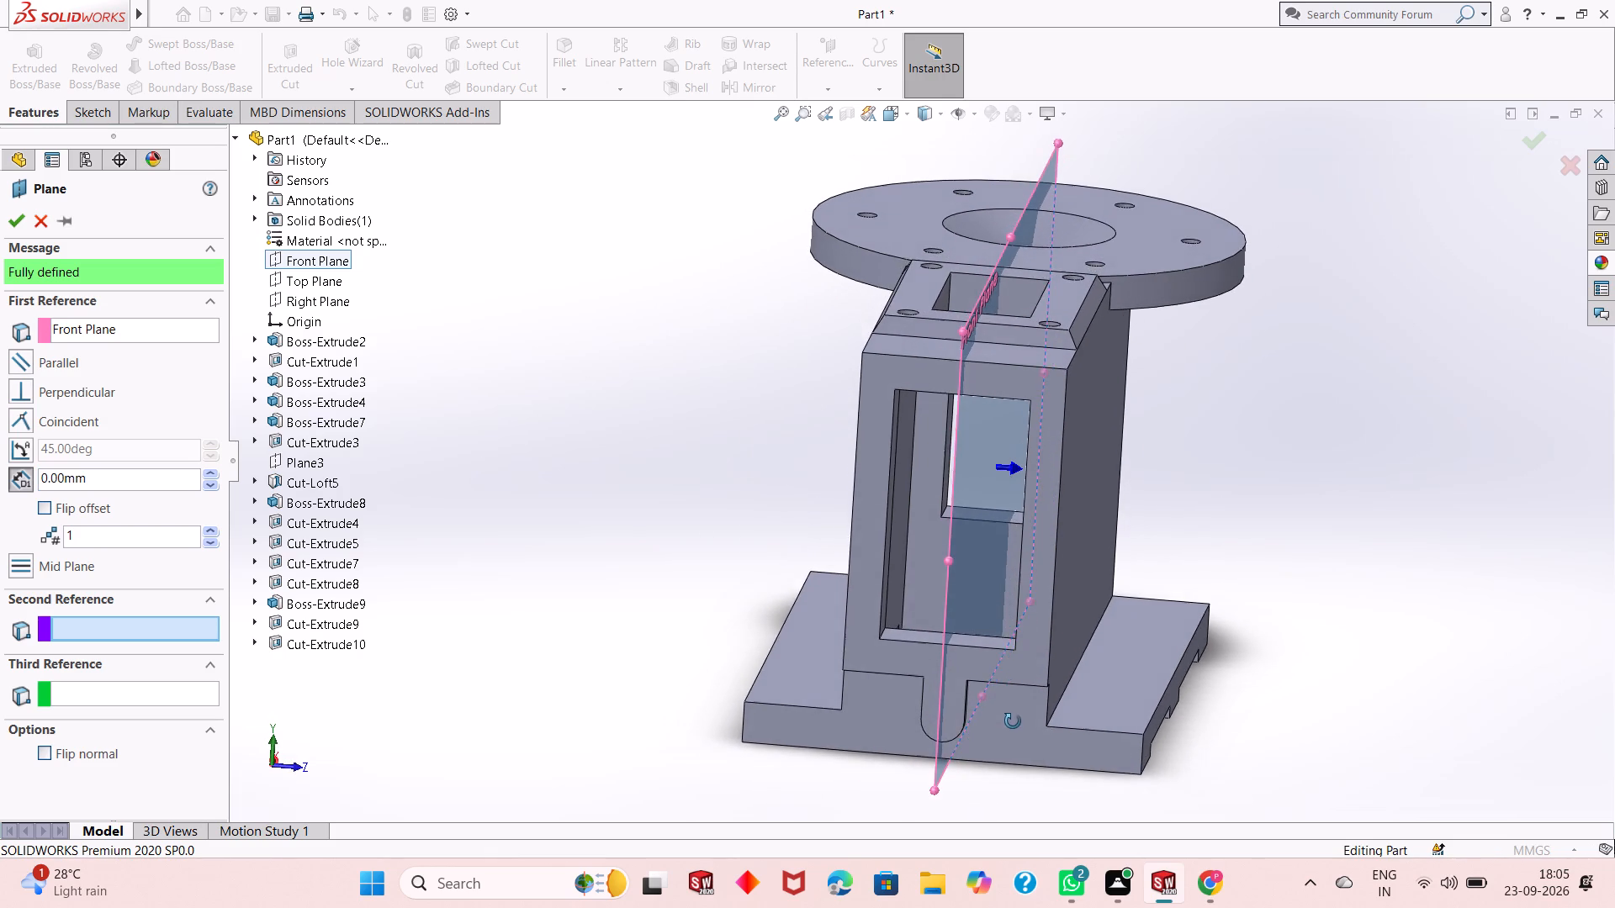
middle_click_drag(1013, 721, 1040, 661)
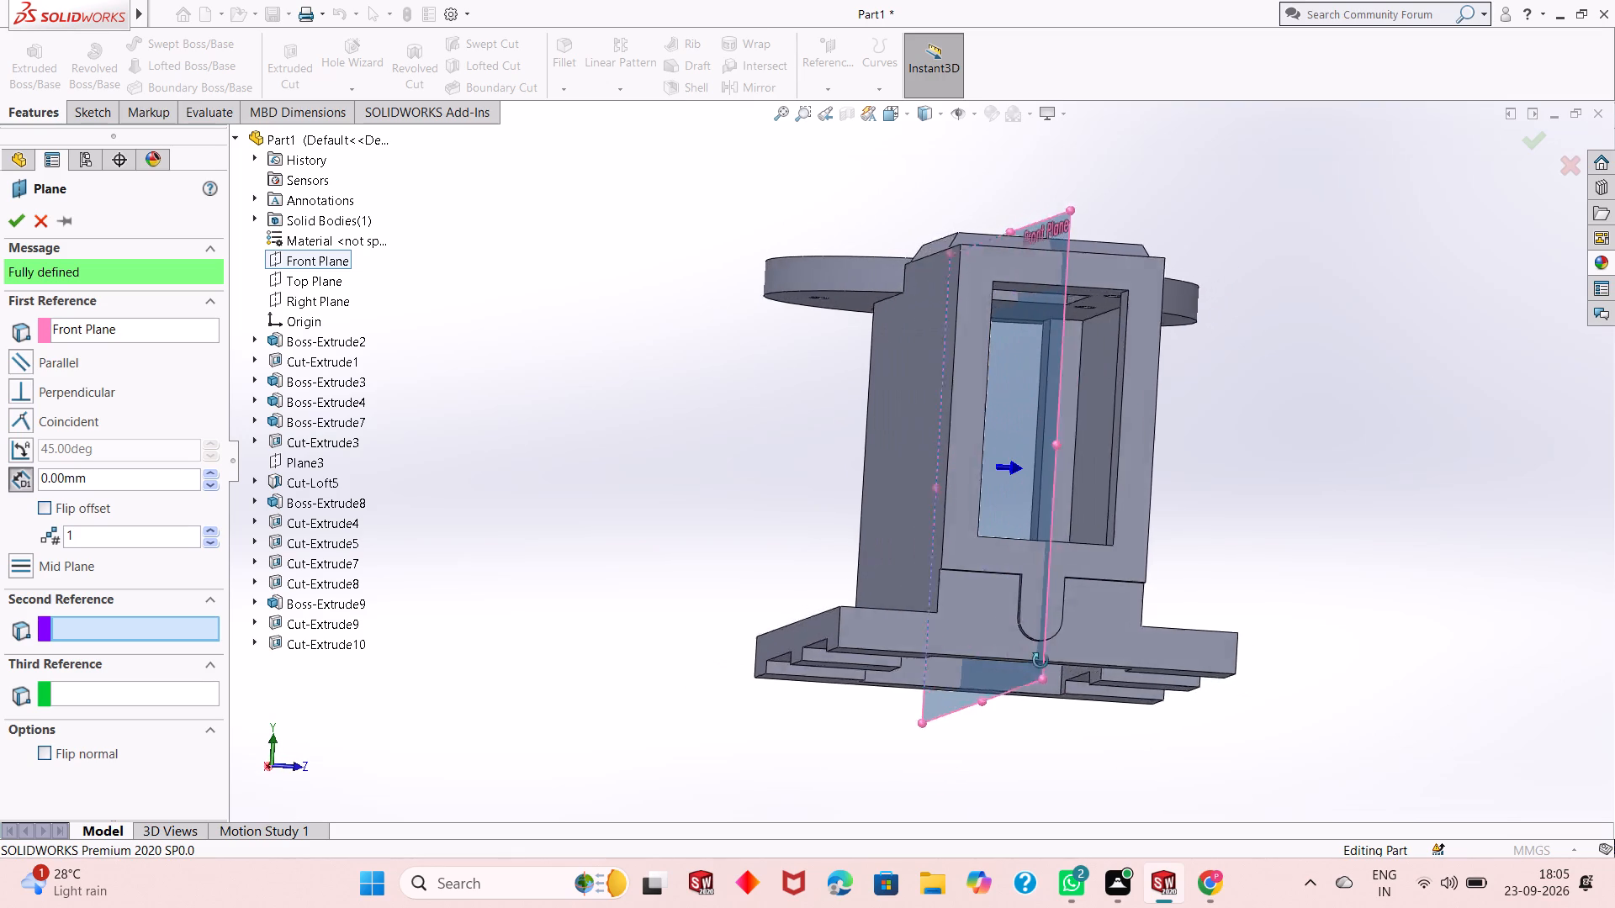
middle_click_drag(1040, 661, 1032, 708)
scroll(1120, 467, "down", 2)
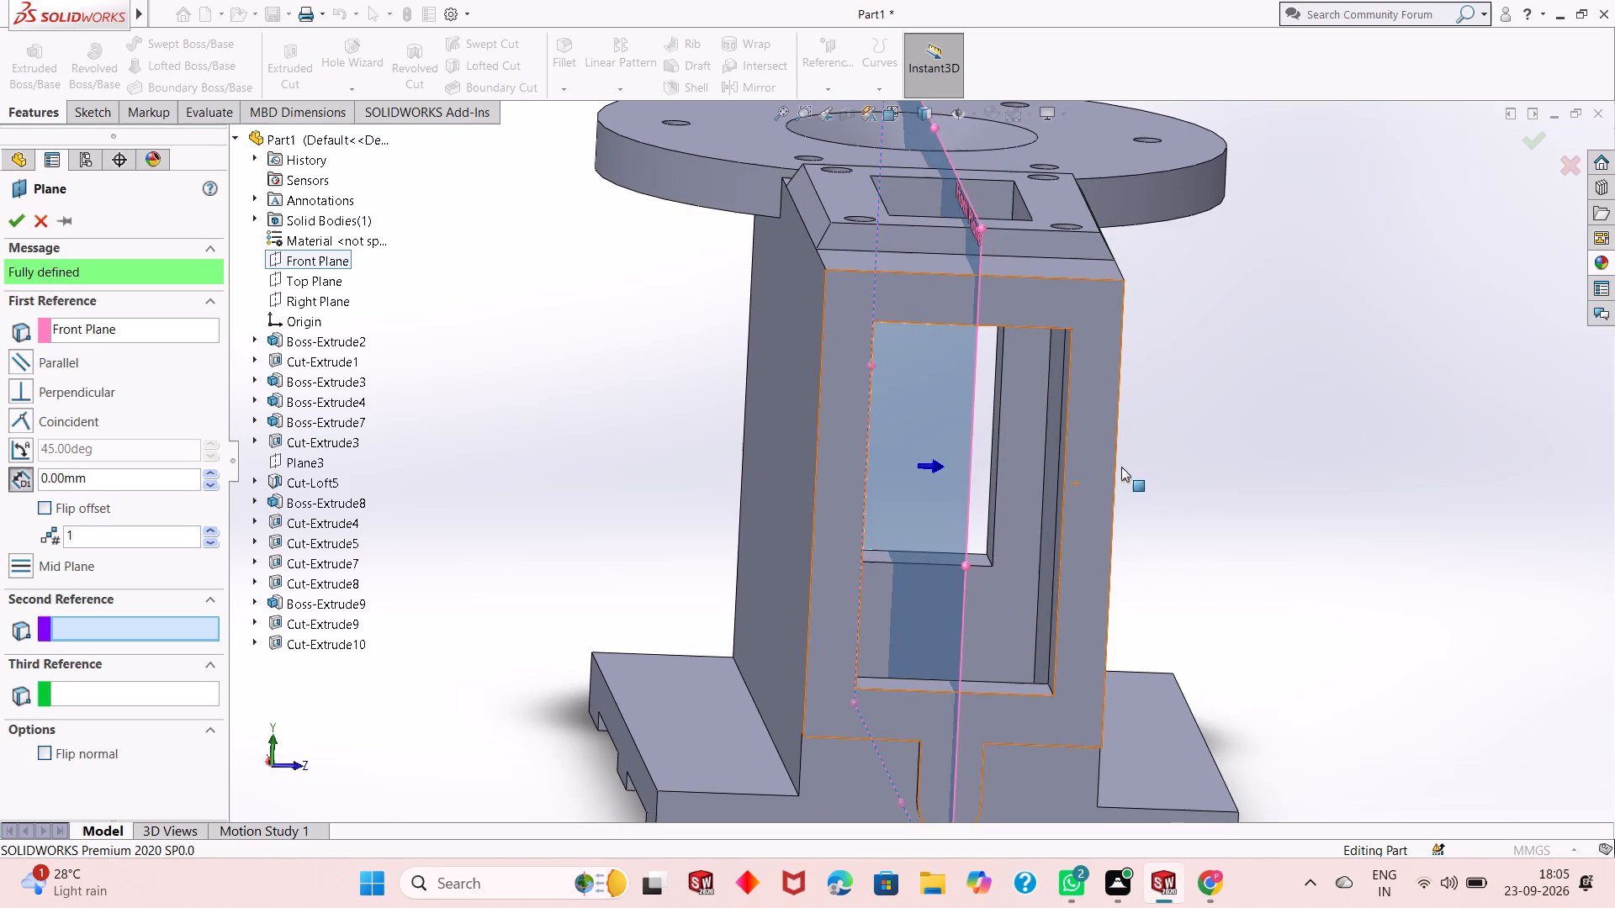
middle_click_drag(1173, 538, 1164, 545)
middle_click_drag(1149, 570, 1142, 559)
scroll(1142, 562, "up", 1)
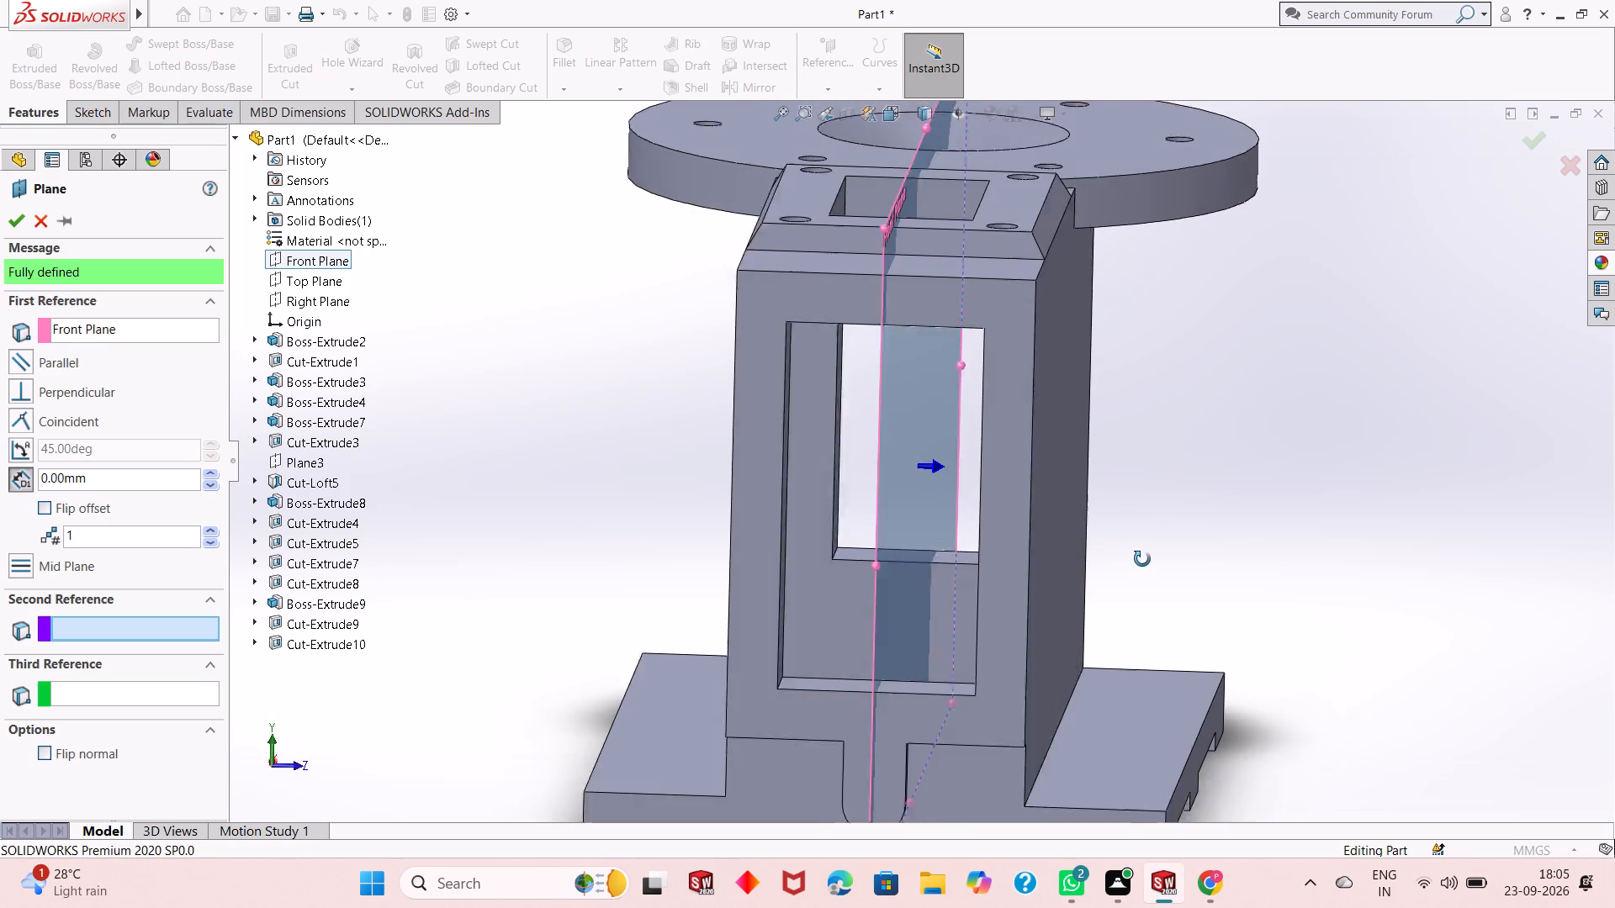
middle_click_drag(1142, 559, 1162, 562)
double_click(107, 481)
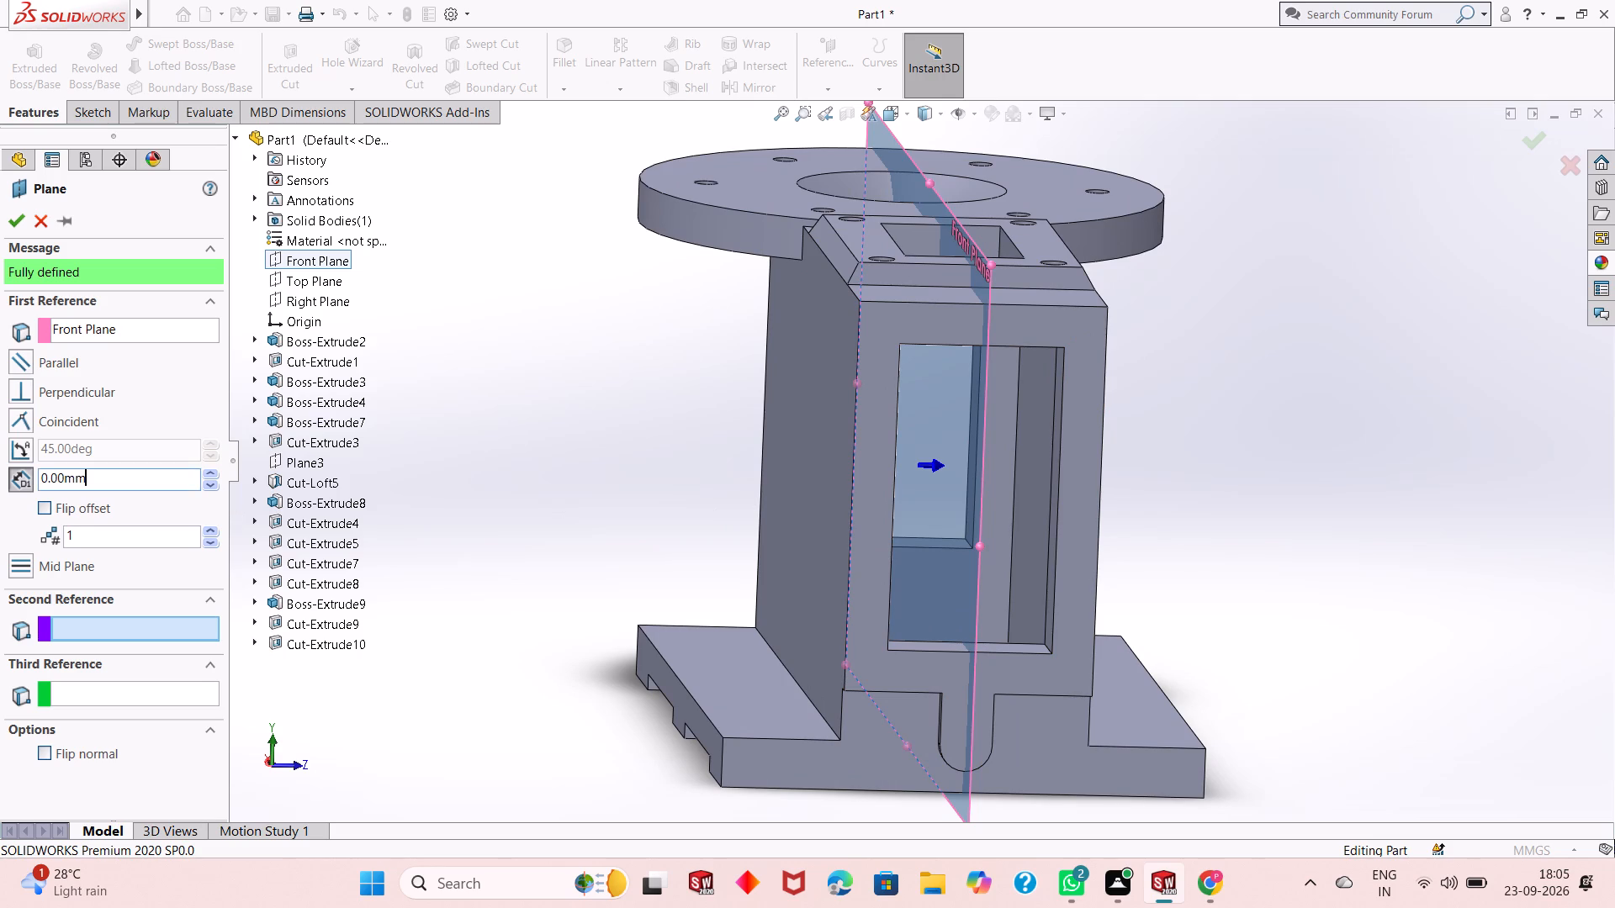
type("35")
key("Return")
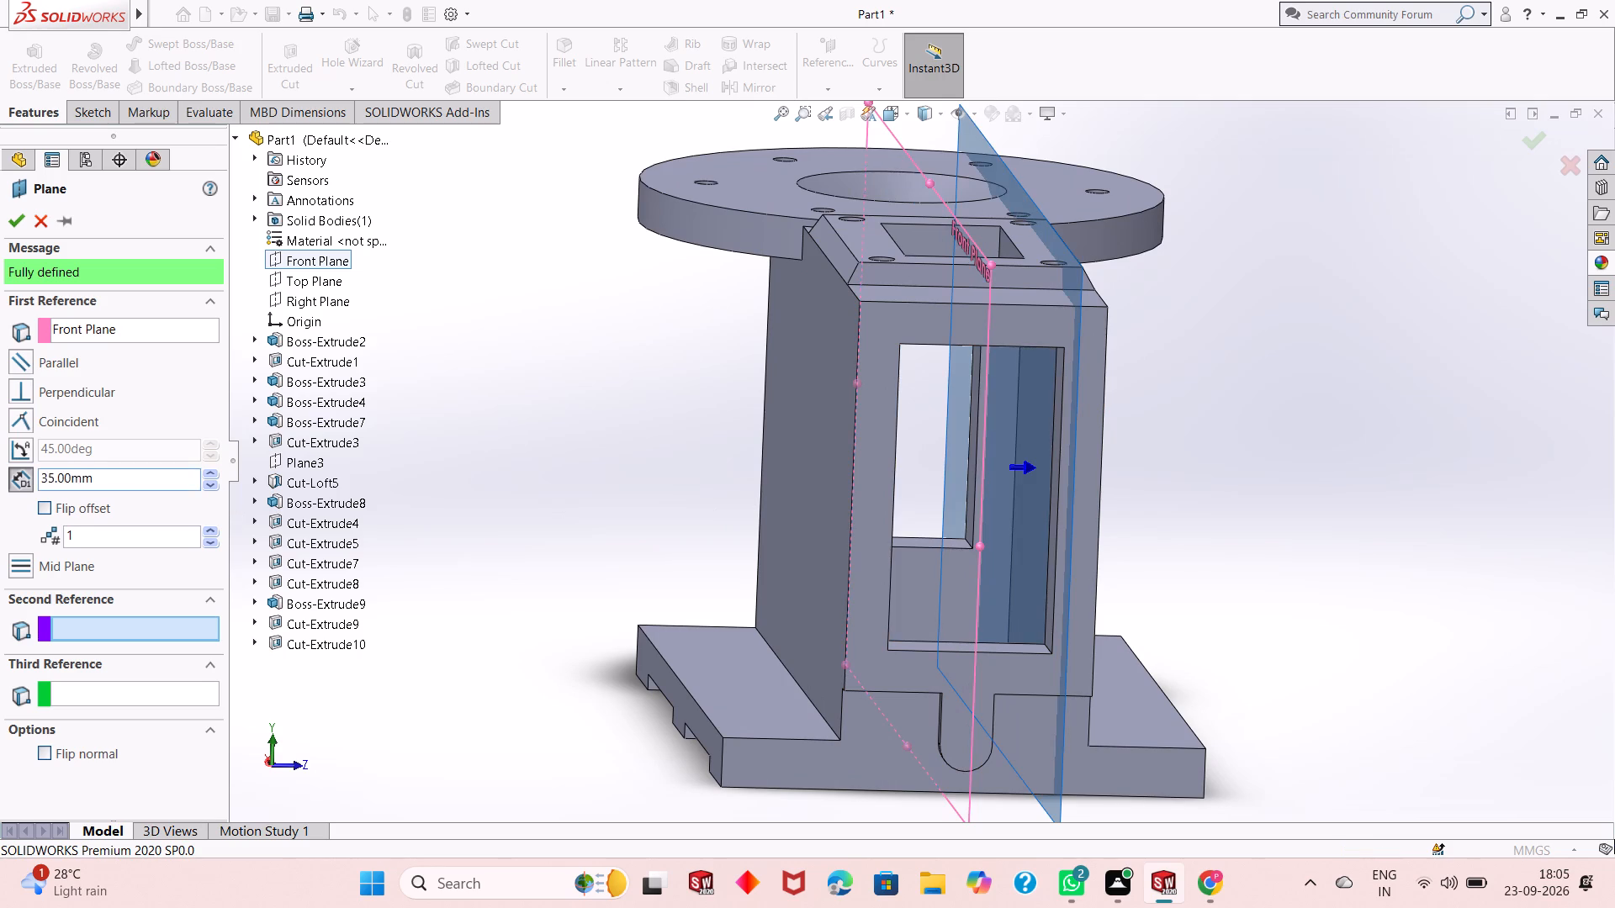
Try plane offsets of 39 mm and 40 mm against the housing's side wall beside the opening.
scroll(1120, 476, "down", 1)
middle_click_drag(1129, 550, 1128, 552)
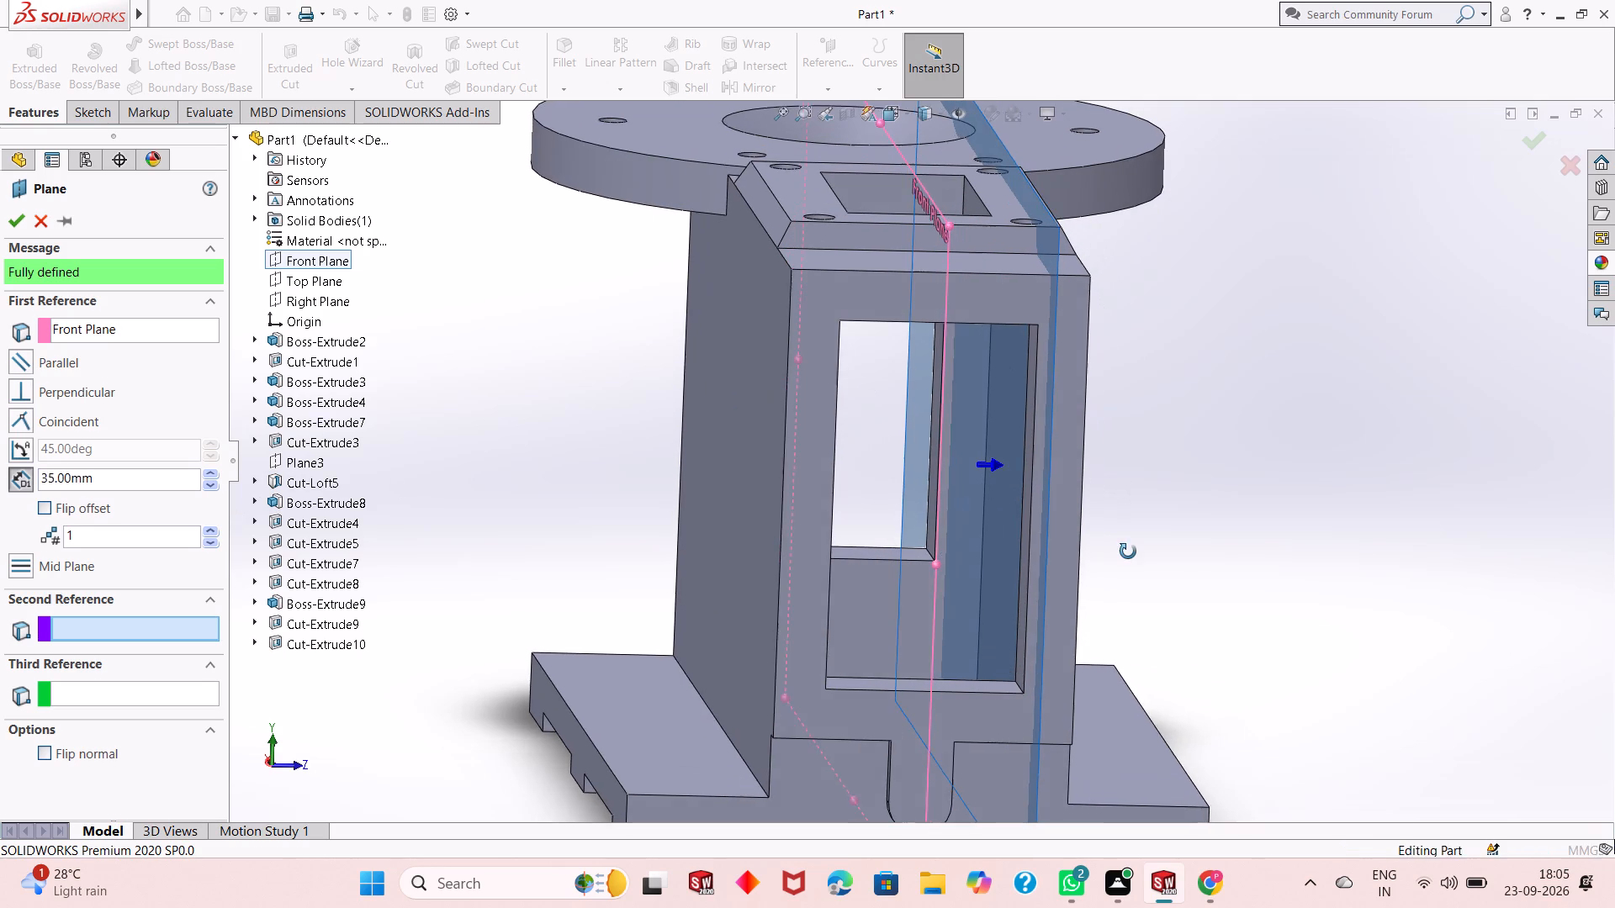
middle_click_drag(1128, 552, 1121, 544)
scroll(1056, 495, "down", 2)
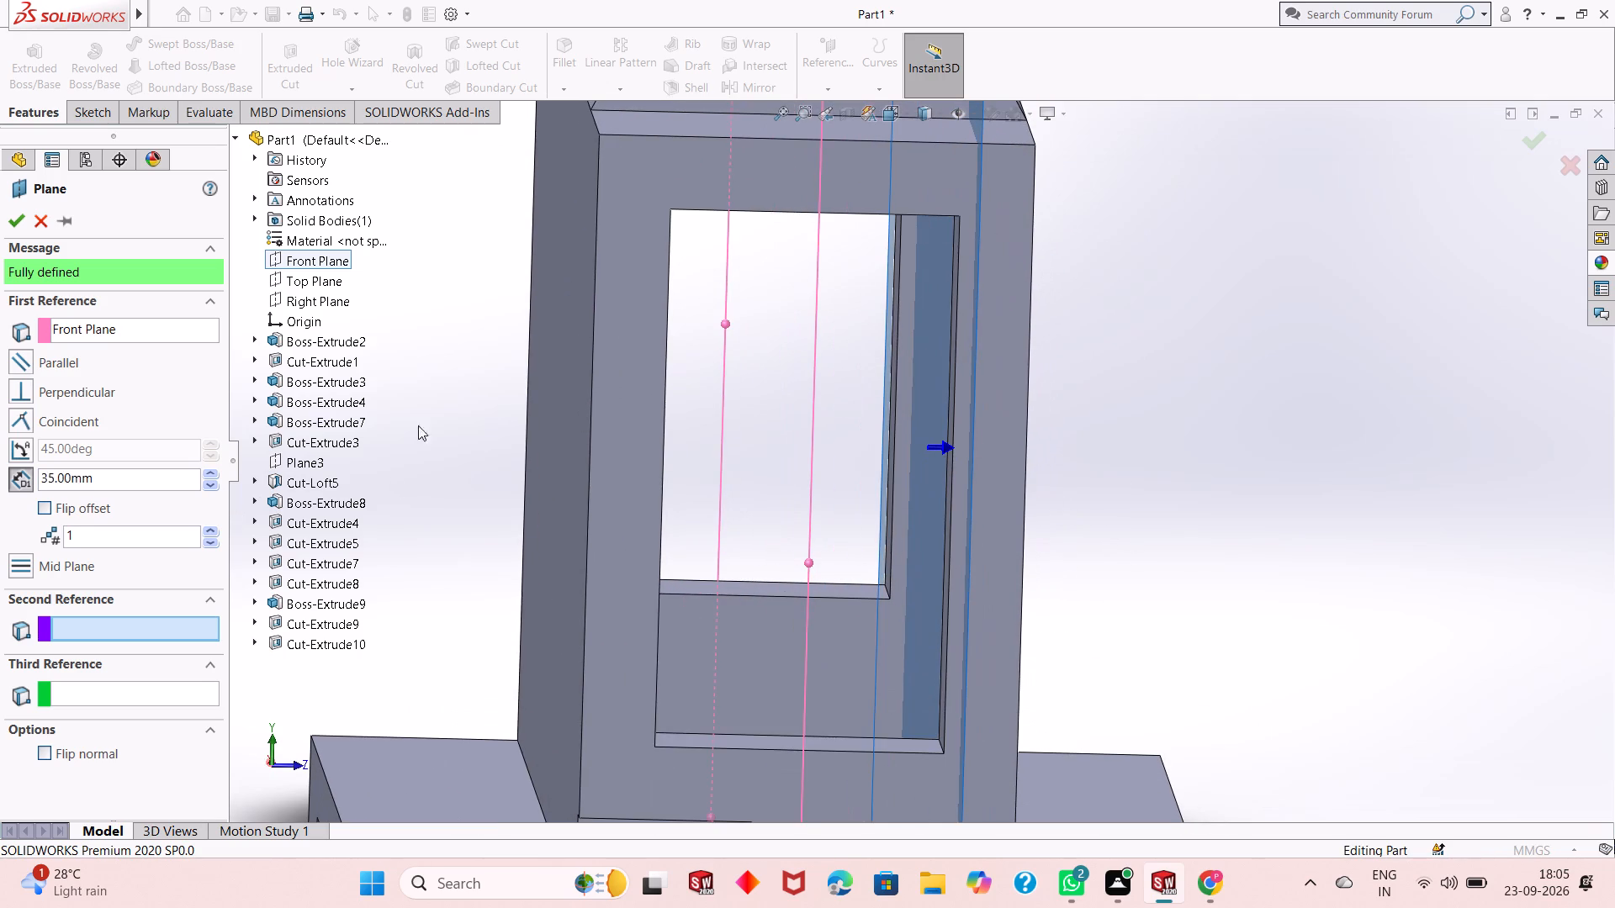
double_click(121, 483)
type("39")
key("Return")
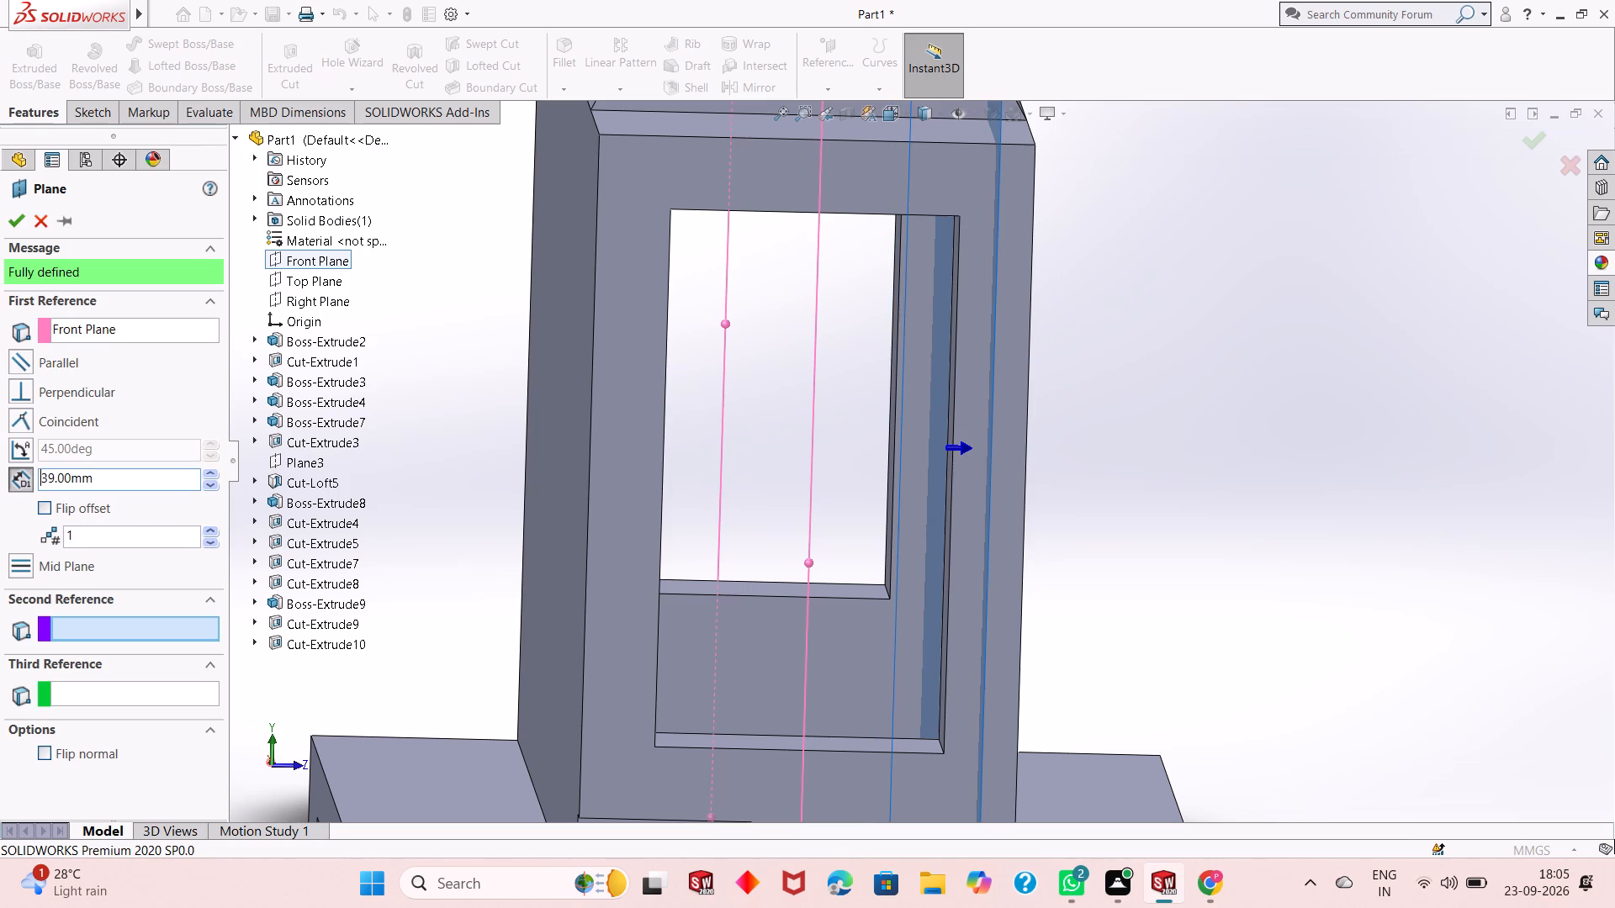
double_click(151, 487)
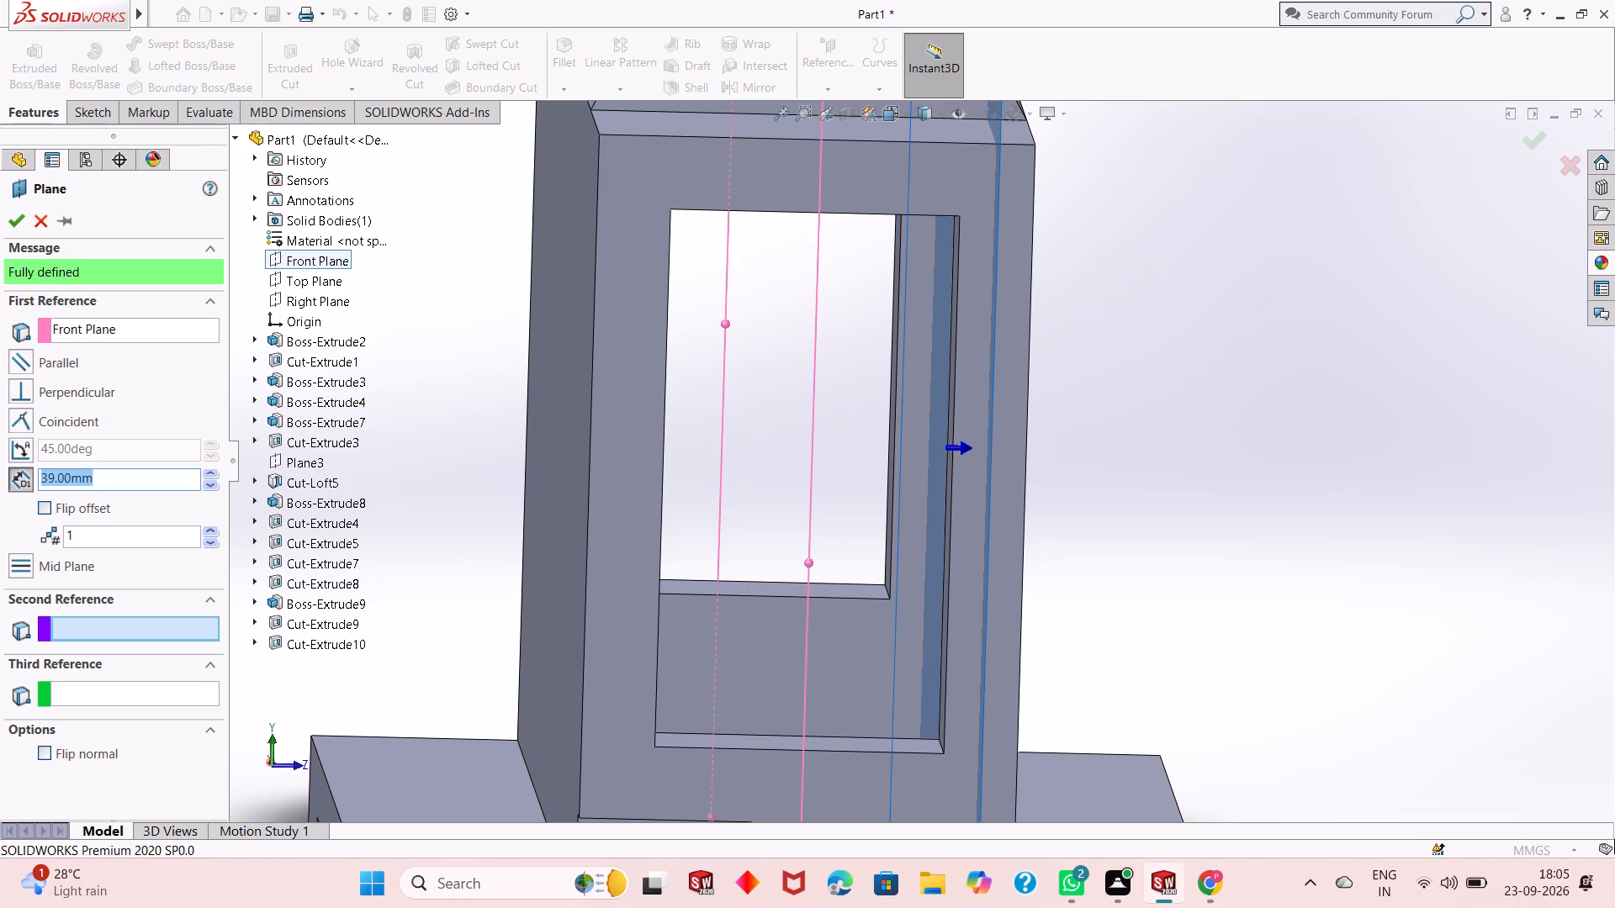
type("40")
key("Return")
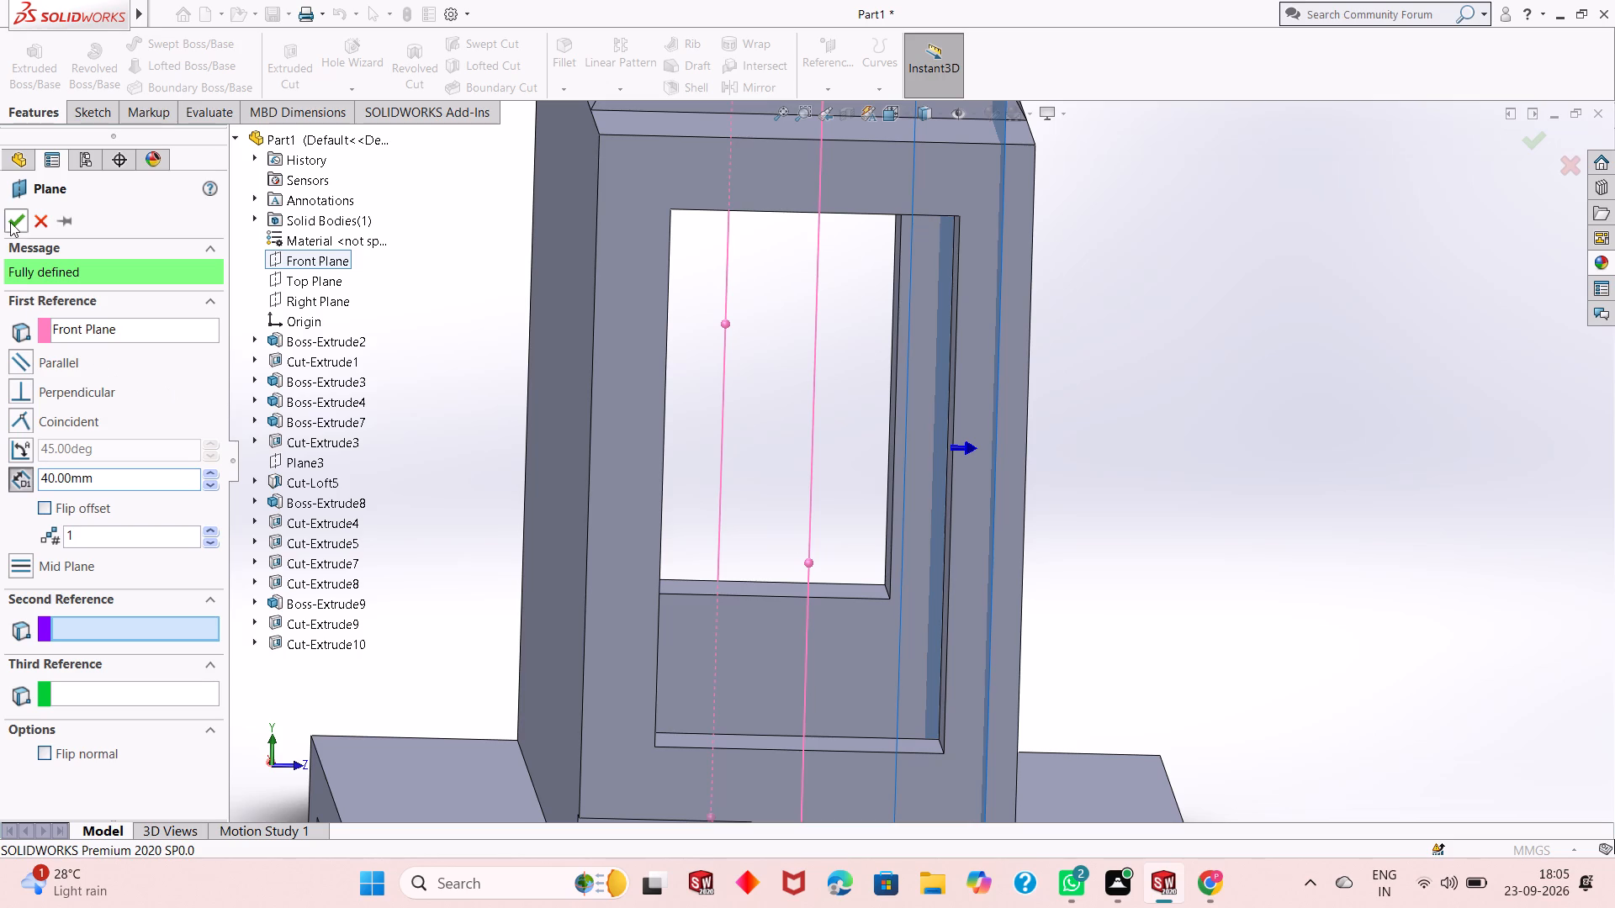
Set the plane's offset from the Front Plane to 39 mm and create the plane.
middle_click_drag(1097, 462, 1090, 470)
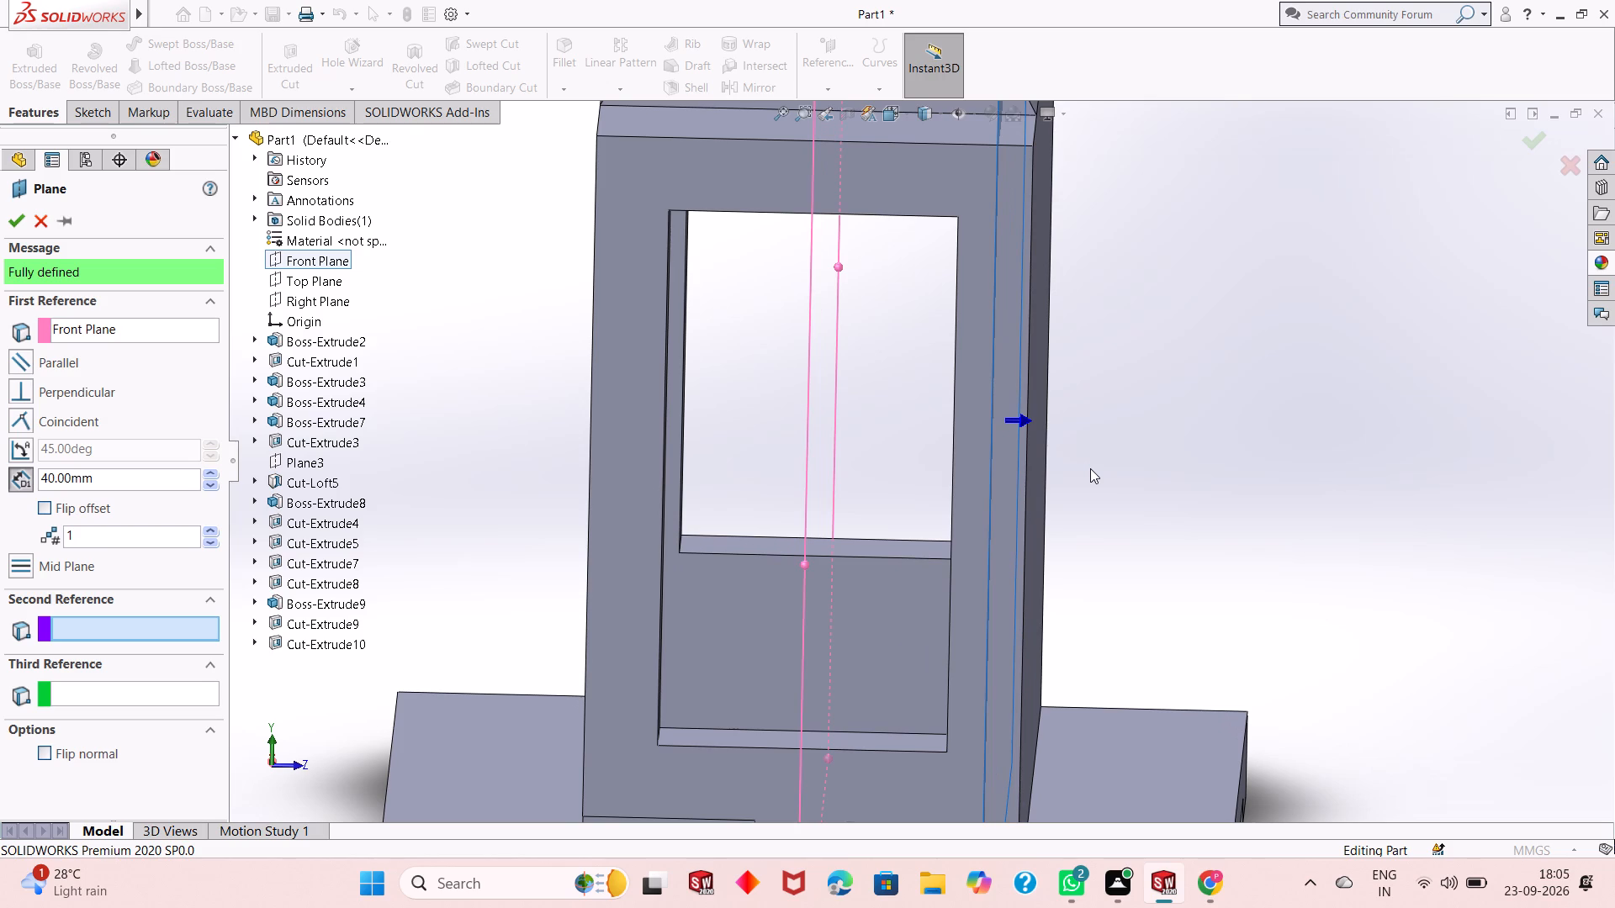
scroll(1090, 468, "up", 1)
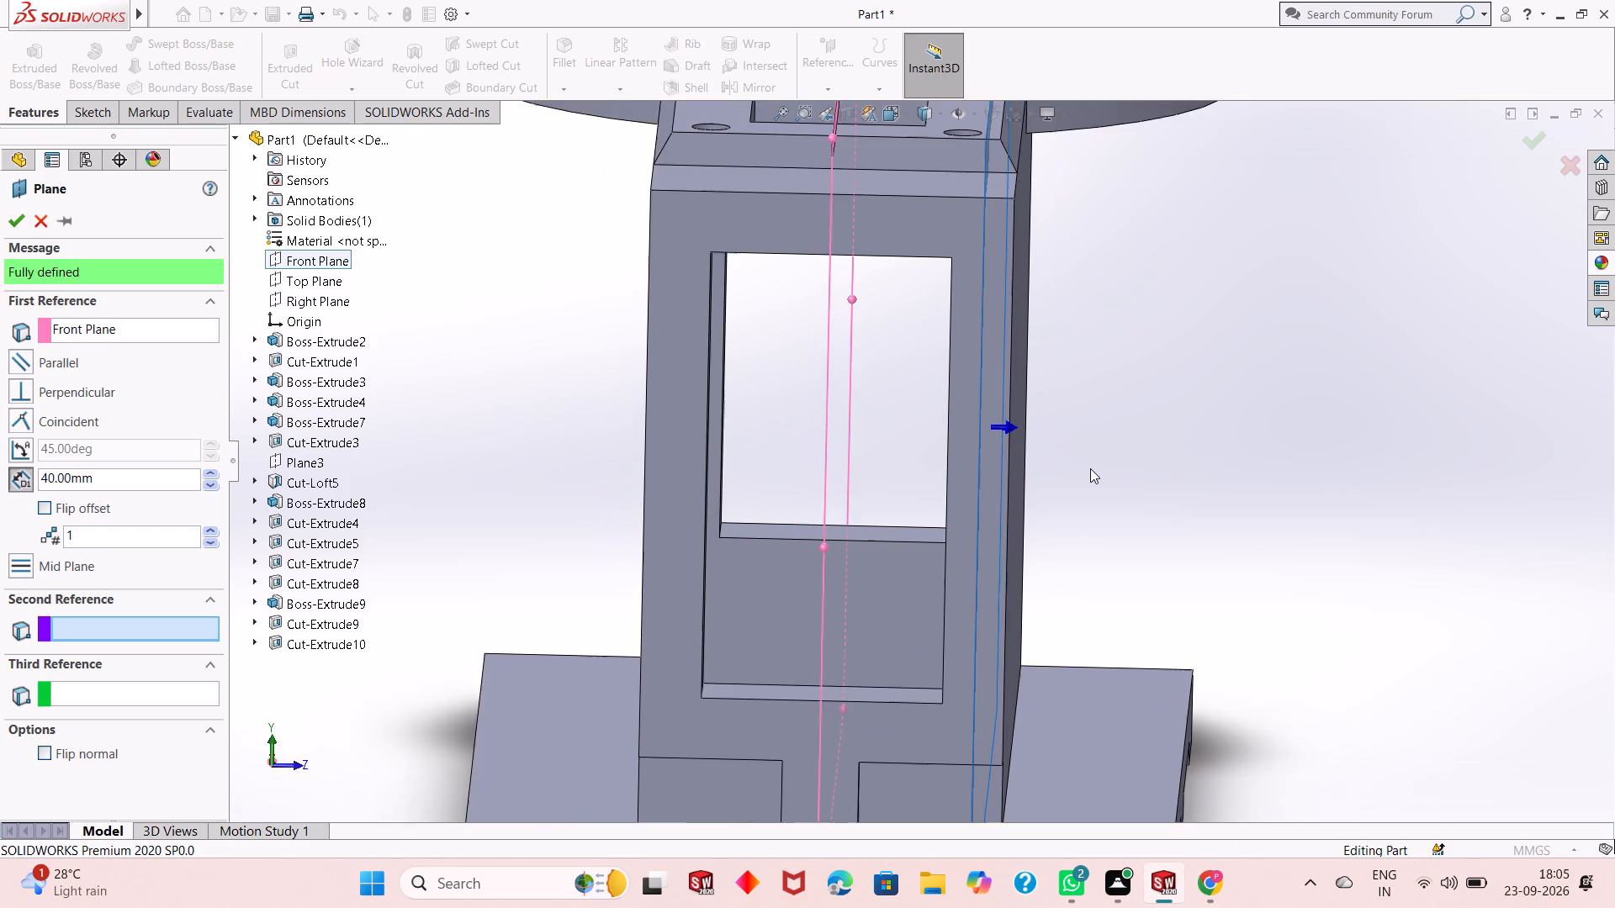
scroll(1090, 468, "up", 1)
scroll(1090, 467, "down", 1)
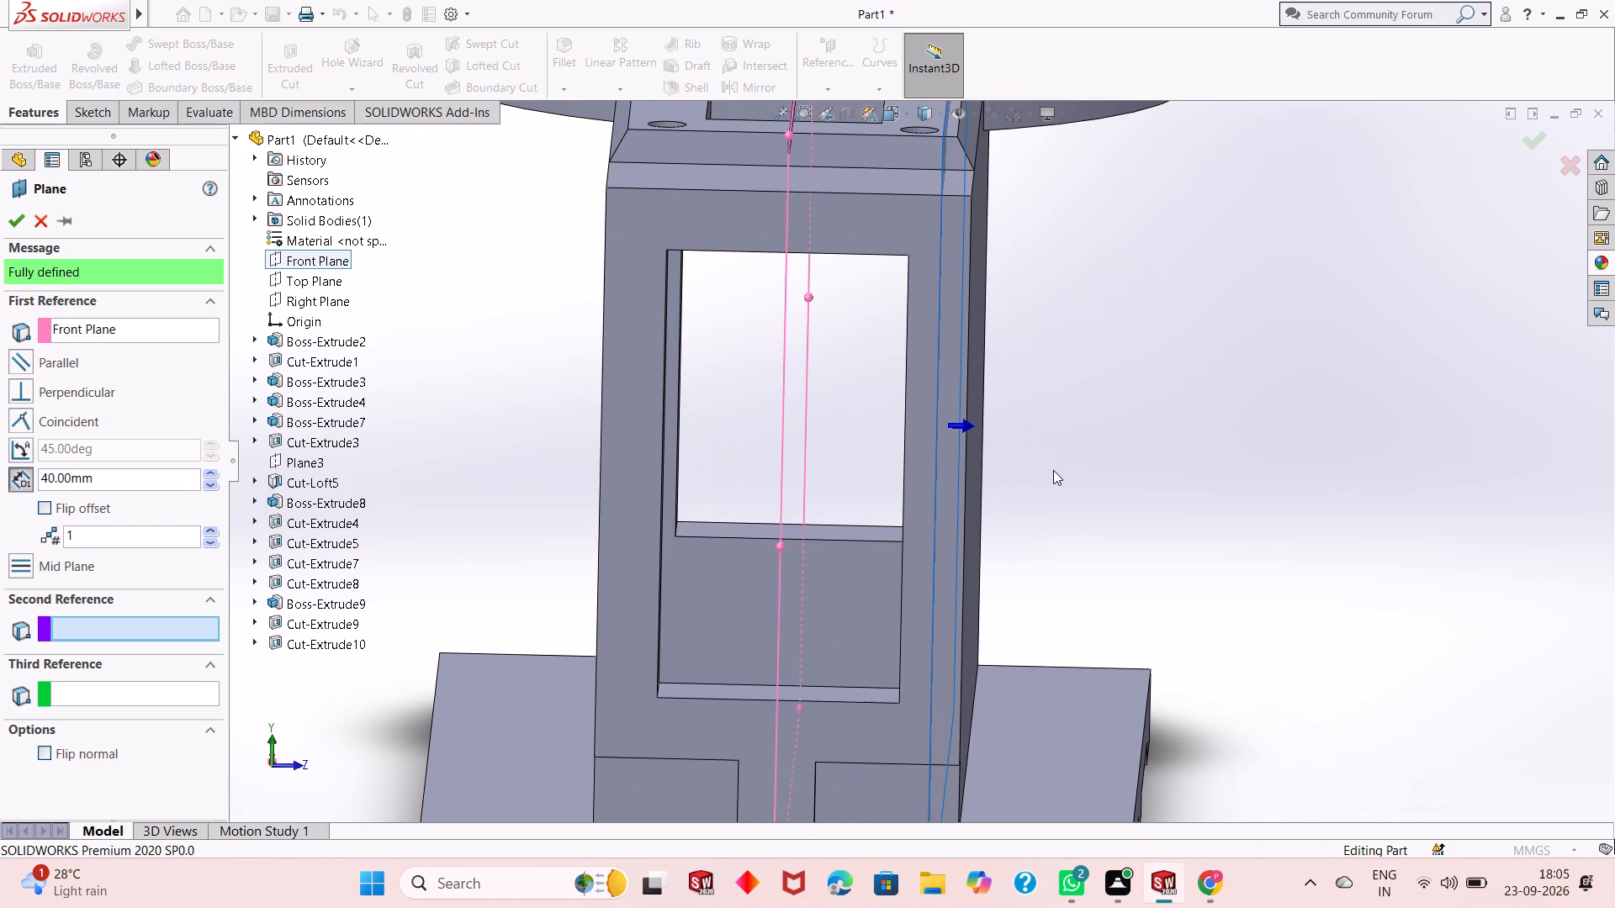
double_click(121, 483)
type("39")
key("Return")
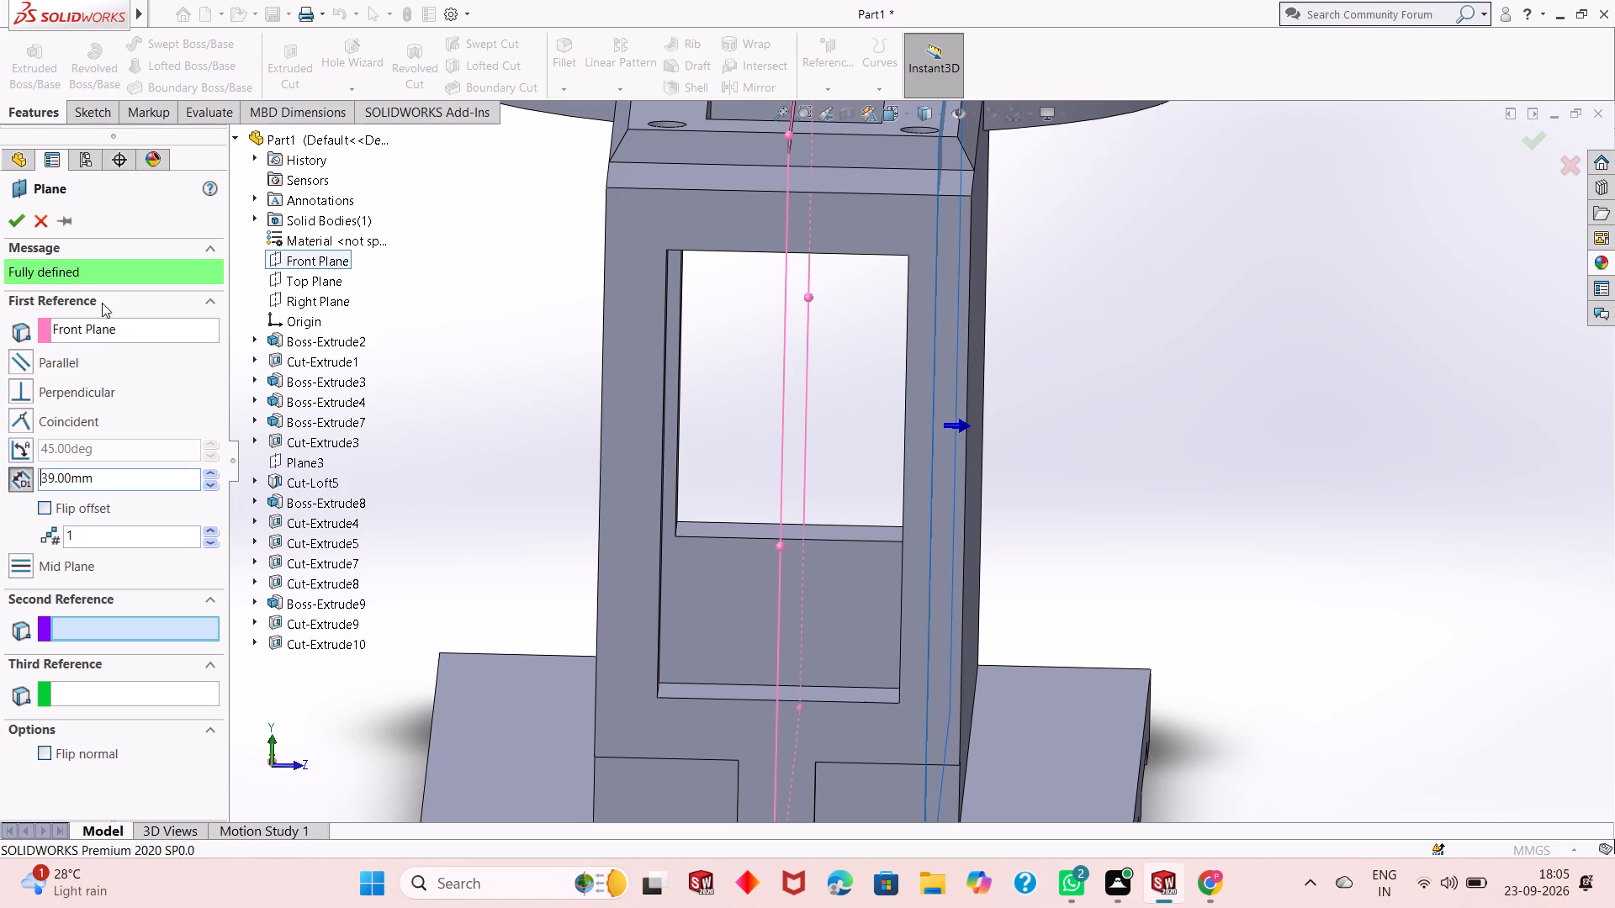
left_click(6, 221)
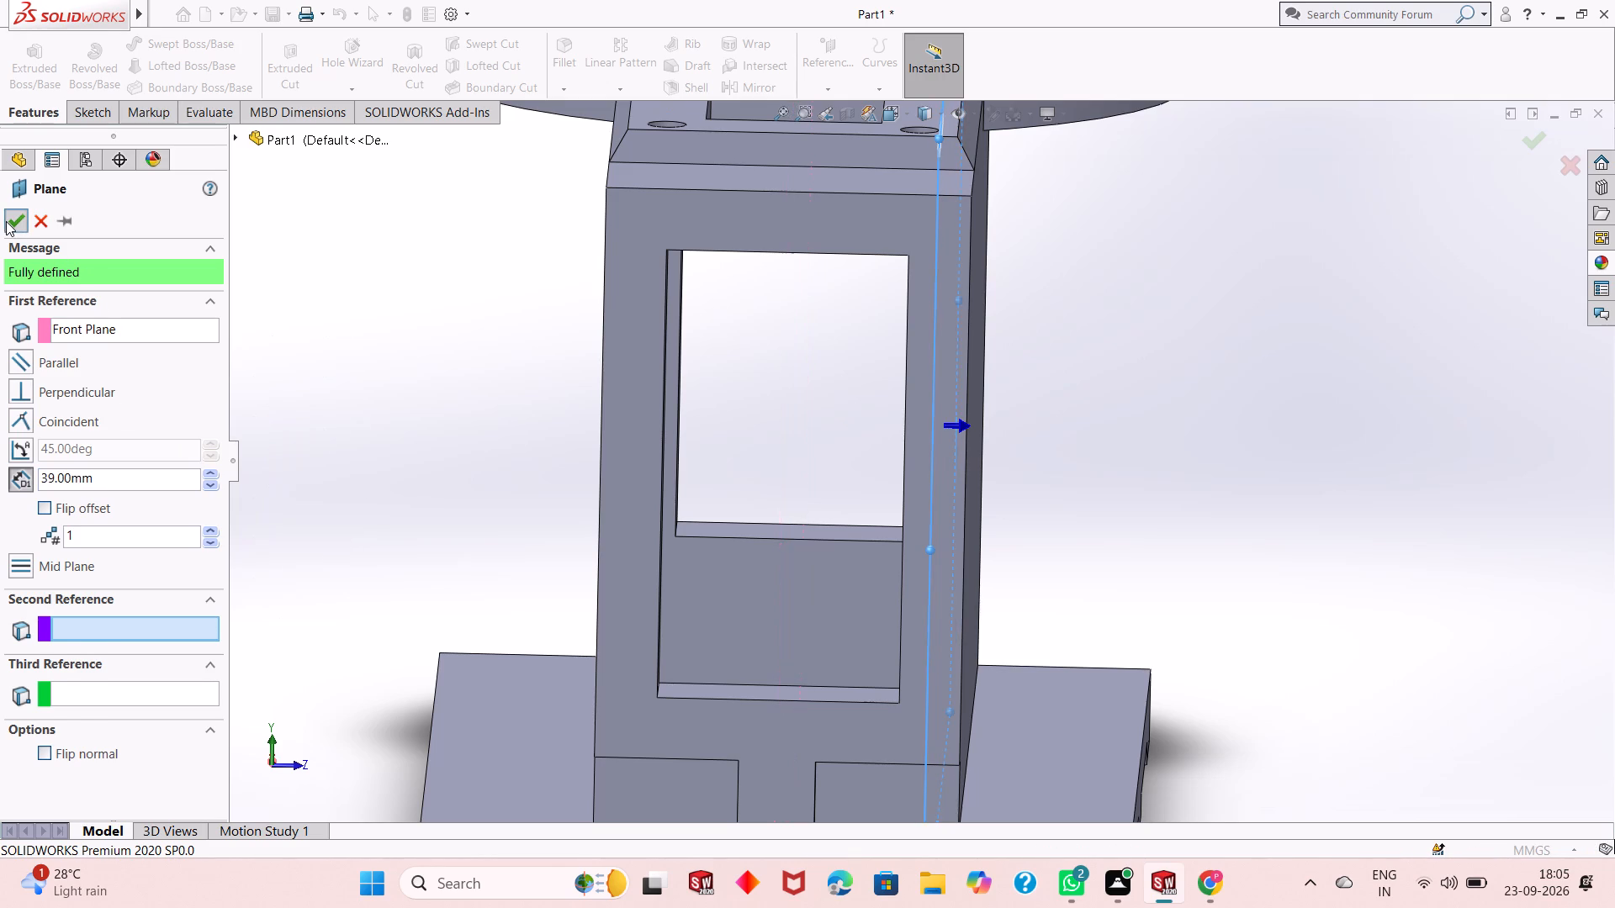
Sketch a circle about 98 mm in diameter on the new offset plane, over the housing's side wall beneath the raised rectangular top.
middle_click_drag(1132, 541, 1109, 487)
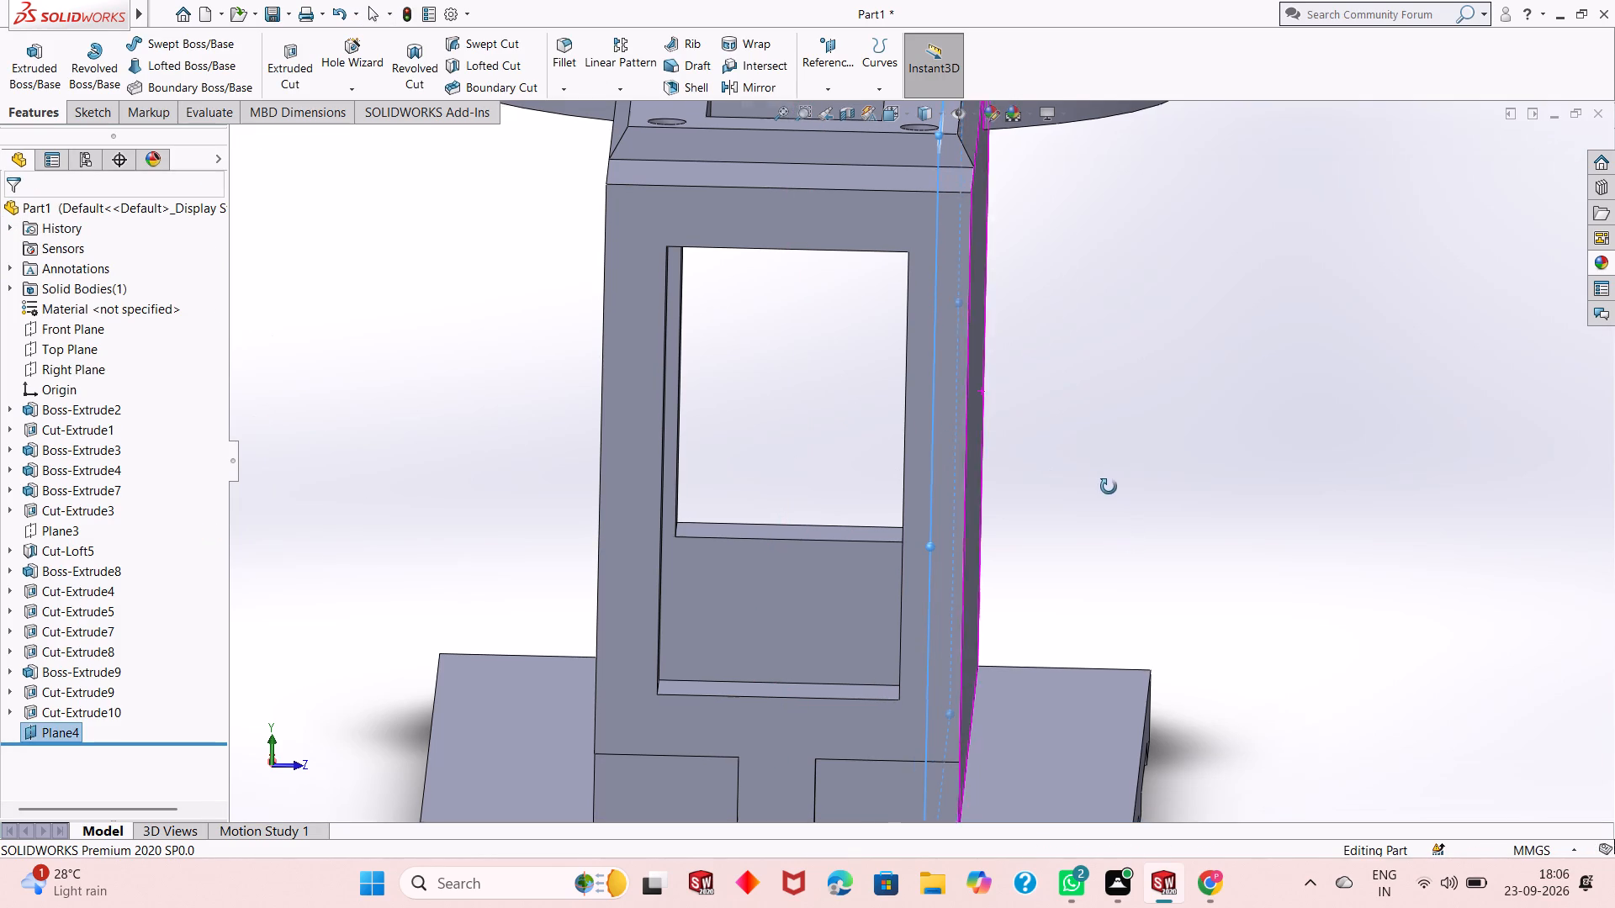
middle_click_drag(1109, 487, 1078, 526)
left_click(1170, 309)
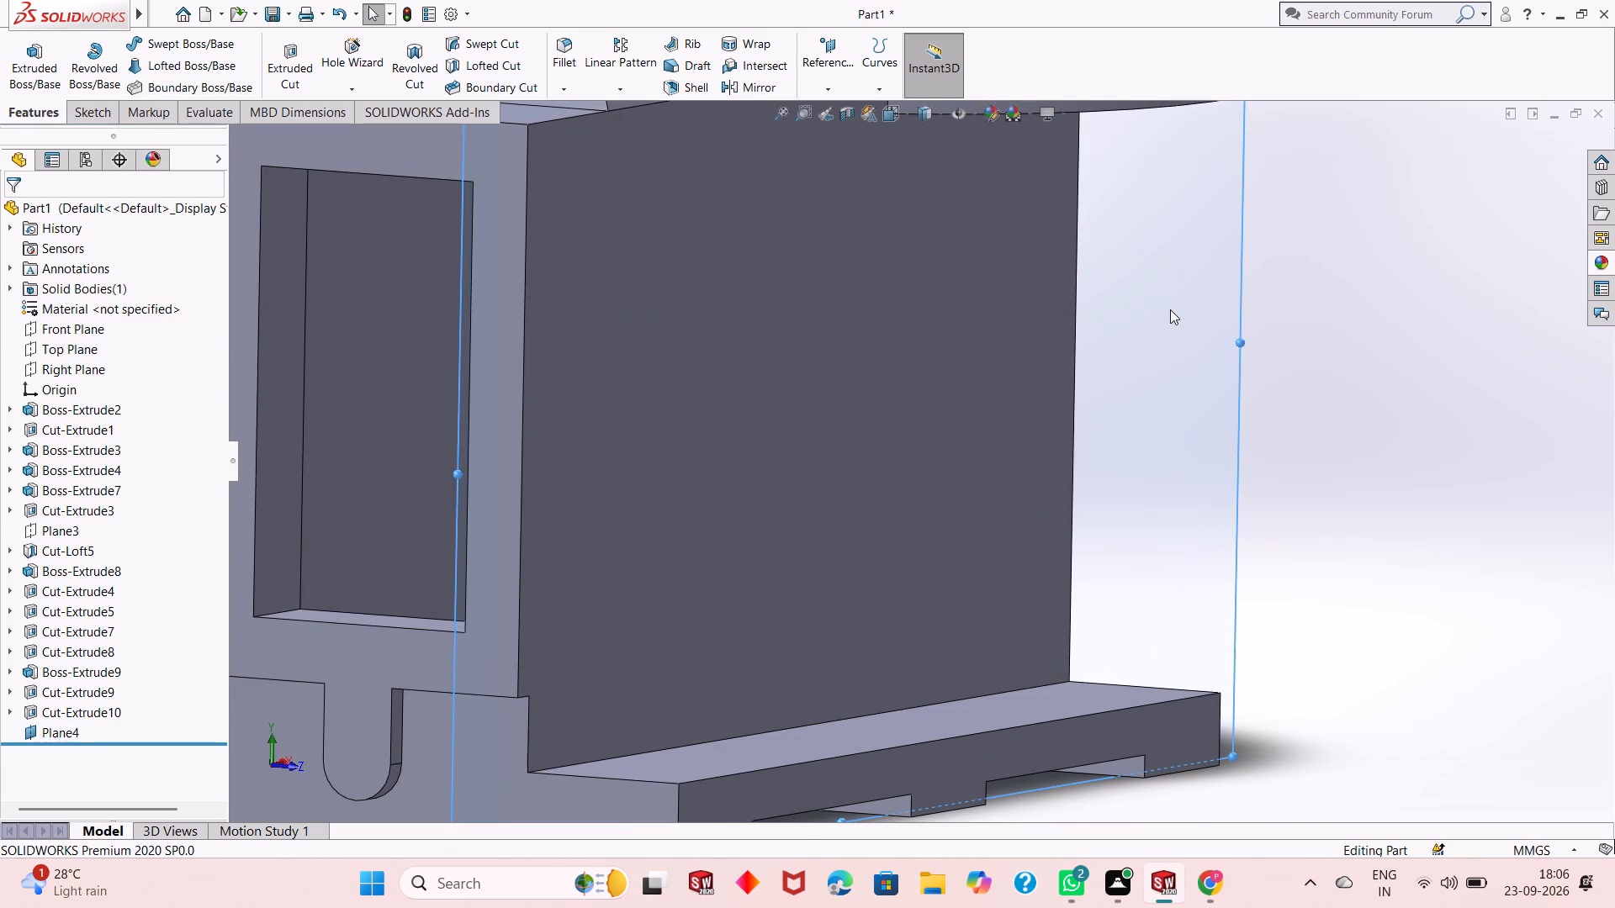
left_click(1170, 309)
right_click(1173, 276)
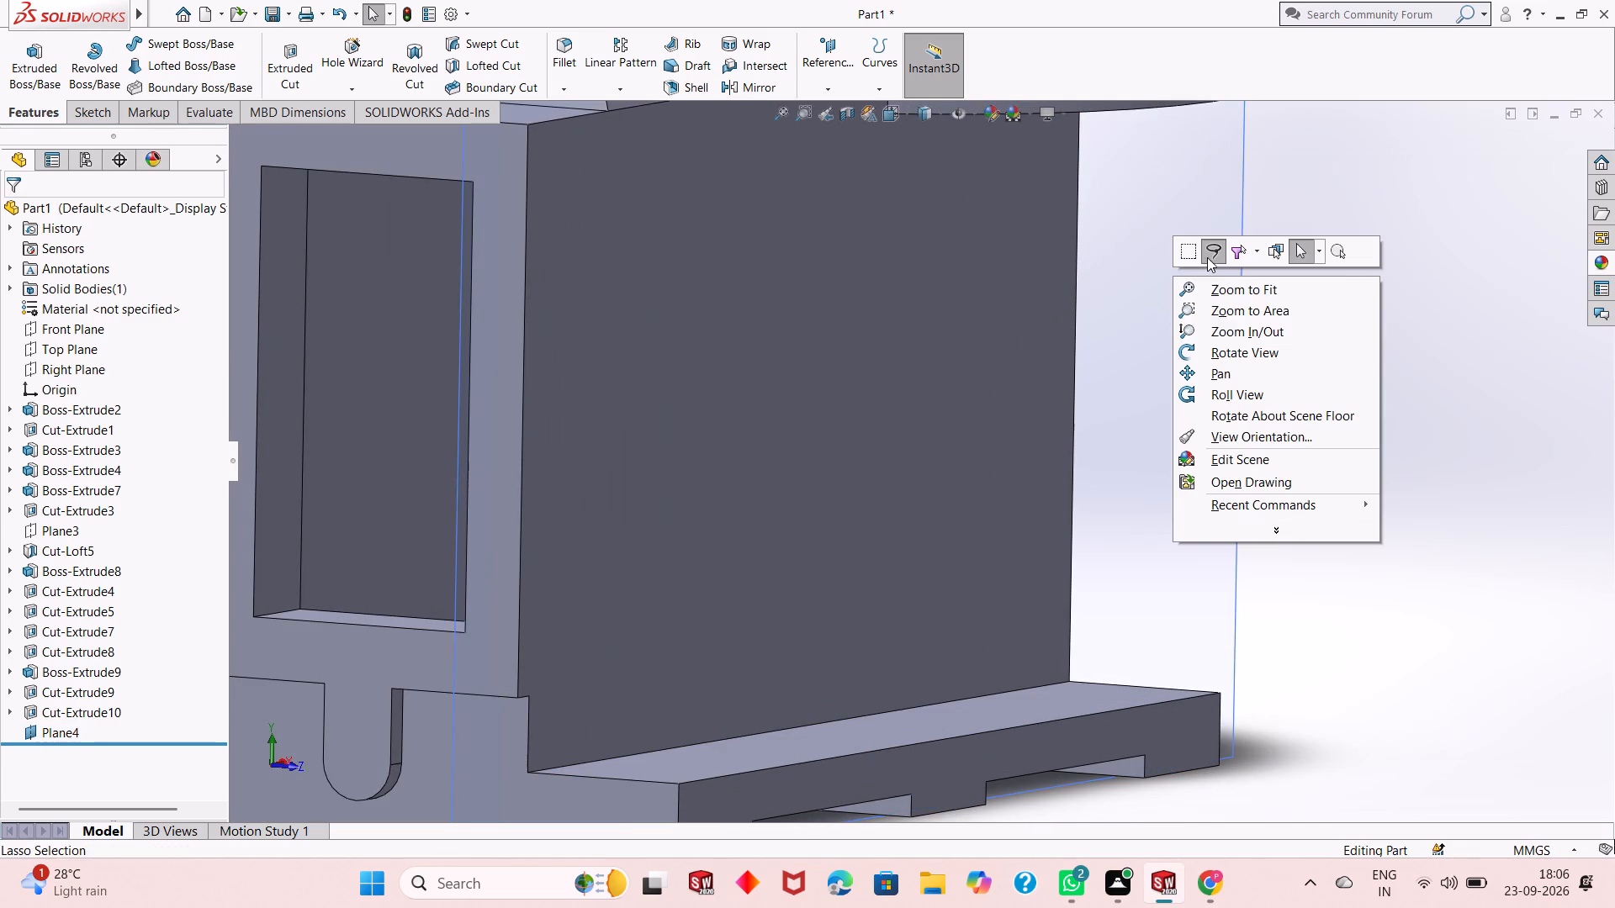
left_click(1407, 473)
scroll(1256, 479, "up", 4)
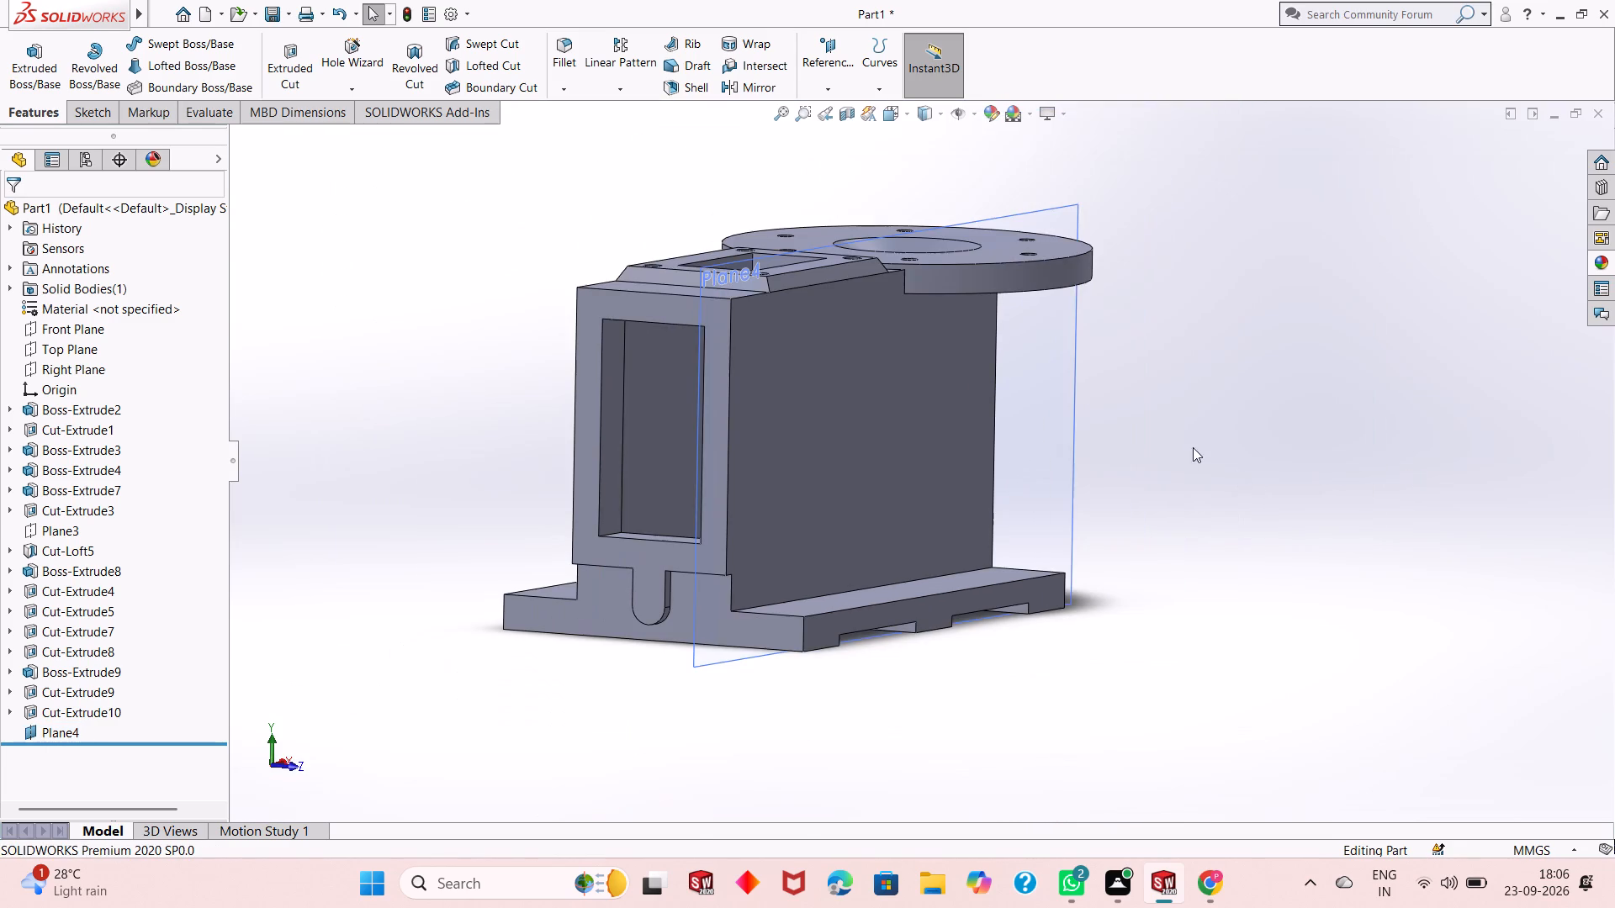
right_click(1042, 377)
left_click(1072, 354)
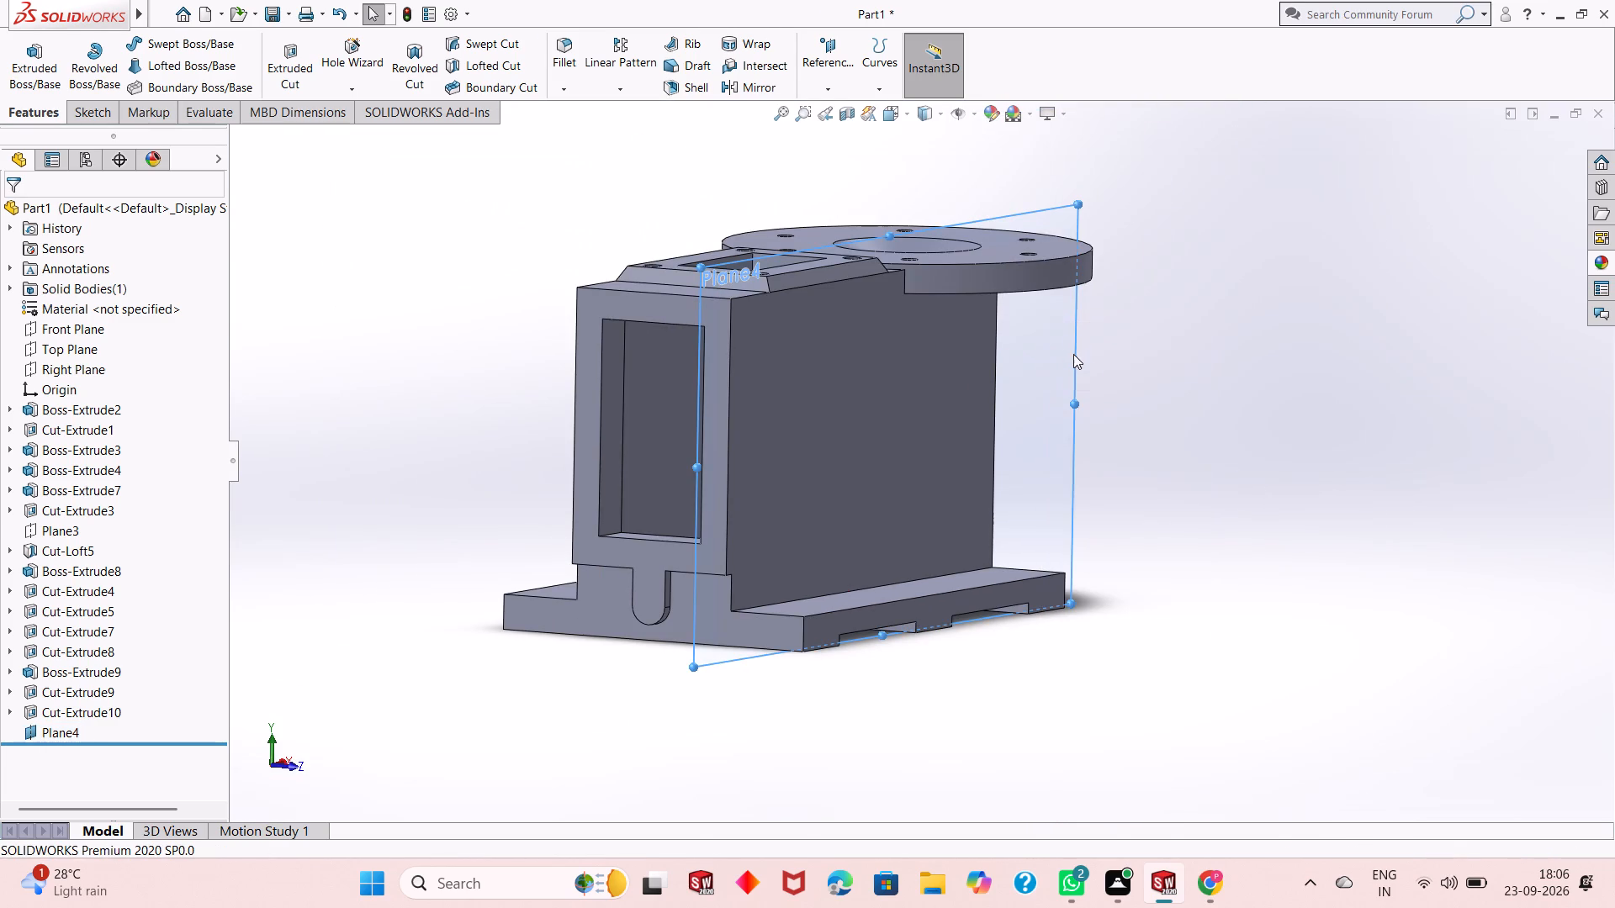
key("ctrl+8")
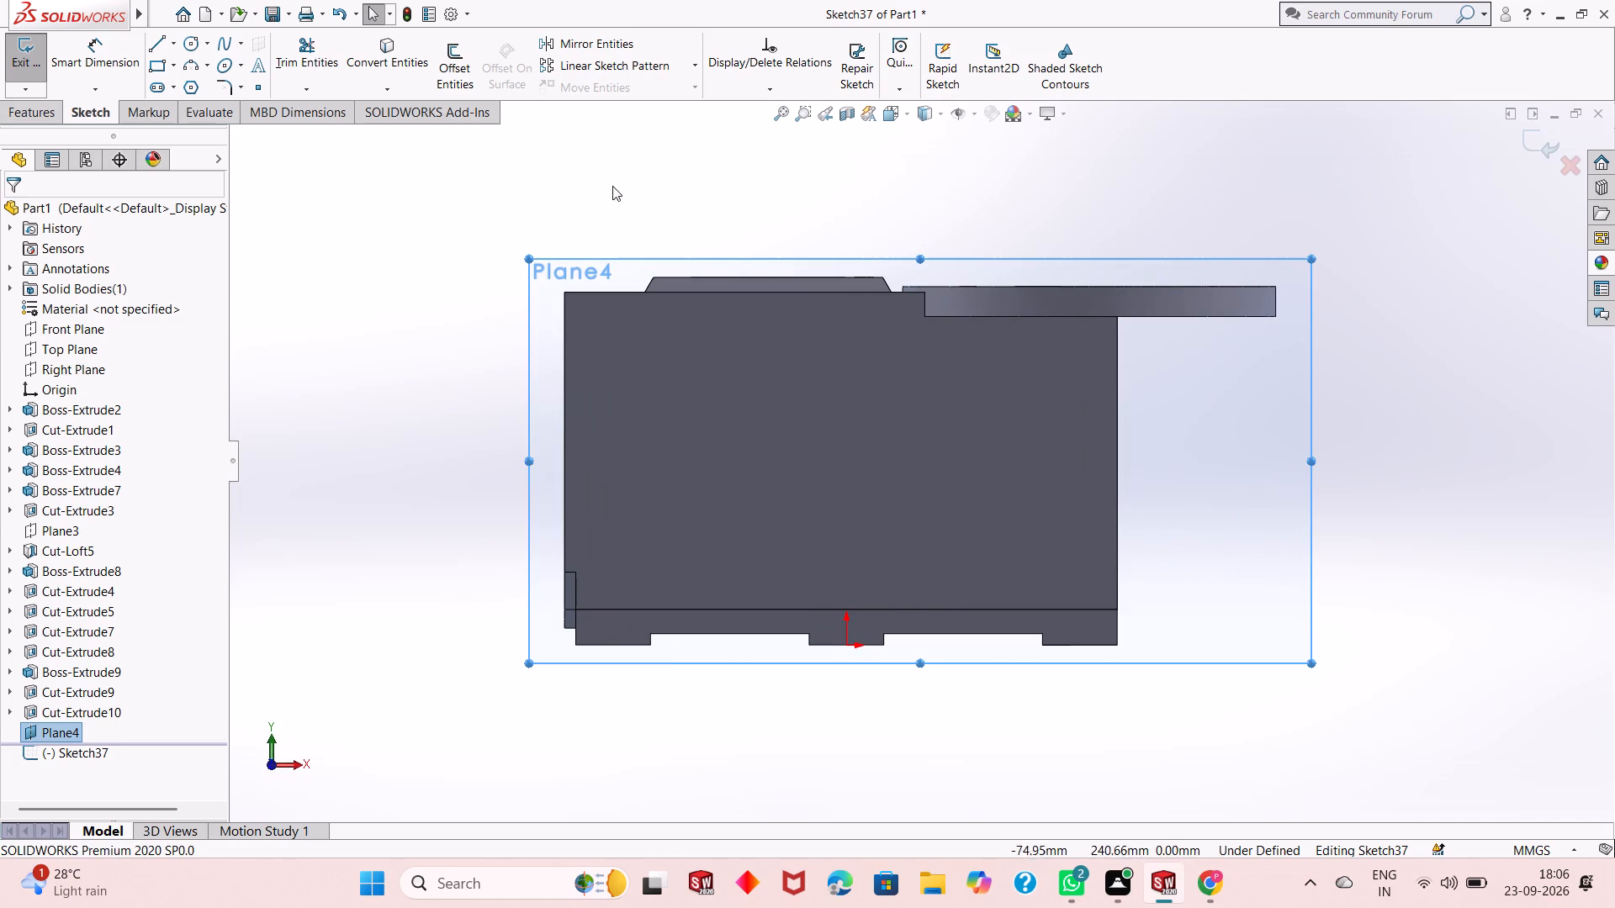
left_click(194, 41)
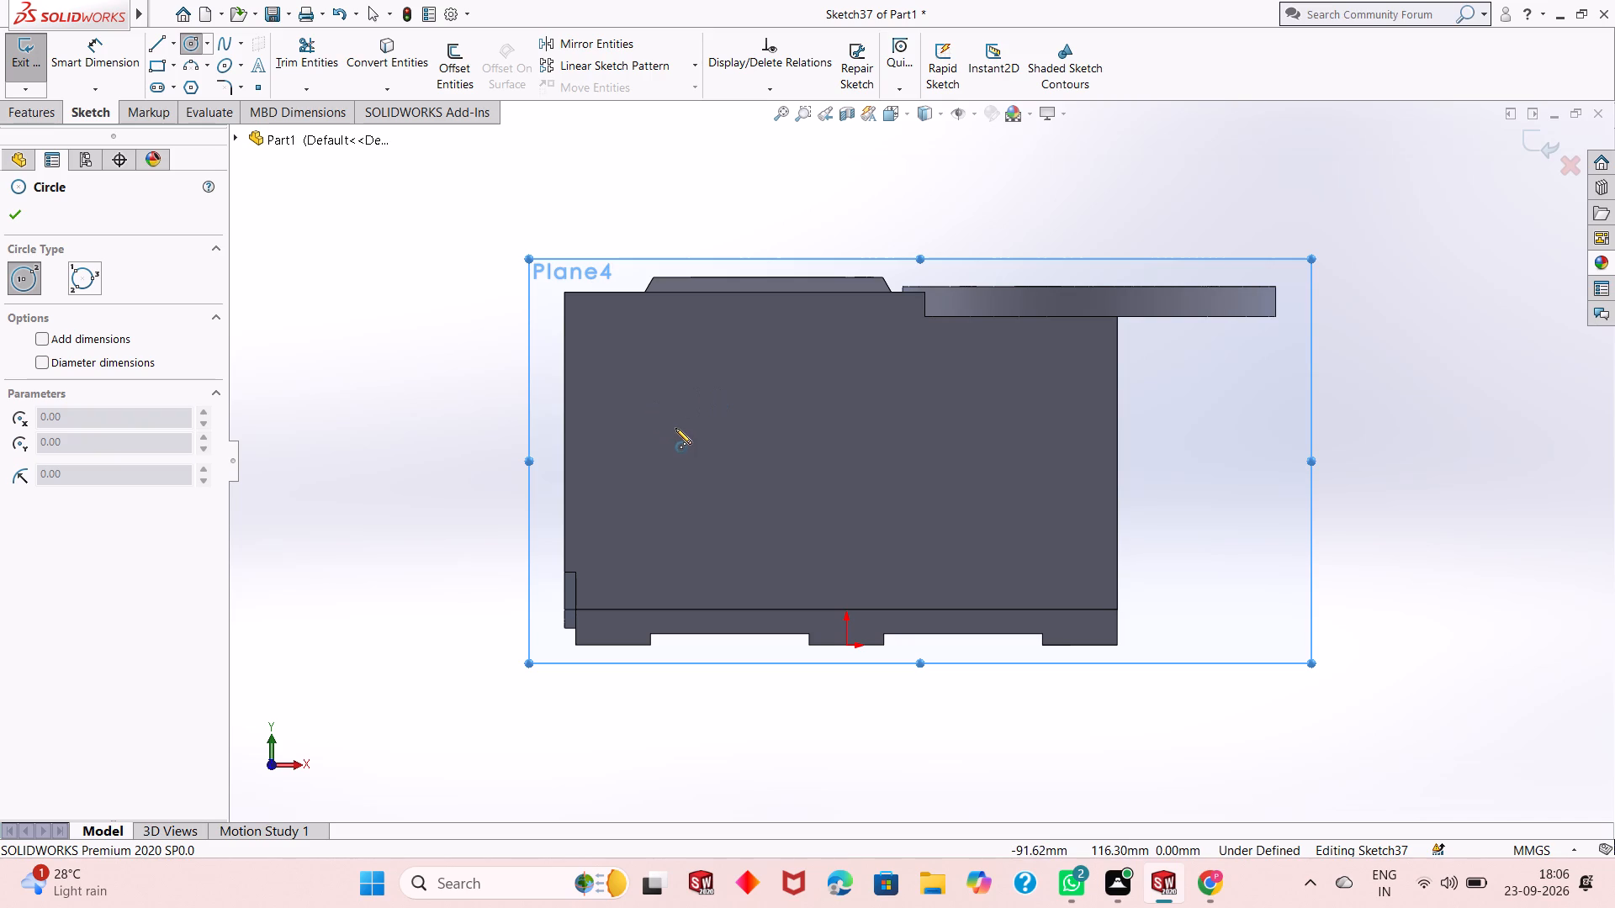
left_click(686, 457)
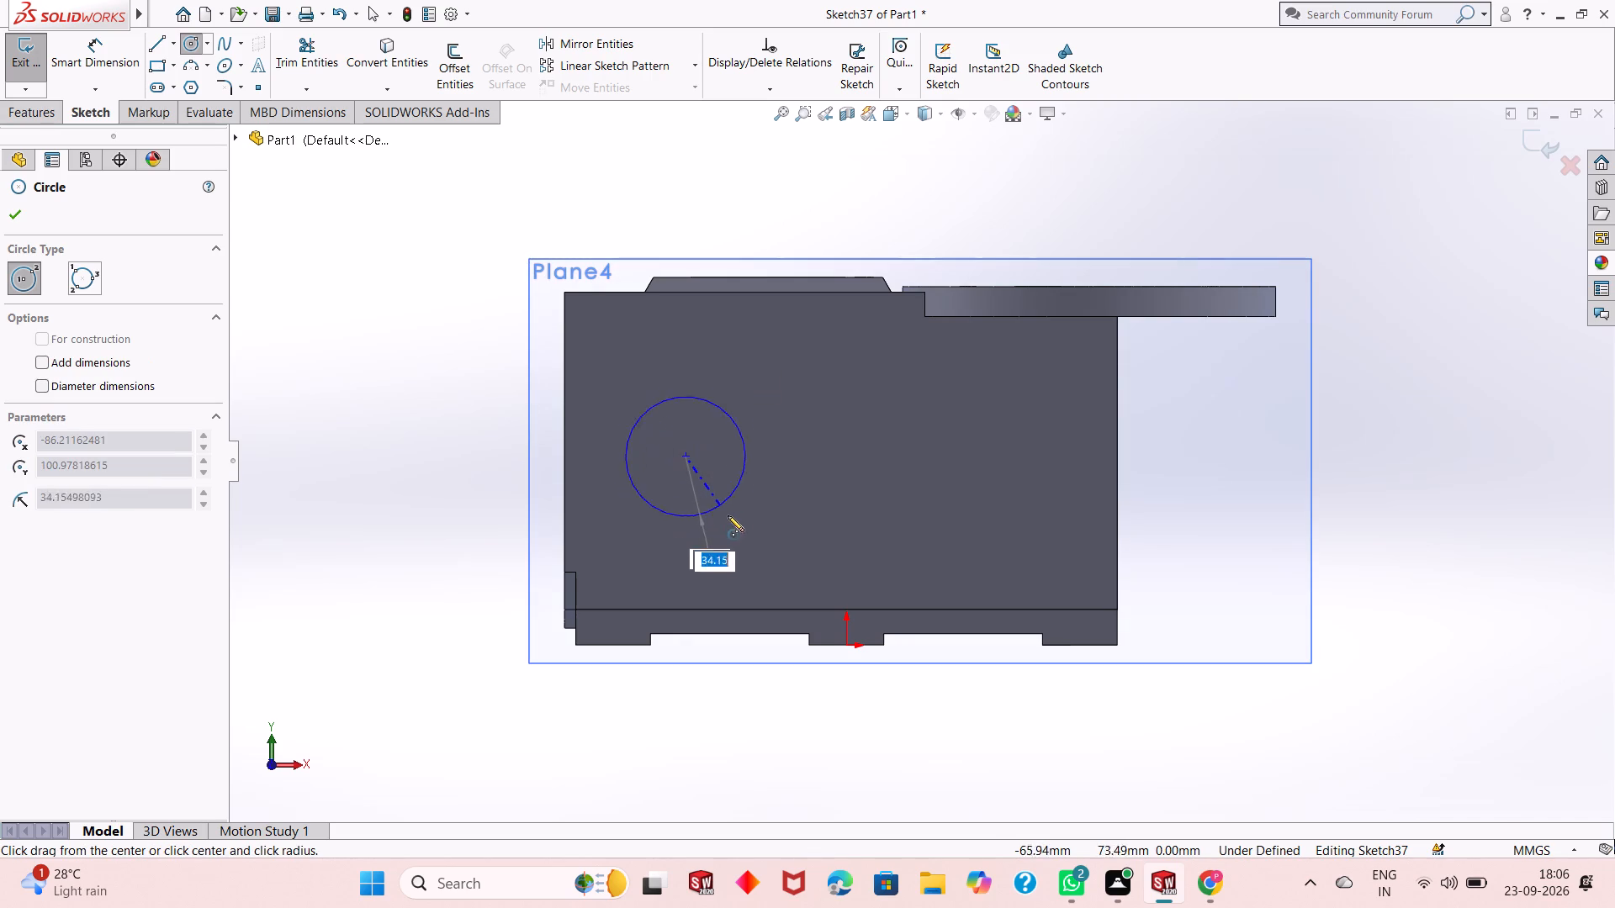
left_click(739, 531)
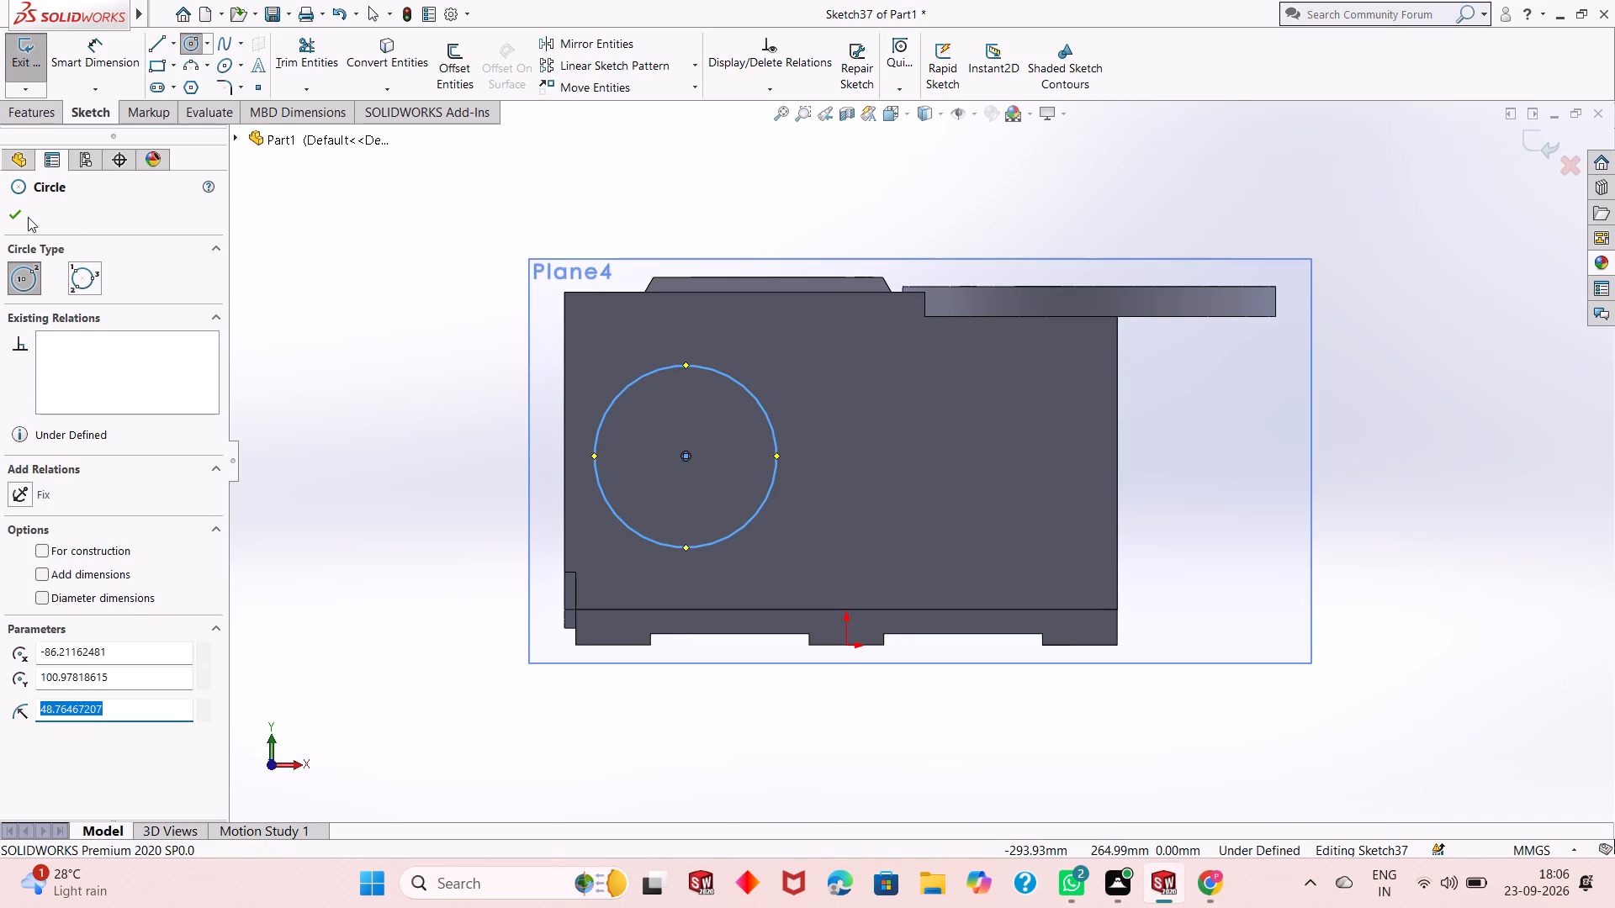
left_click(27, 217)
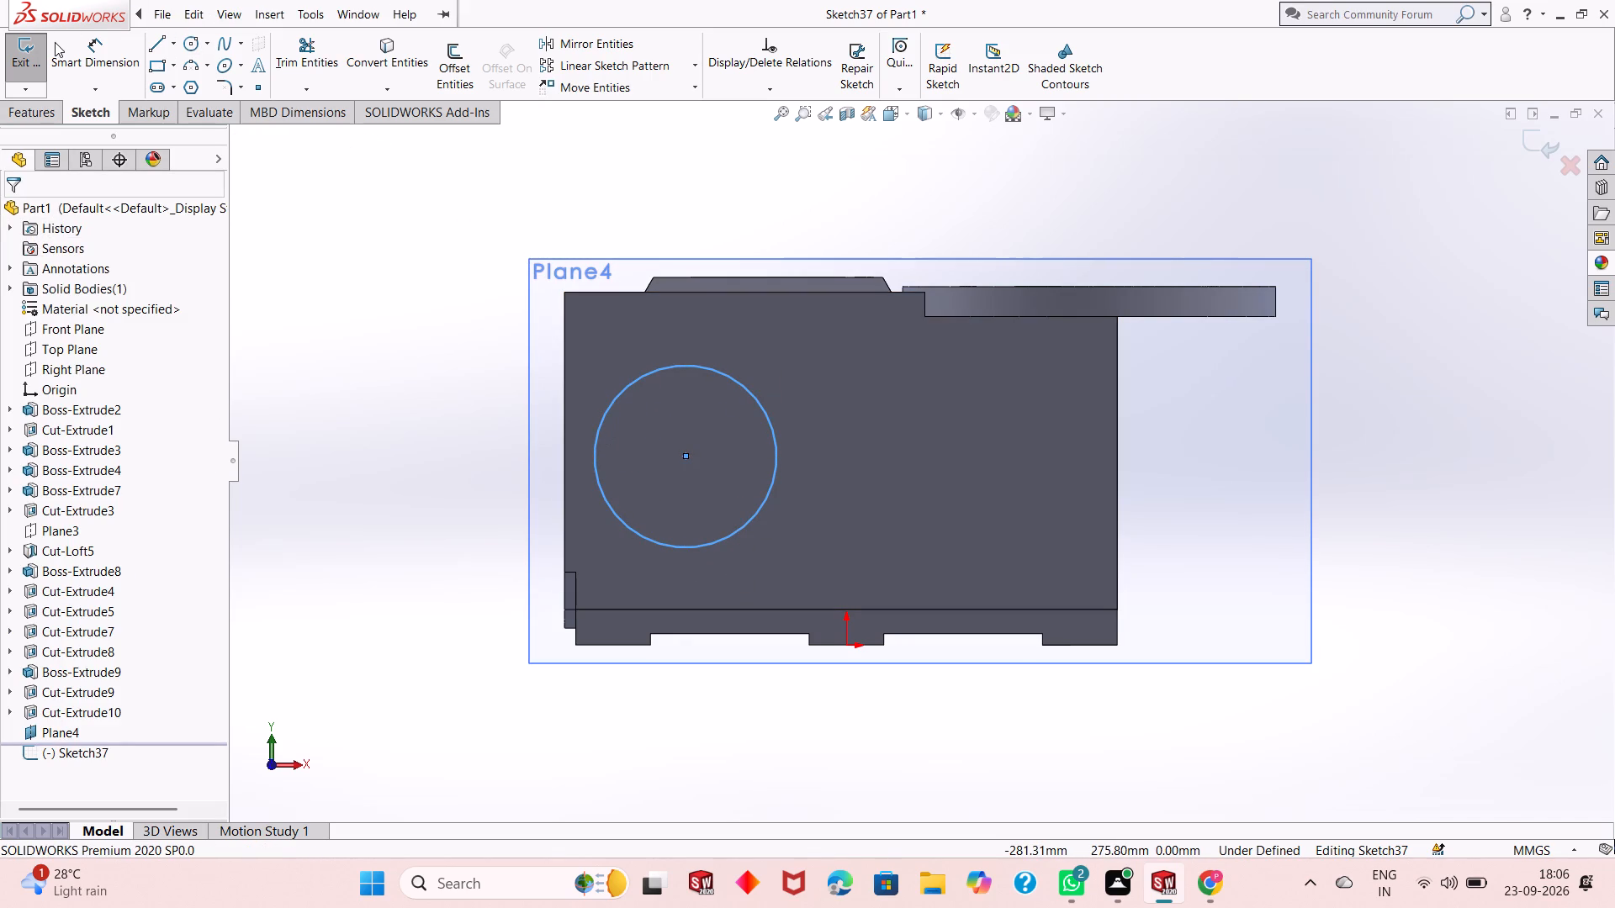
Dimension the circle's diameter as 120 mm.
left_click(56, 43)
left_click(605, 487)
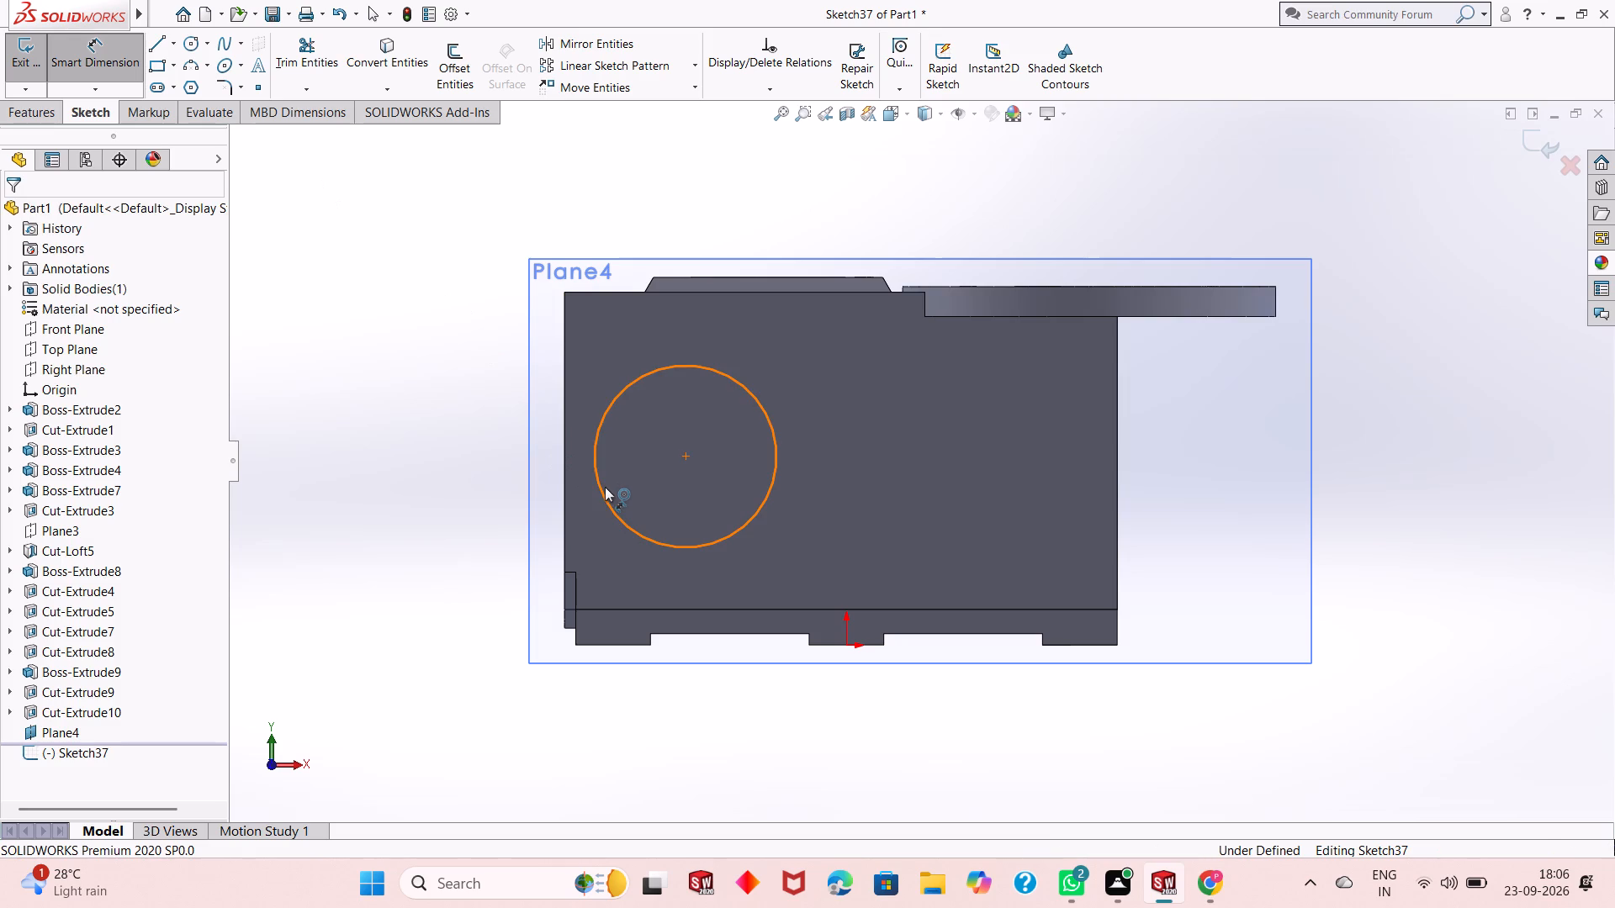
left_click(453, 600)
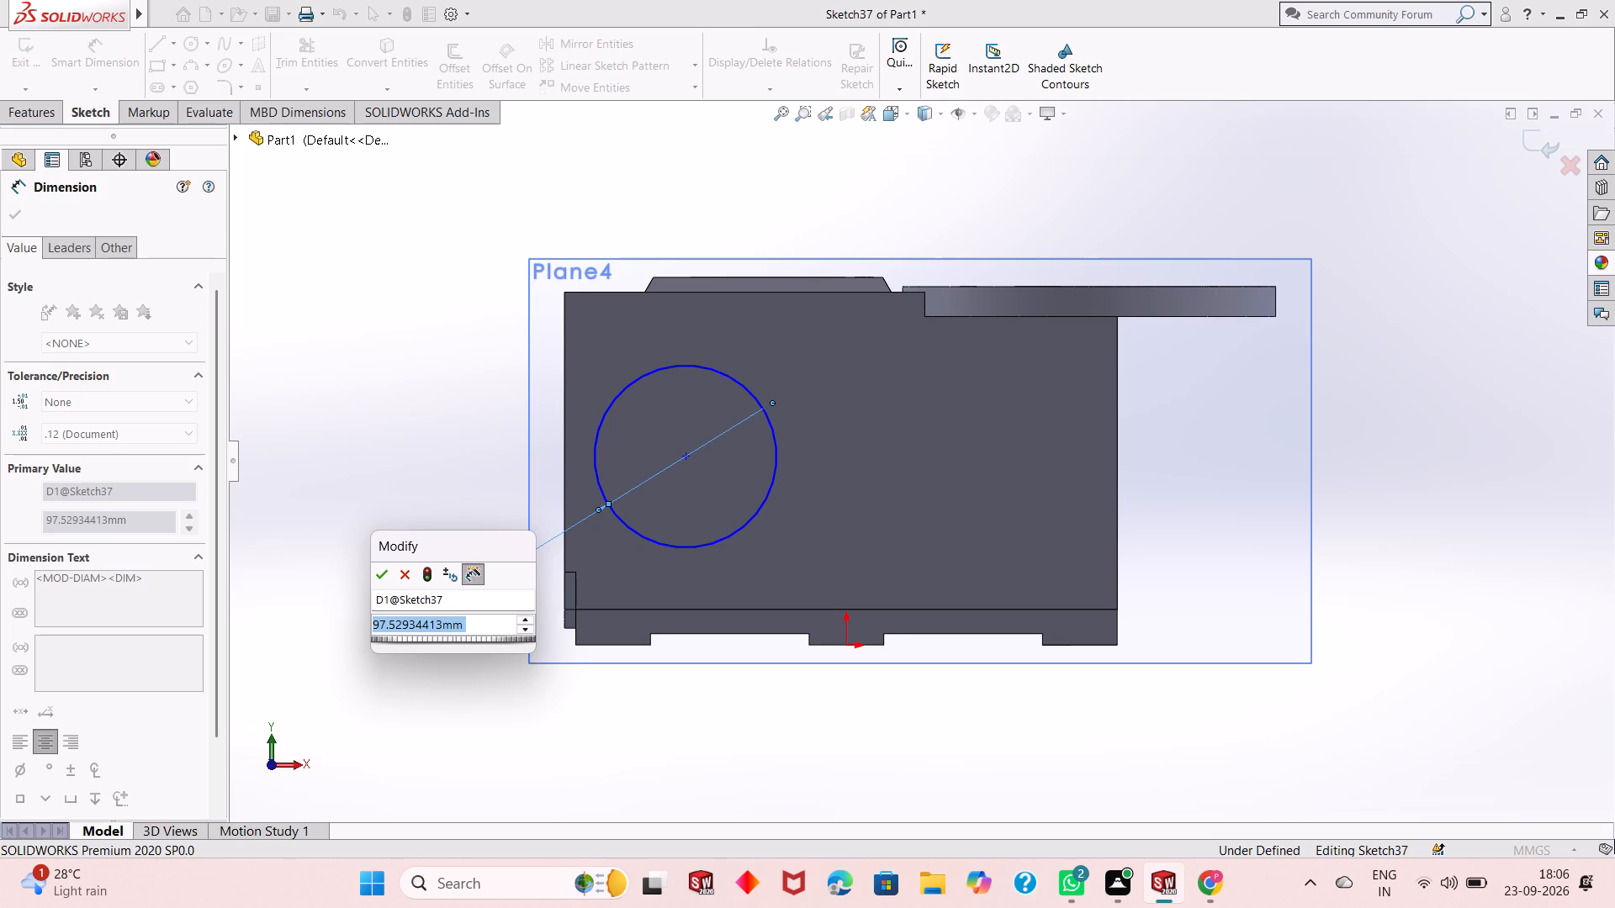
type("120")
key("Return")
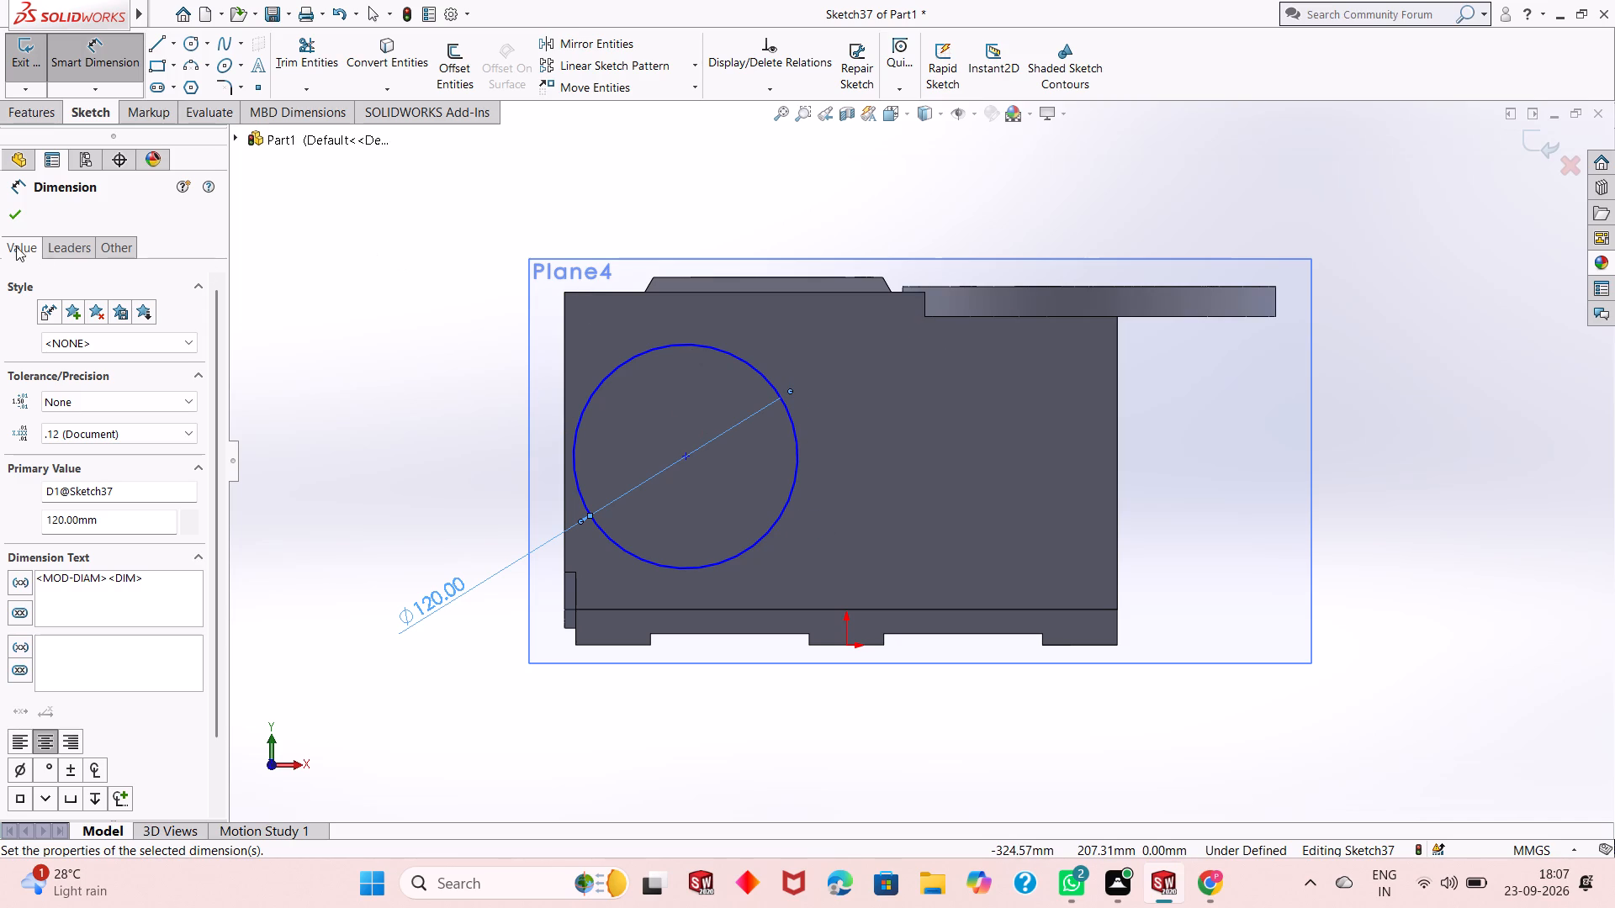
left_click(8, 214)
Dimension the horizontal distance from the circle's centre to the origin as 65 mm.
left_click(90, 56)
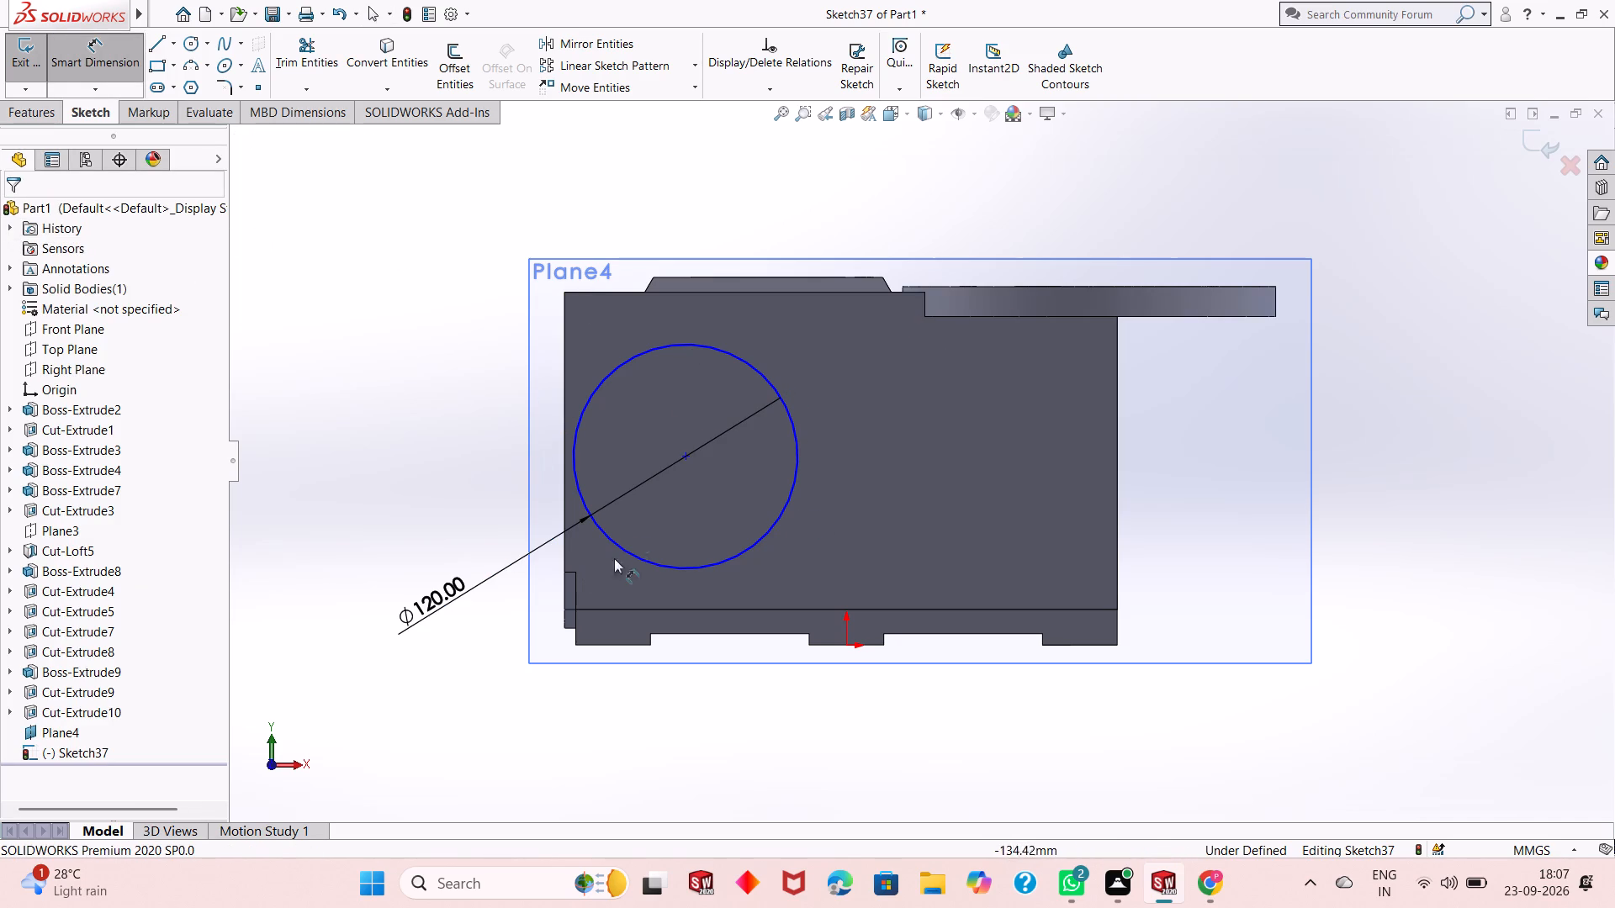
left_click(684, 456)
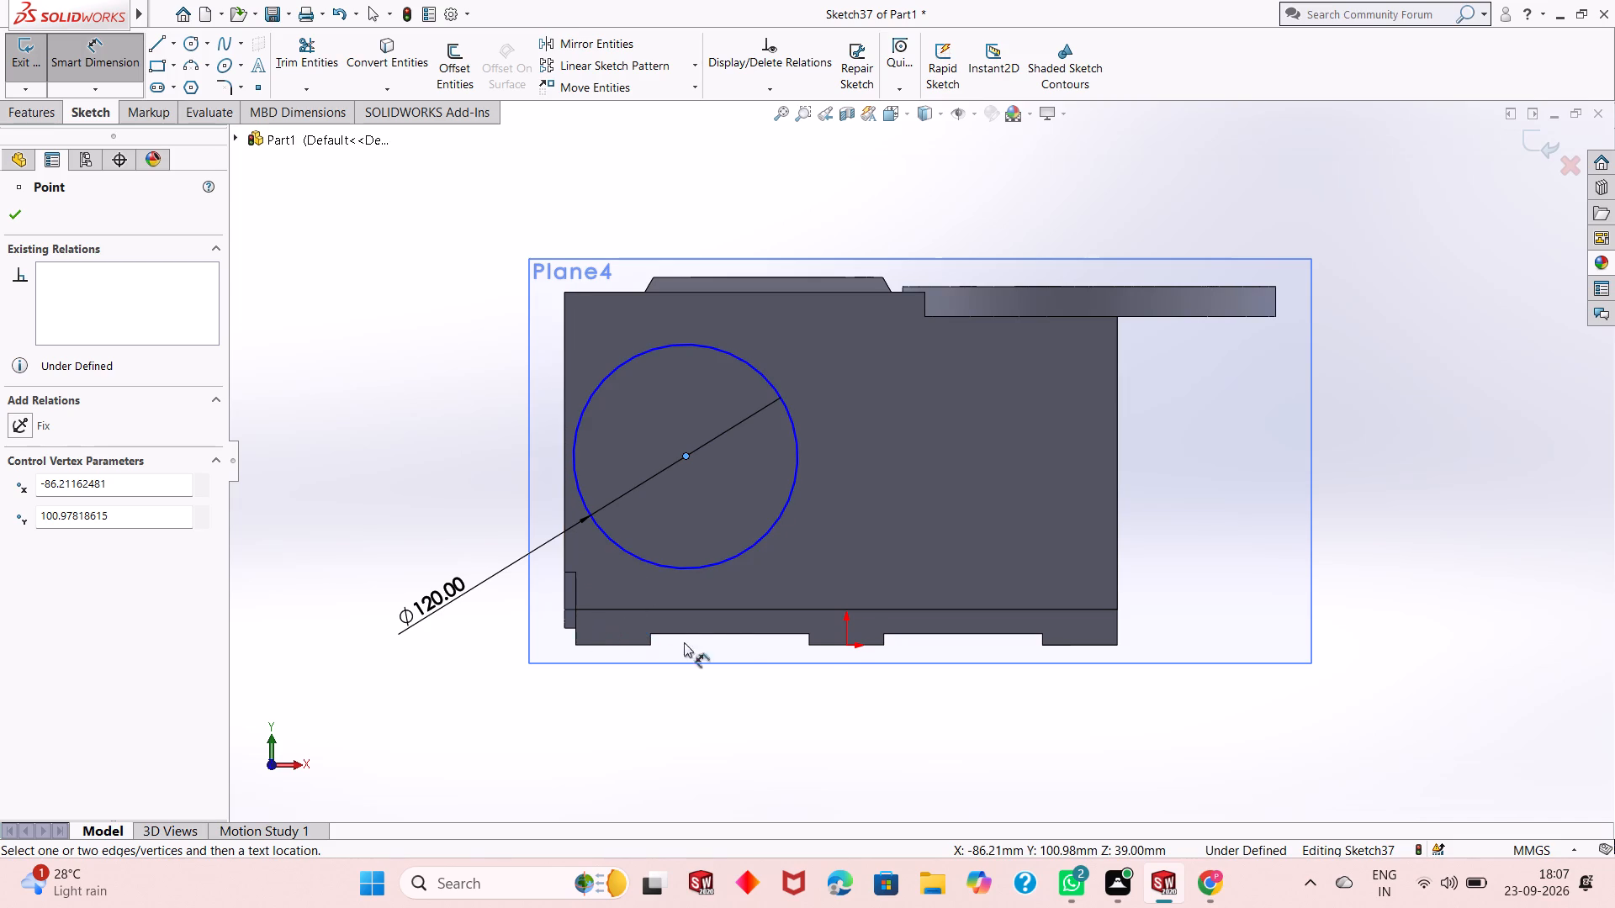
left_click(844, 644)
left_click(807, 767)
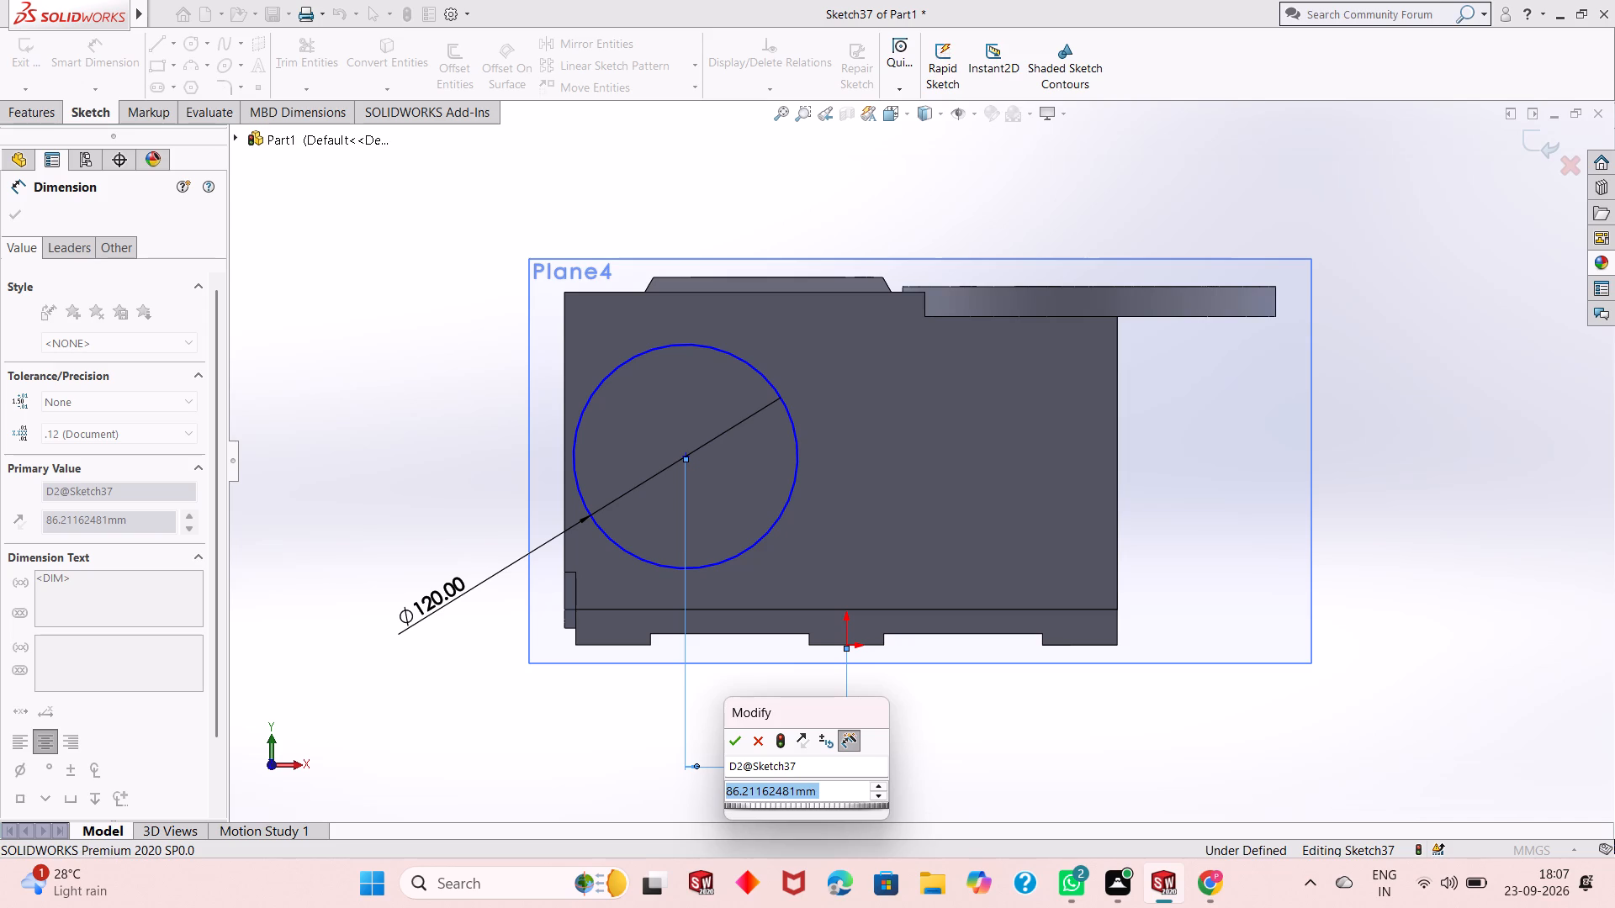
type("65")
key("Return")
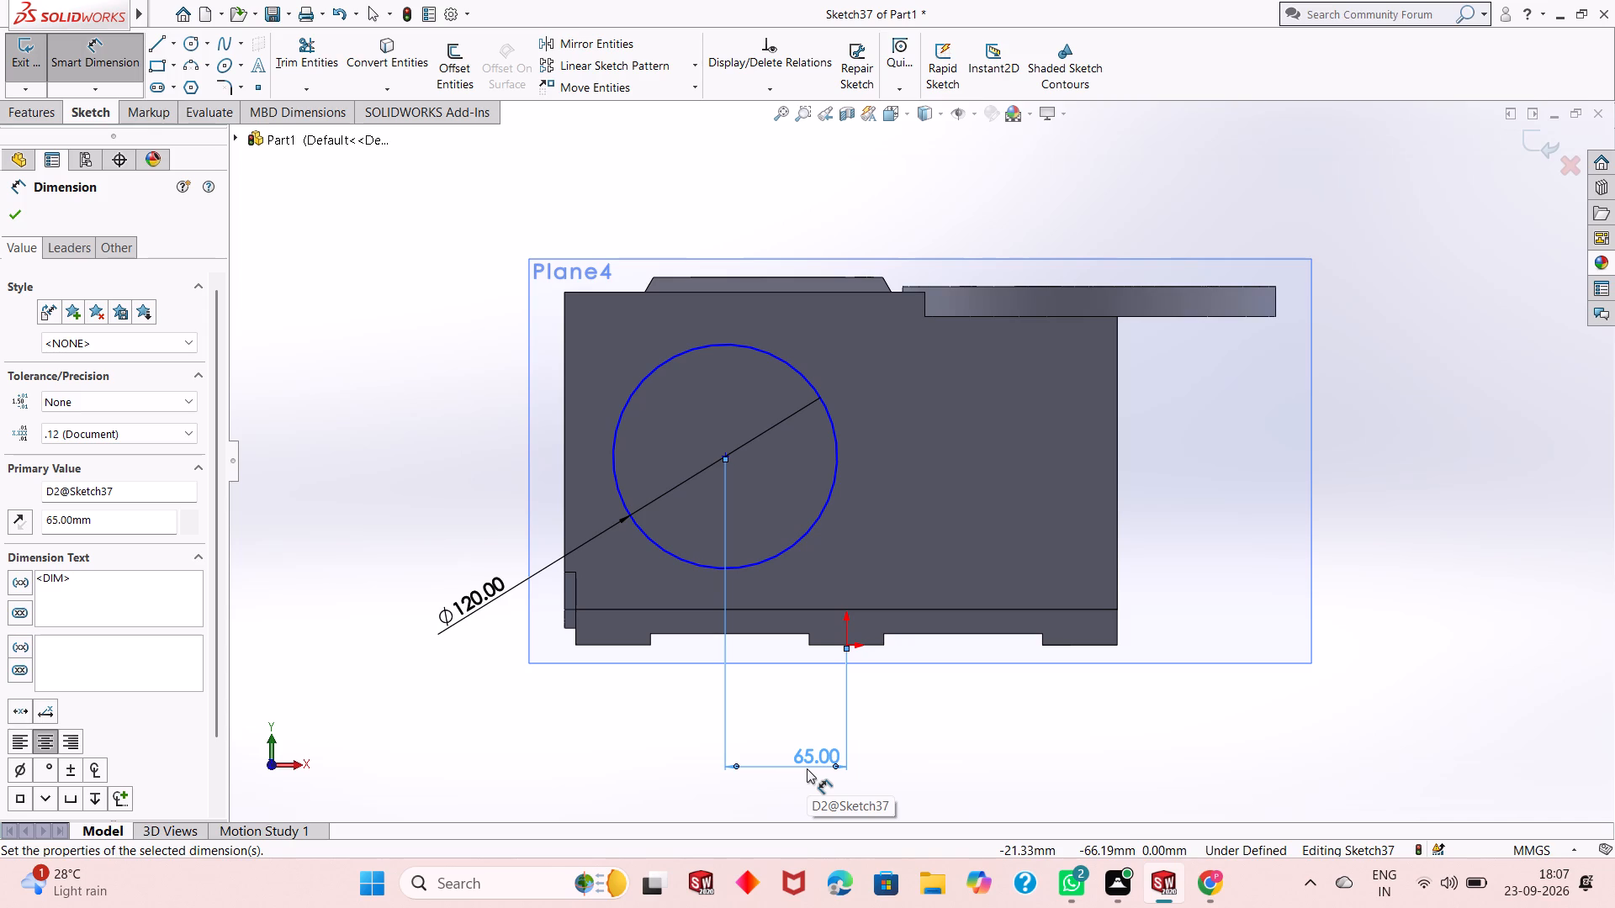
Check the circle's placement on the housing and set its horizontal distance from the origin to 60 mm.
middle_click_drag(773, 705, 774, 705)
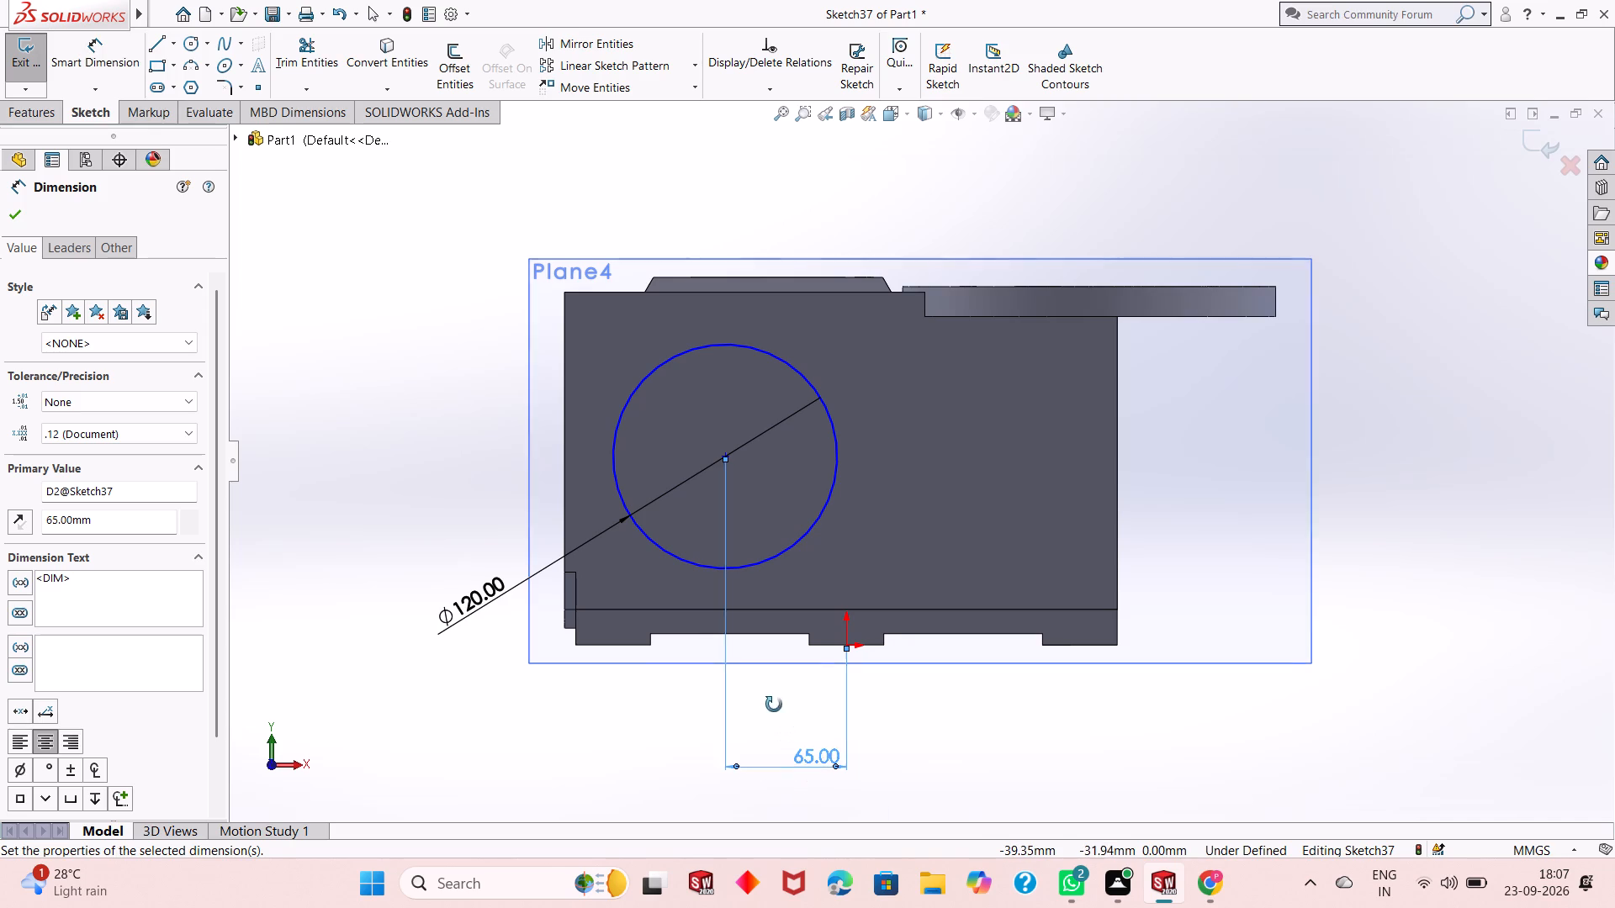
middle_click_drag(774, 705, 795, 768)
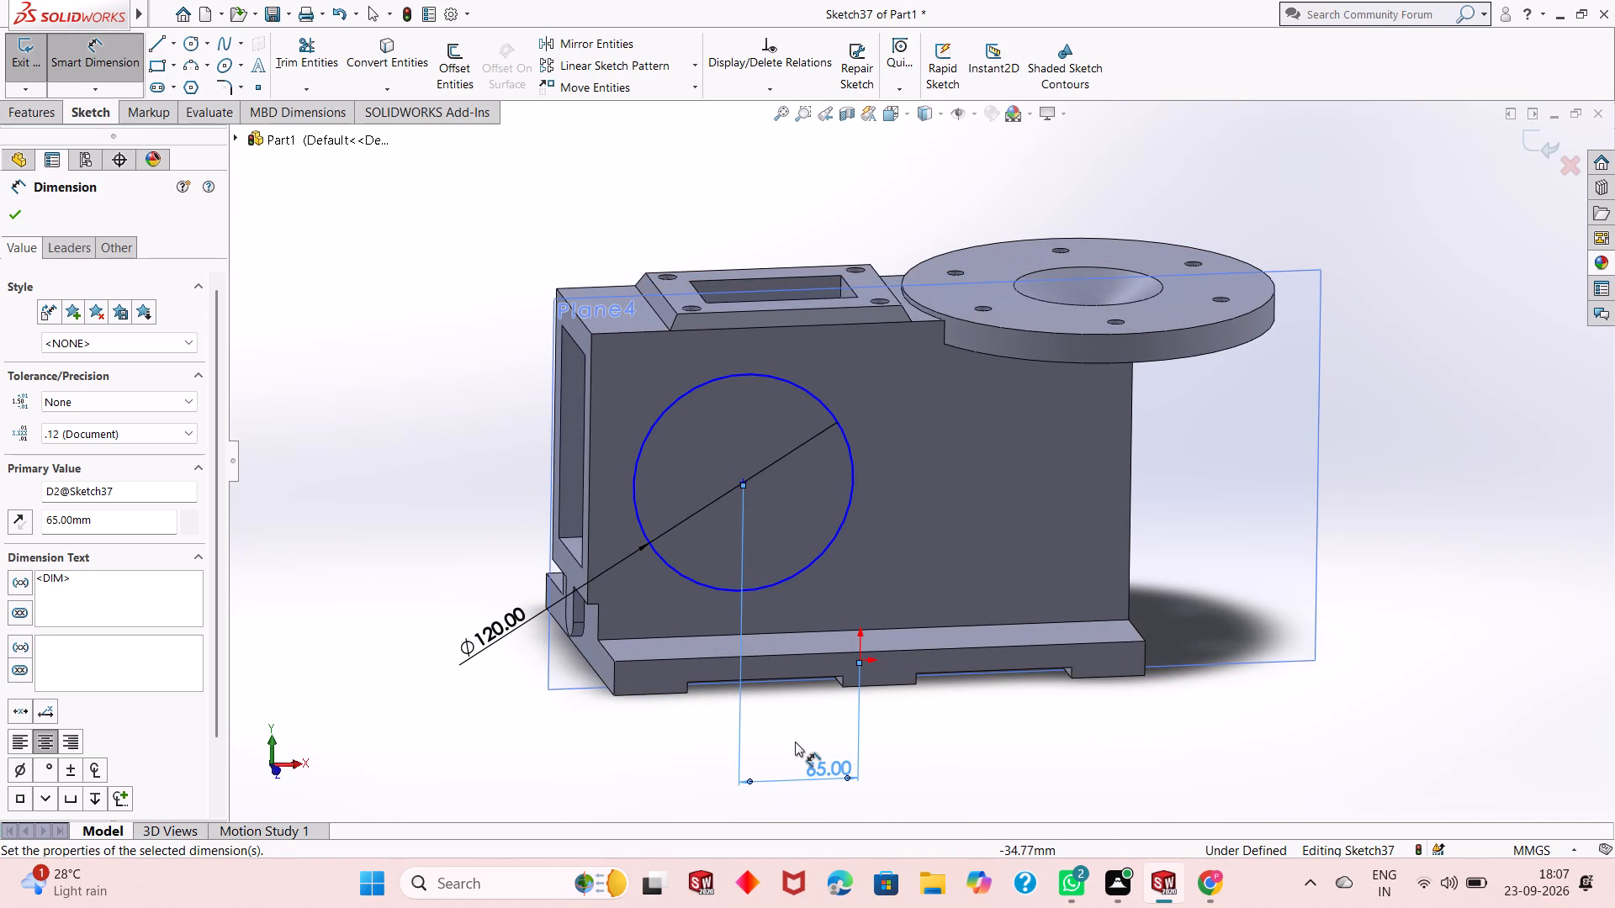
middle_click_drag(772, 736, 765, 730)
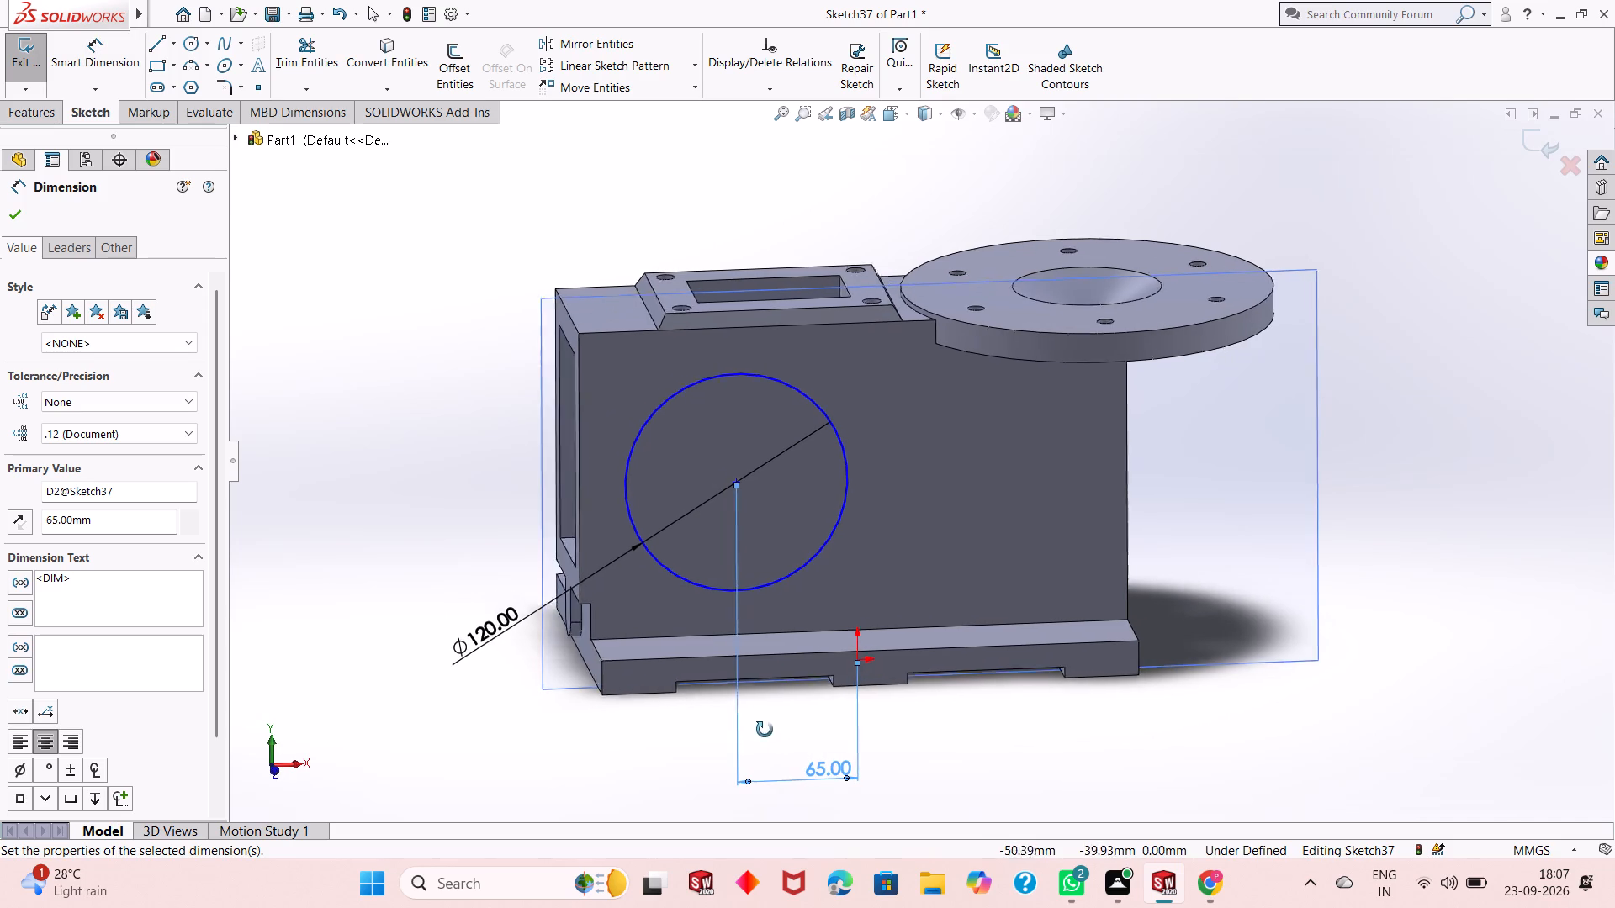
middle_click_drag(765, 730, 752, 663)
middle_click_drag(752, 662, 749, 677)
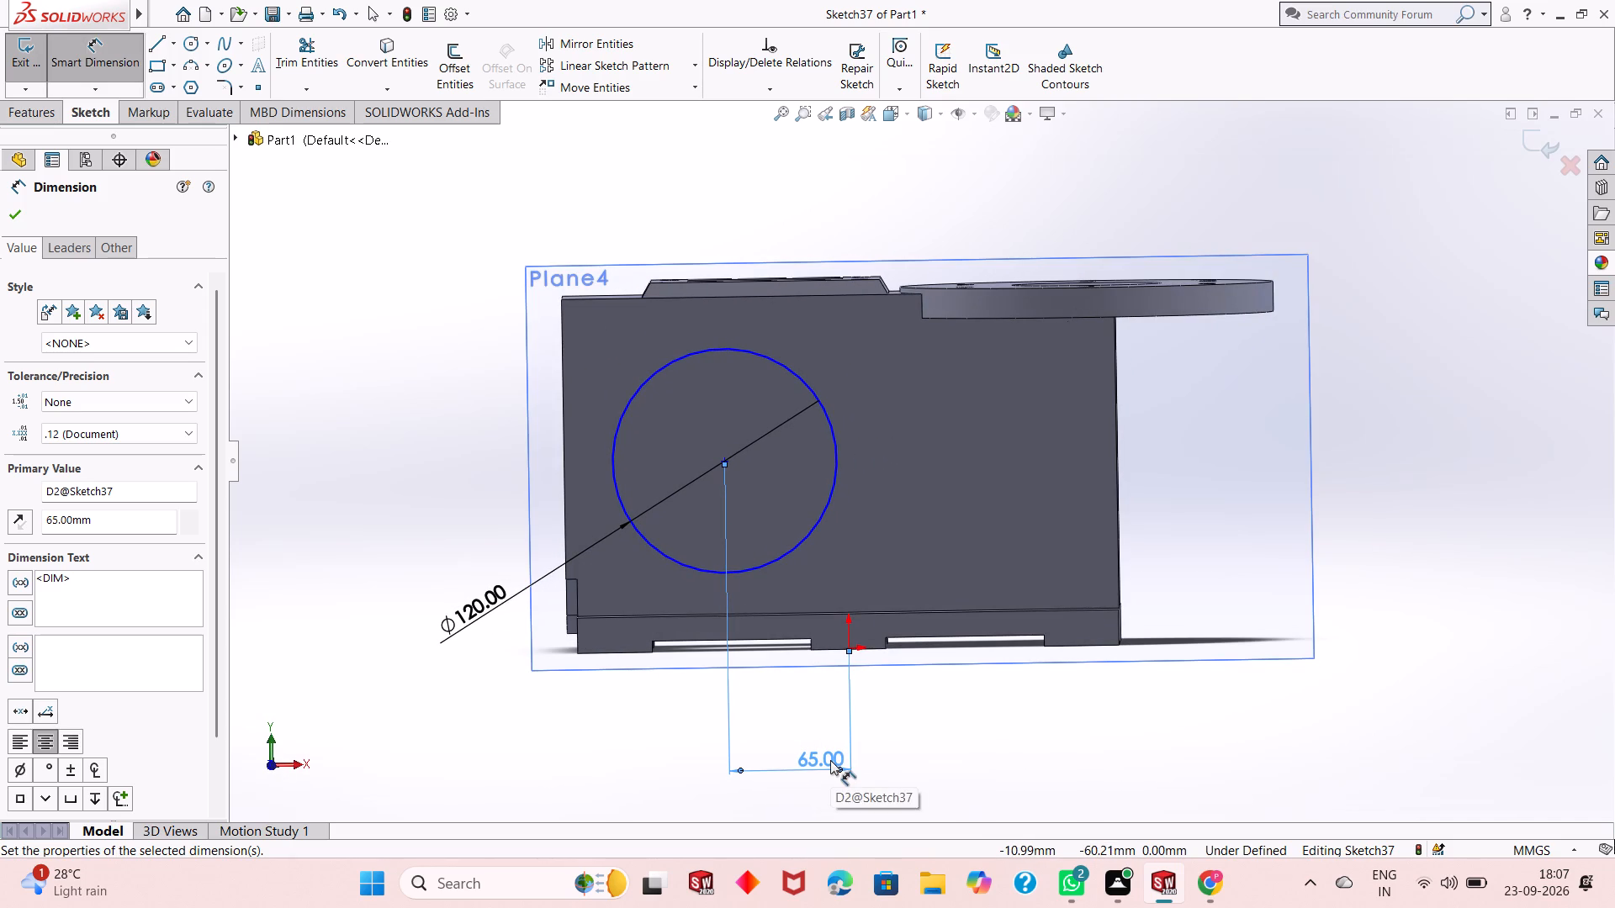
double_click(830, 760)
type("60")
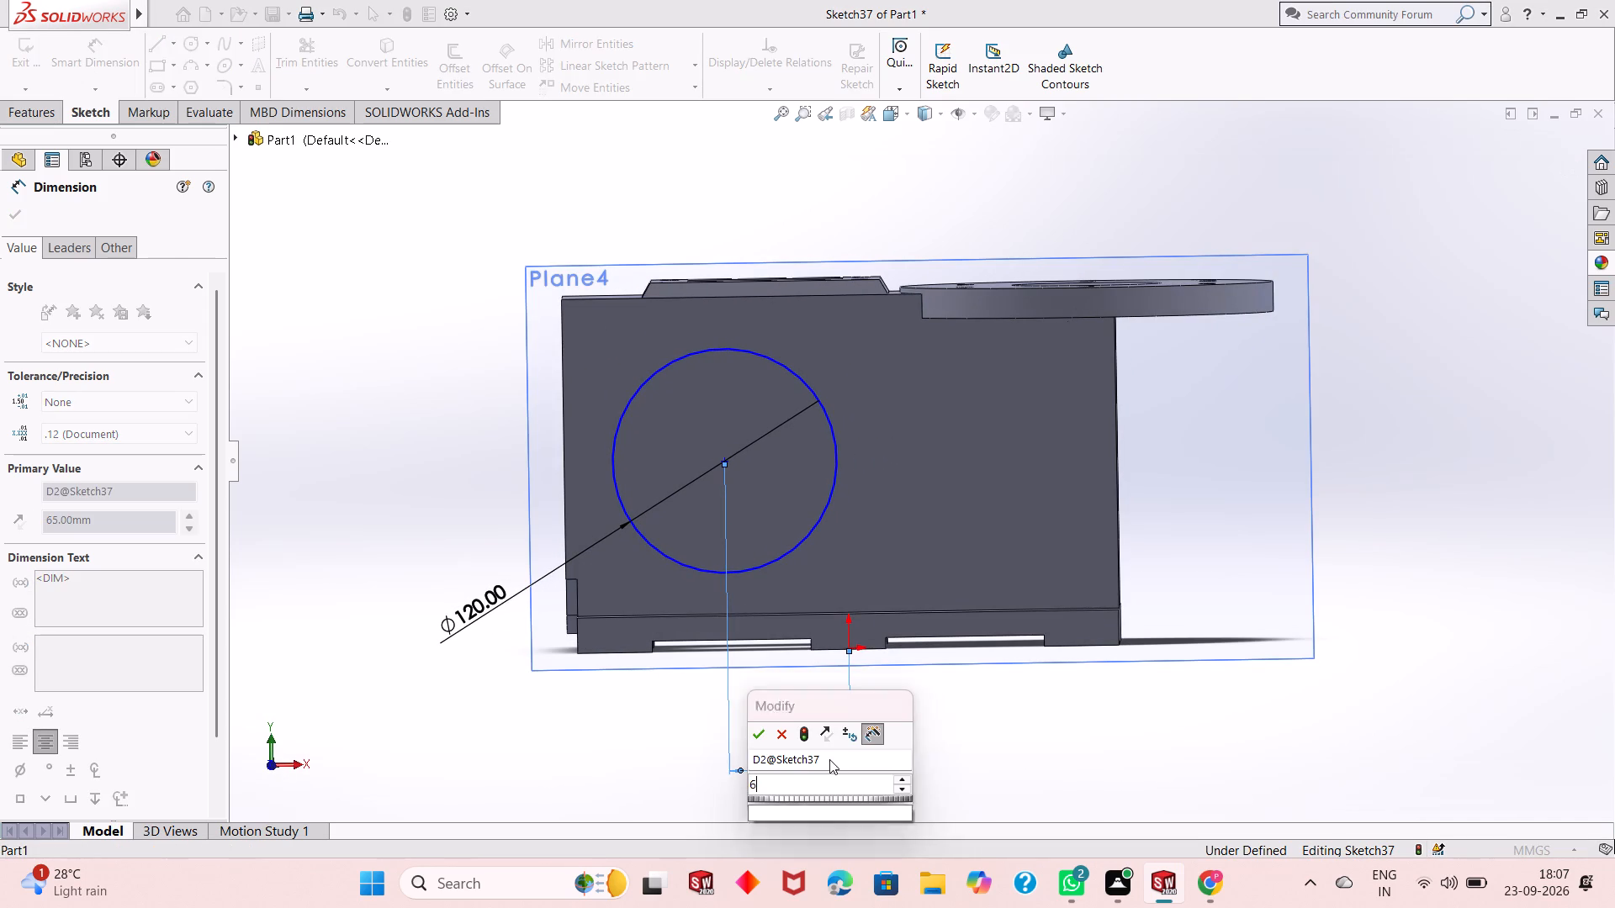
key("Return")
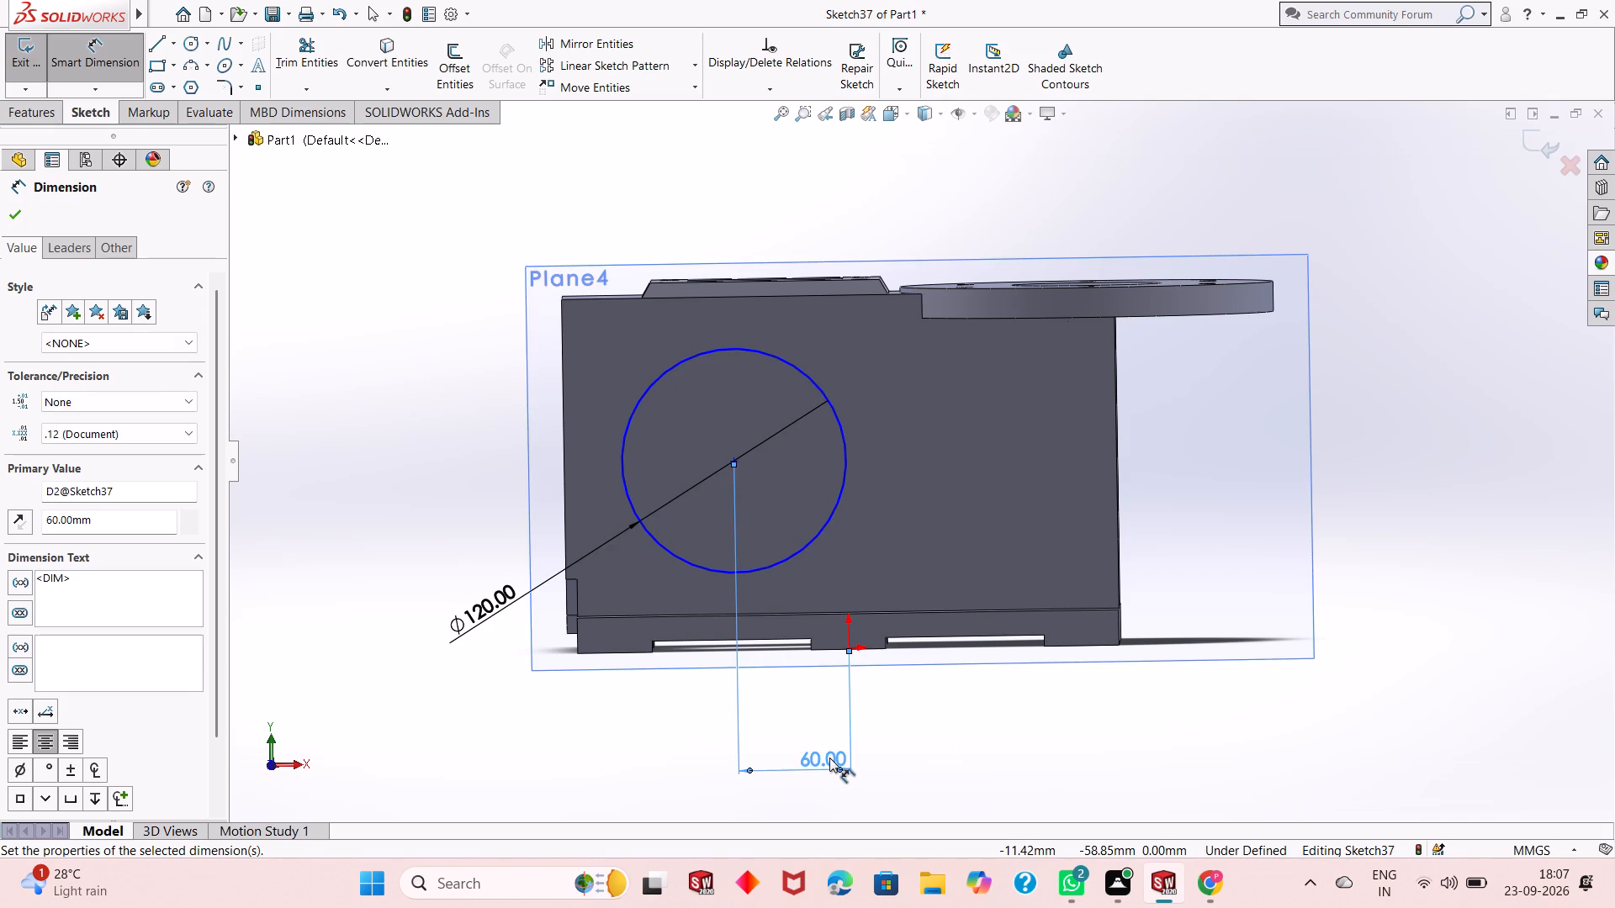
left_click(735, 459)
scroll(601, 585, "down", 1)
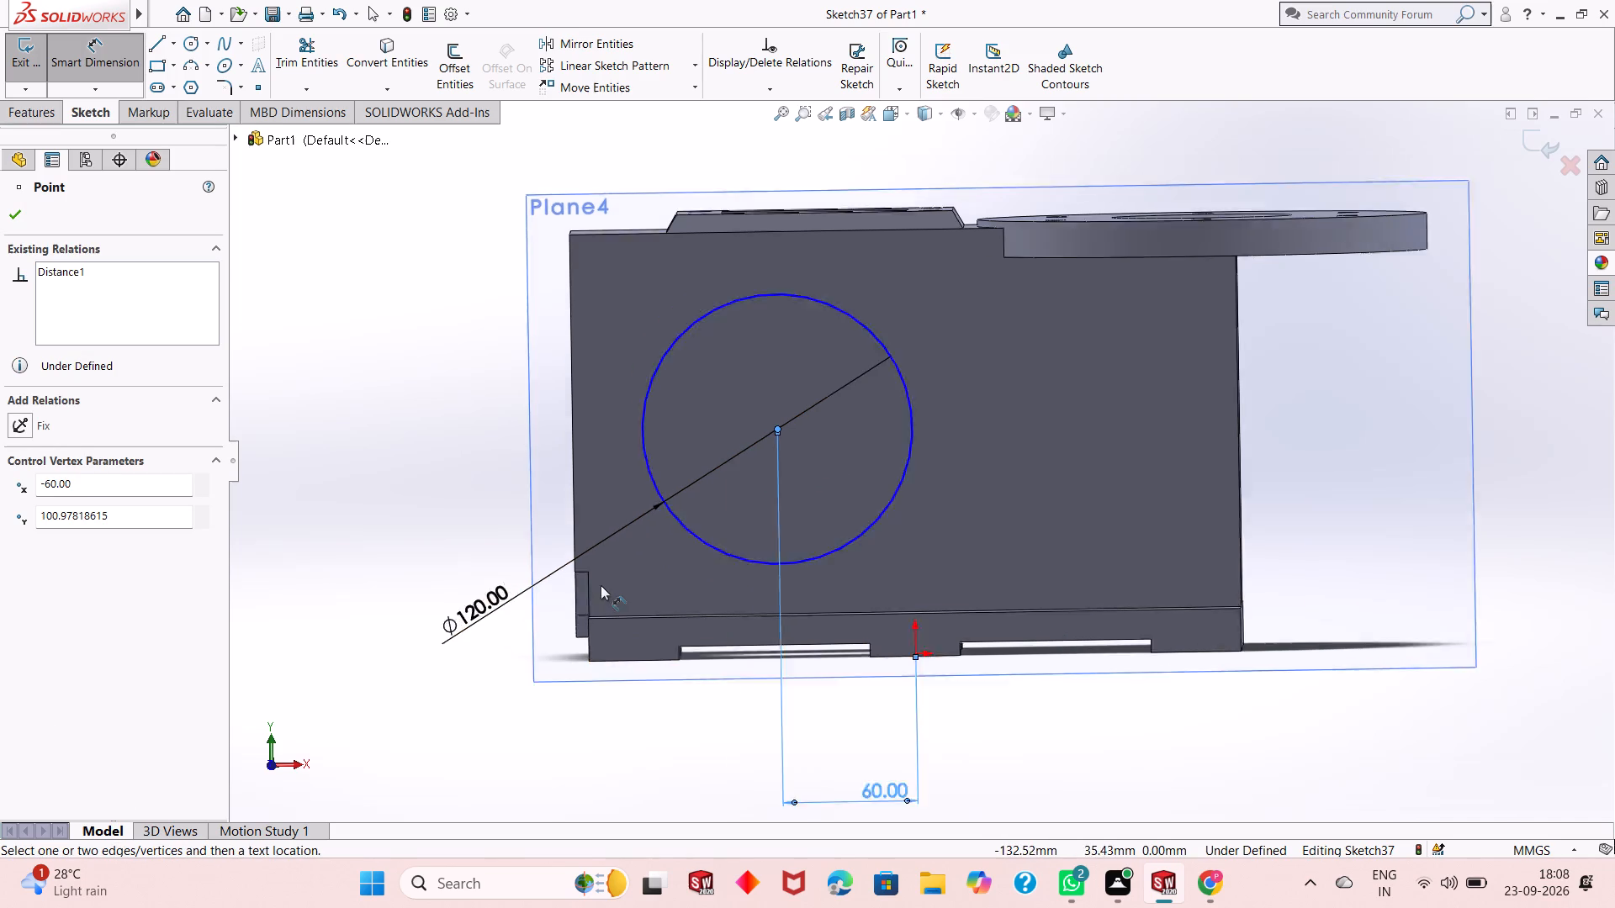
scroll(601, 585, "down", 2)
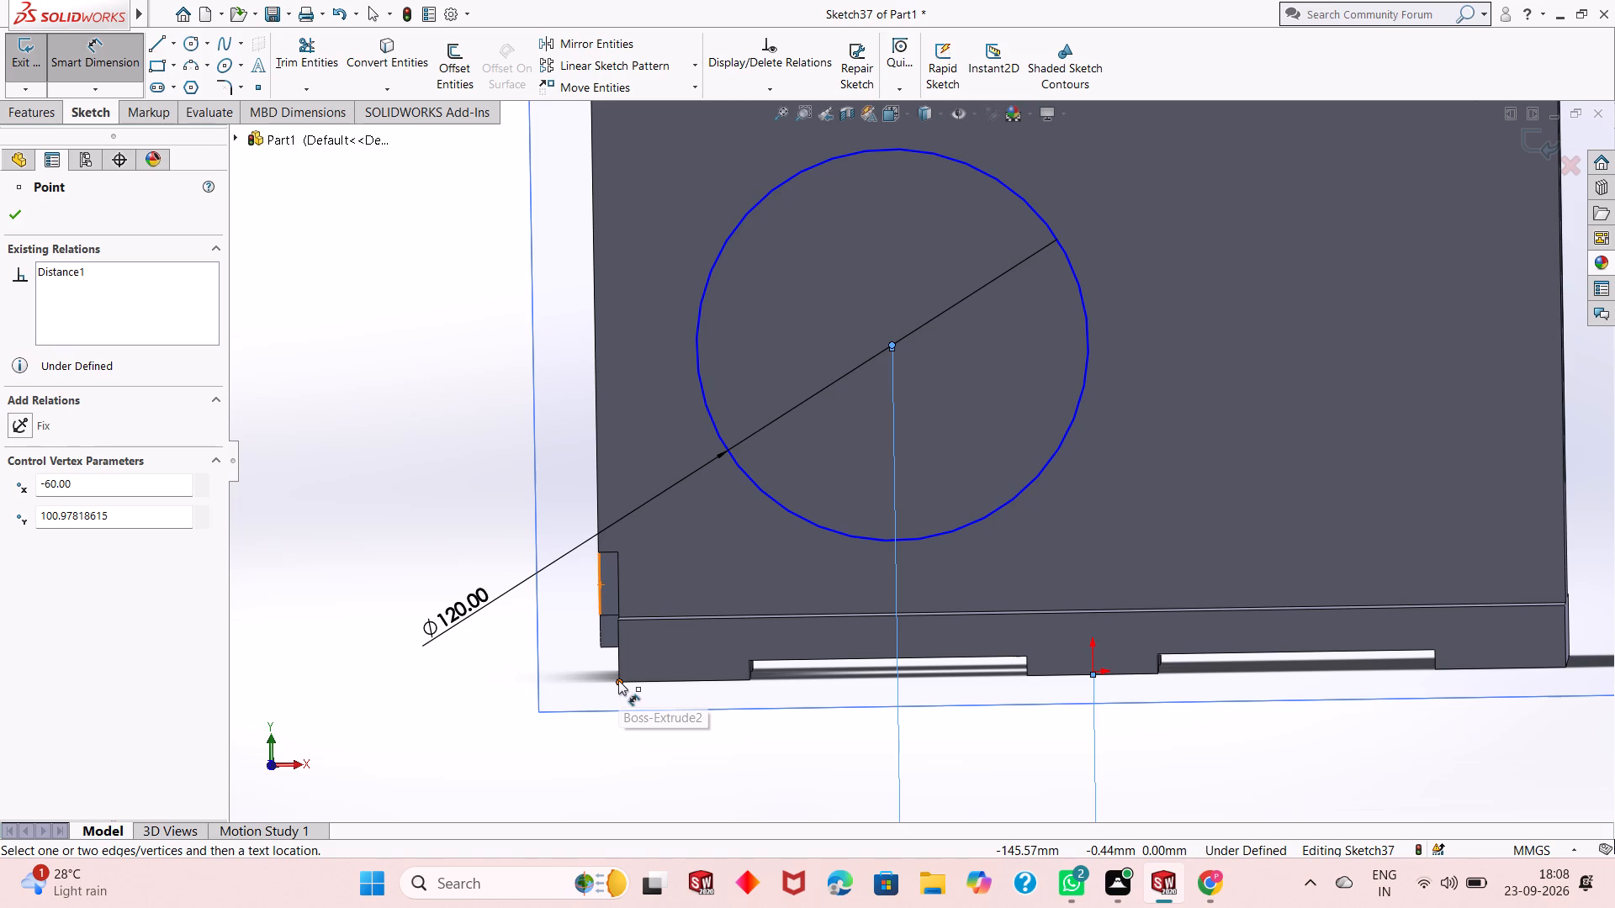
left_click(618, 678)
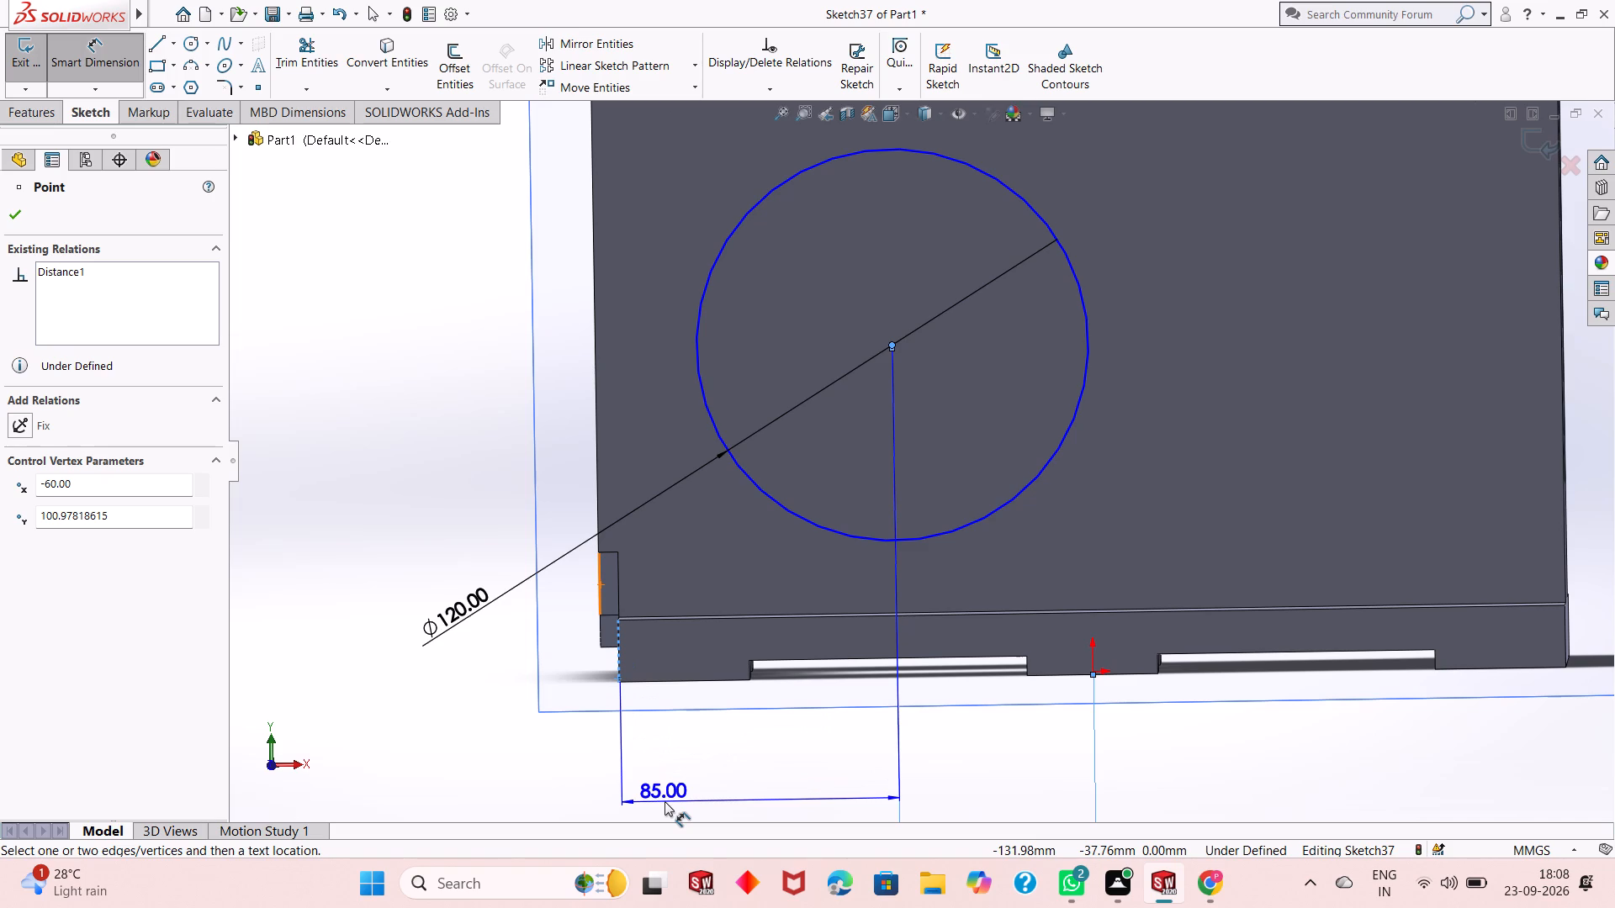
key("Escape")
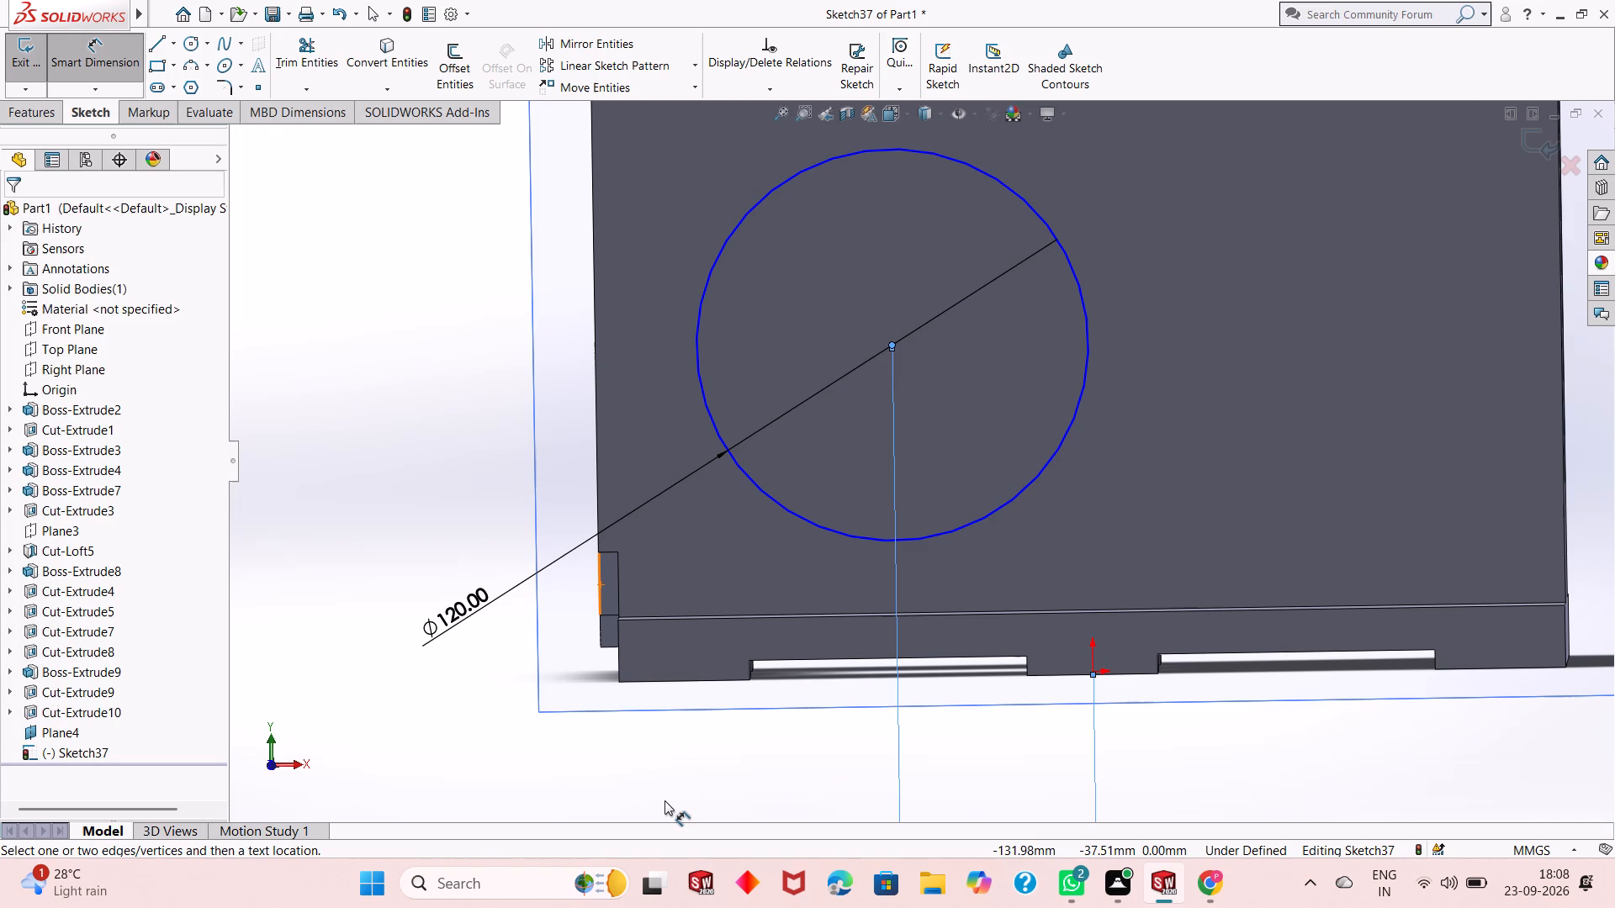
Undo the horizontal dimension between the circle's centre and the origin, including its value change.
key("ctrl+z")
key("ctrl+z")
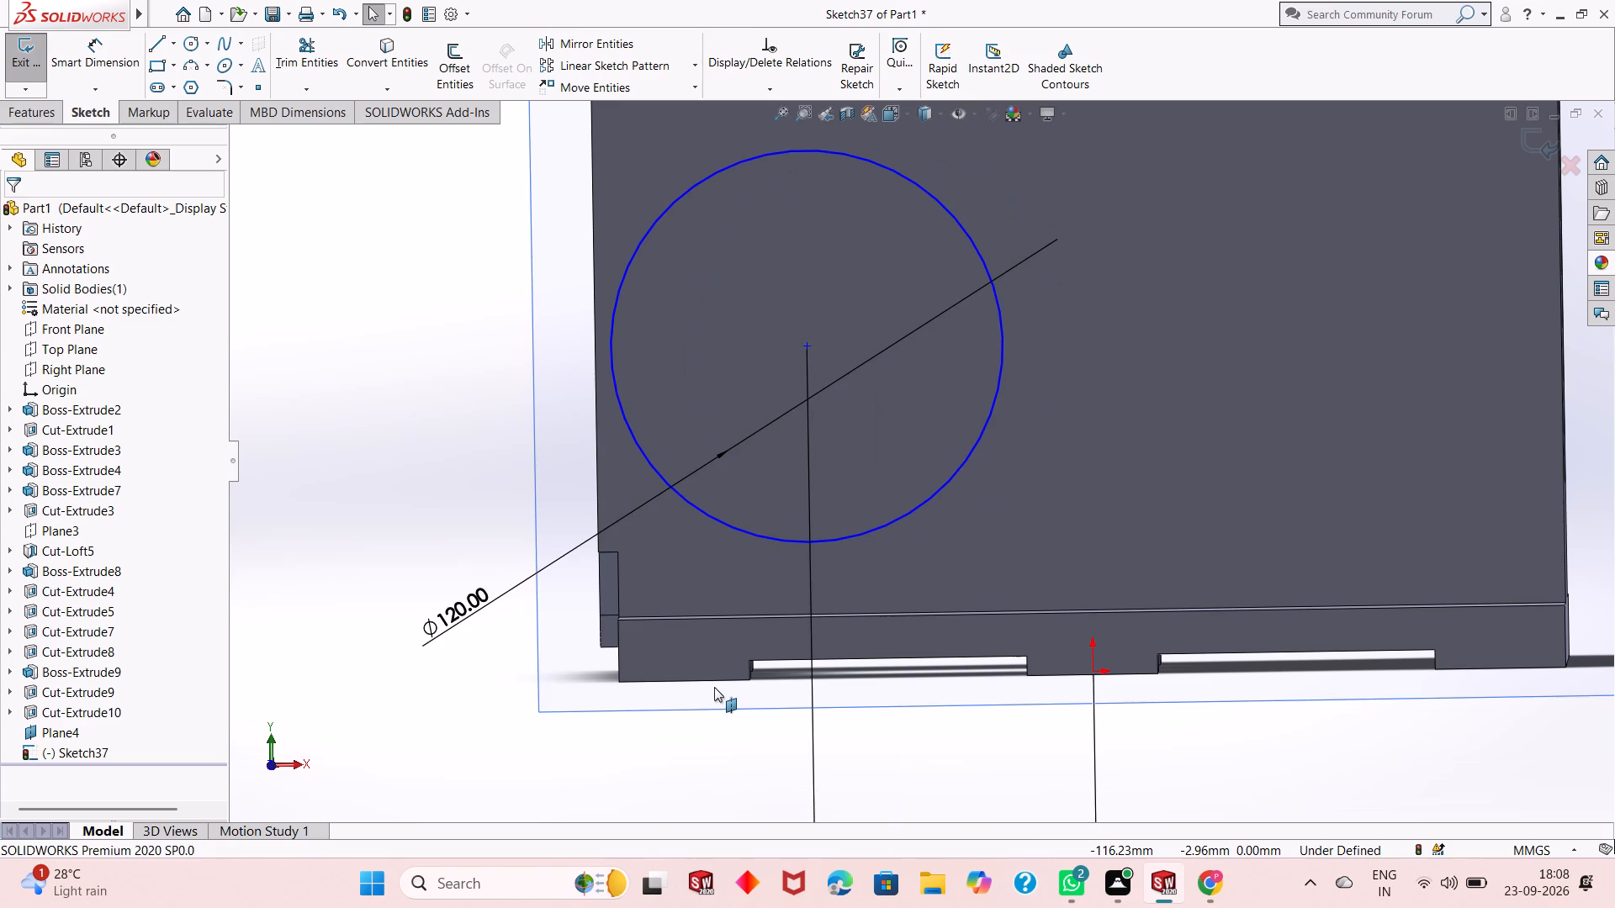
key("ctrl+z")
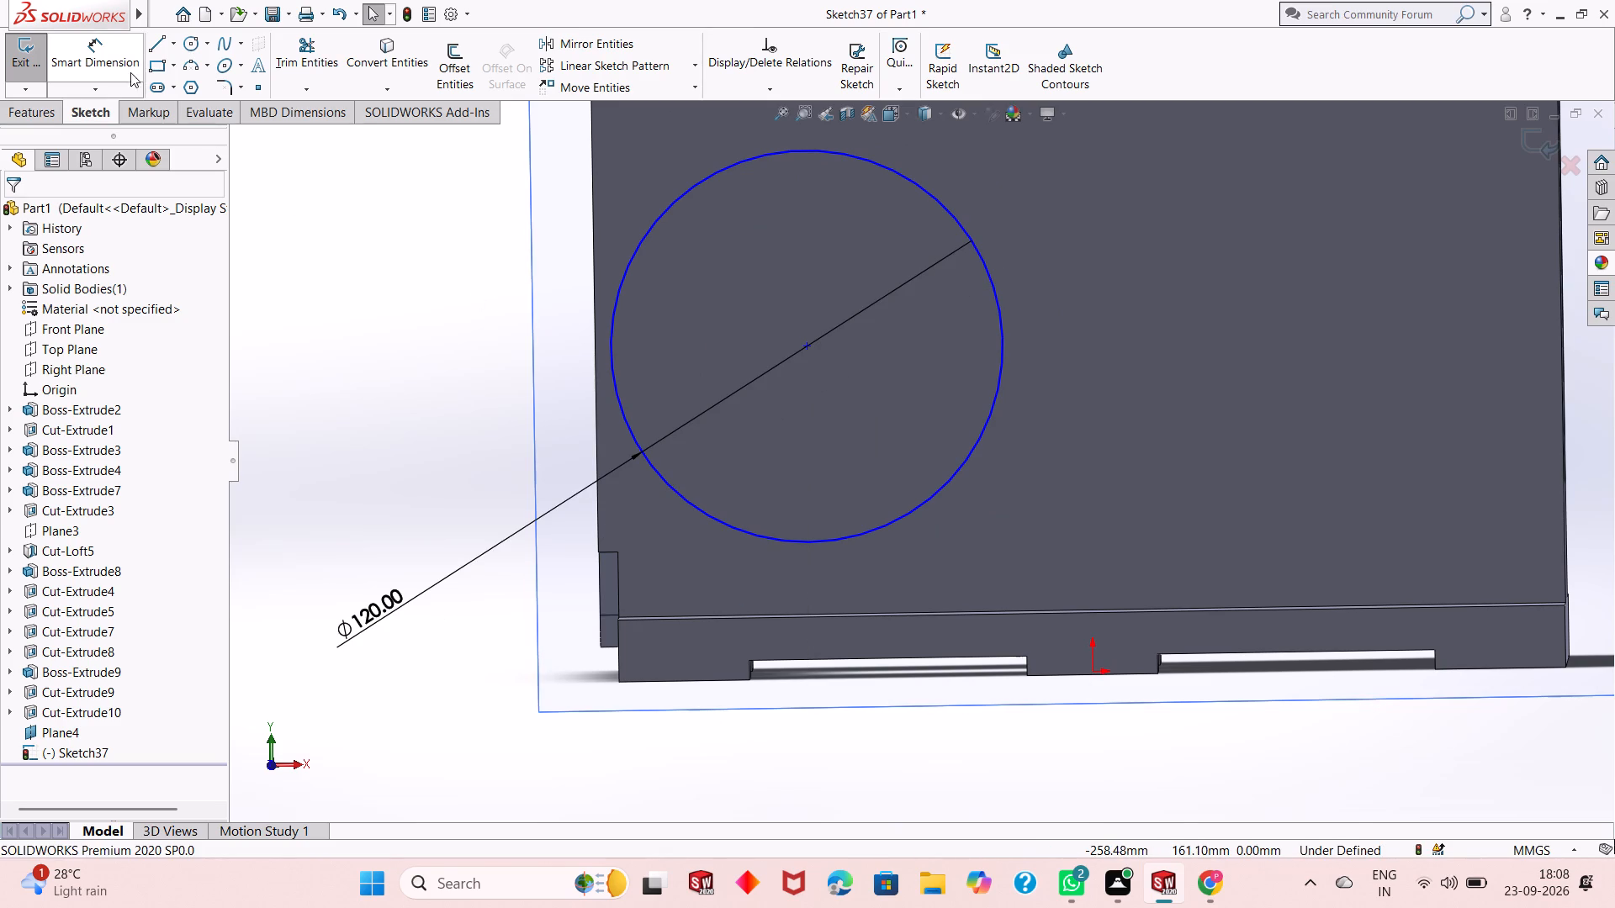
Dimension the horizontal distance from the circle's centre to the base's bottom corner at the slotted end as 60+42 mm.
left_click(102, 62)
left_click(803, 344)
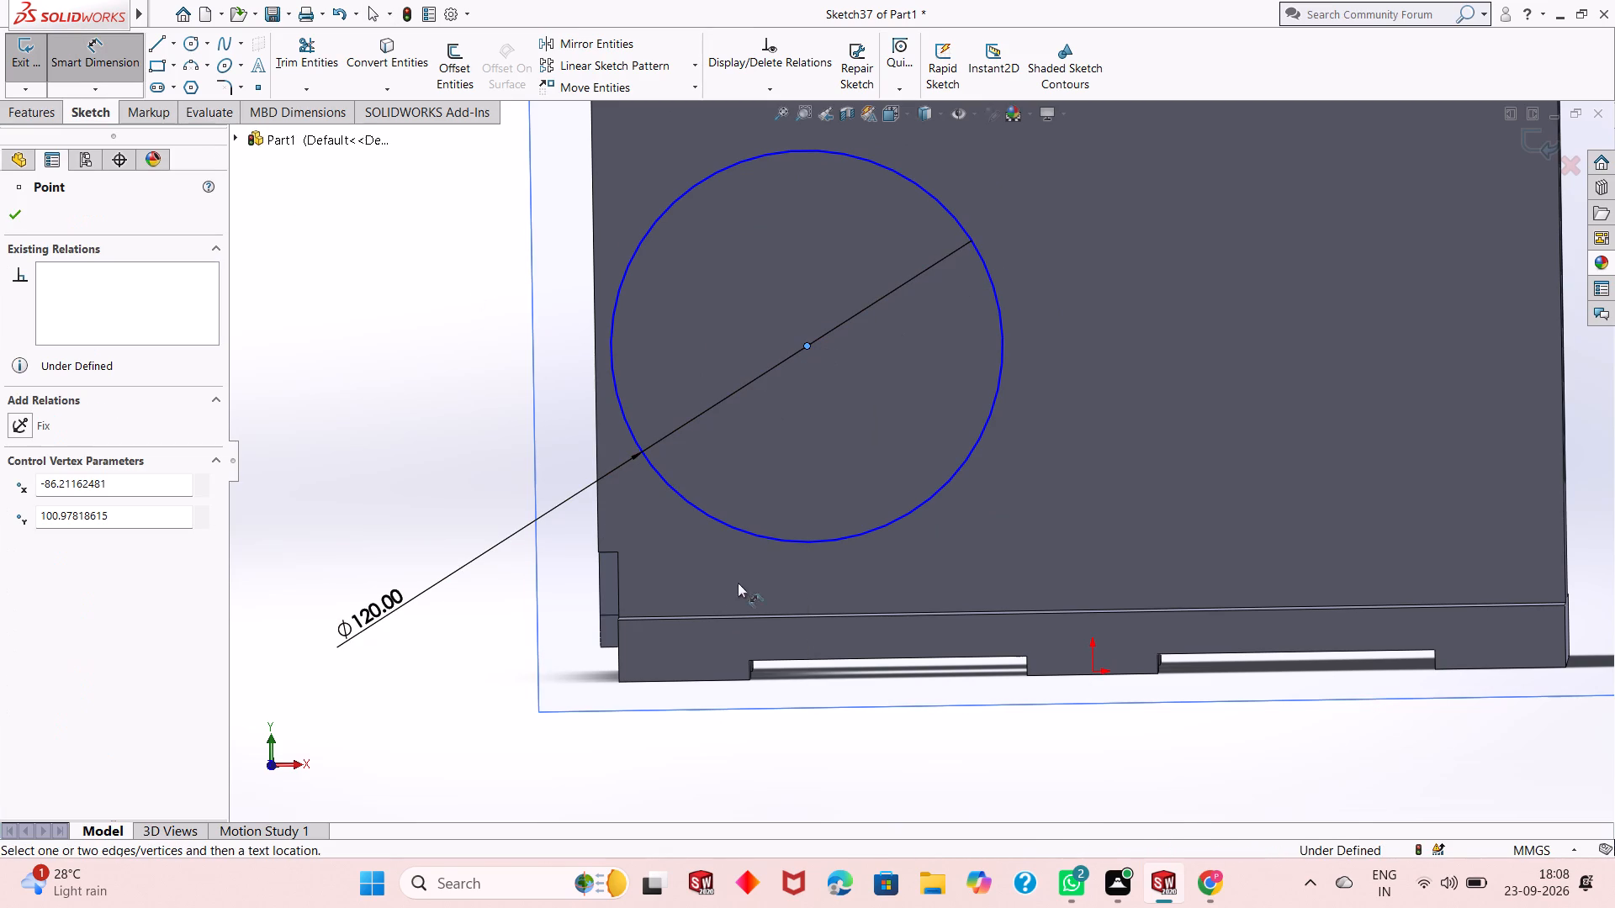
left_click(619, 680)
left_click(681, 772)
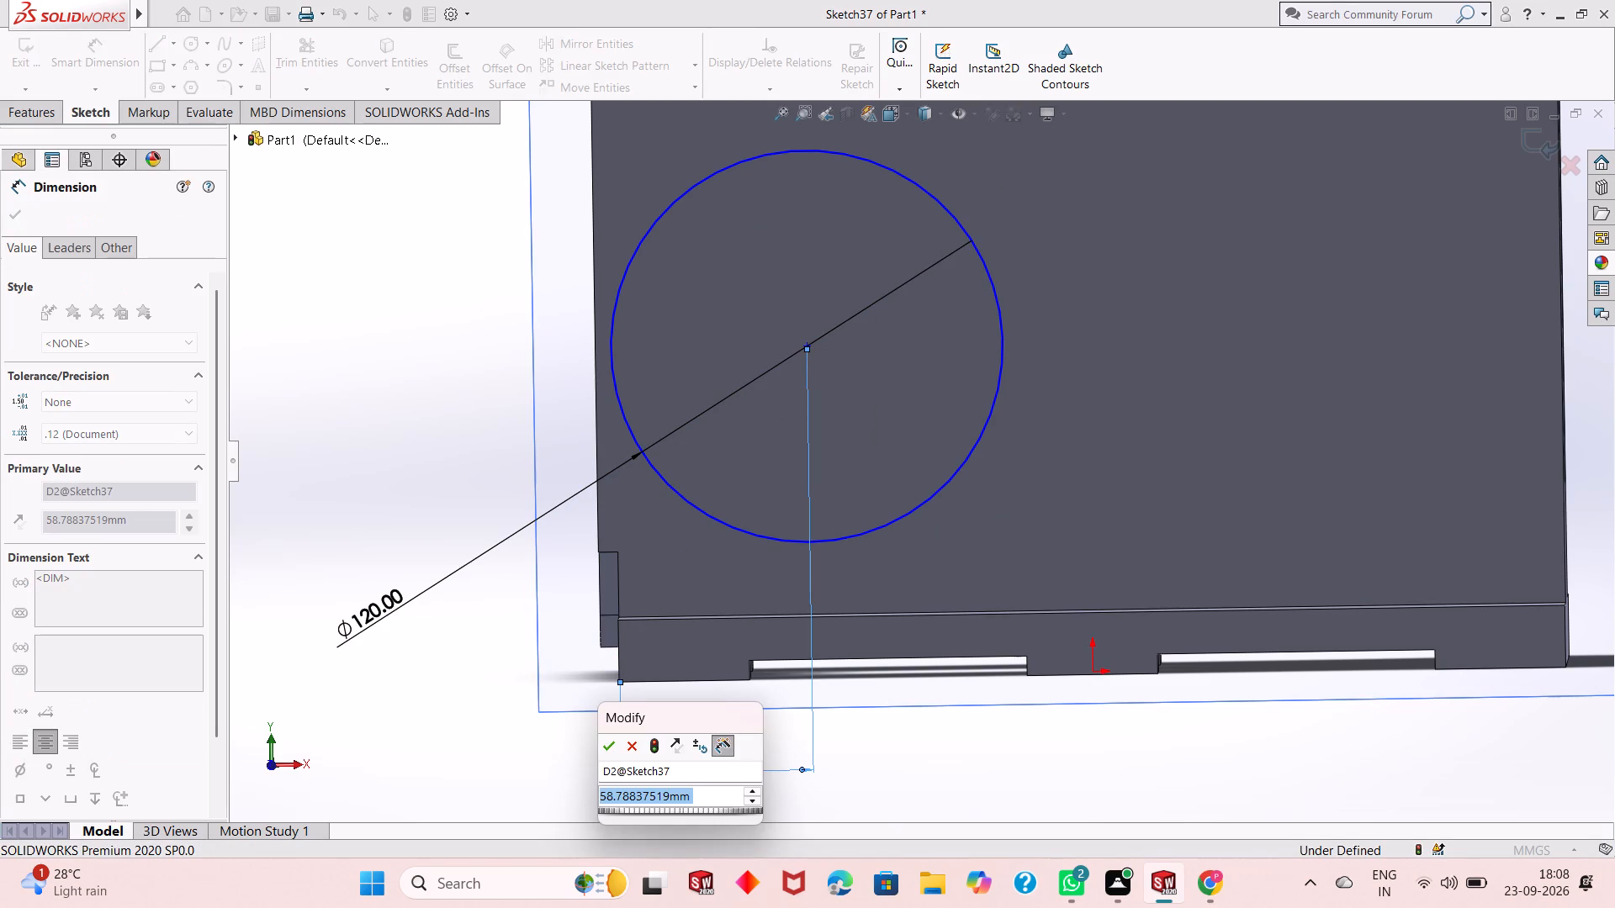
type("60+")
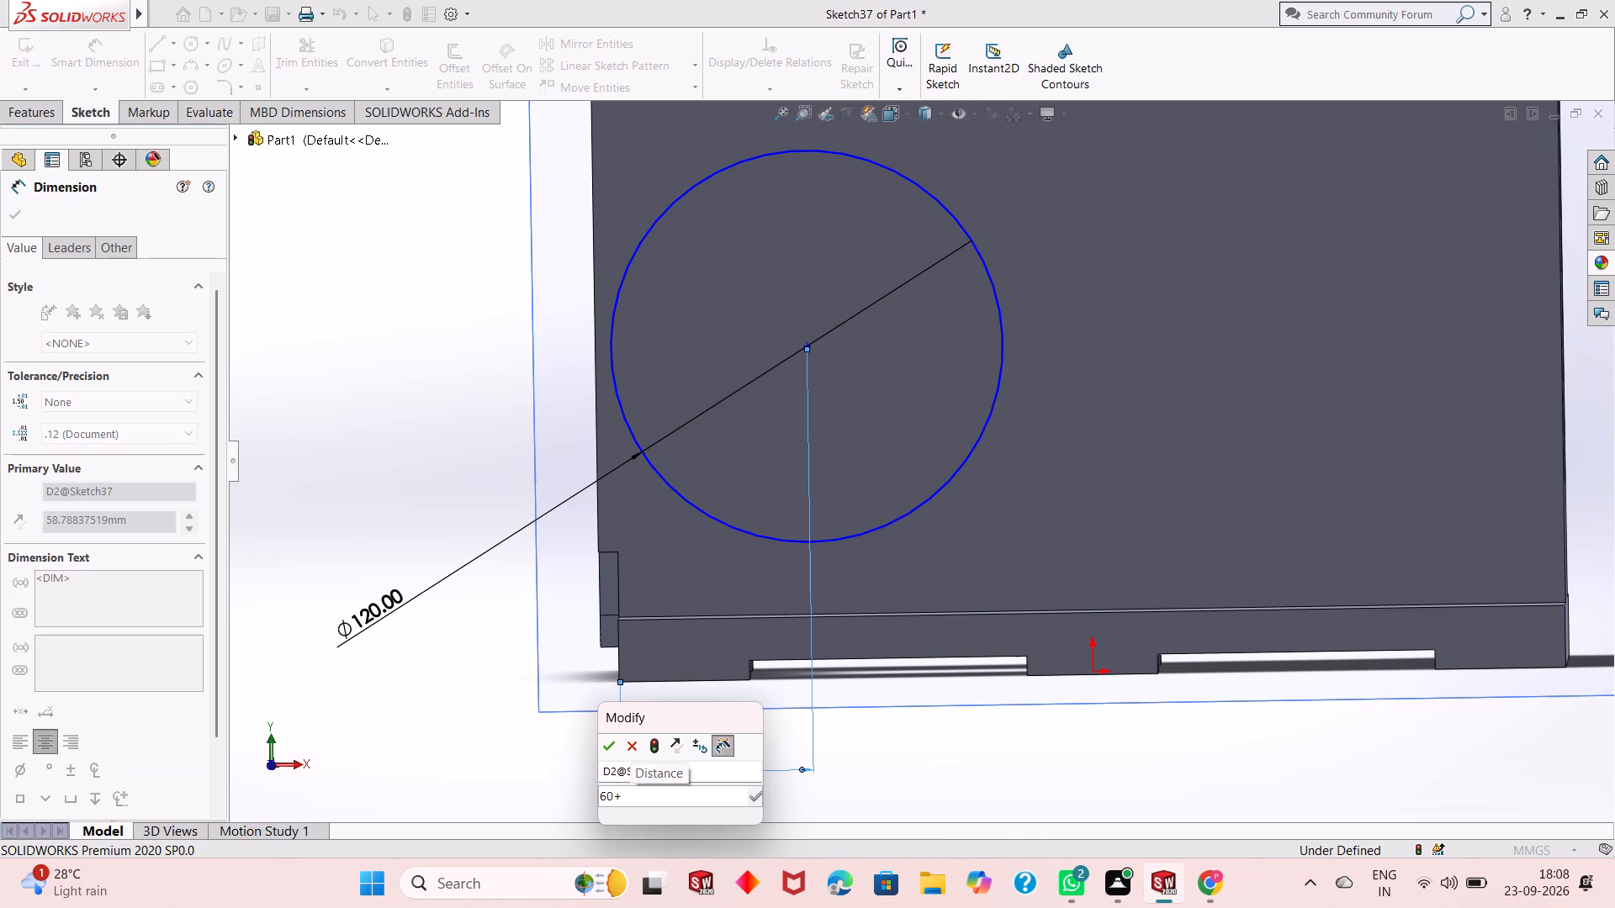
type("42")
key("Return")
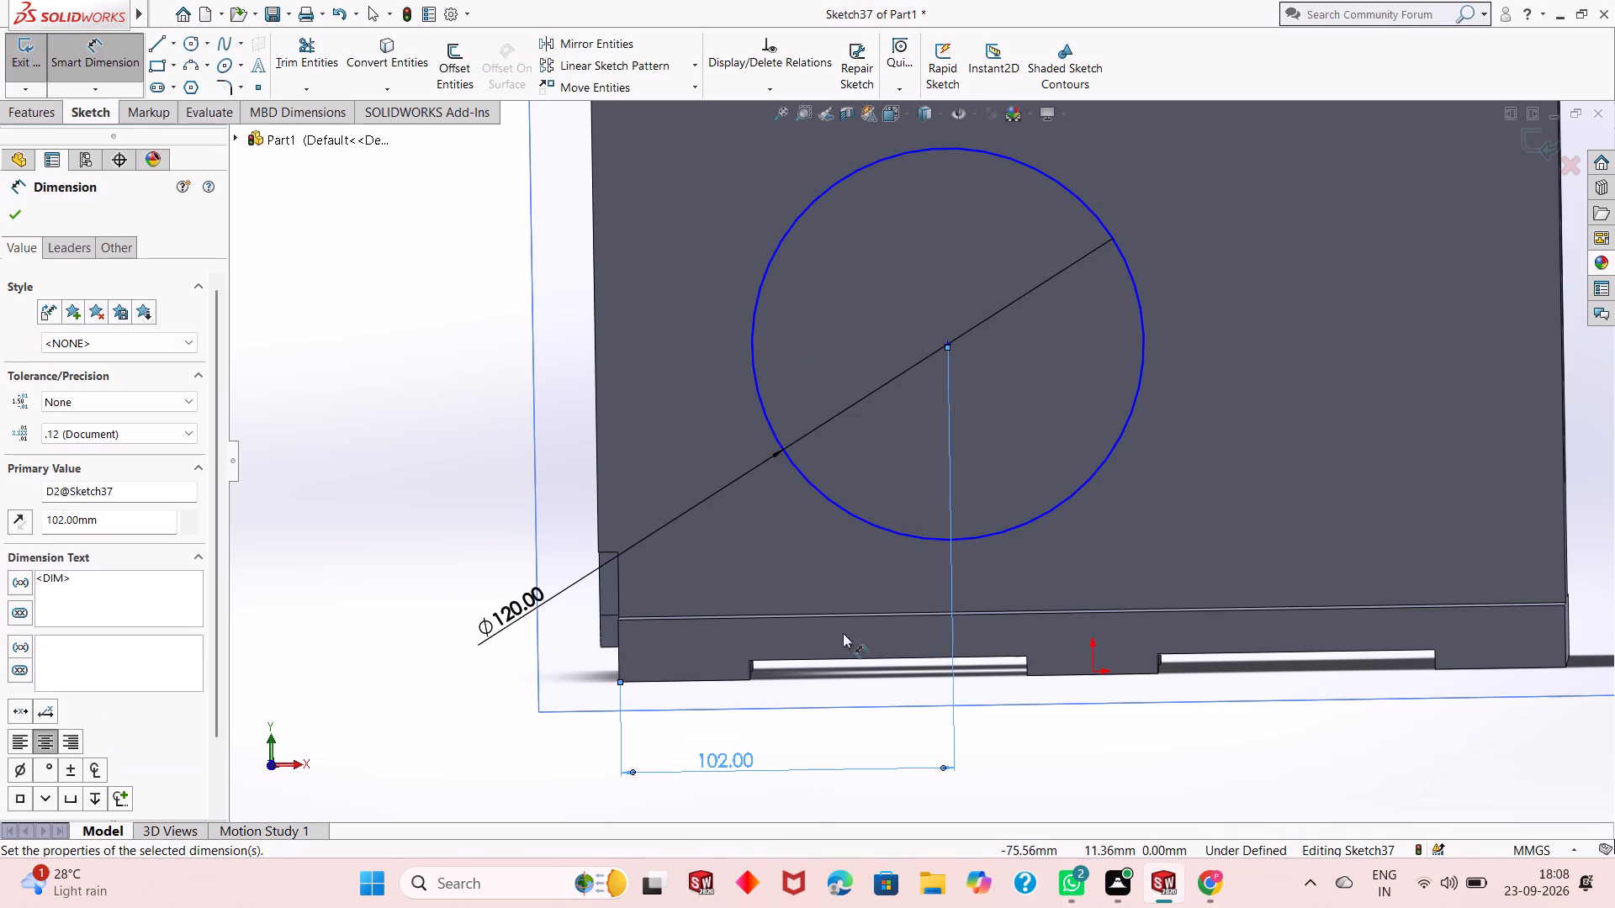
Check the circle's placement on the housing side and set its horizontal distance from the base corner to 100 mm.
scroll(793, 485, "up", 4)
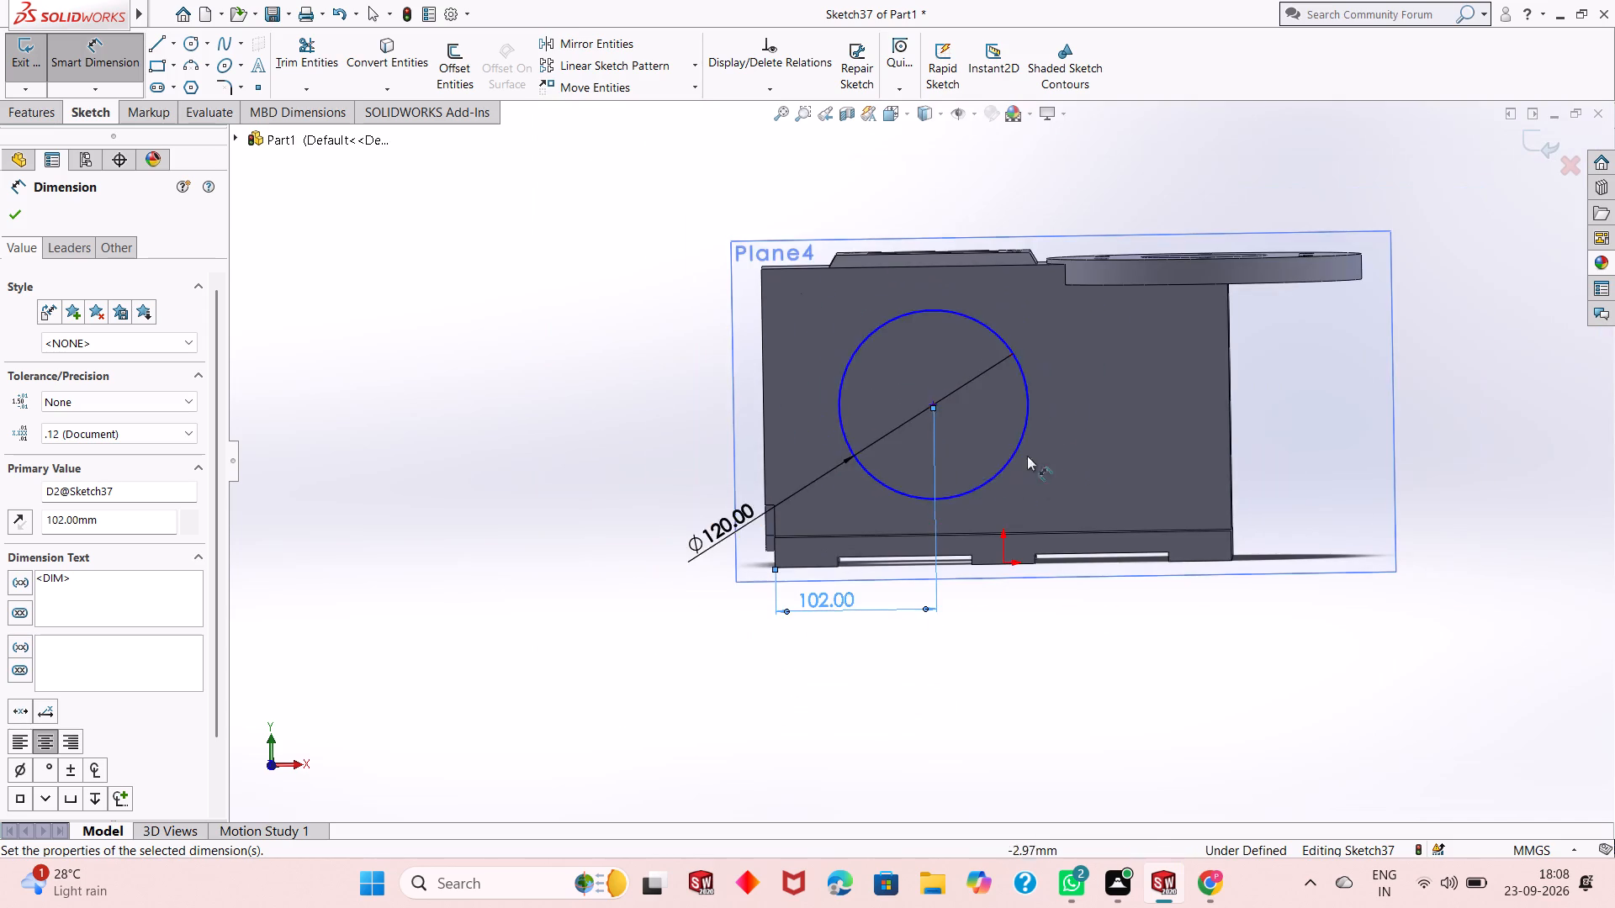
scroll(1036, 399, "down", 2)
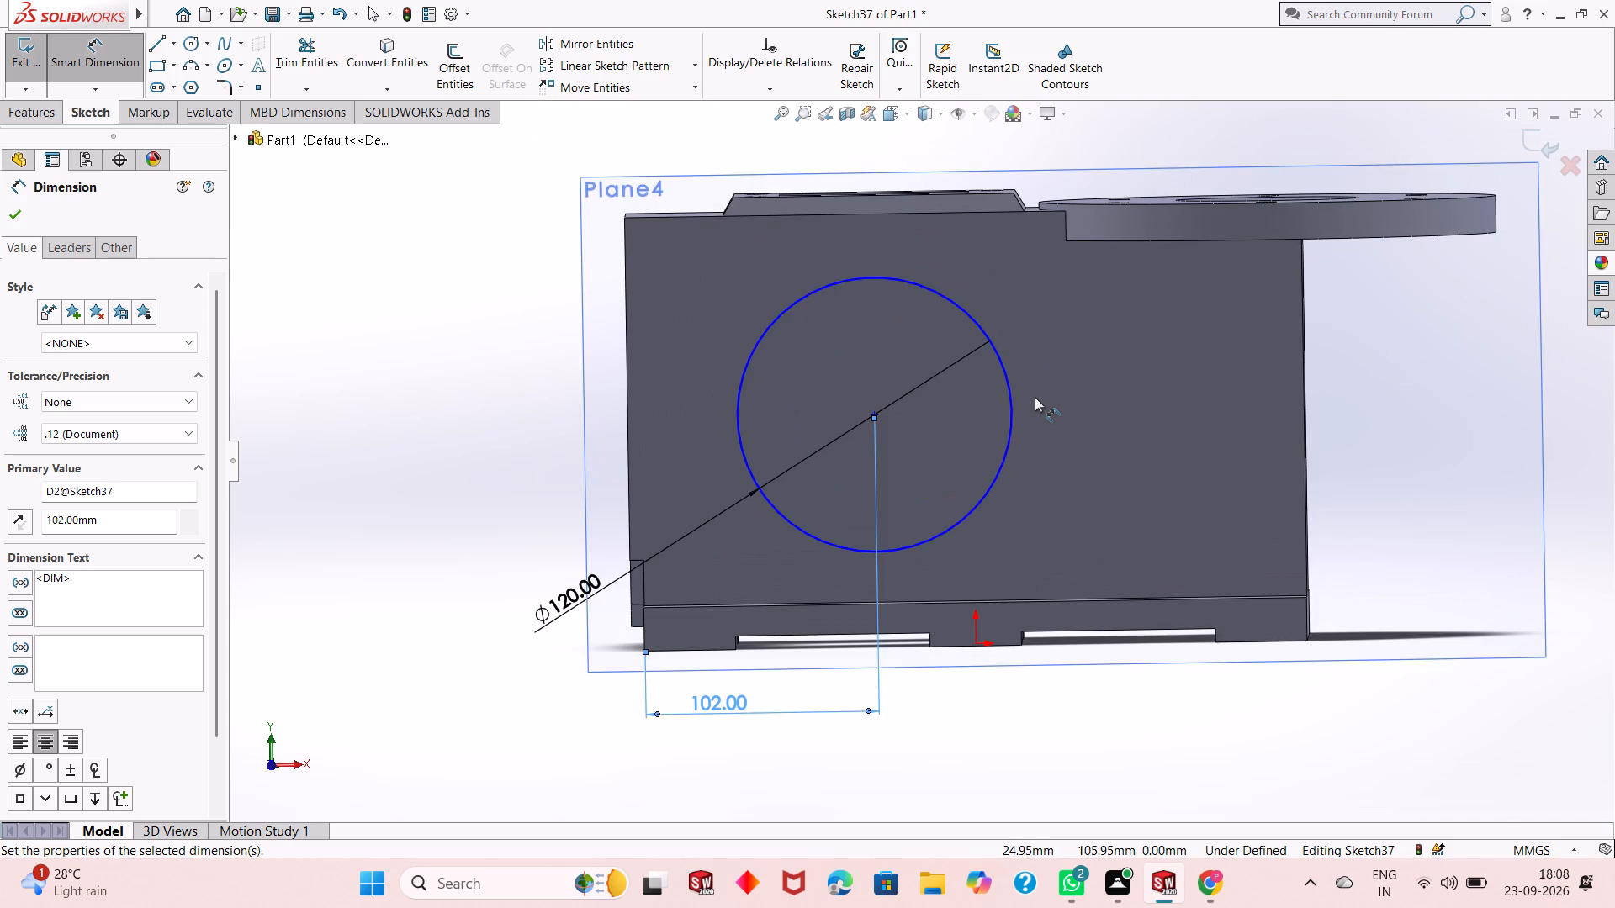
middle_click_drag(938, 427, 964, 522)
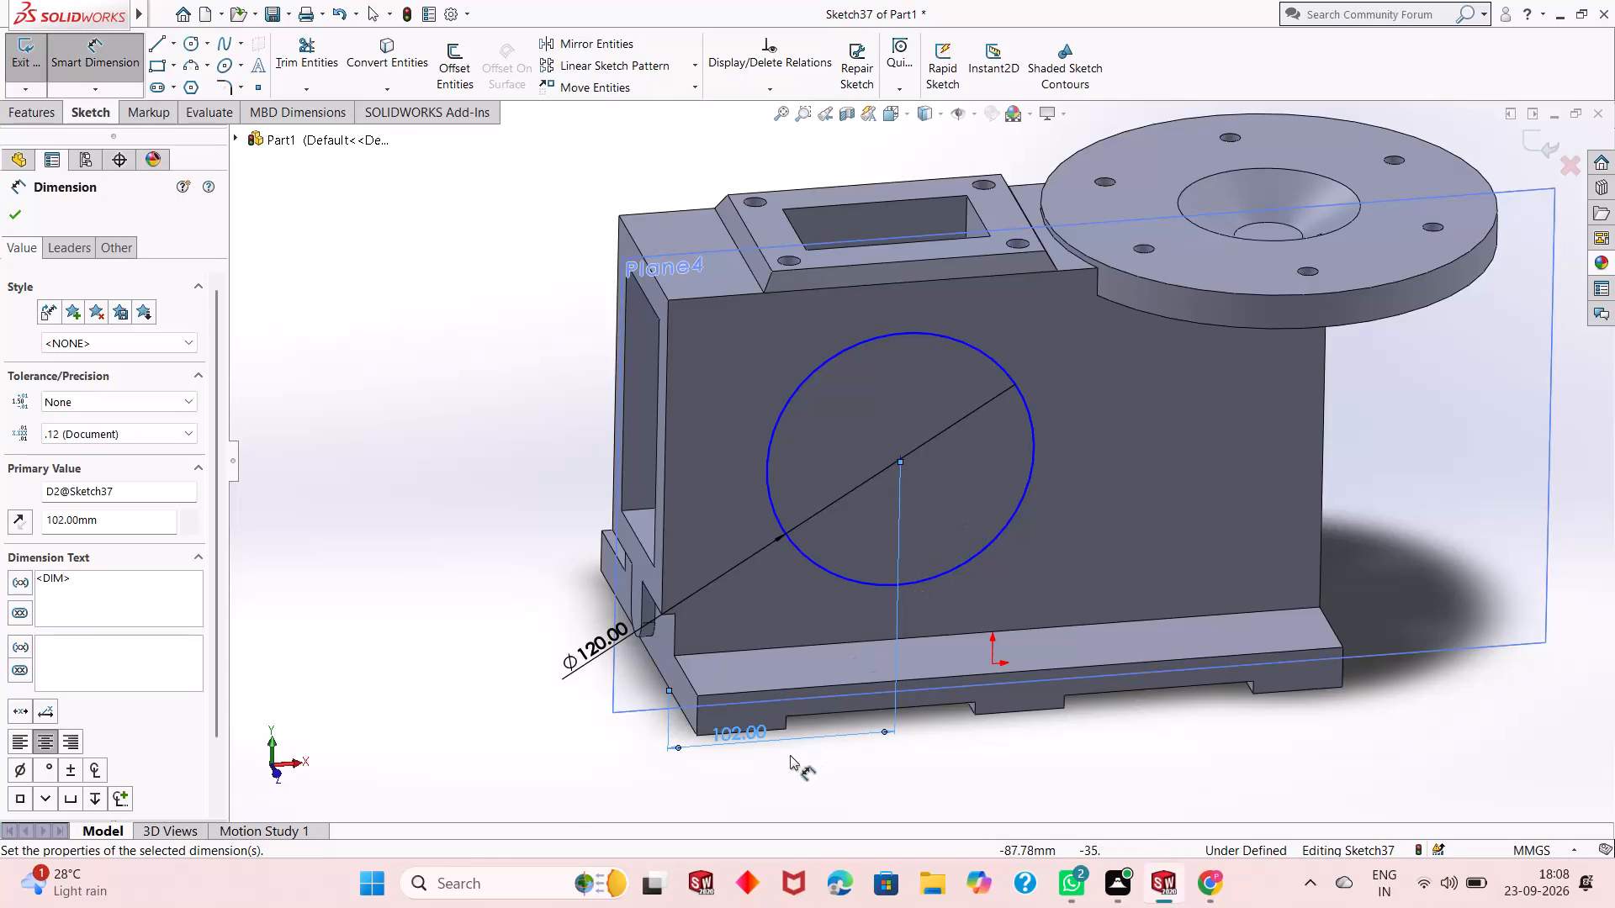
double_click(743, 736)
type("100")
key("Return")
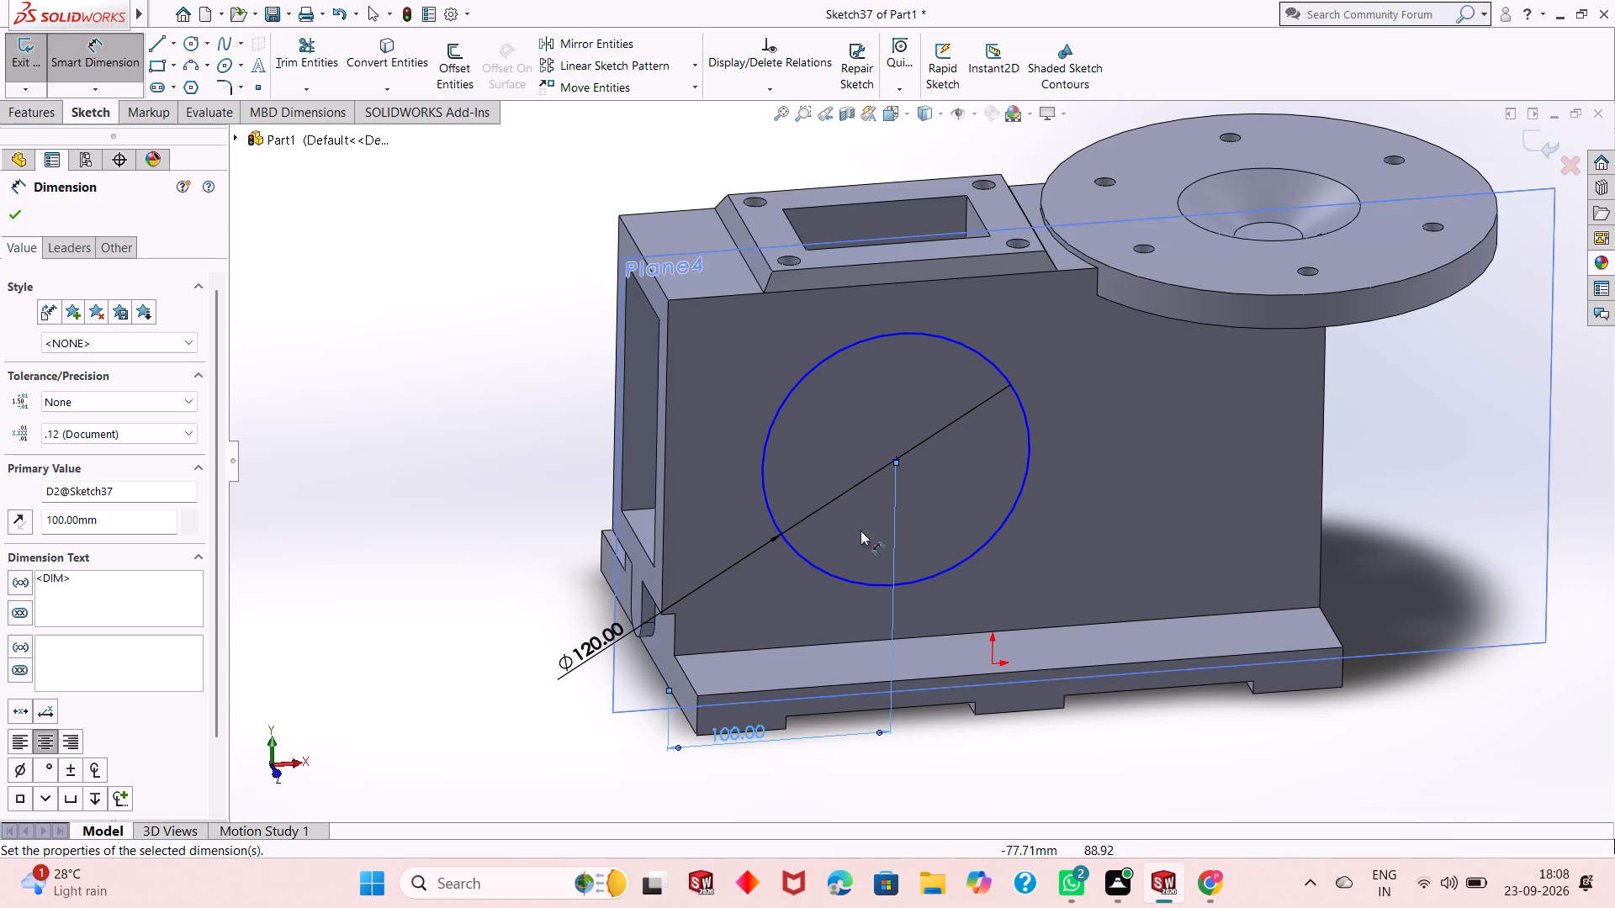
Dimension the vertical distance from the circle's centre to the origin as 100 mm and finish dimensioning.
key("ctrl+8")
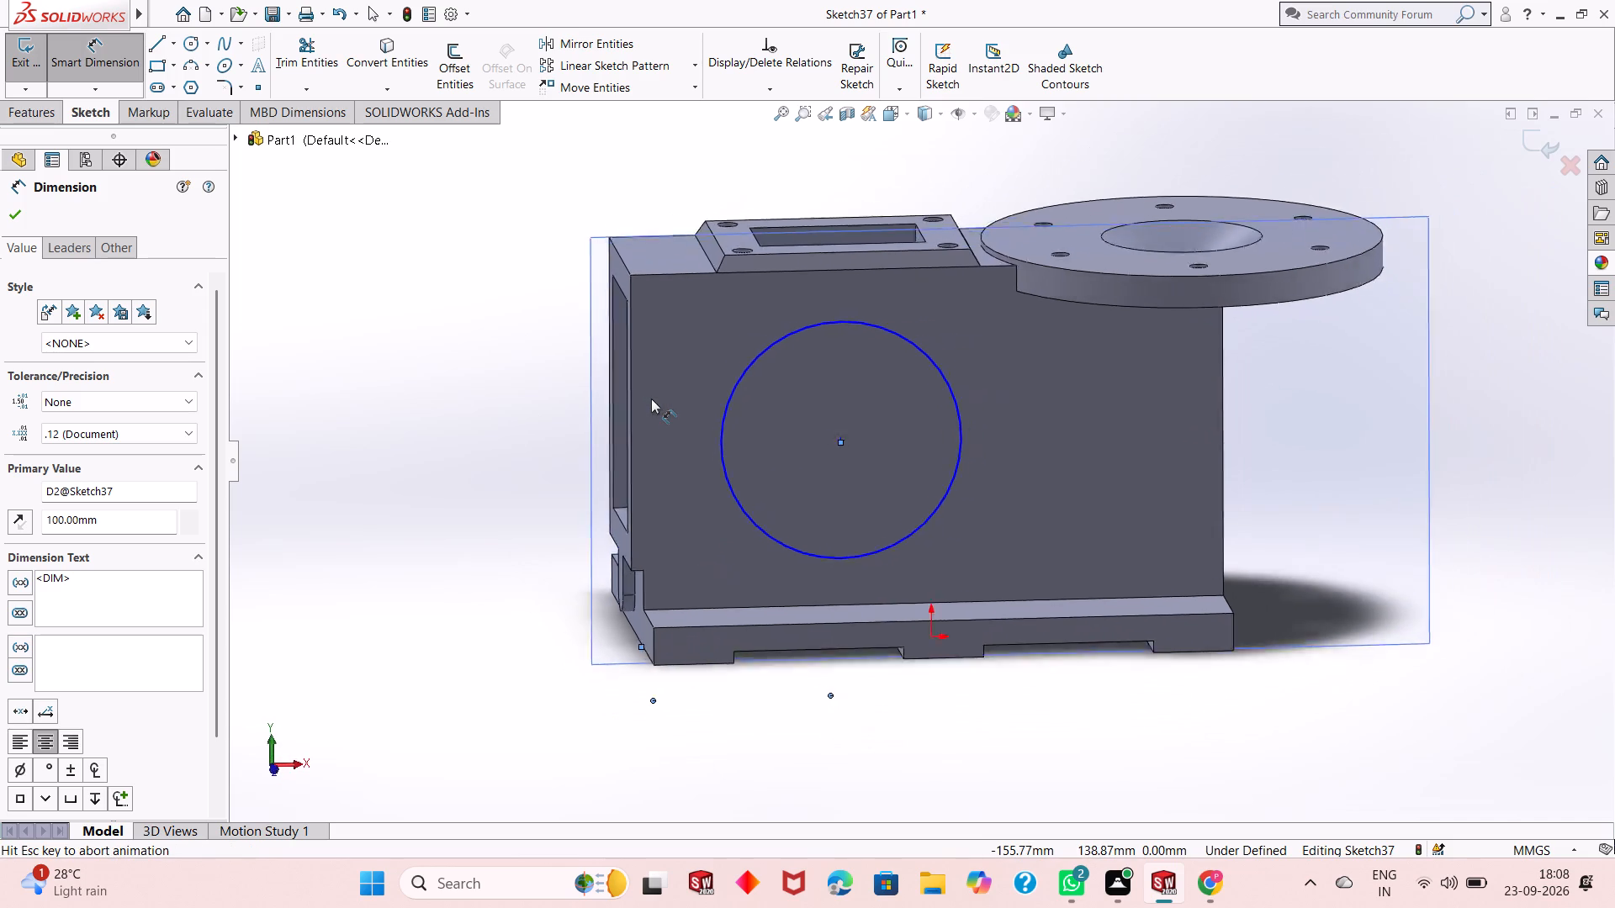
scroll(820, 459, "down", 3)
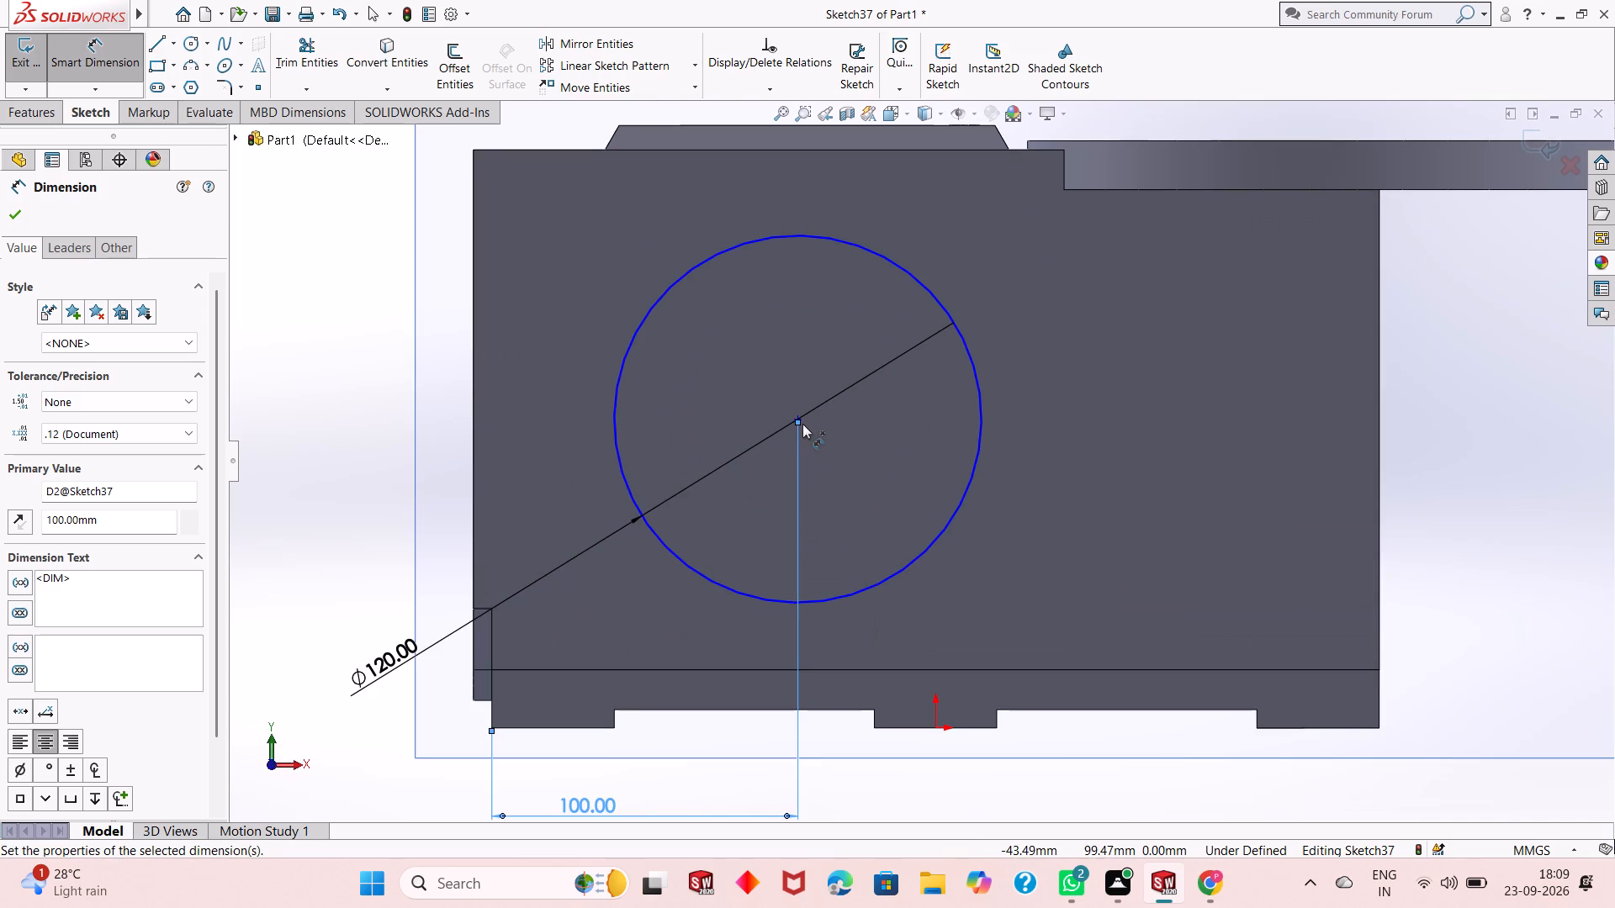
left_click(799, 418)
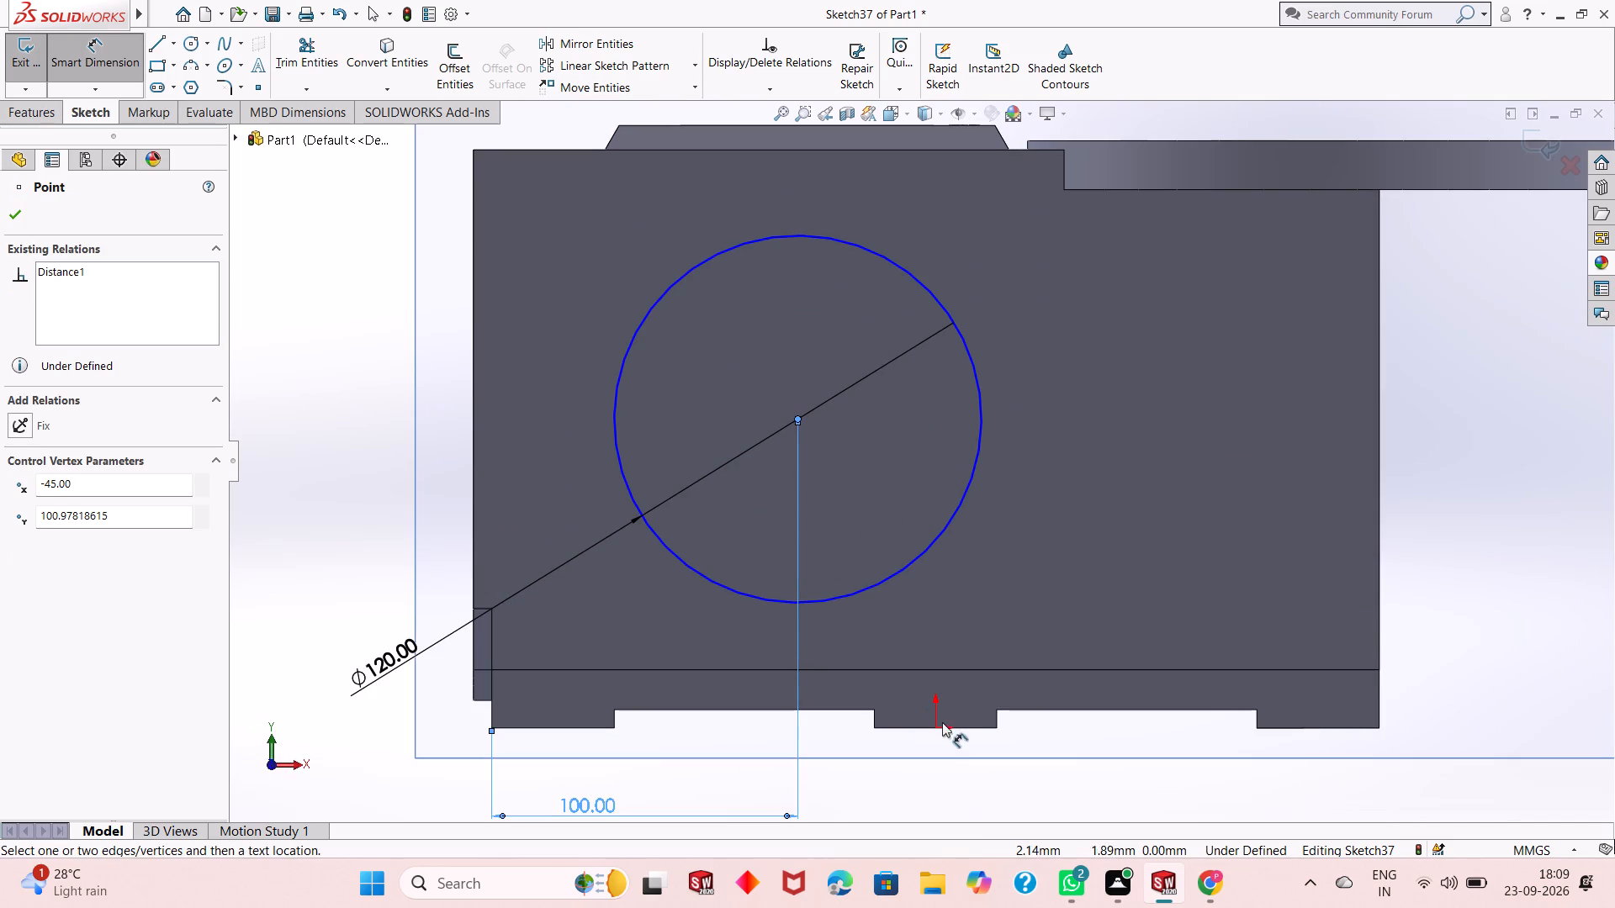
left_click(939, 729)
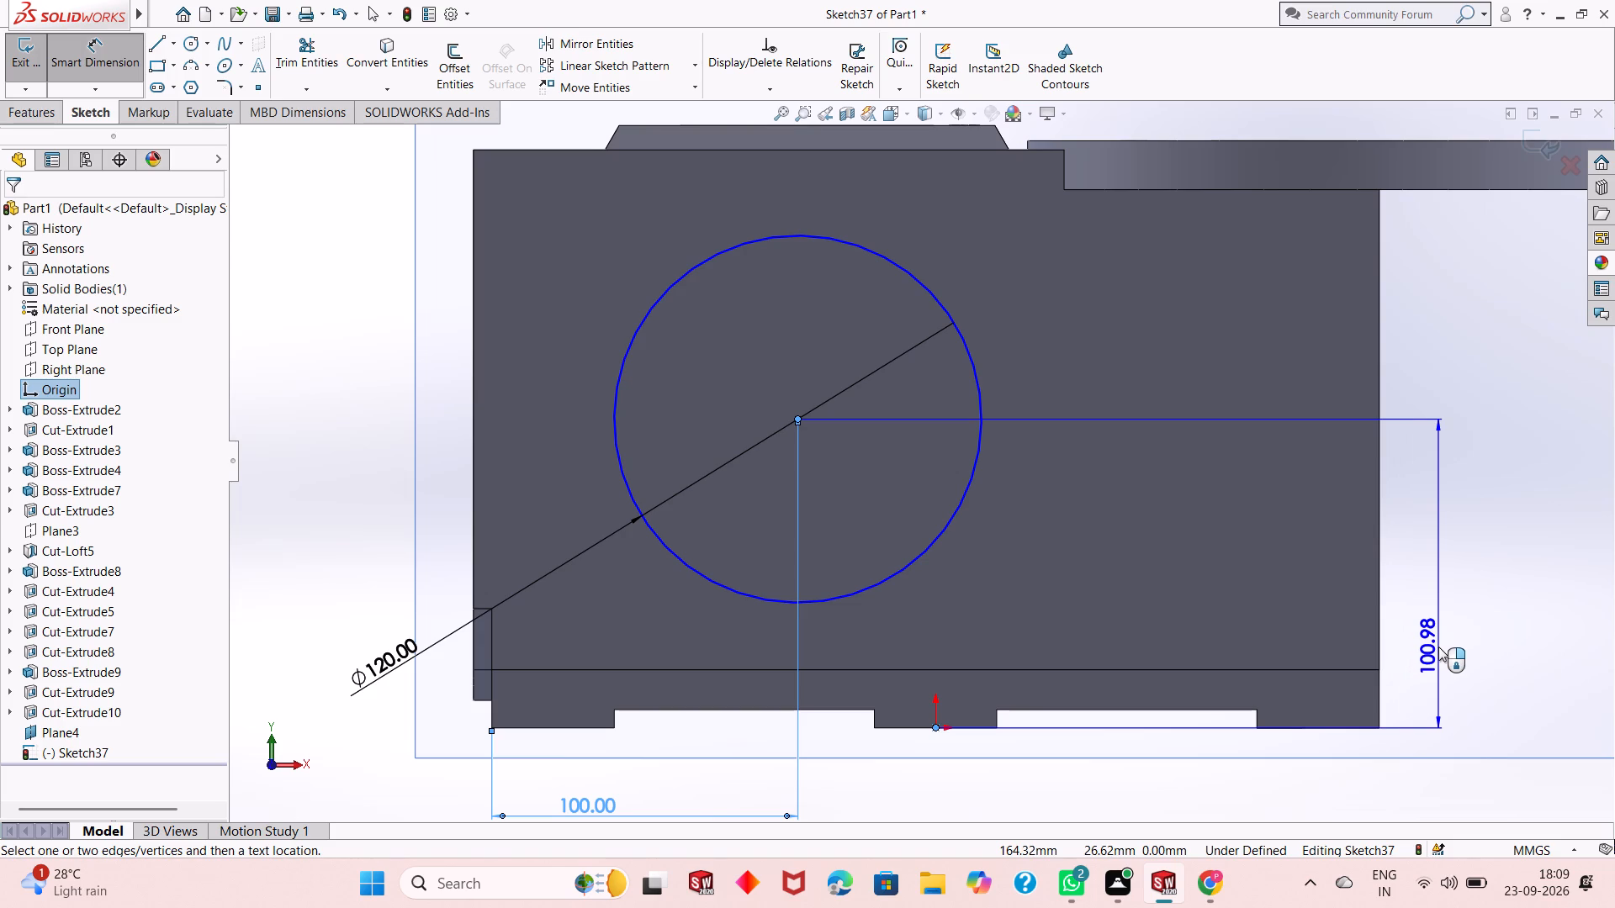
left_click(1438, 647)
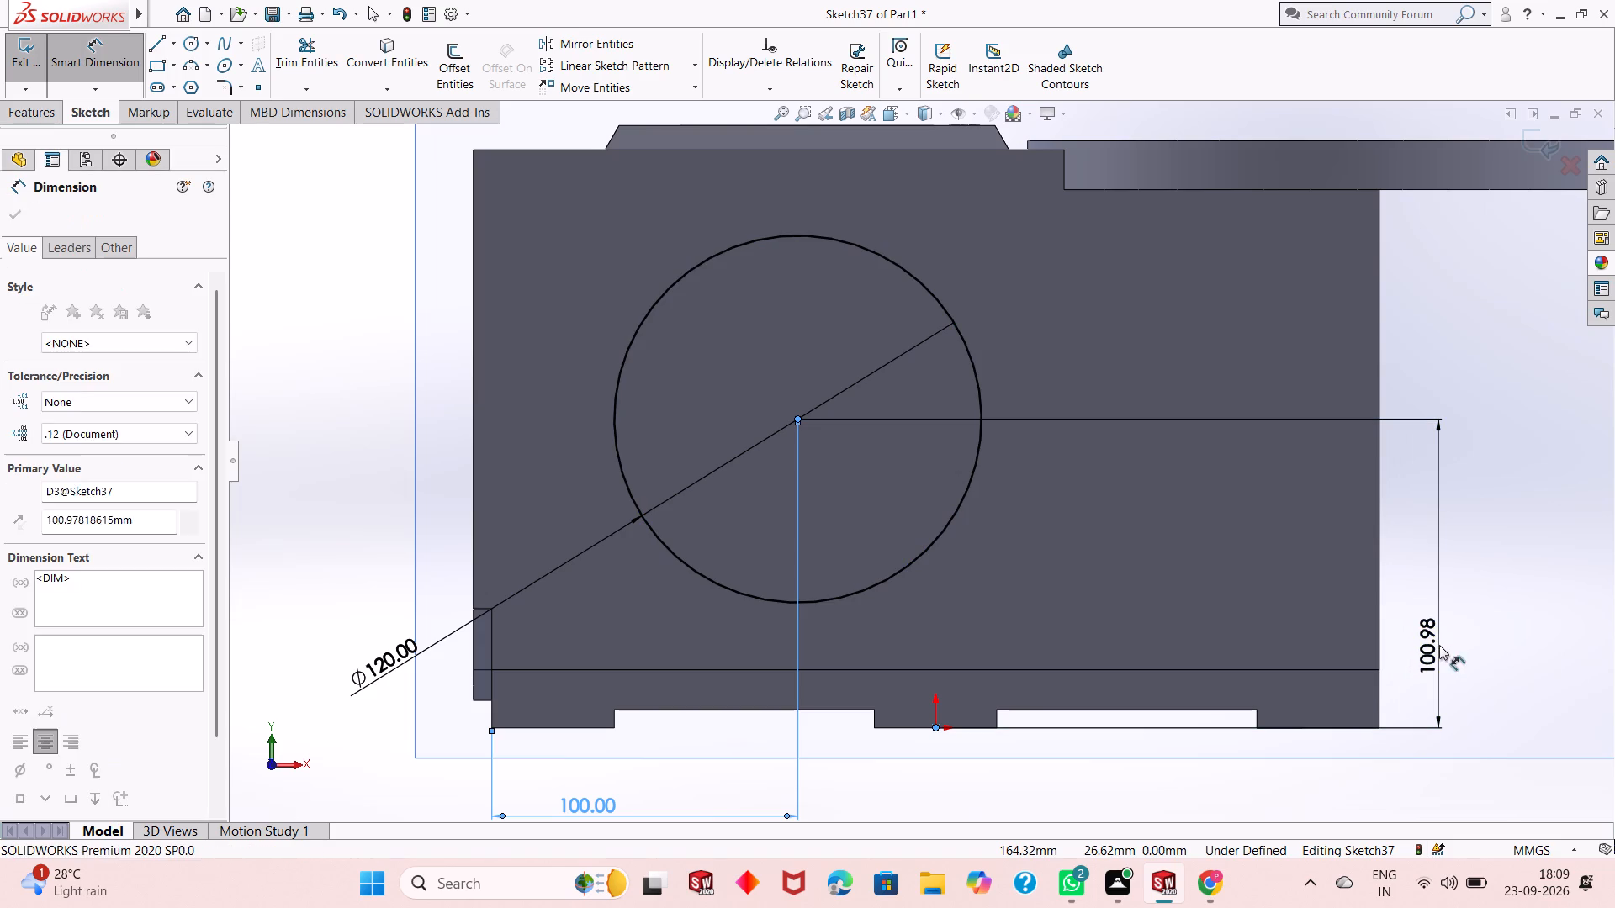
type("100")
key("Return")
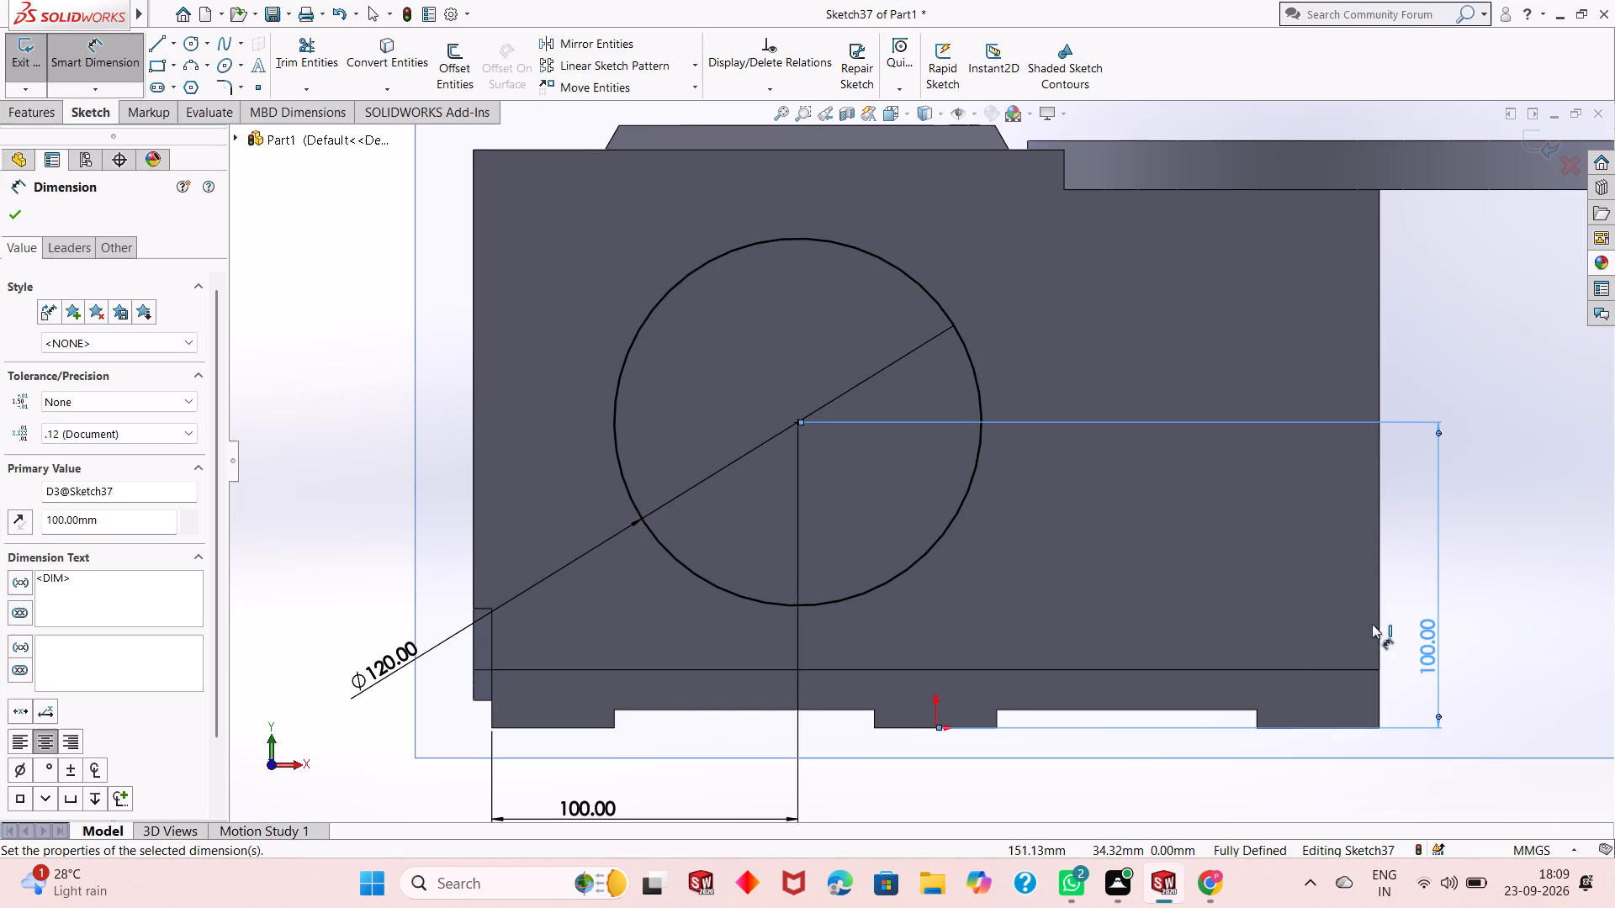
middle_click_drag(1132, 604, 1239, 645)
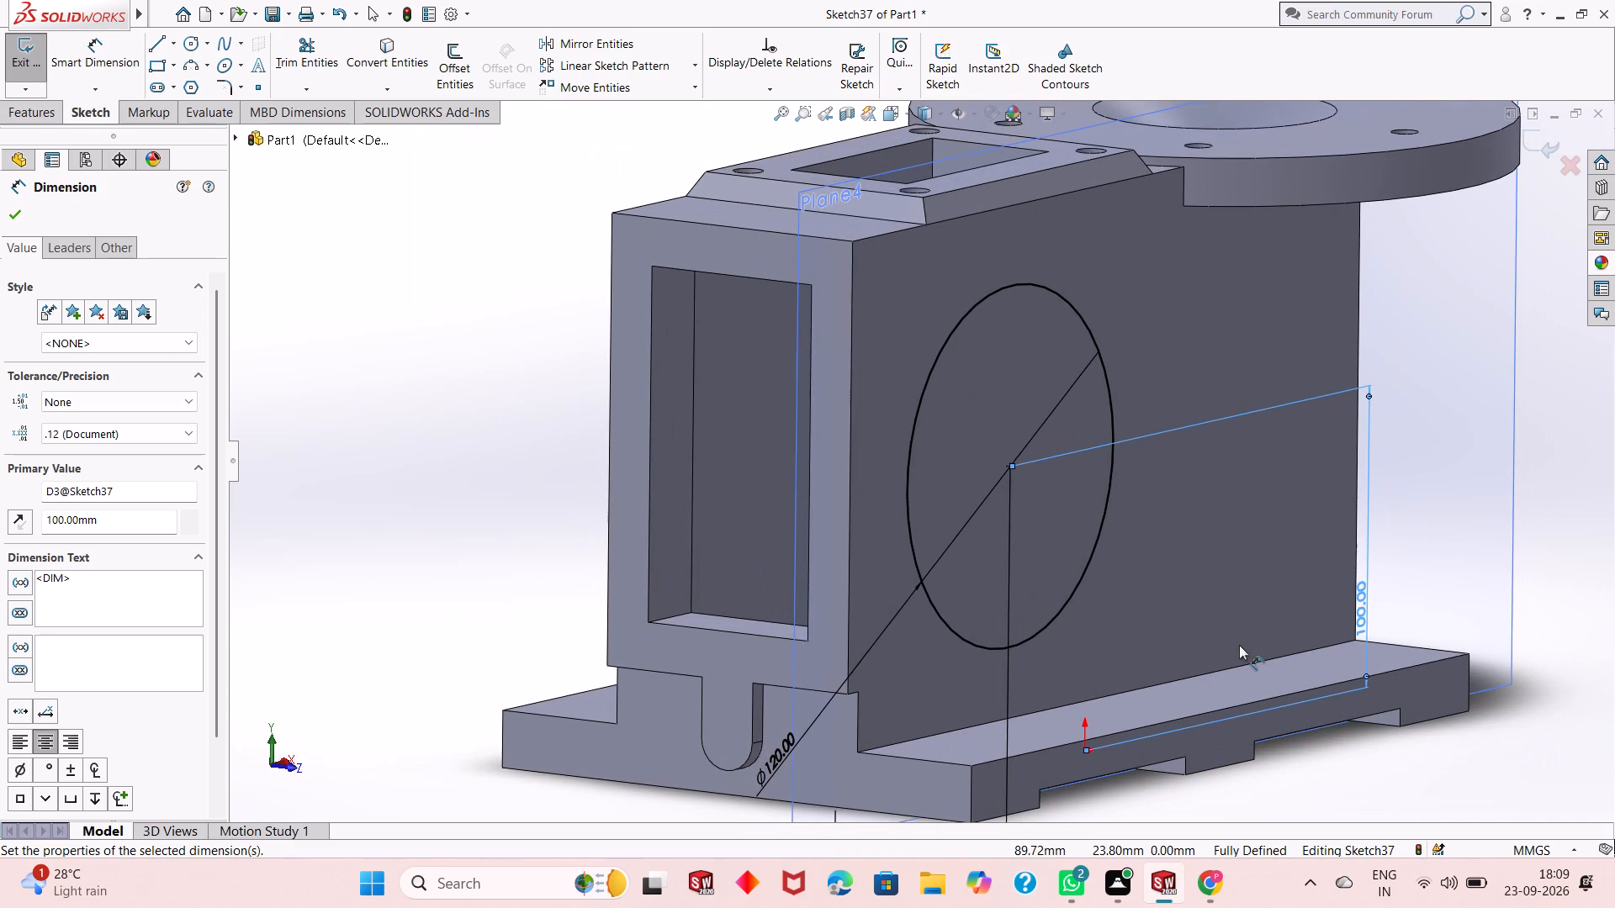
scroll(1096, 488, "up", 1)
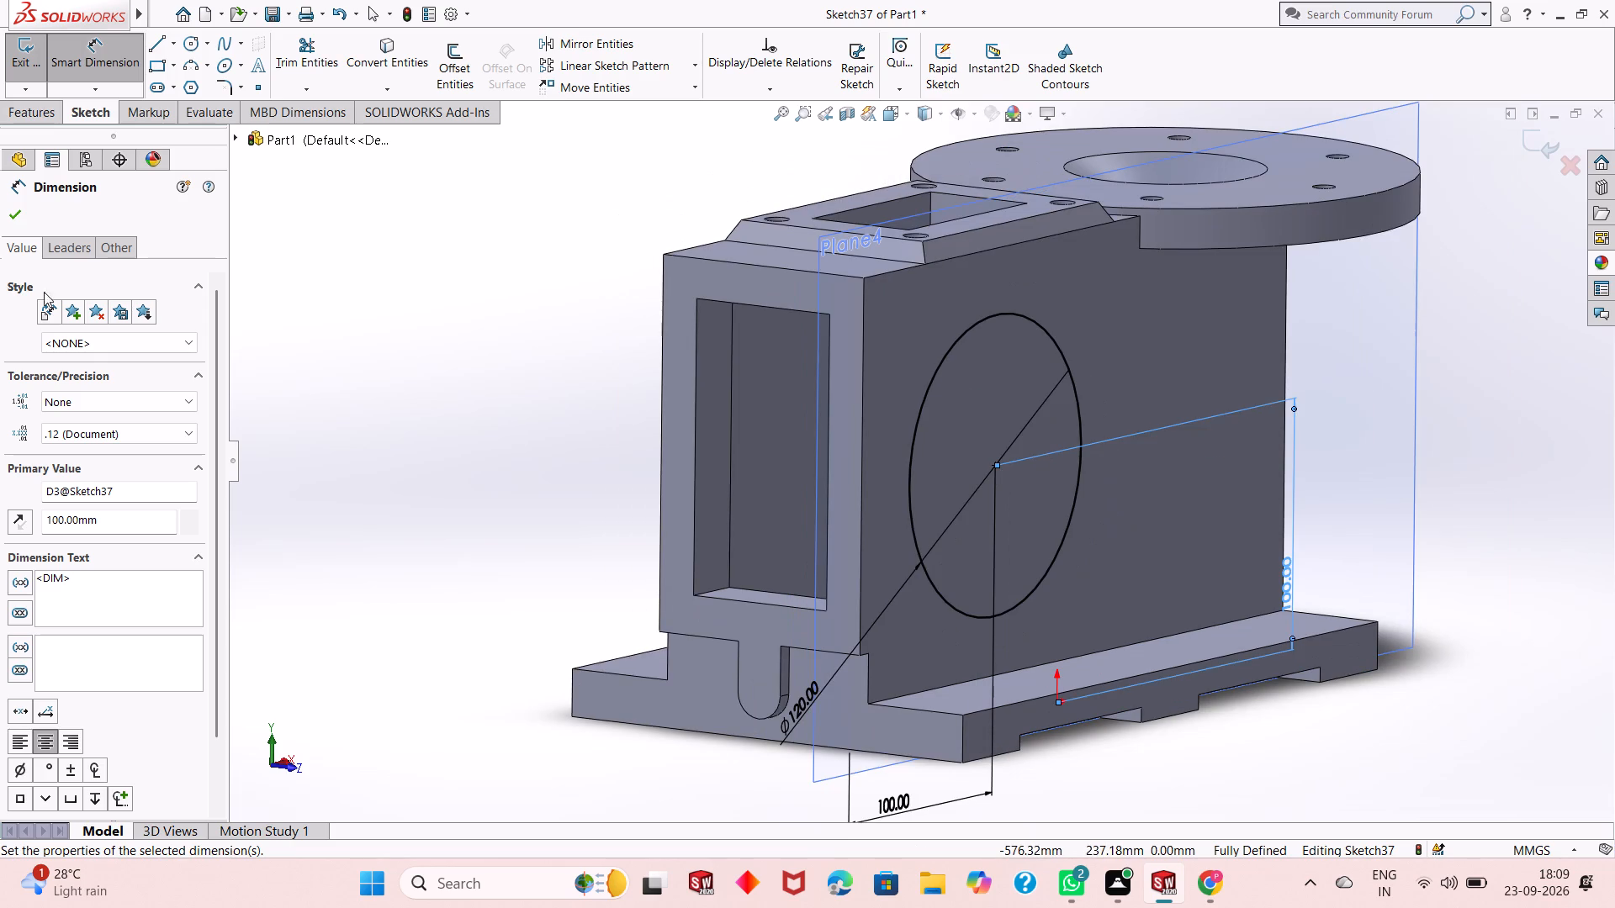
left_click(10, 215)
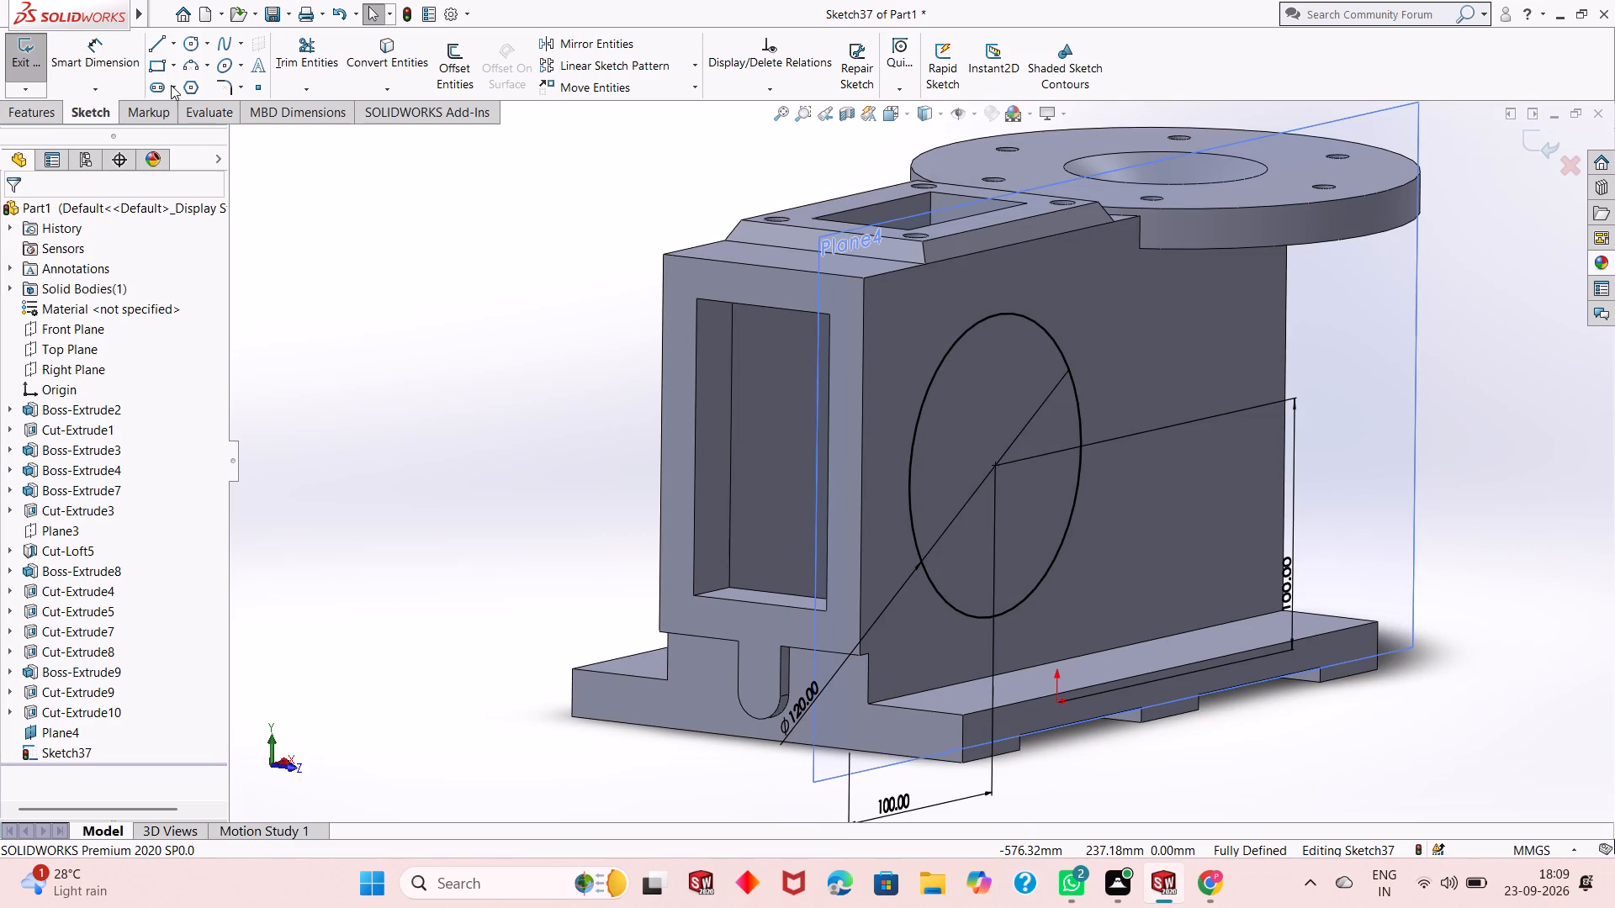
Extrude the 120 mm circle as a blind boss 15 mm outward from the sketch plane, merged with the housing.
left_click(45, 110)
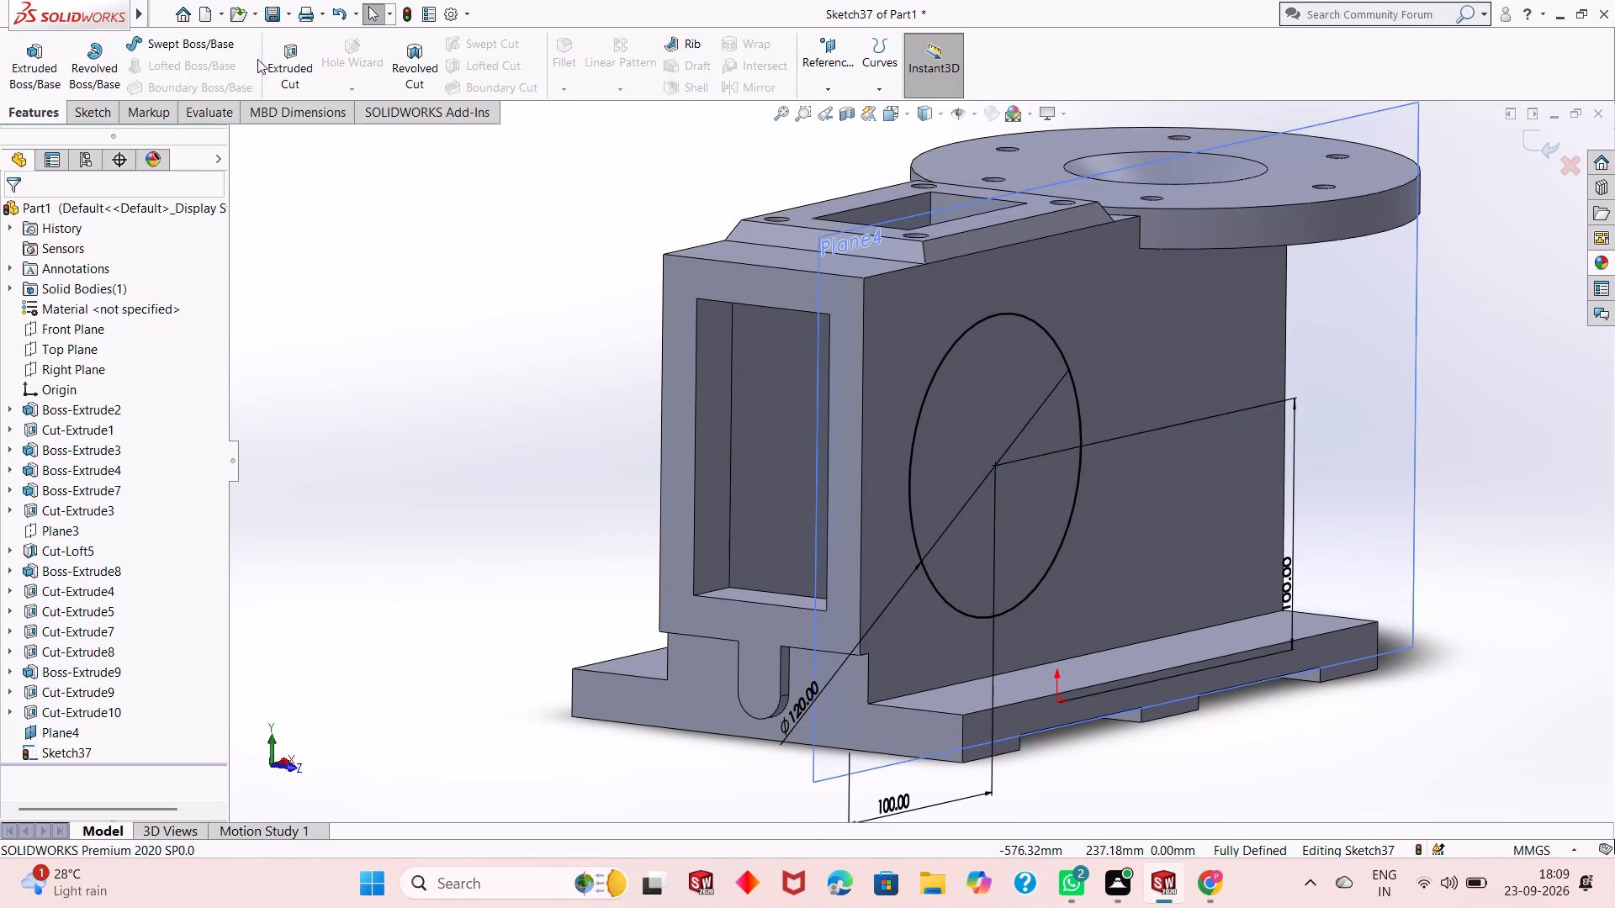
left_click(48, 70)
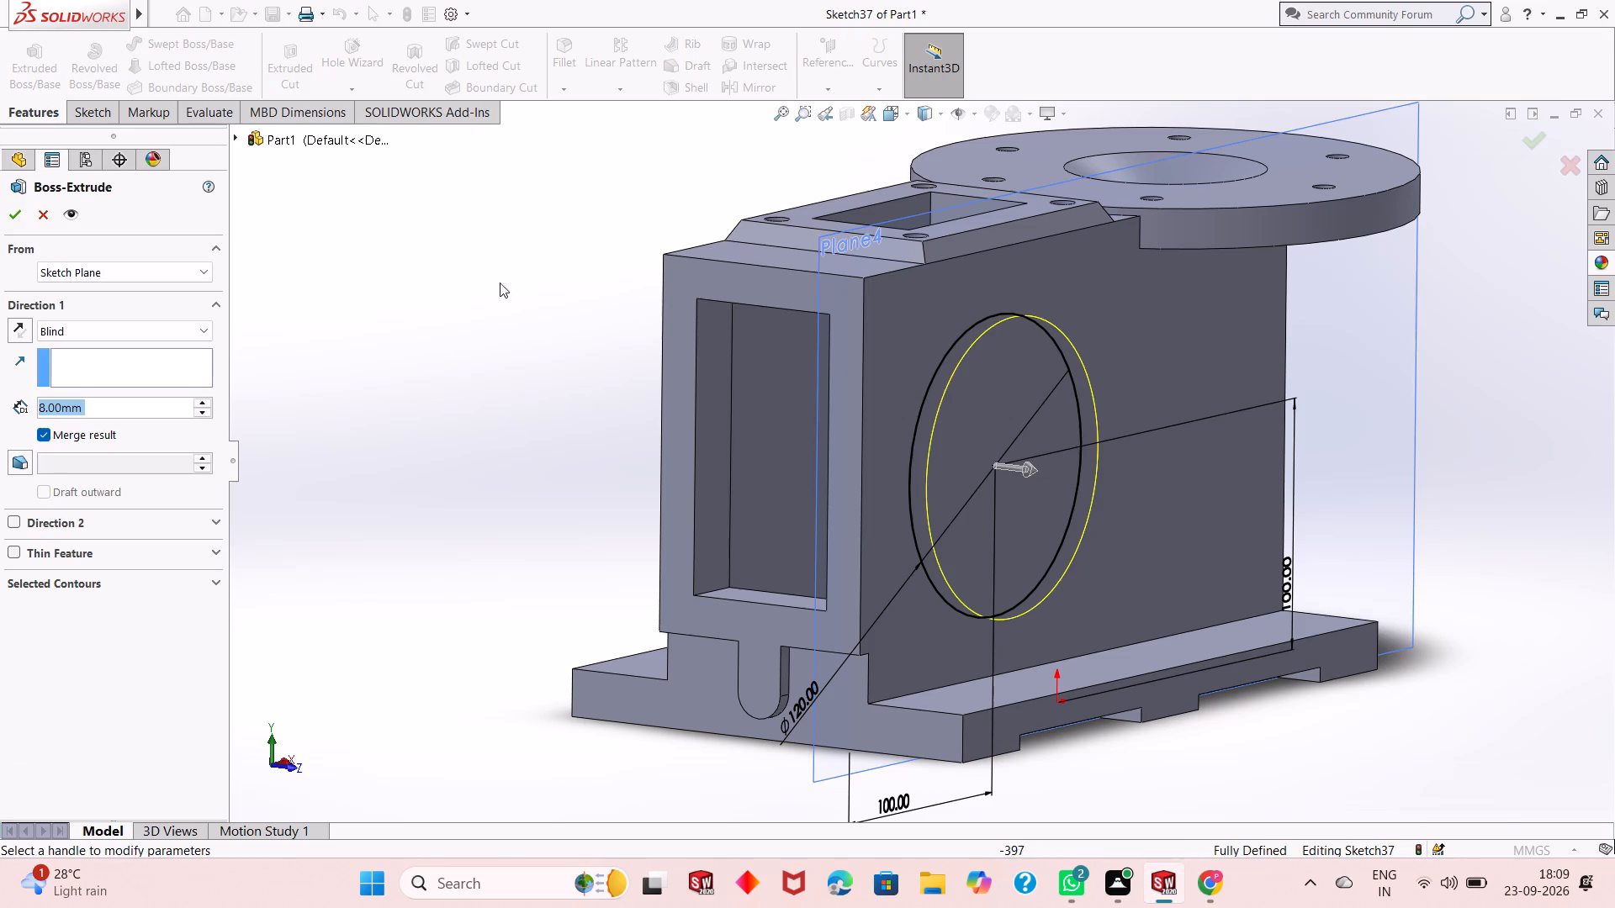
middle_click_drag(529, 319, 576, 326)
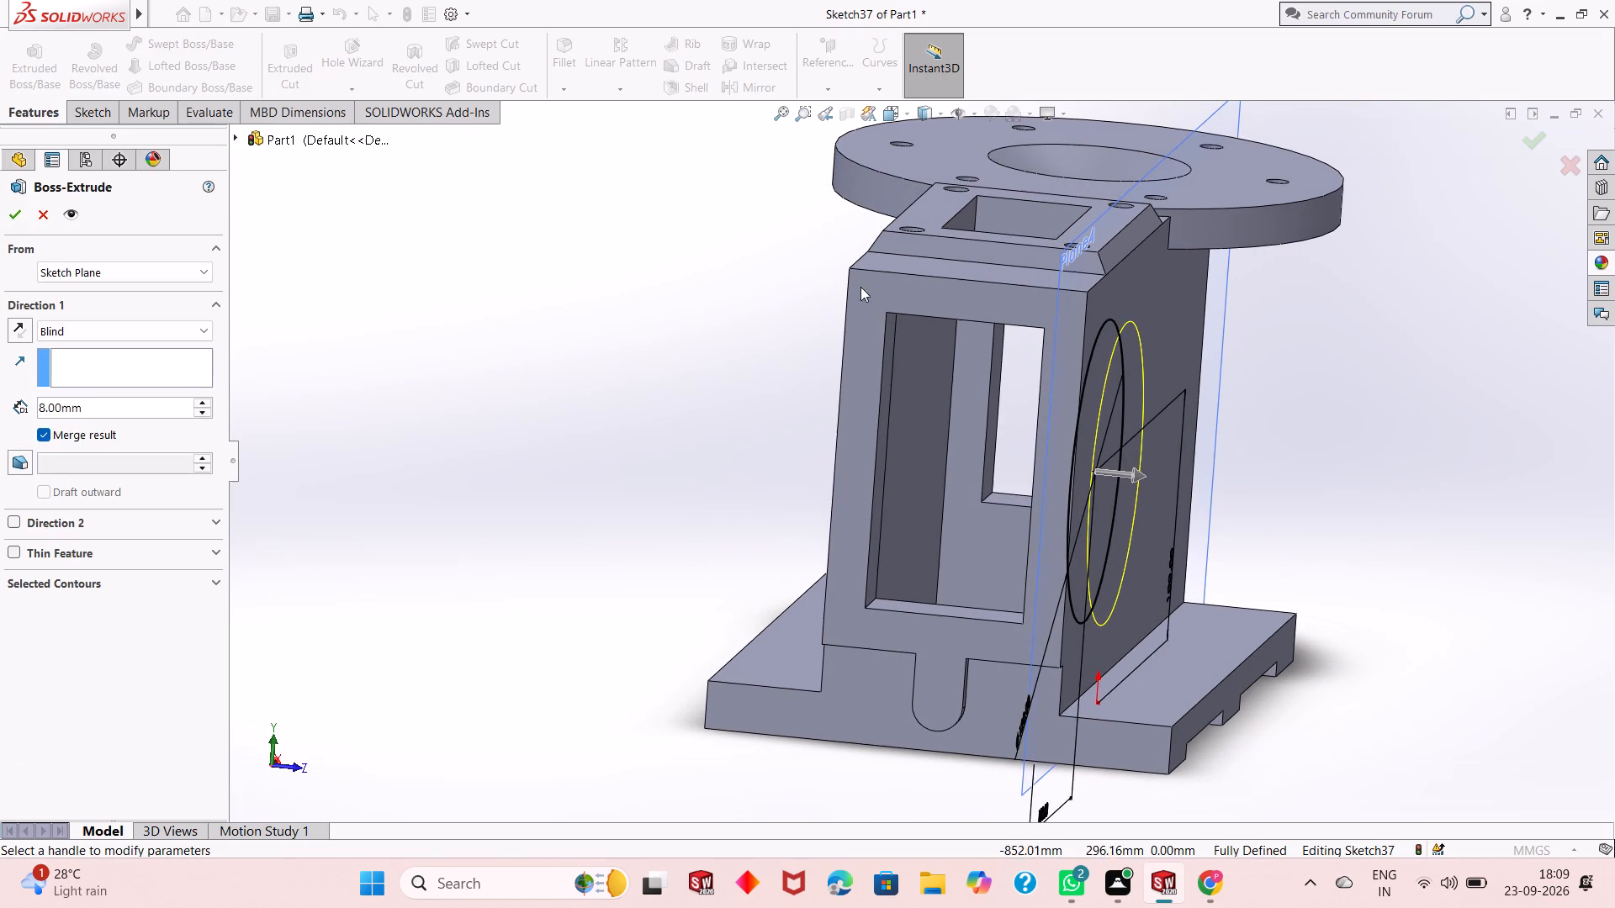
middle_click_drag(977, 409, 970, 503)
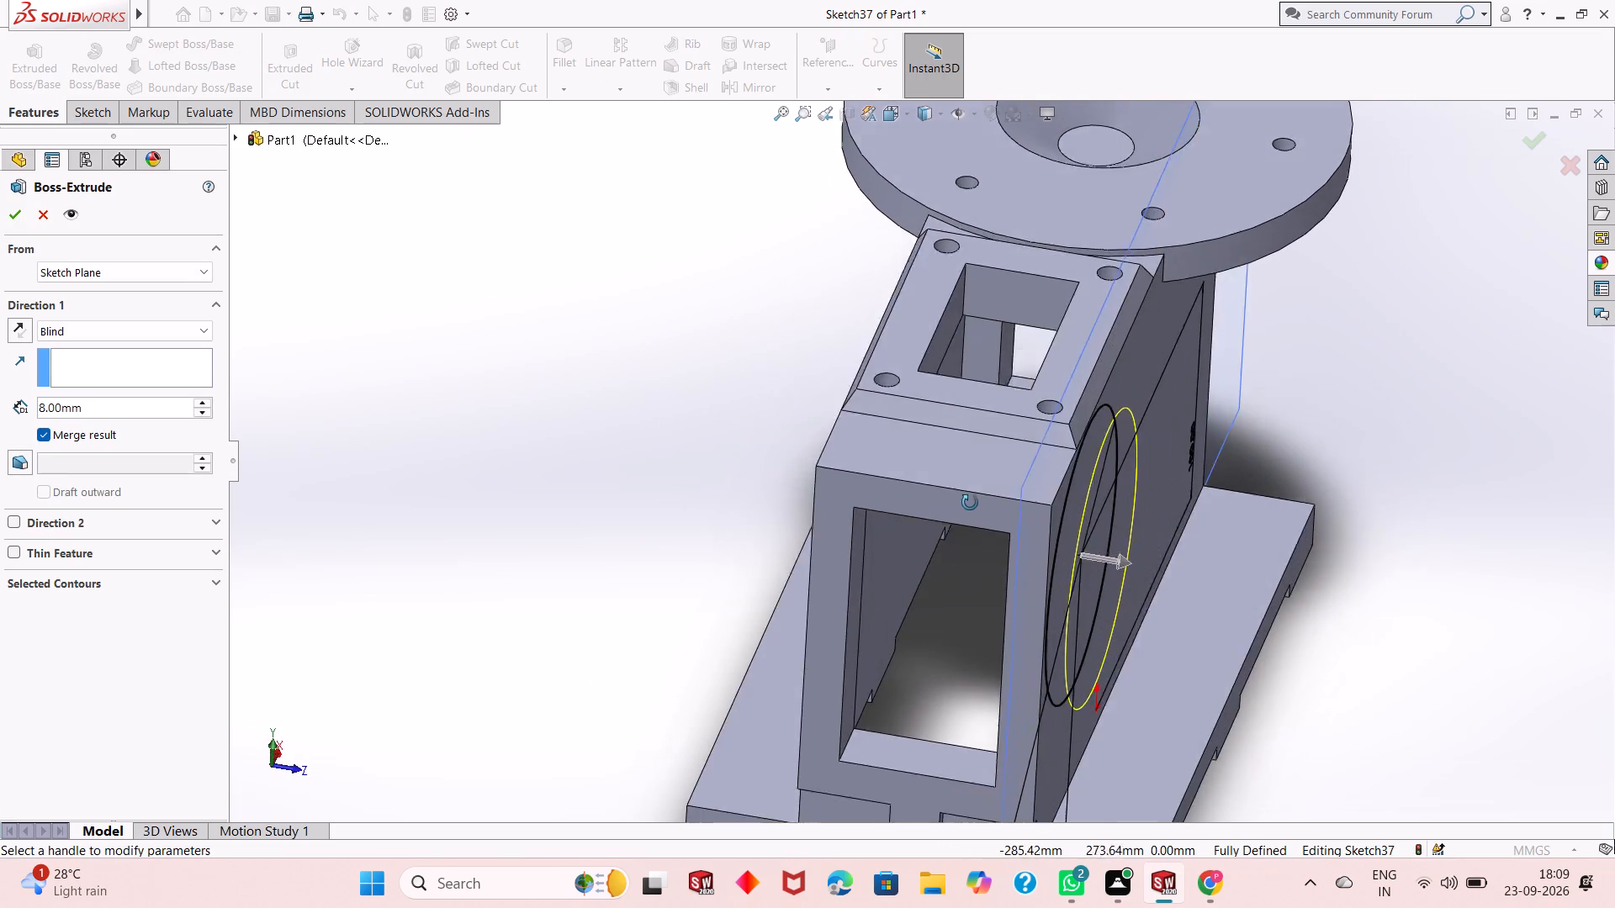
middle_click_drag(970, 503, 993, 399)
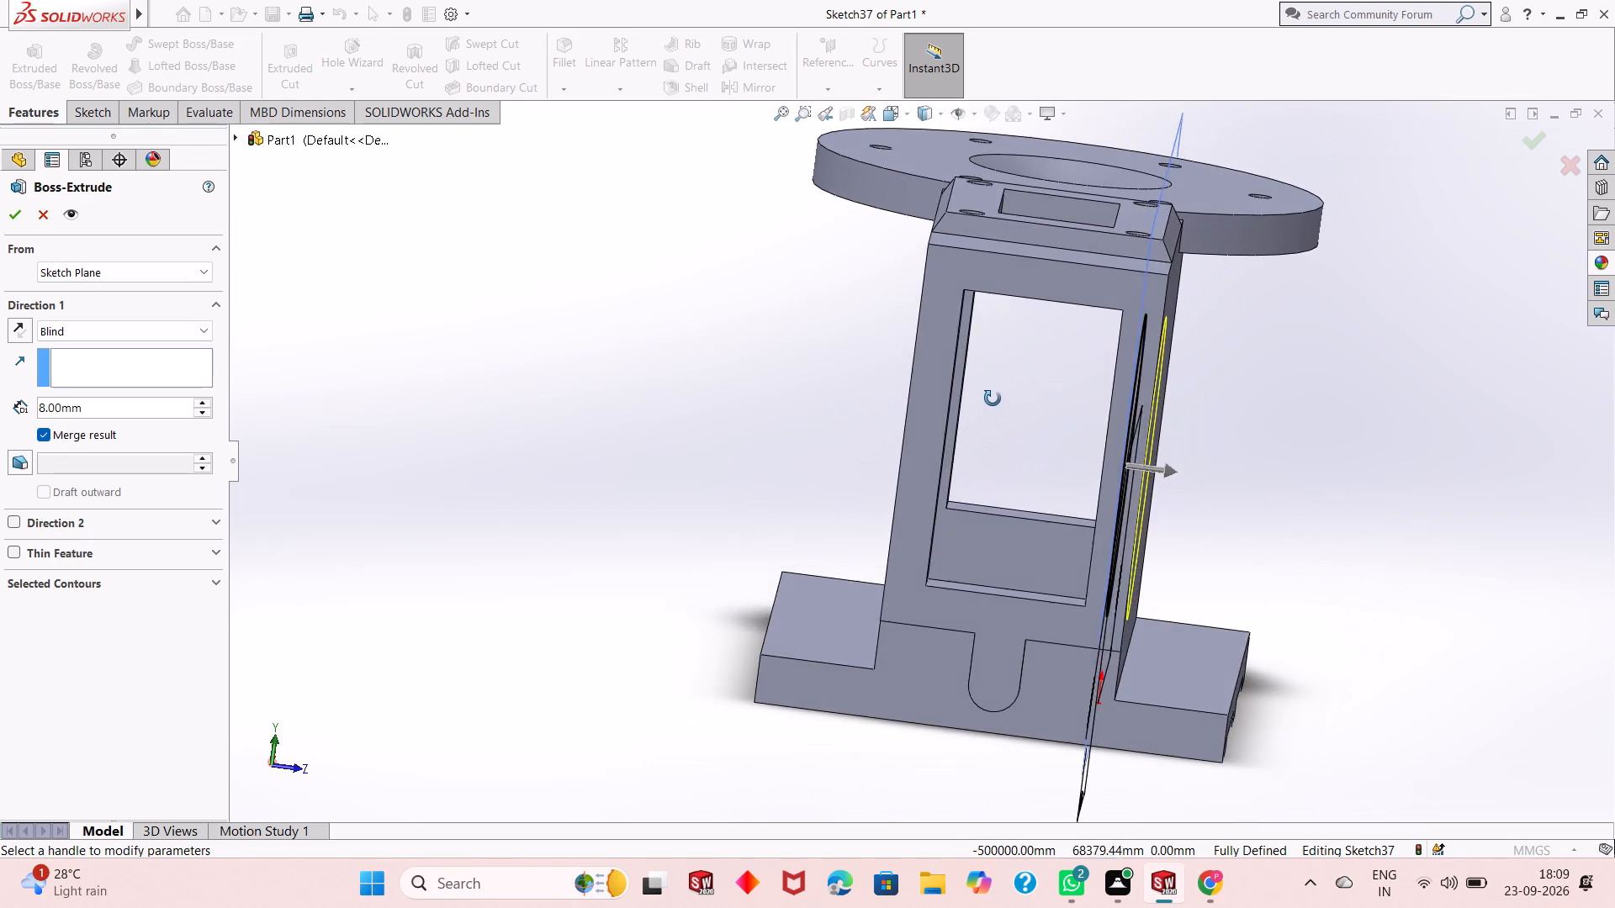
middle_click_drag(993, 399, 990, 387)
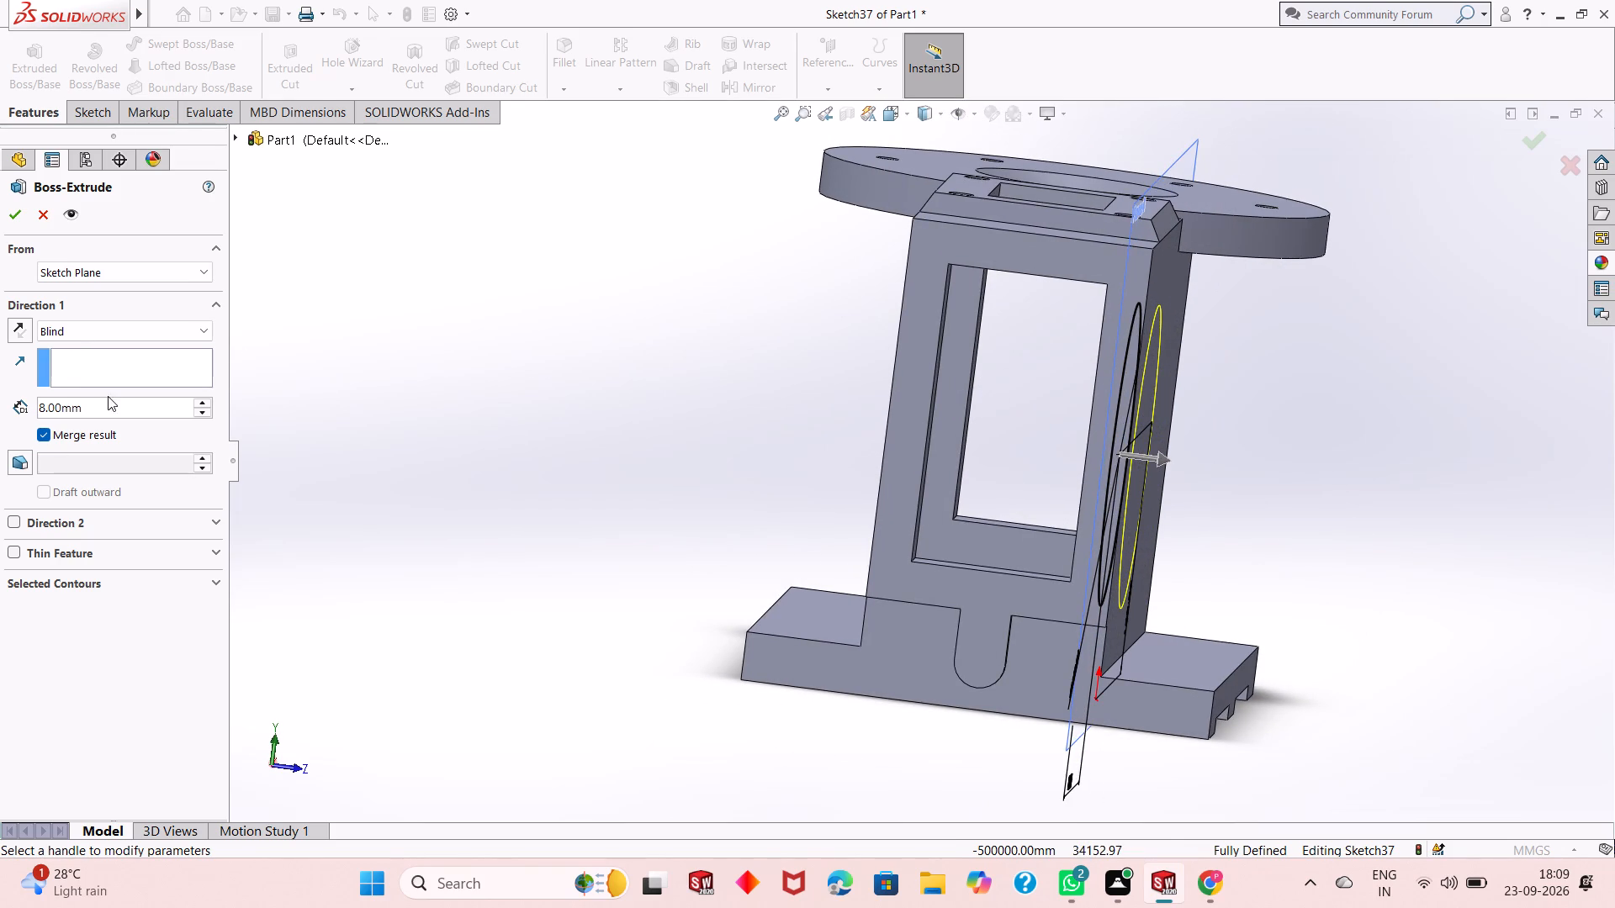
double_click(116, 408)
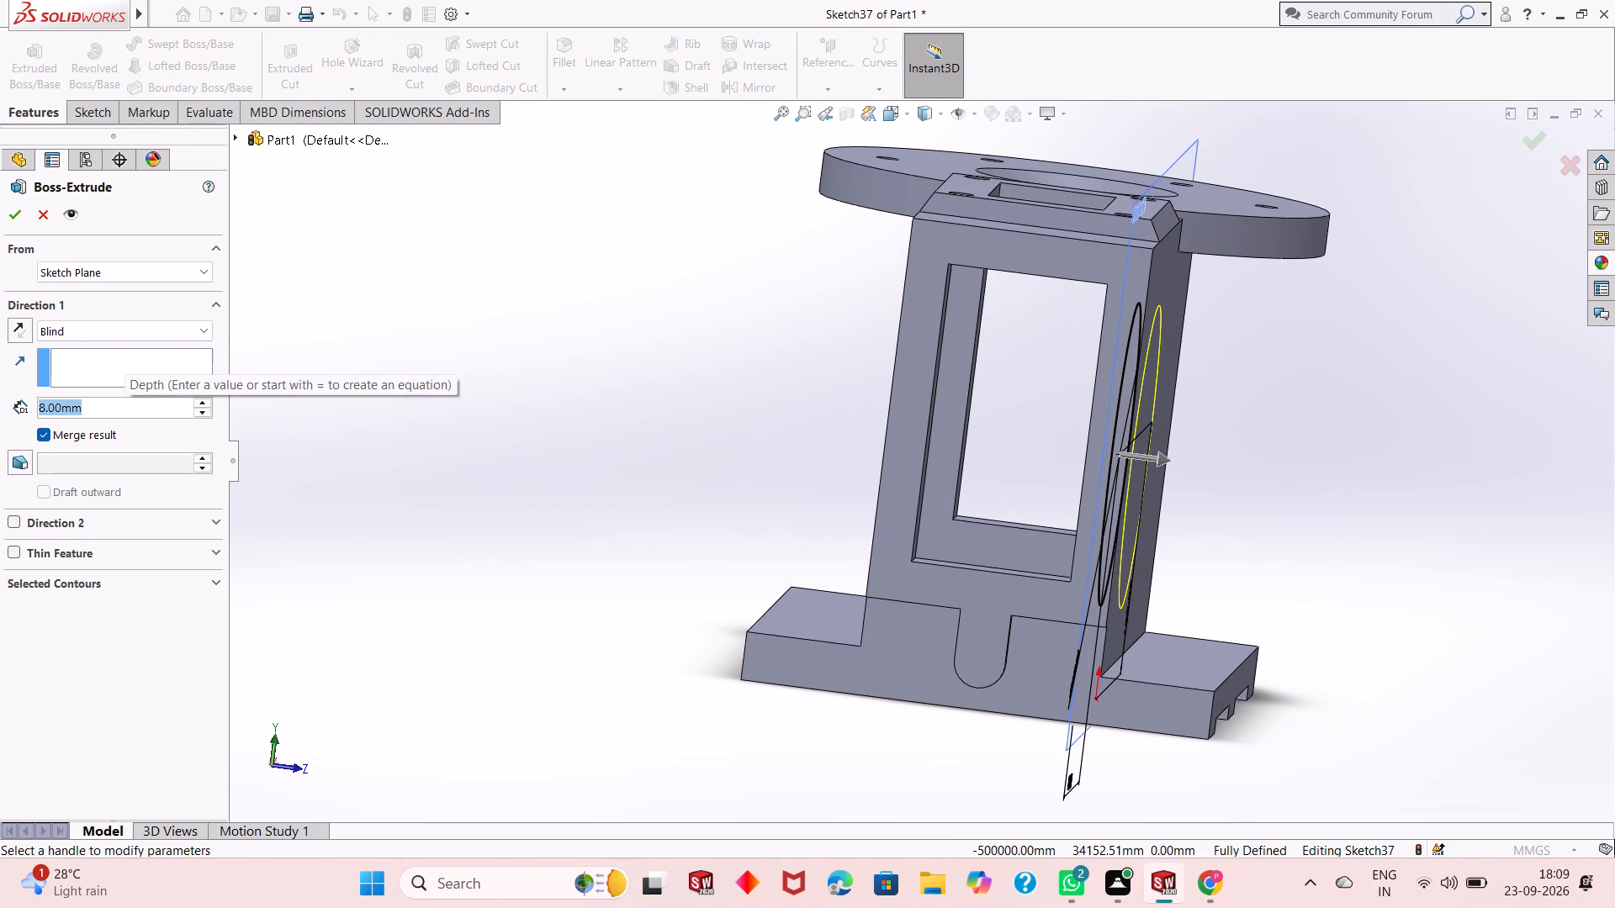
type("12")
key("Return")
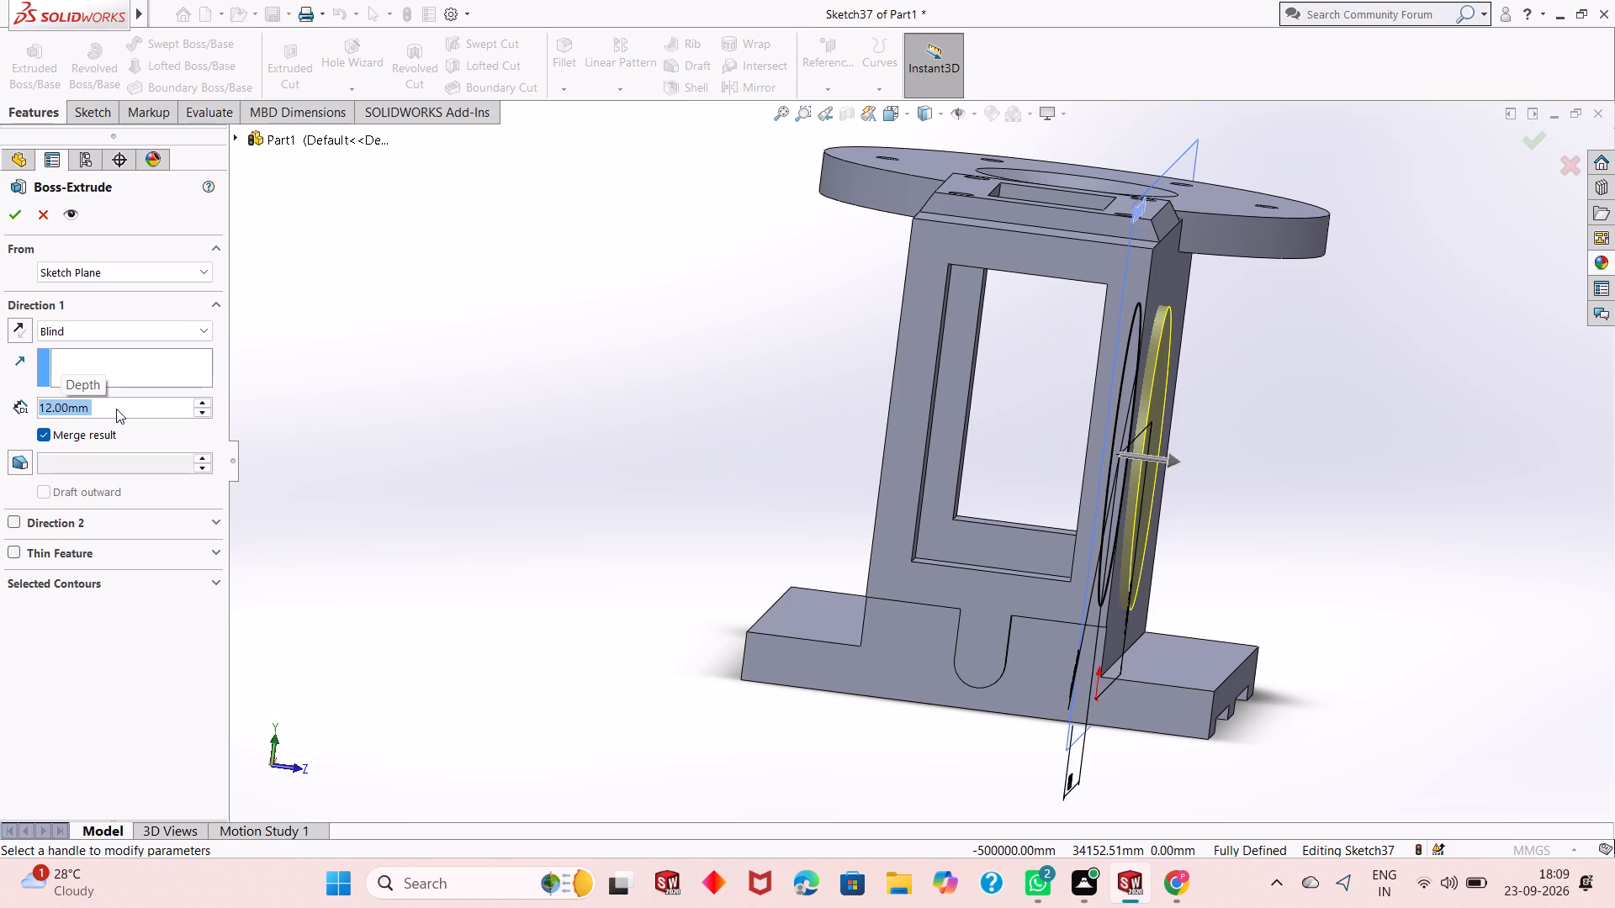
type("15")
key("Return")
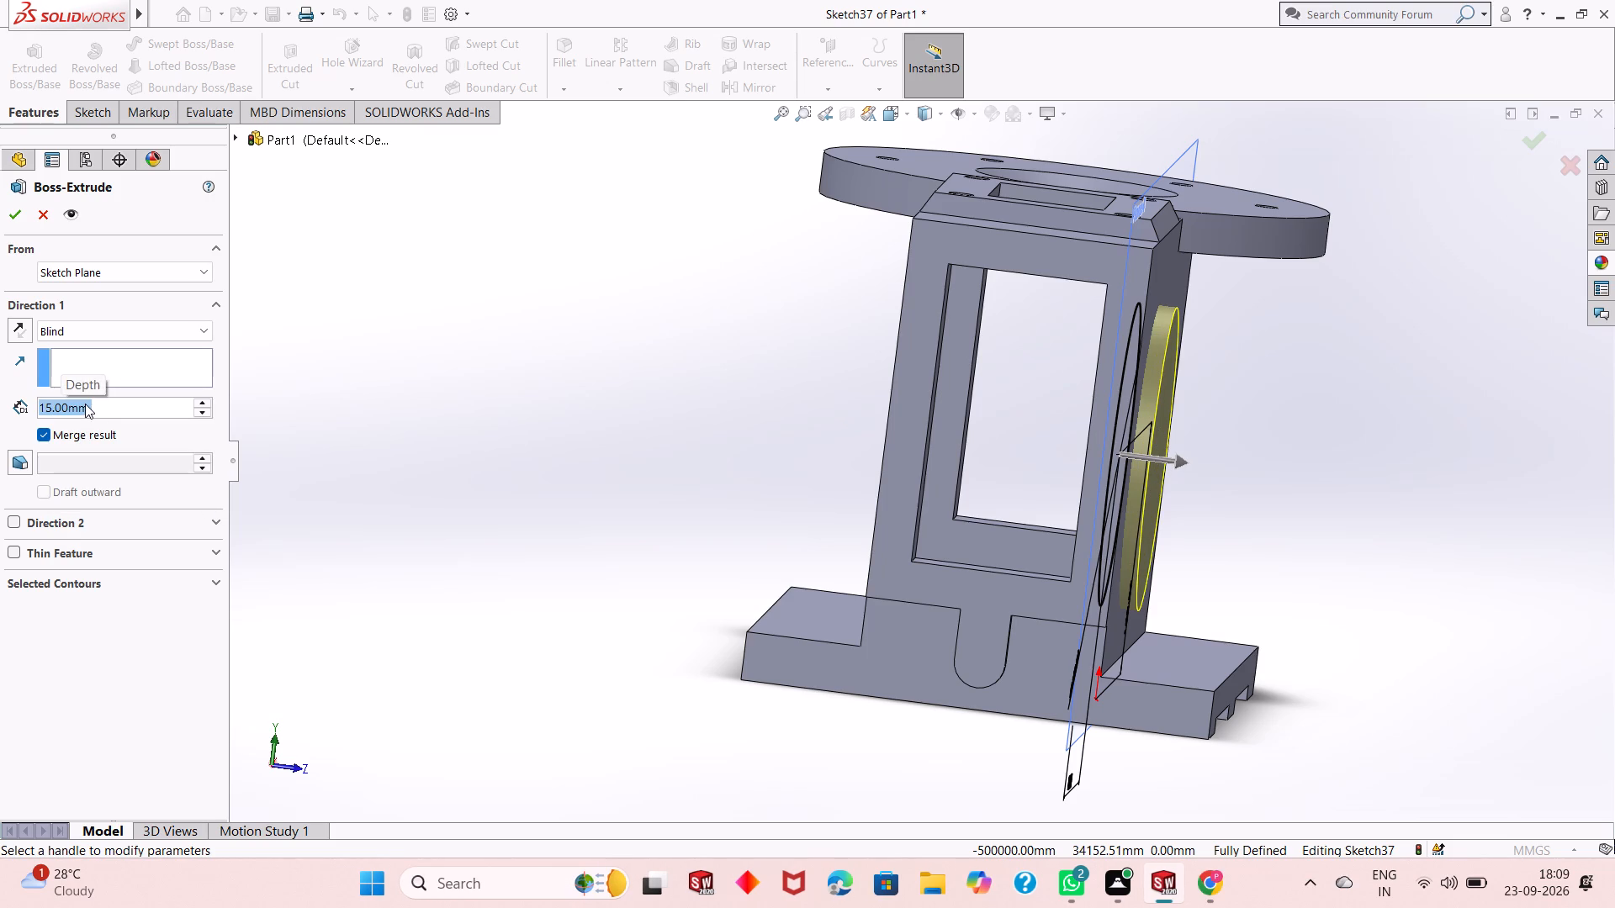
left_click(11, 212)
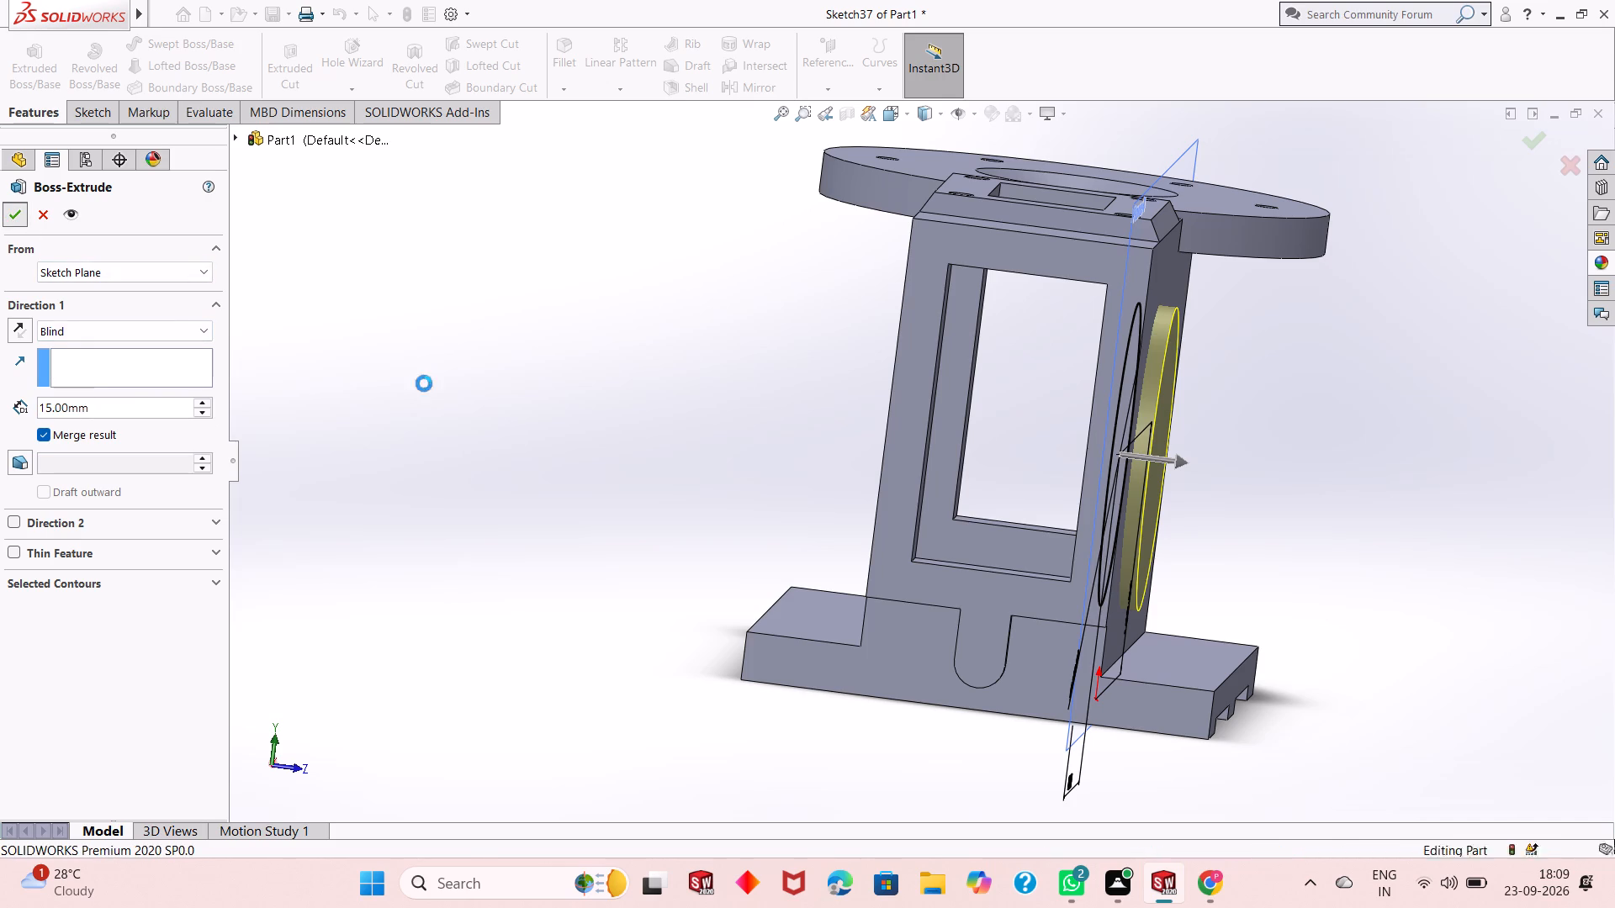
left_click(627, 441)
Inspect the circular boss on the housing side and review the offset definition of Plane4 without editing it.
middle_click_drag(1305, 437, 1279, 448)
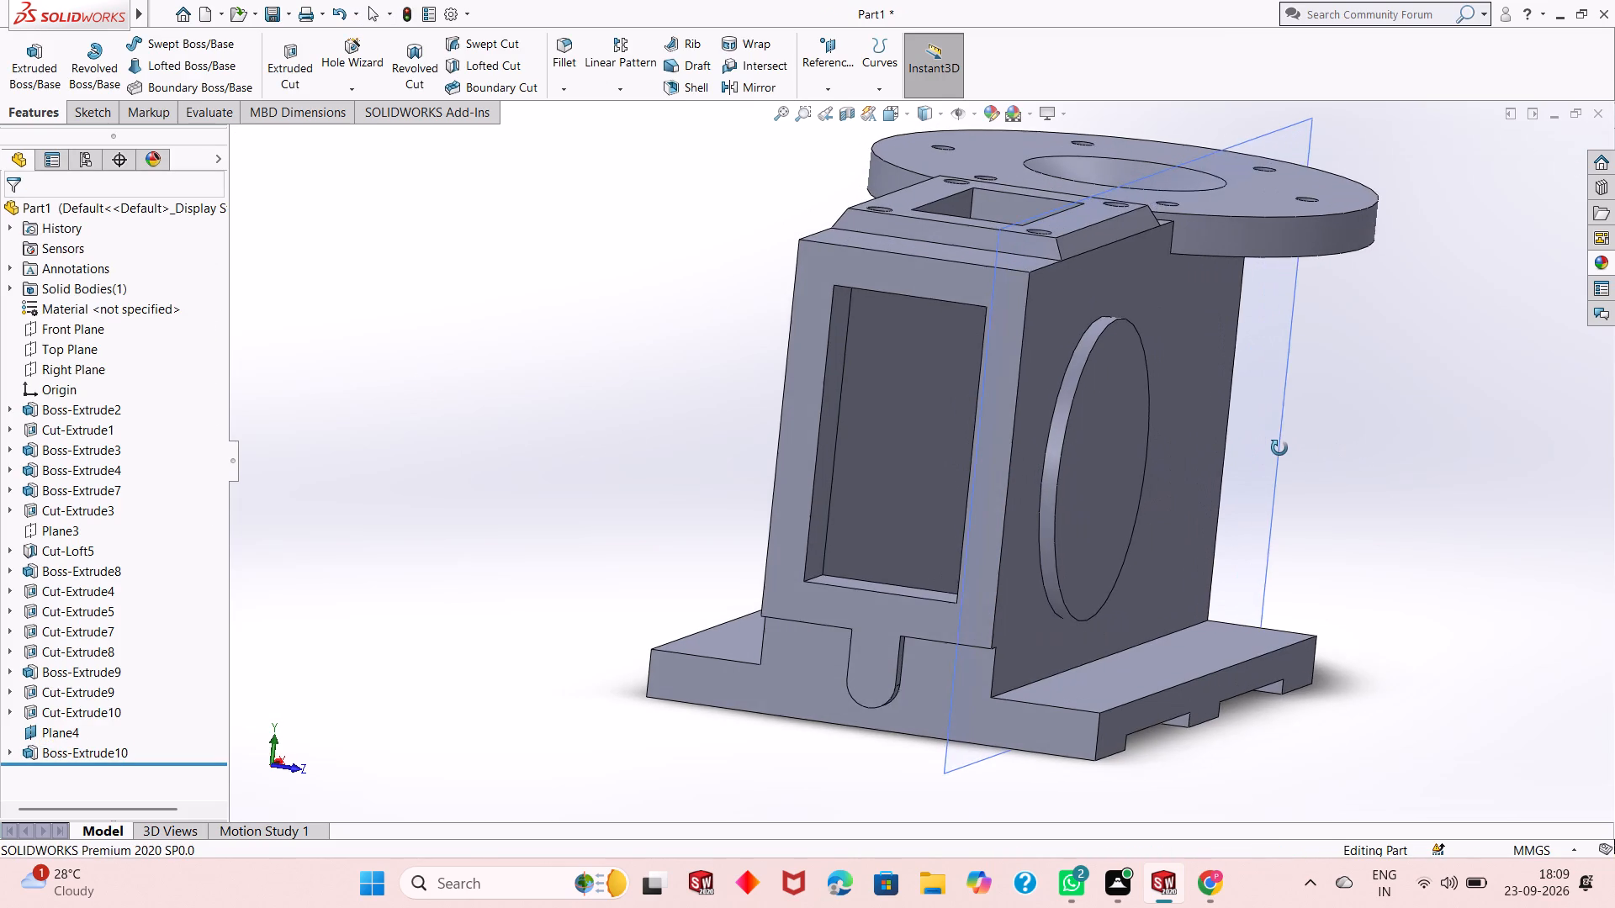
middle_click_drag(1279, 448, 1277, 452)
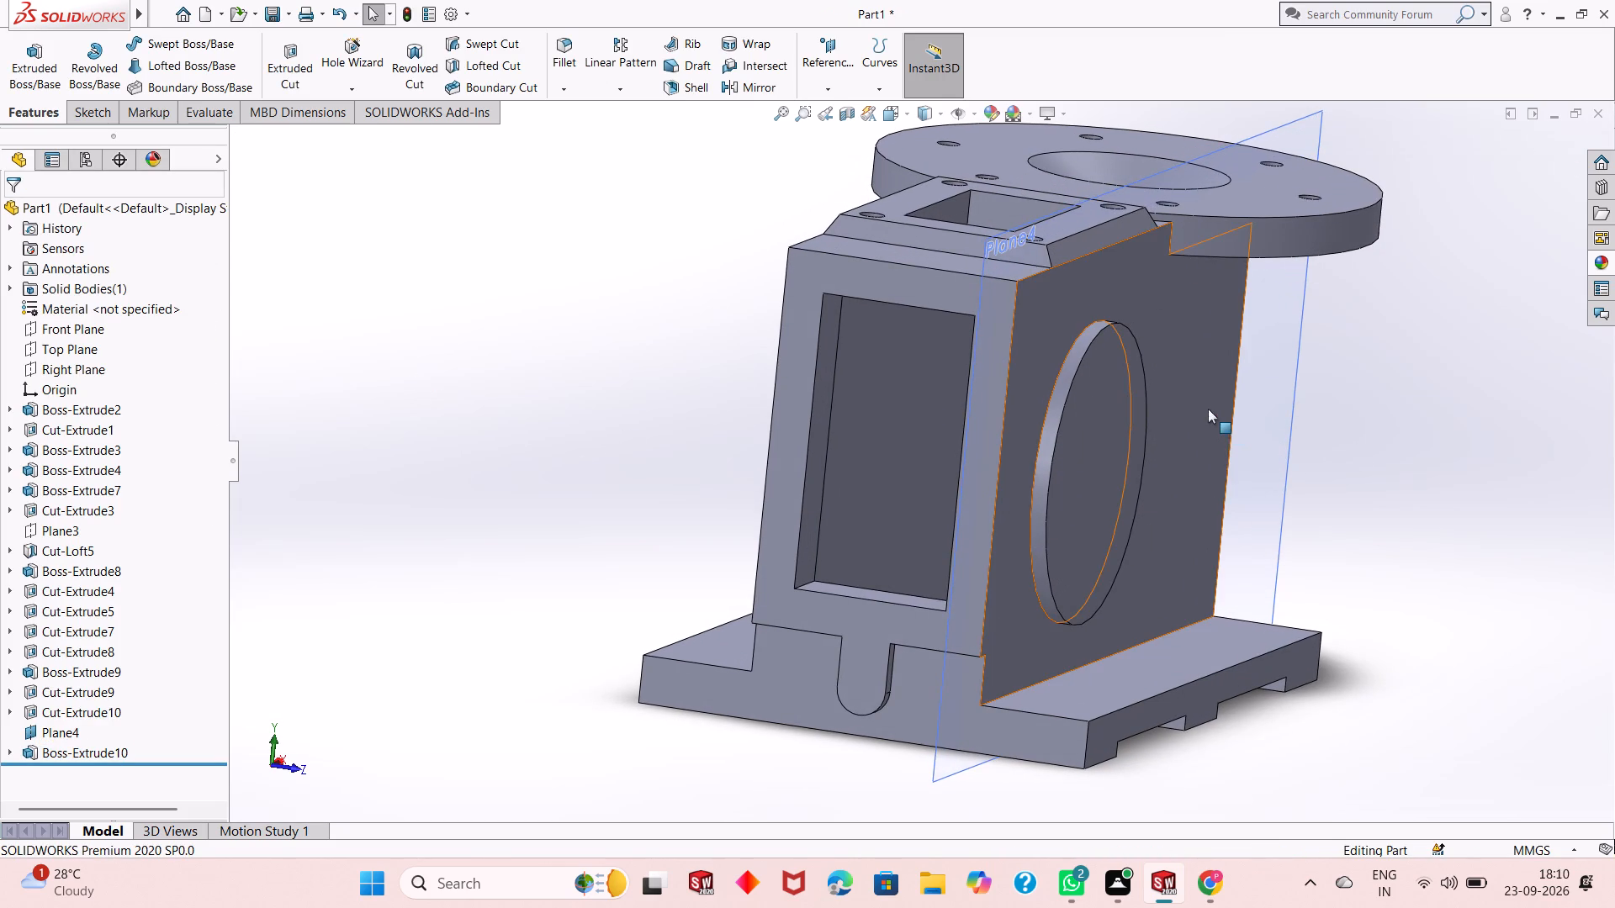
scroll(1170, 389, "down", 3)
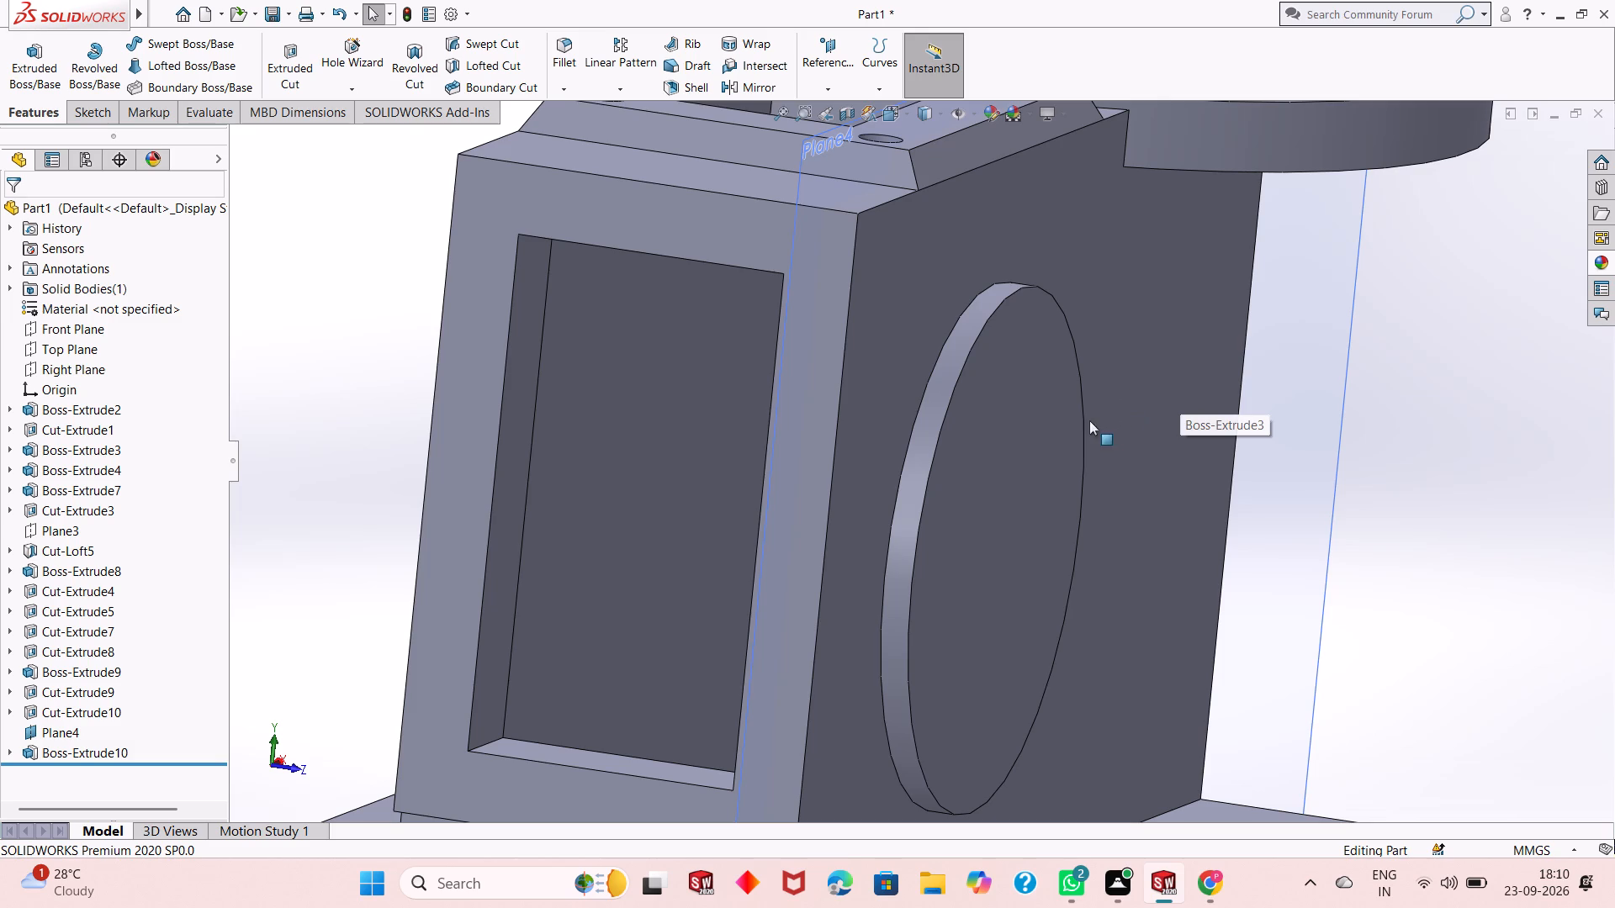
scroll(64, 676, "down", 3)
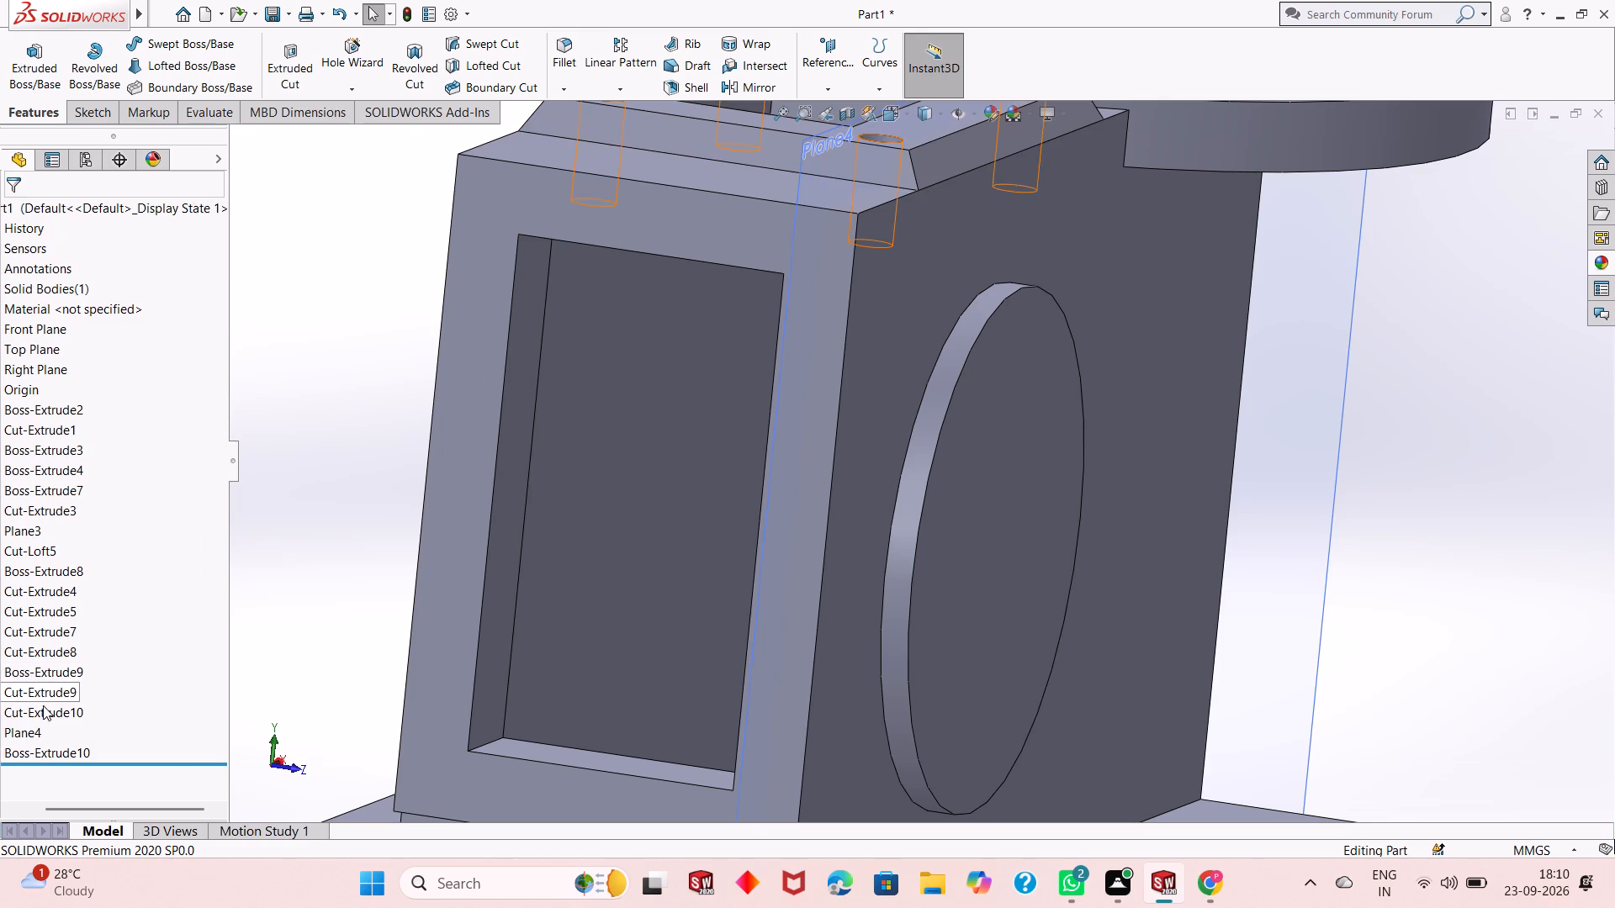
scroll(41, 709, "up", 3)
left_click(46, 734)
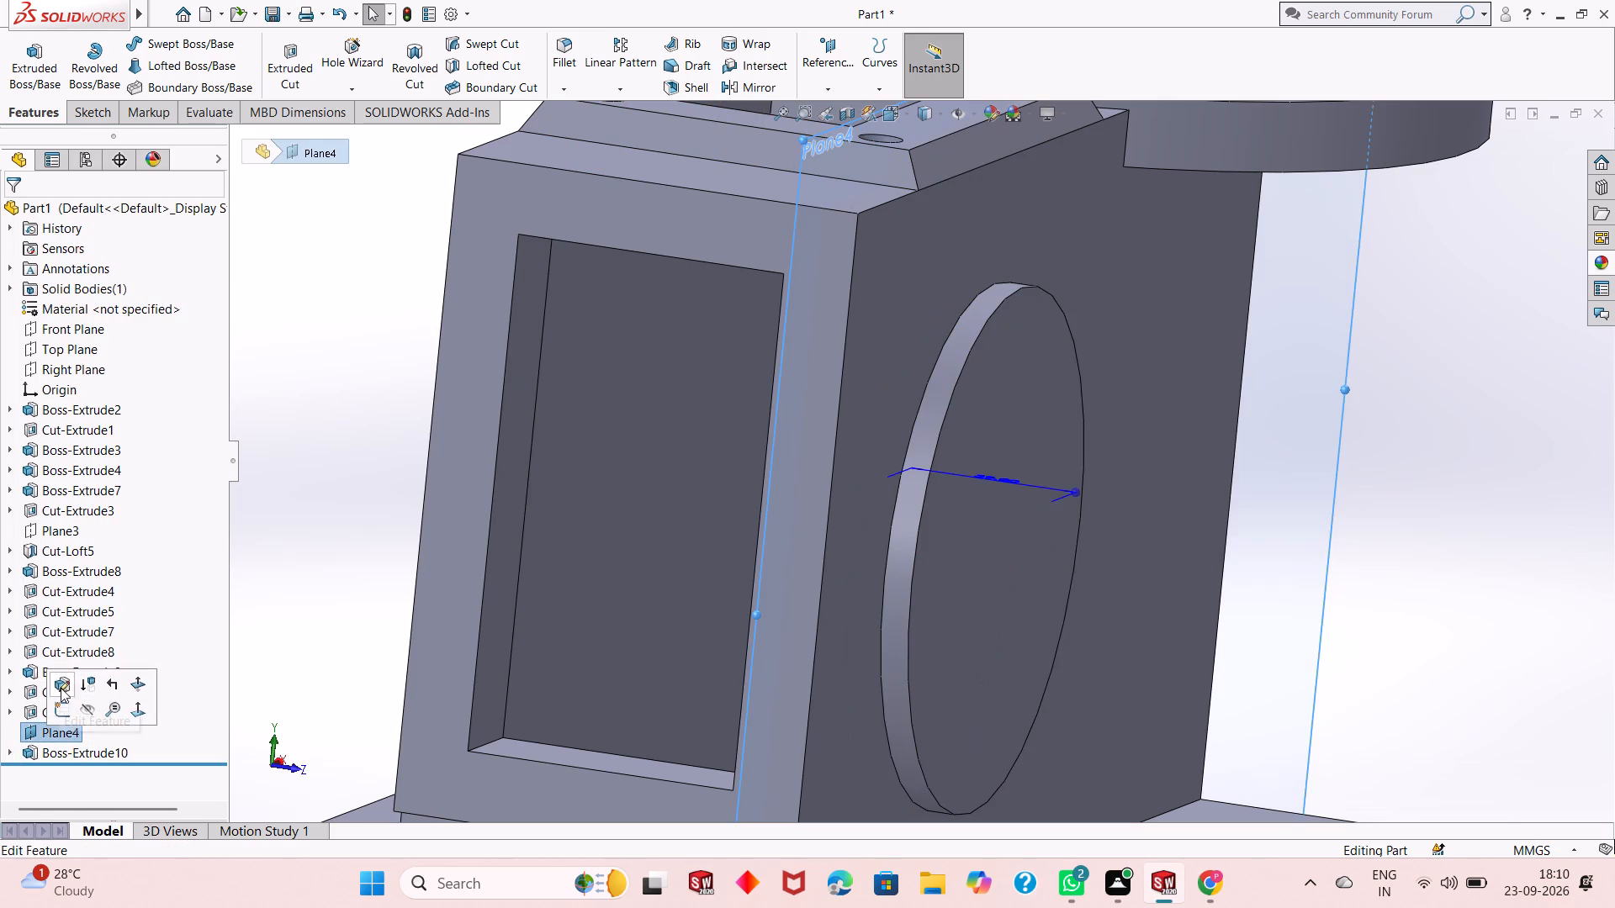
left_click(61, 685)
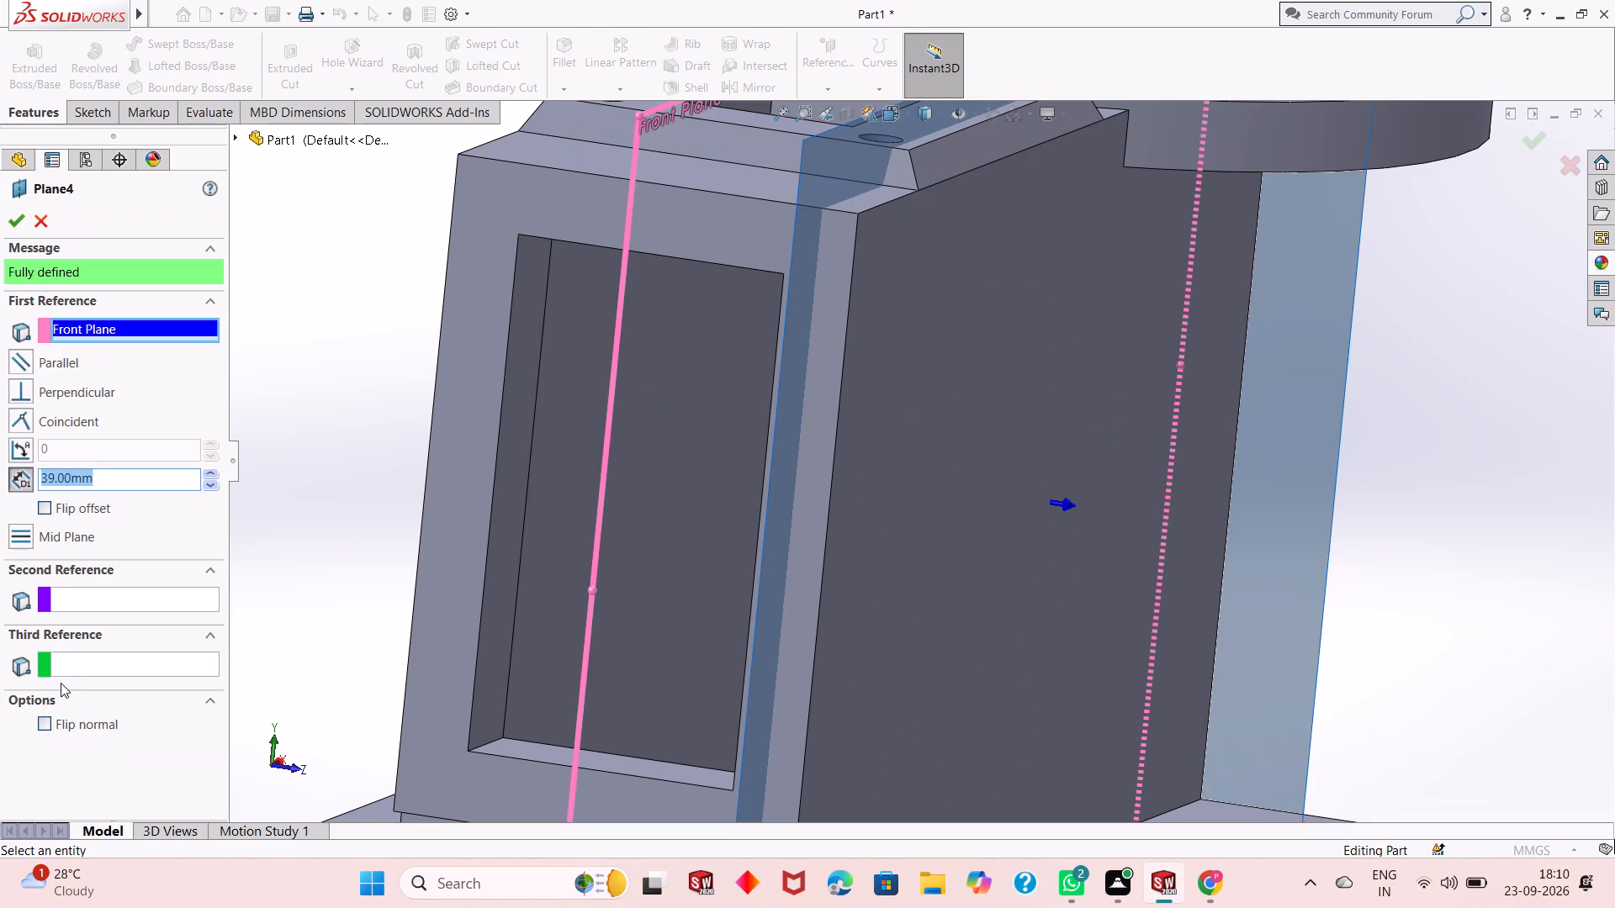
key("Escape")
Hide Plane4, the reference plane used for the existing circular boss on the housing side.
scroll(743, 679, "up", 1)
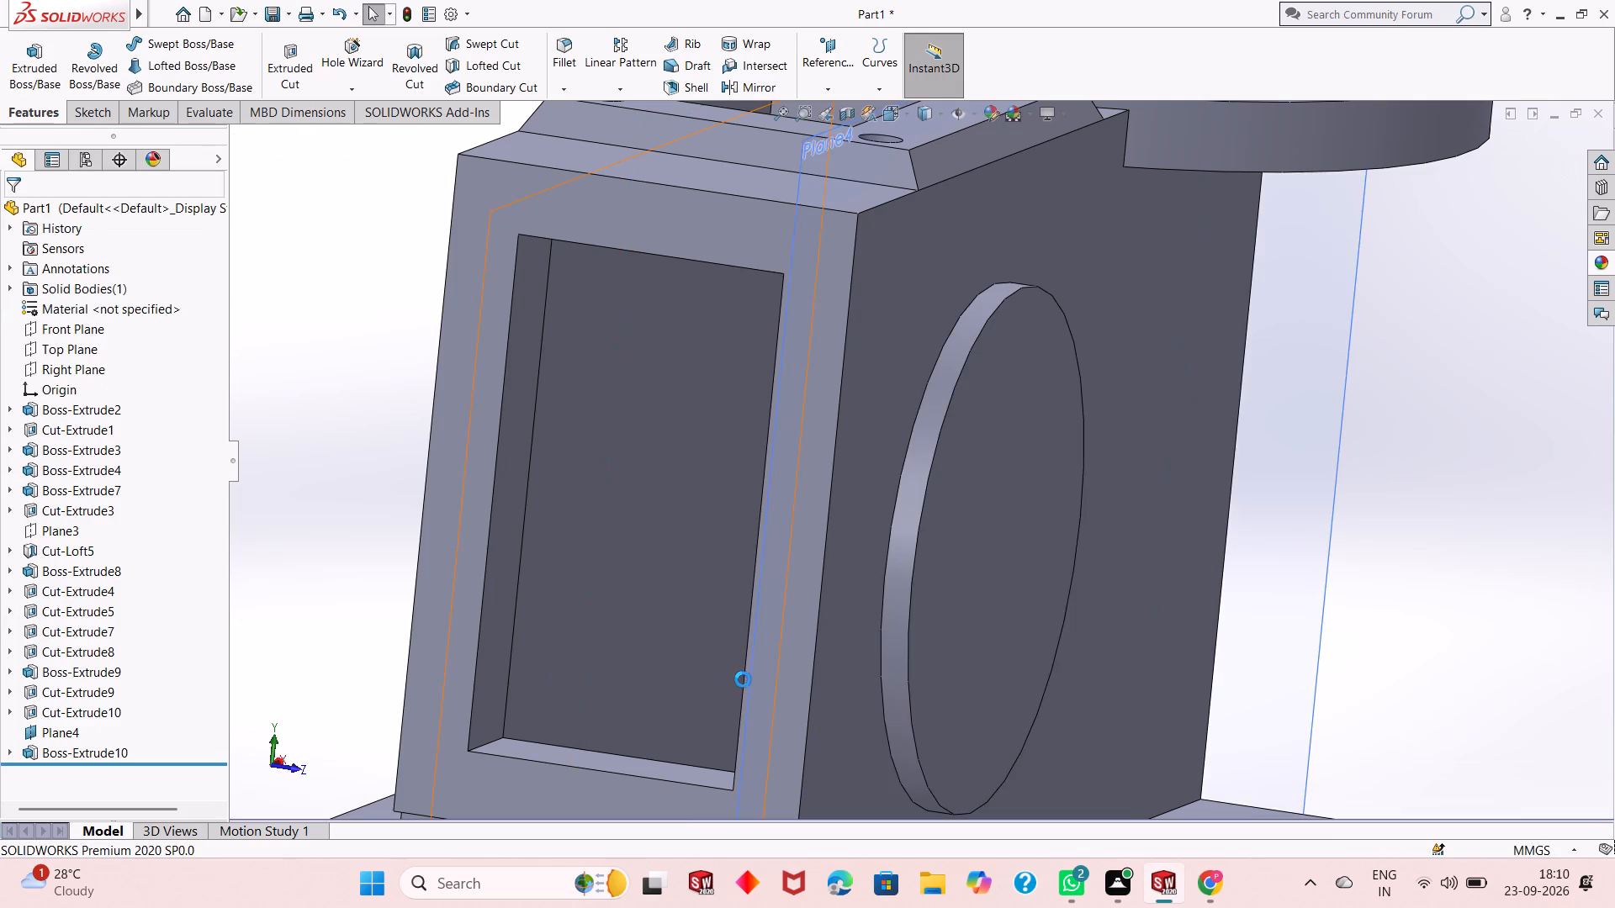
scroll(743, 679, "up", 3)
right_click(1146, 409)
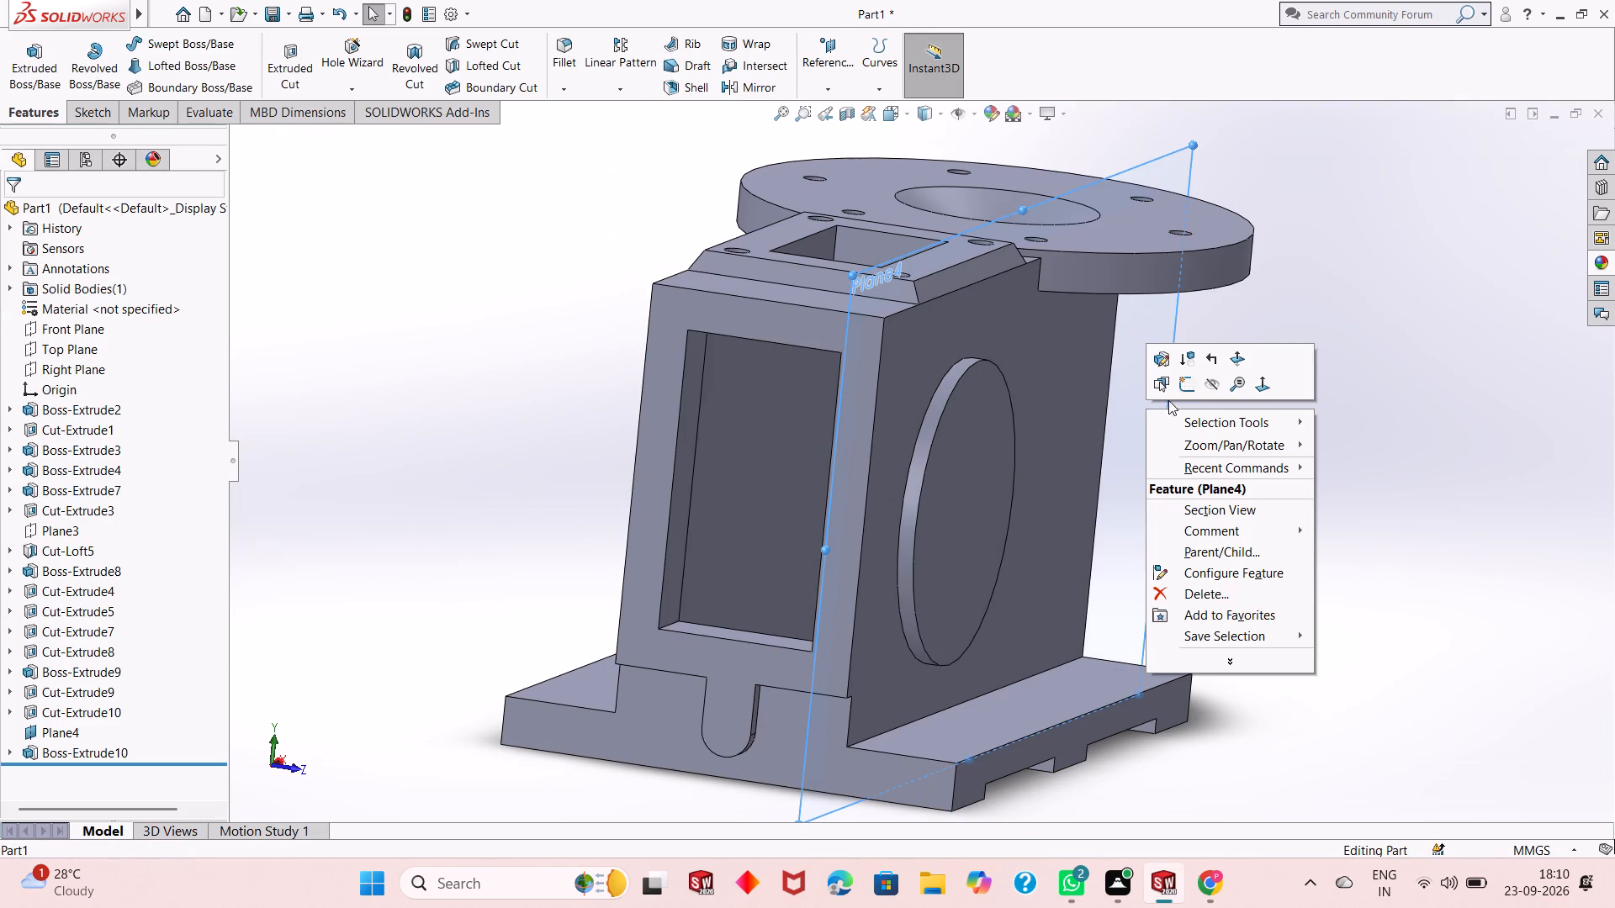
left_click(1213, 383)
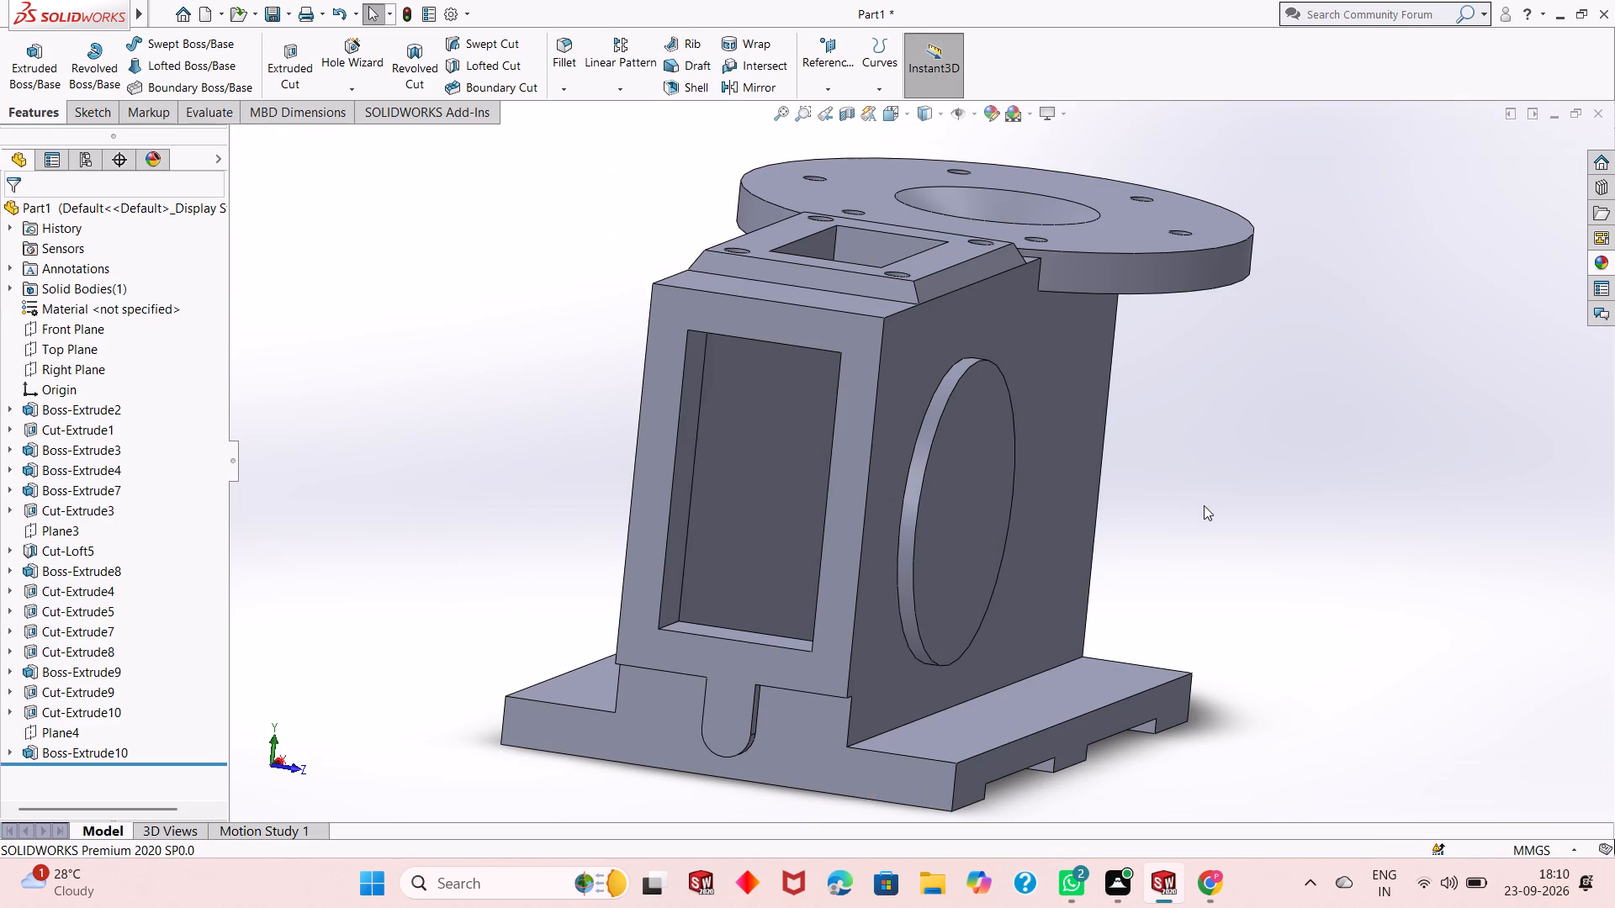
Create a reference plane offset 39 mm from the Front Plane, flipped to the side opposite the circular boss.
middle_click_drag(1204, 505, 1245, 467)
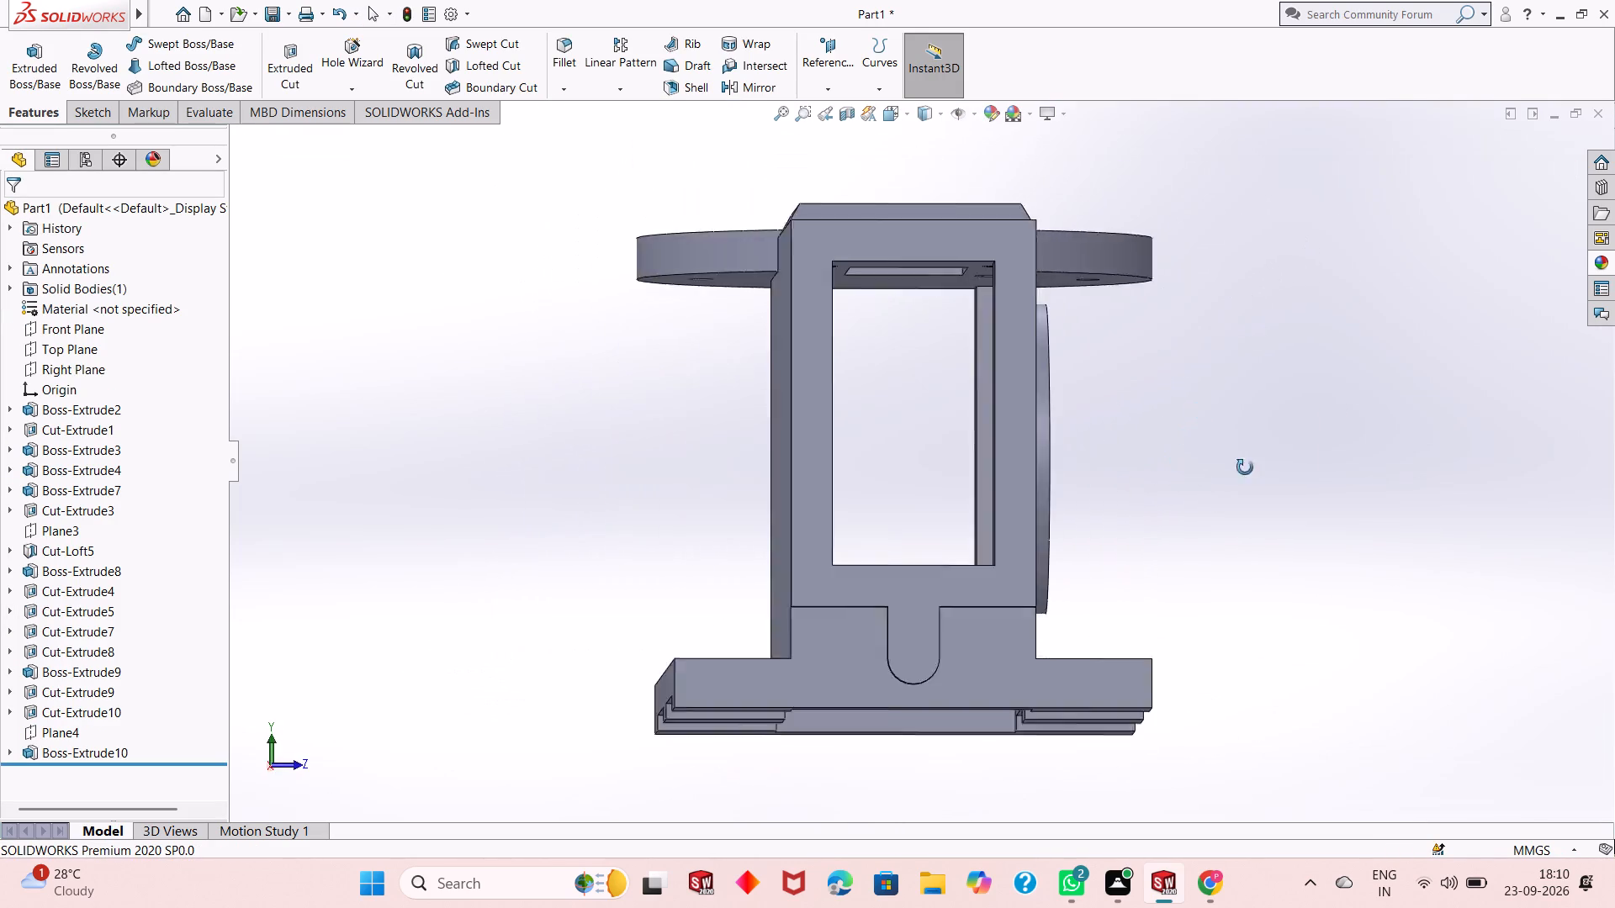
middle_click_drag(1245, 467, 1199, 494)
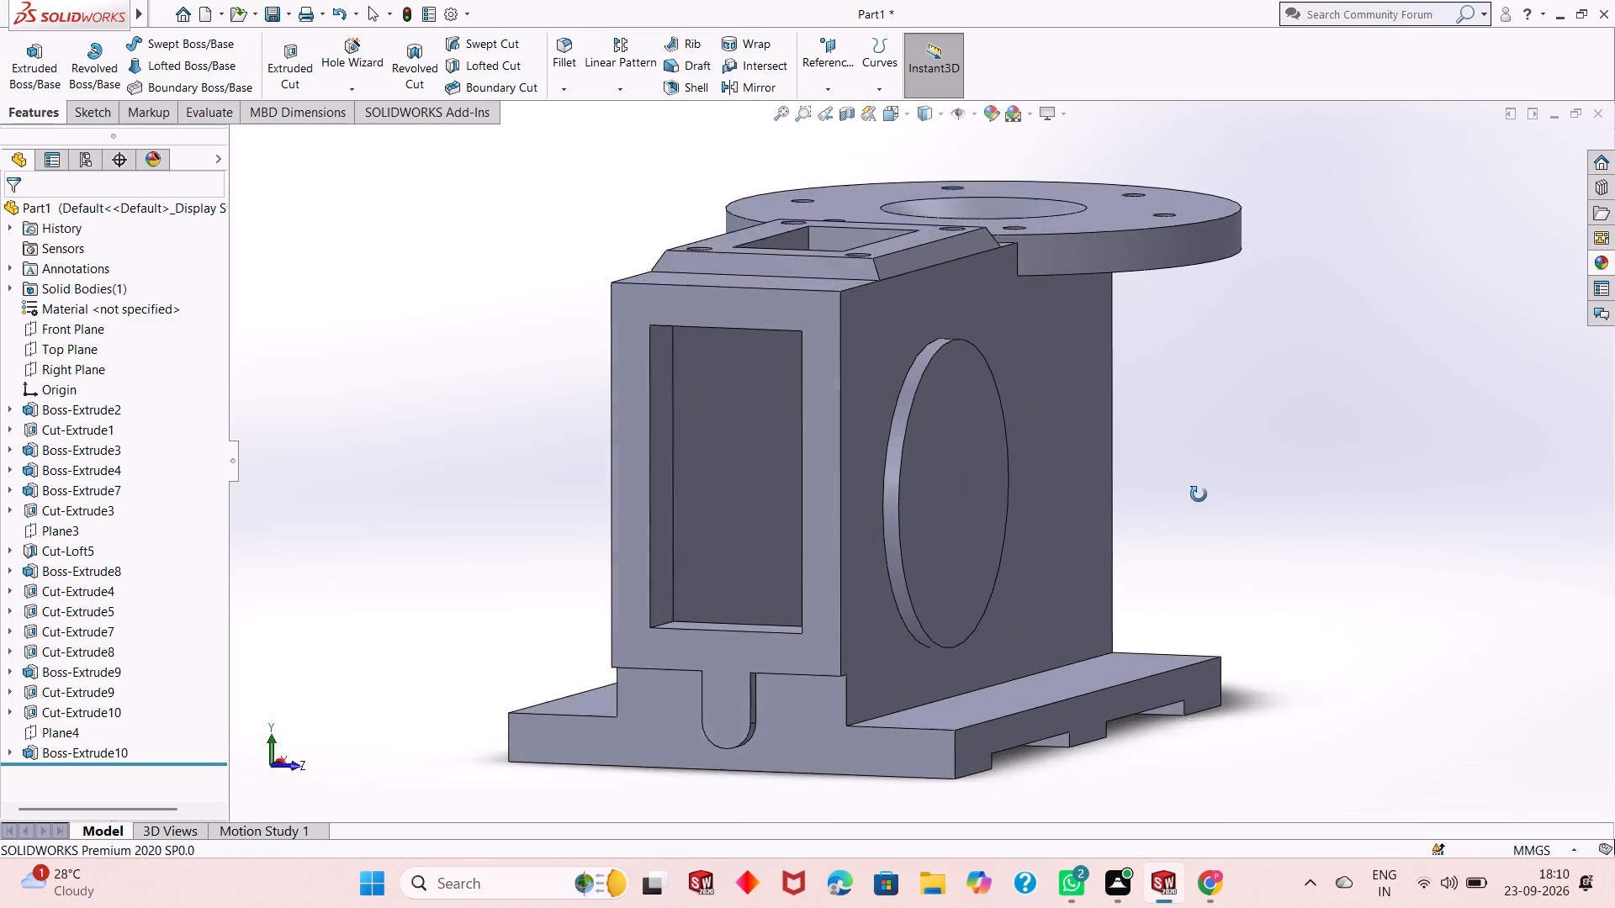
middle_click_drag(1199, 494, 1223, 515)
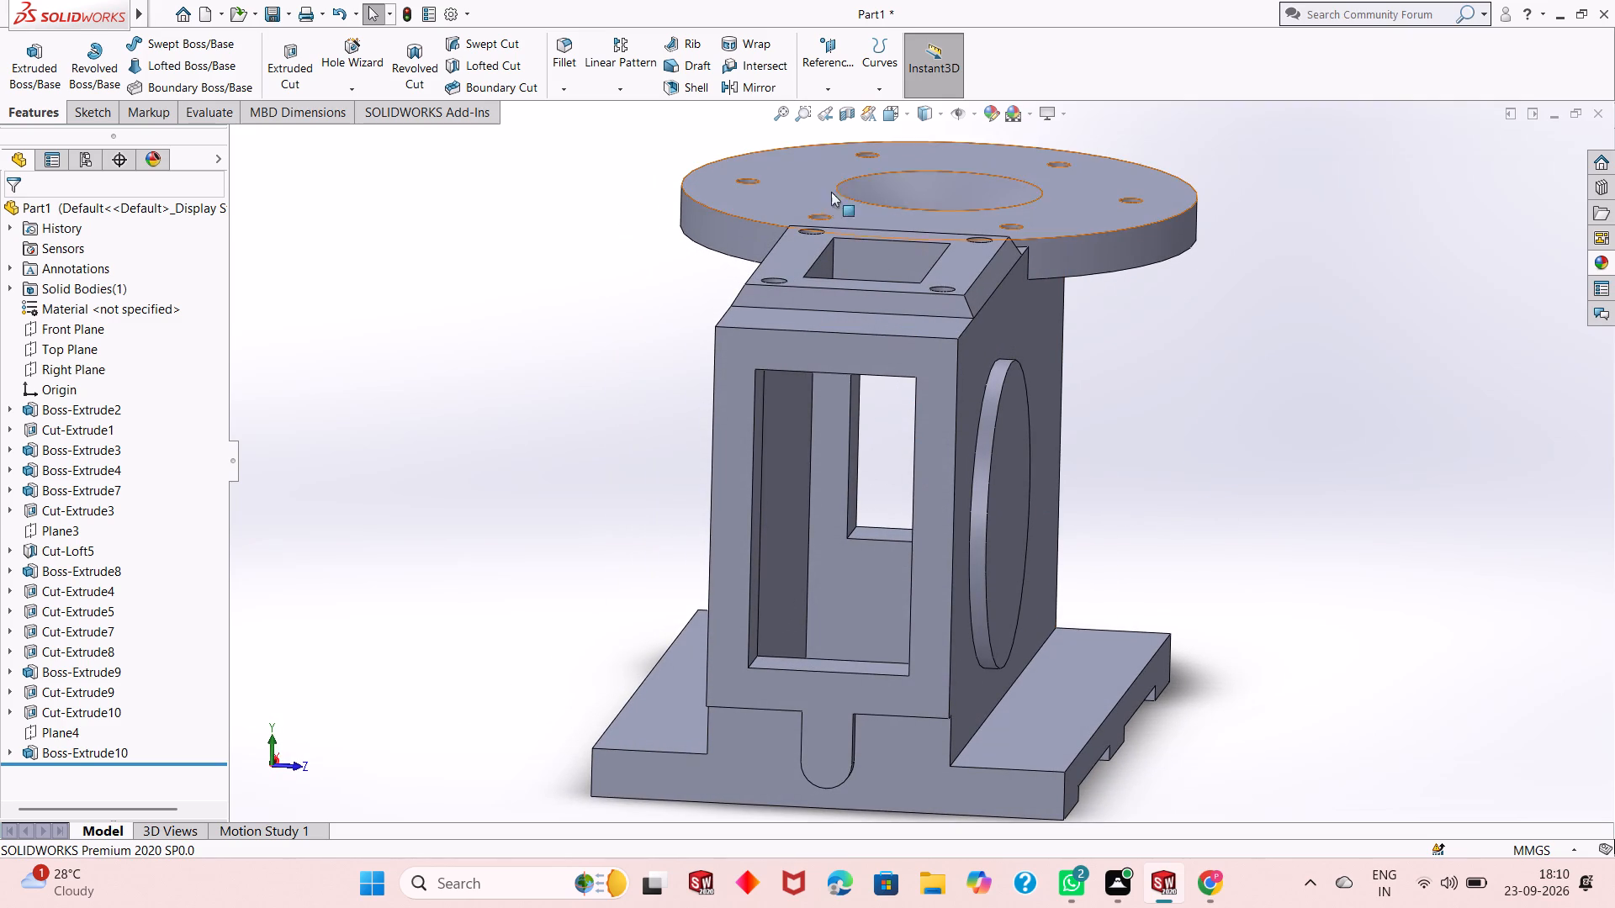
left_click(834, 76)
left_click(843, 104)
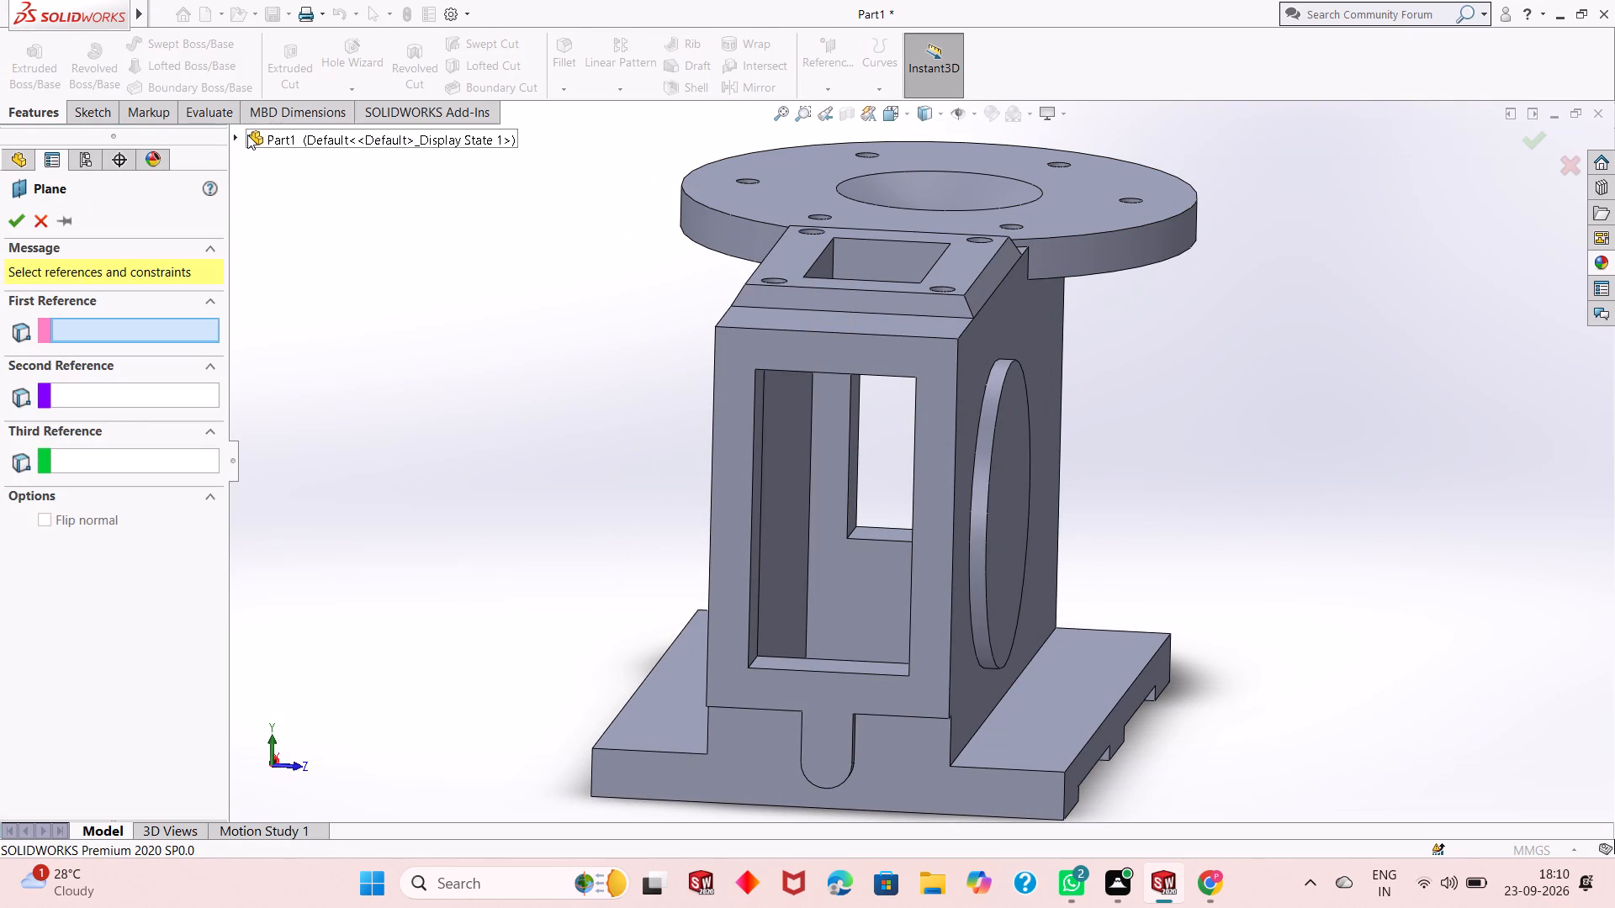
left_click(247, 135)
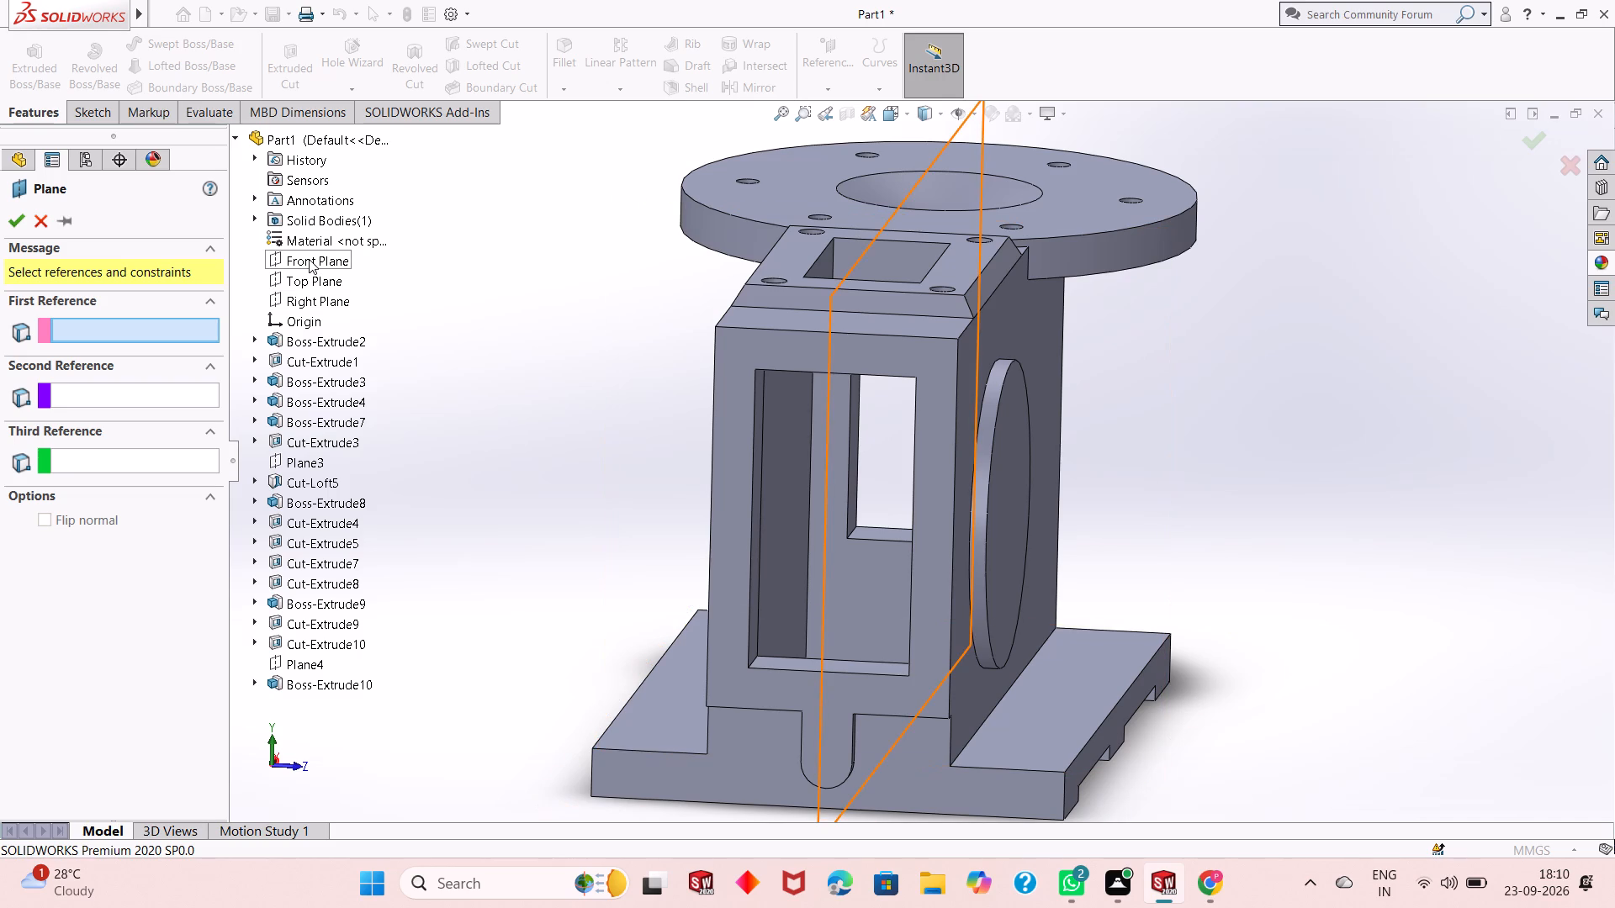
left_click(309, 259)
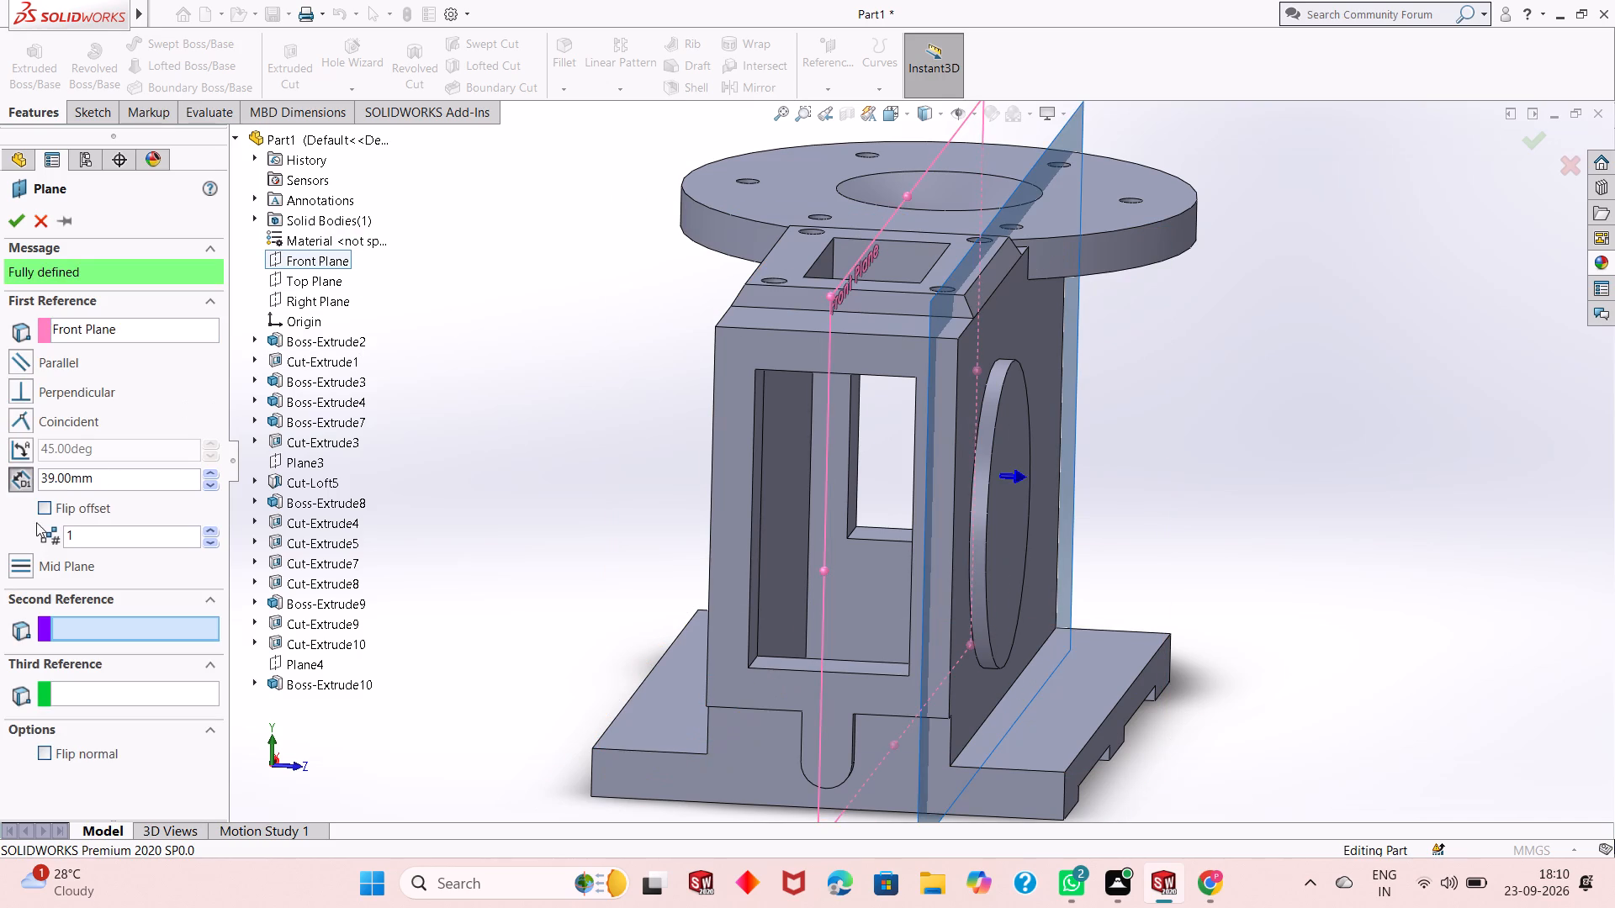
left_click(39, 507)
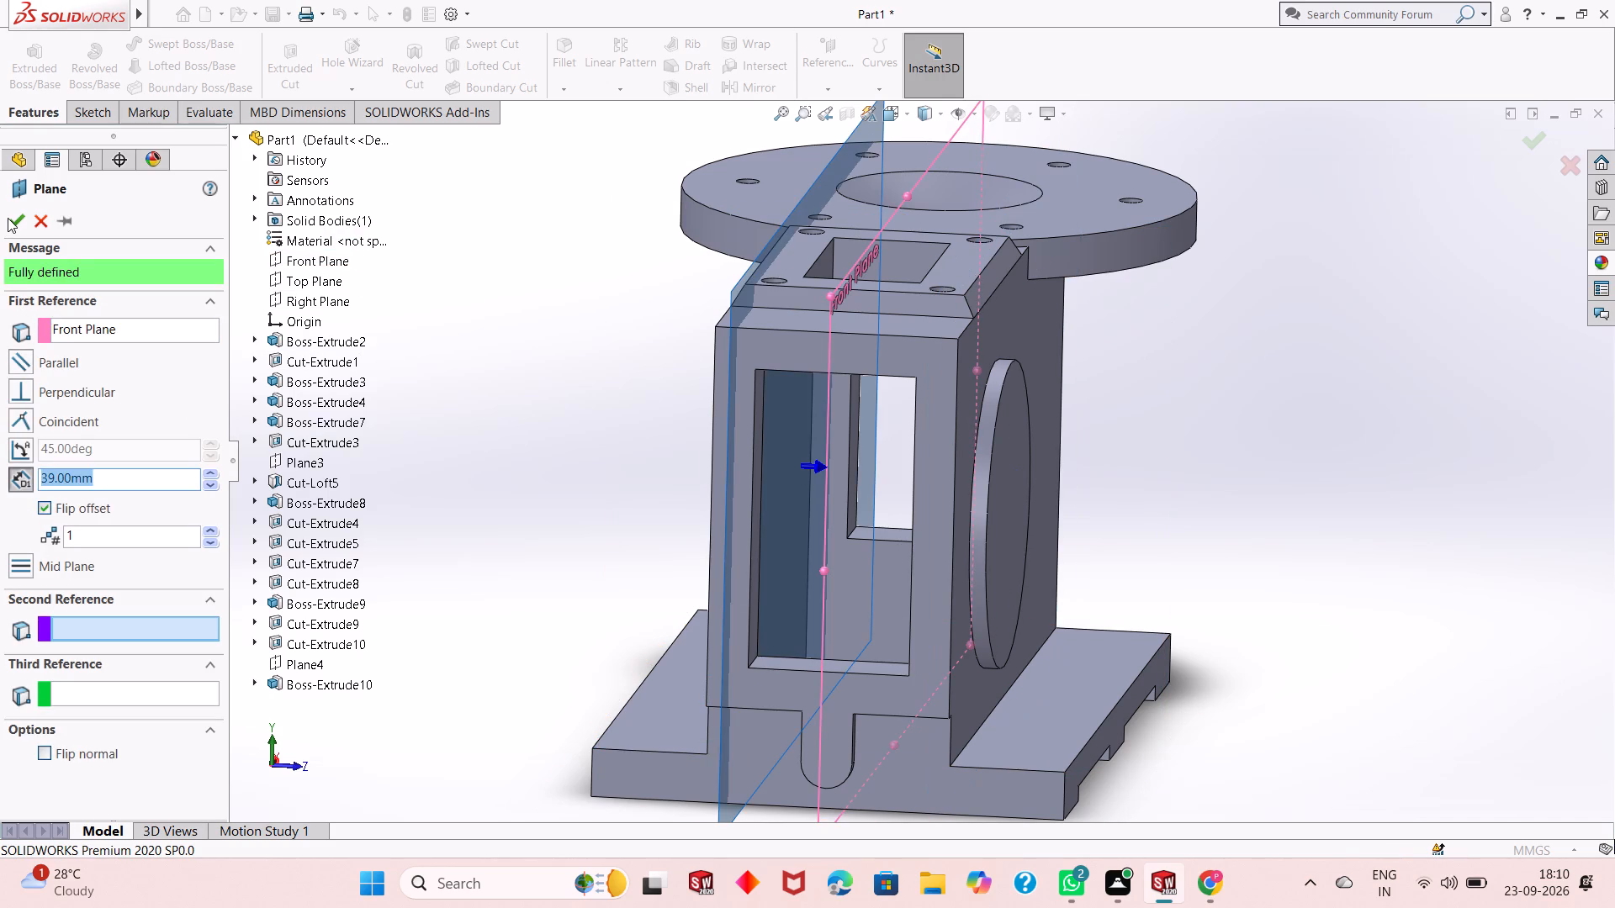
left_click(8, 218)
Start a sketch on the new offset plane and draw a circle about 113 mm in diameter on the housing's side face.
middle_click_drag(967, 546, 1144, 458)
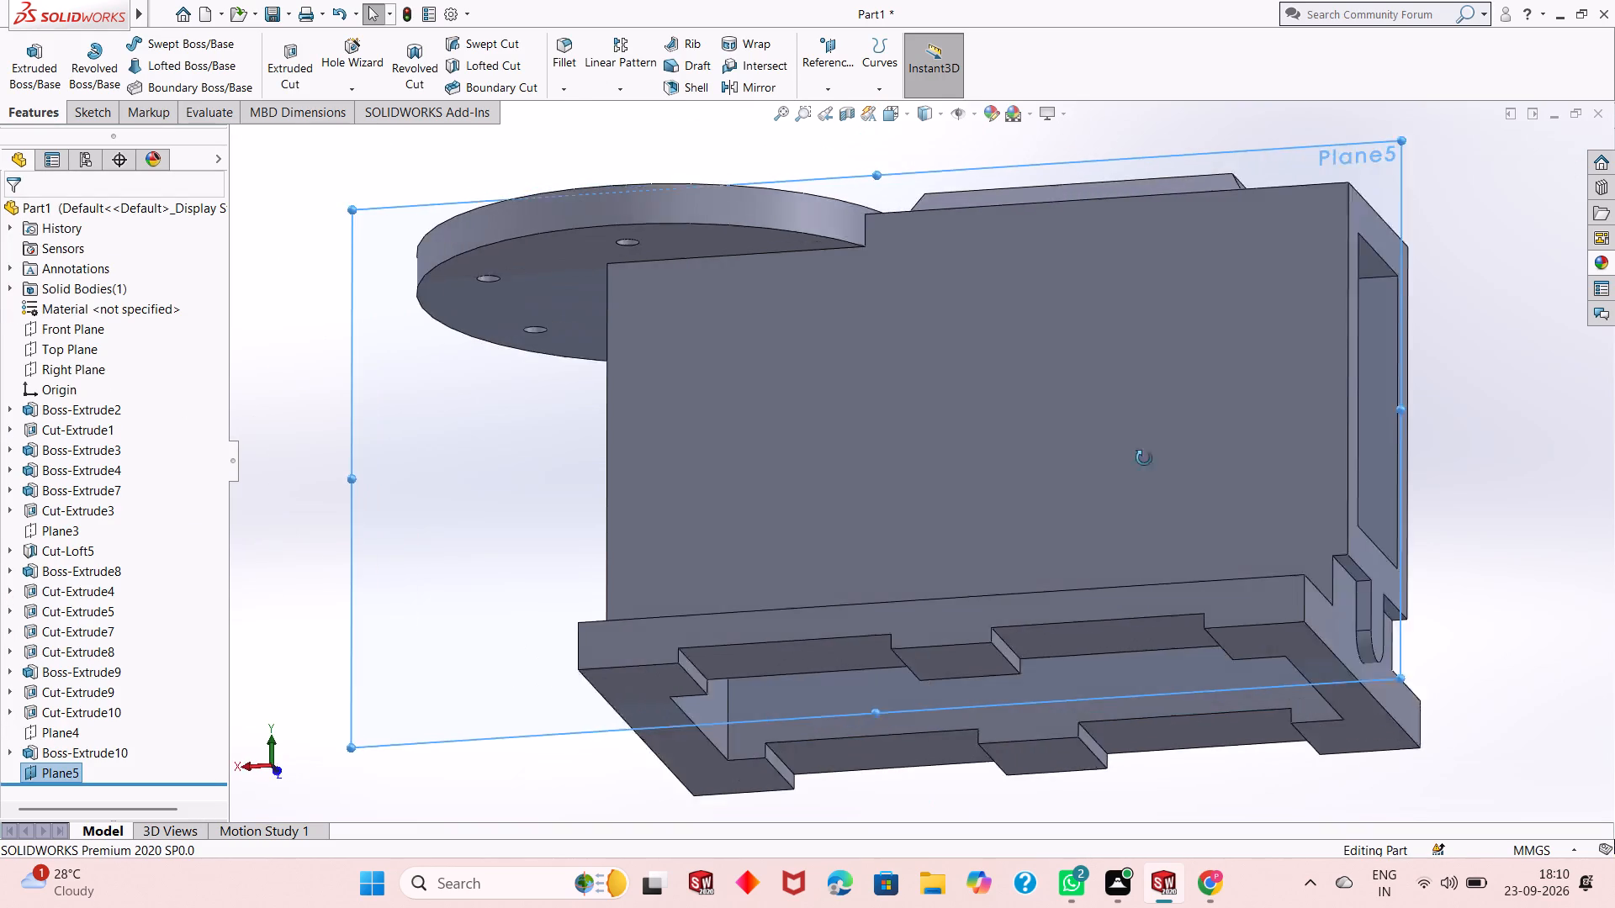
middle_click_drag(1144, 458, 1166, 527)
right_click(1427, 285)
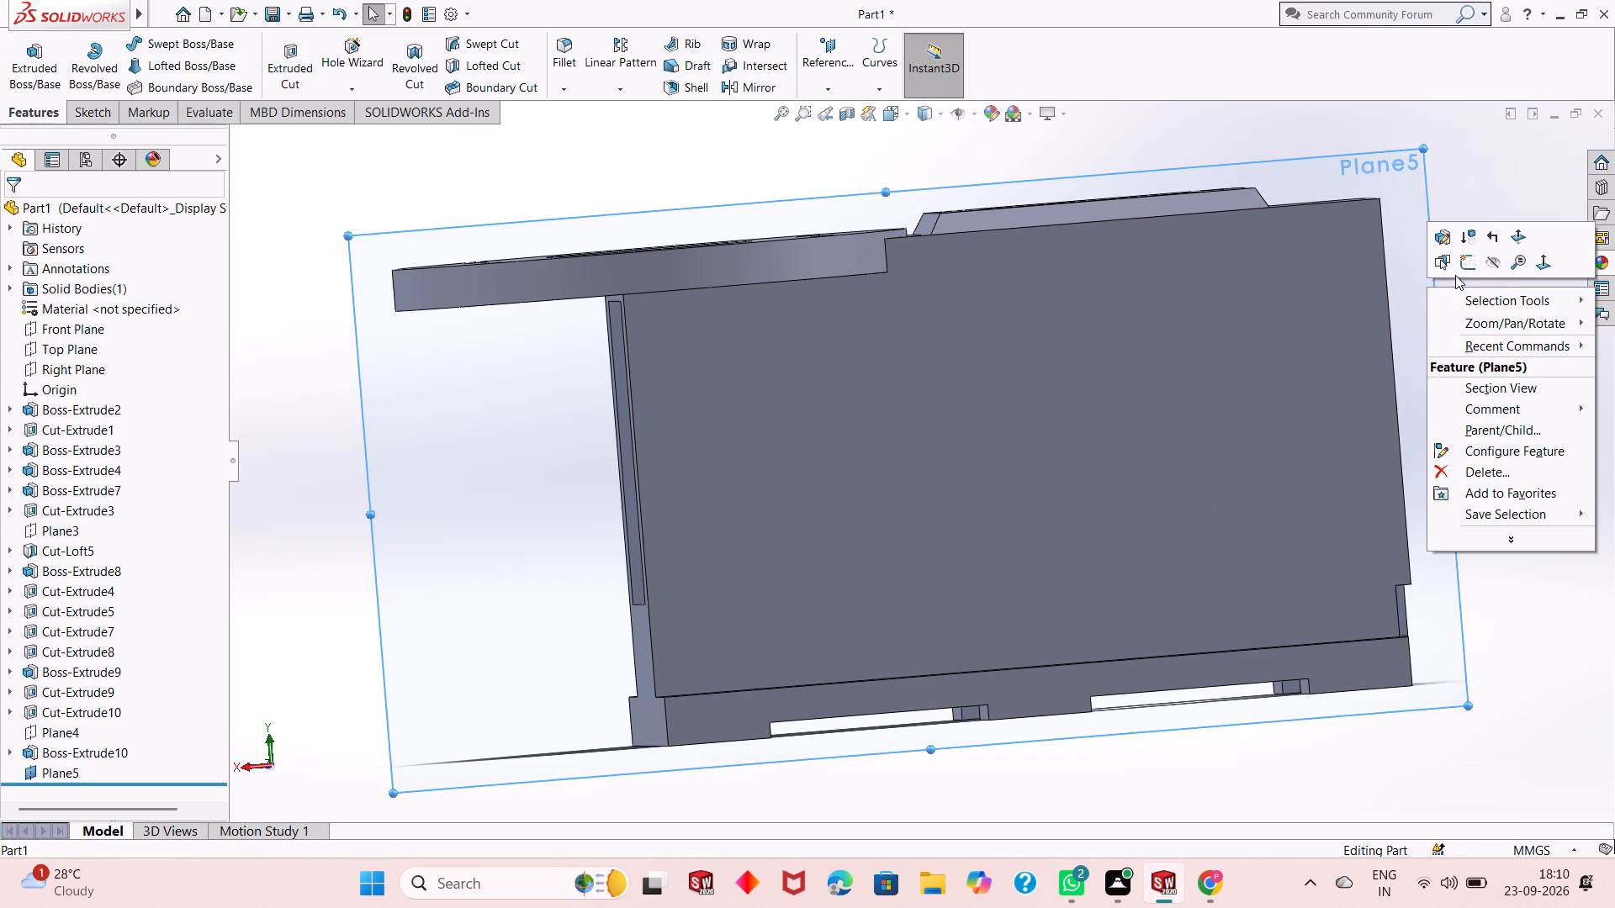
left_click(1469, 272)
key("ctrl+8")
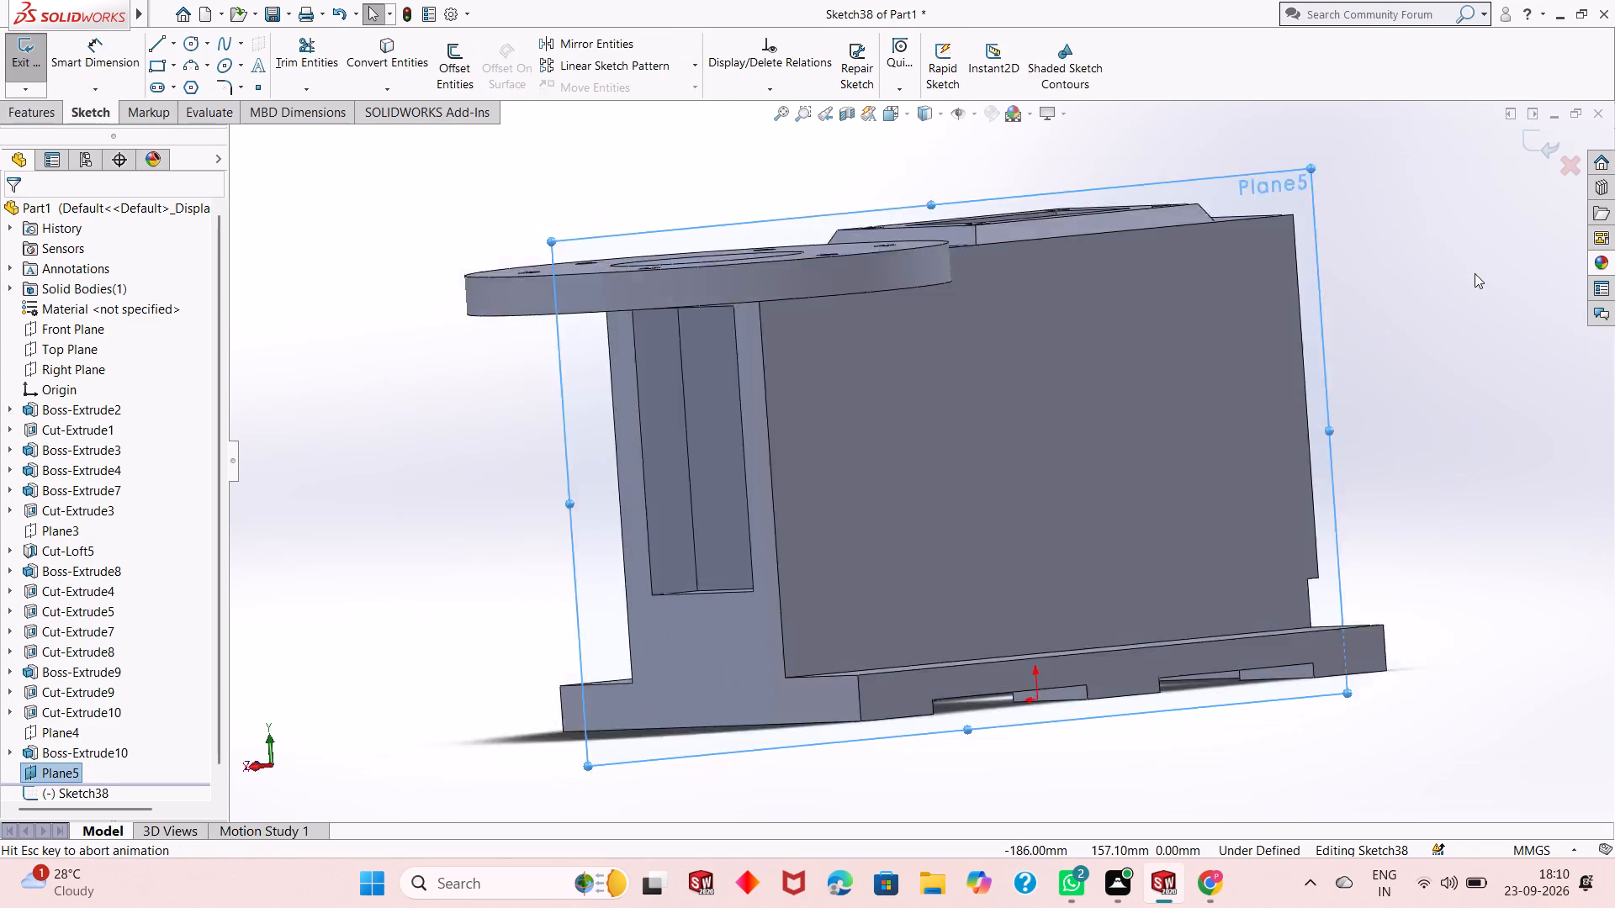
key("ctrl+8")
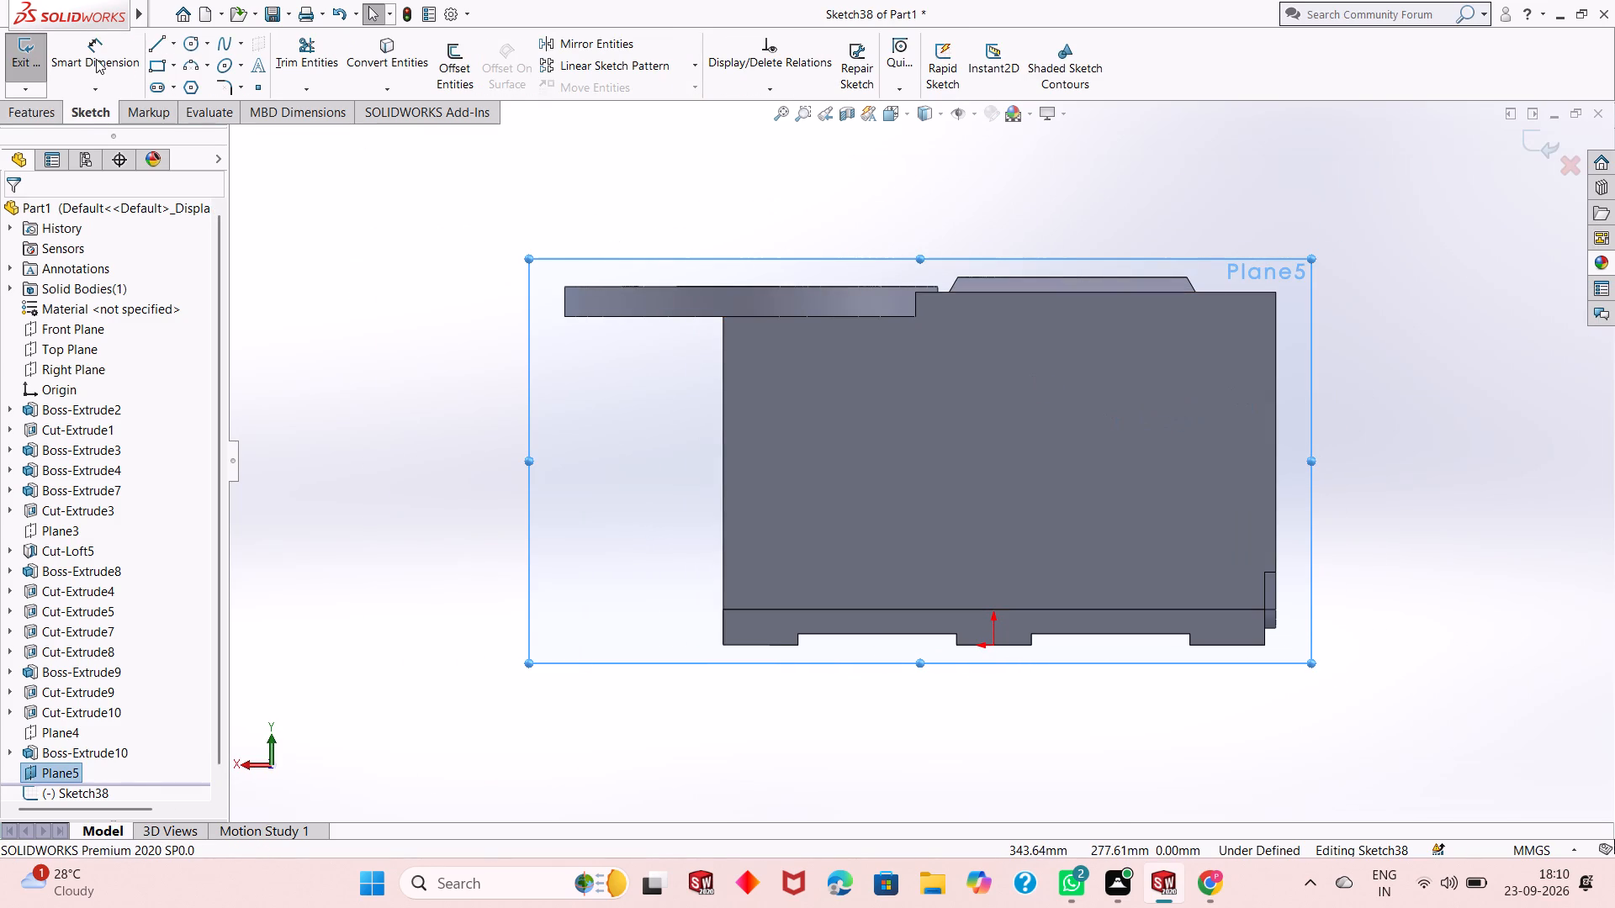
left_click(184, 44)
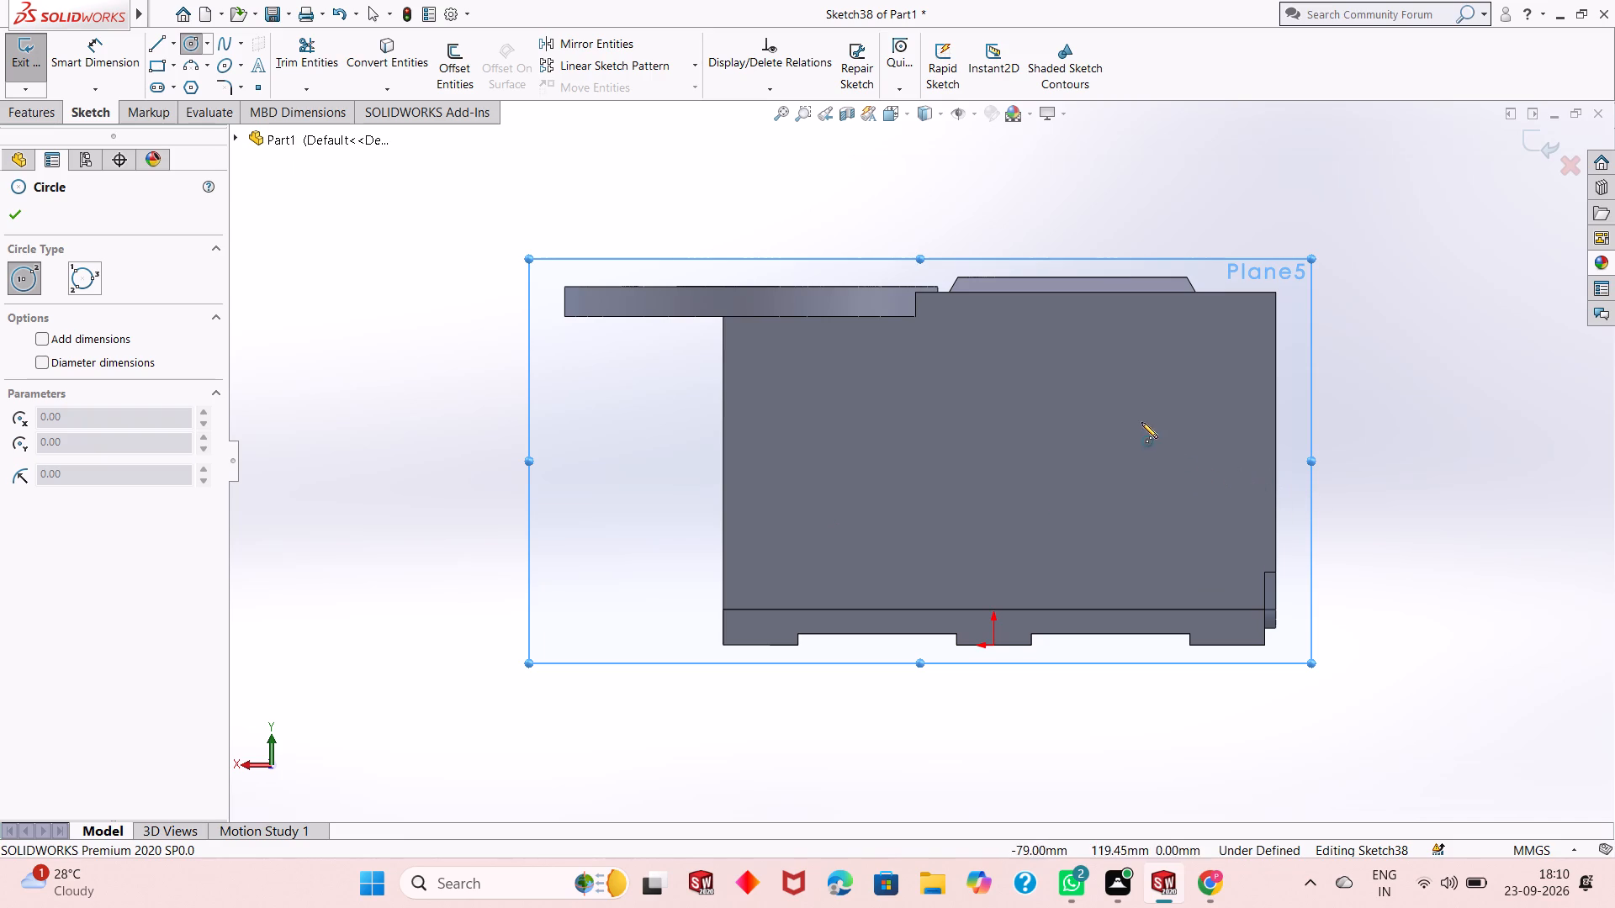
left_click(1096, 430)
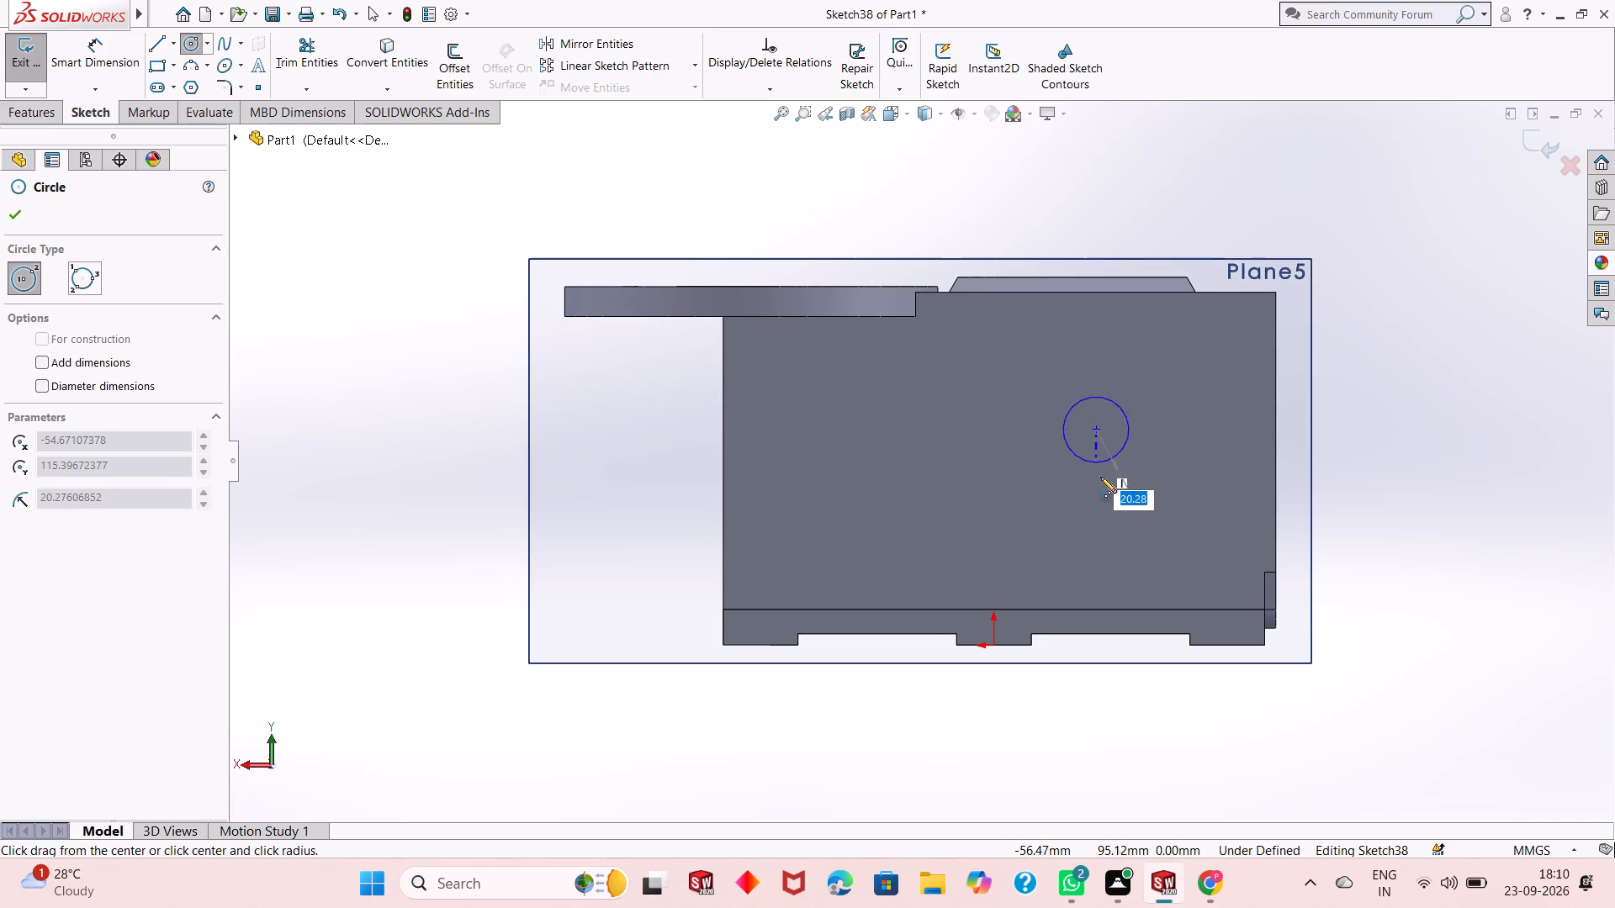
left_click(1104, 535)
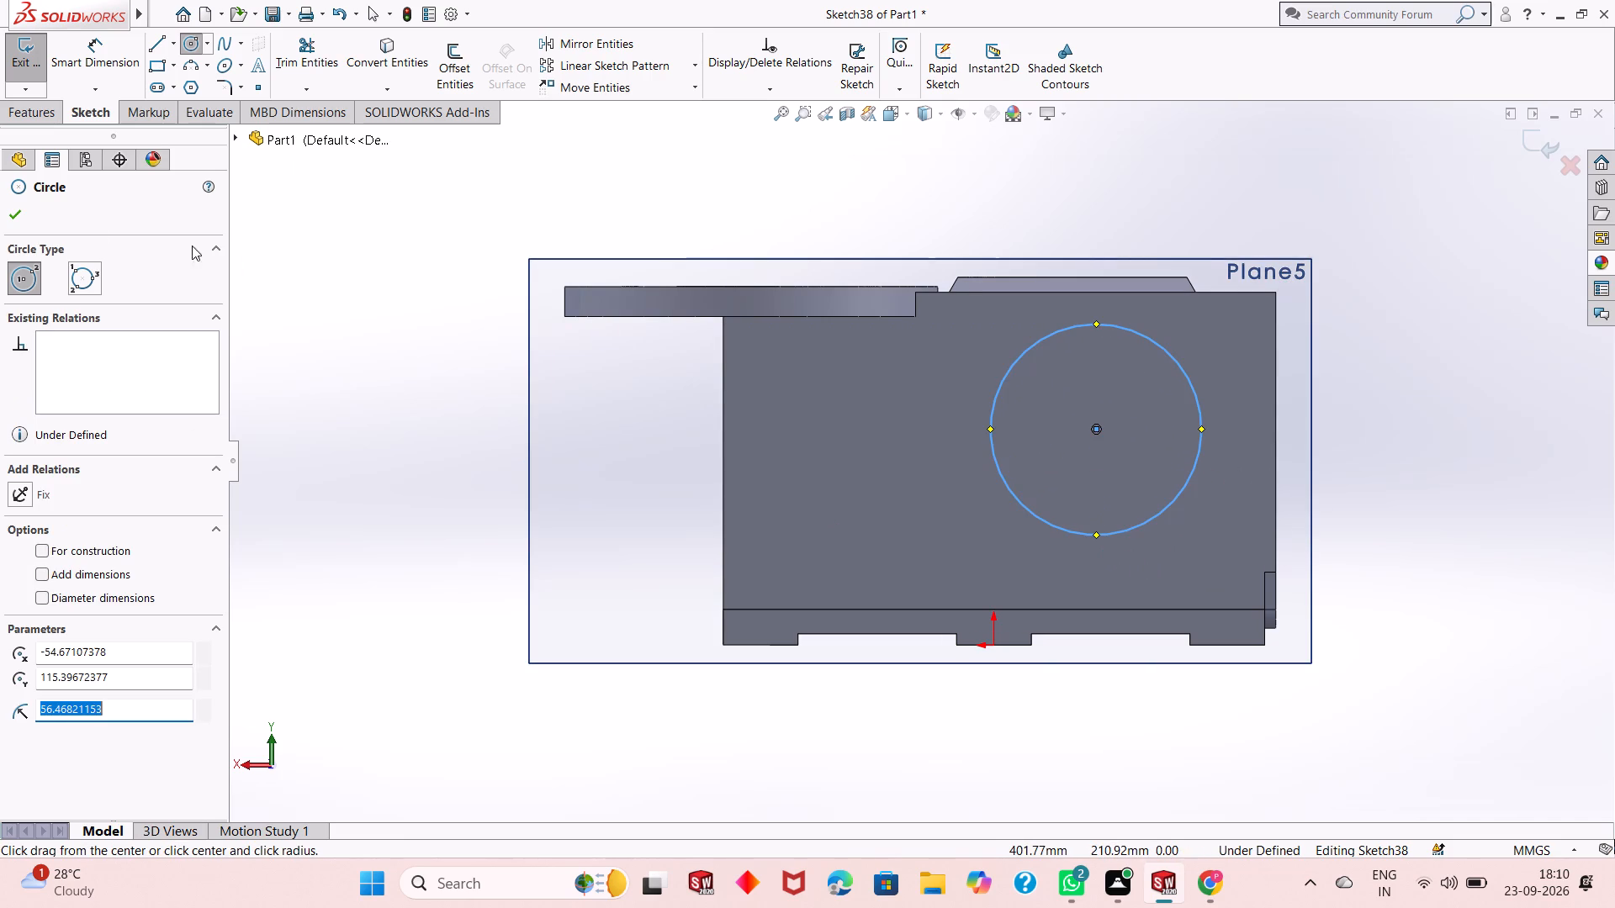
left_click(24, 213)
Dimension the sketched circle's diameter as 120 mm.
left_click(92, 65)
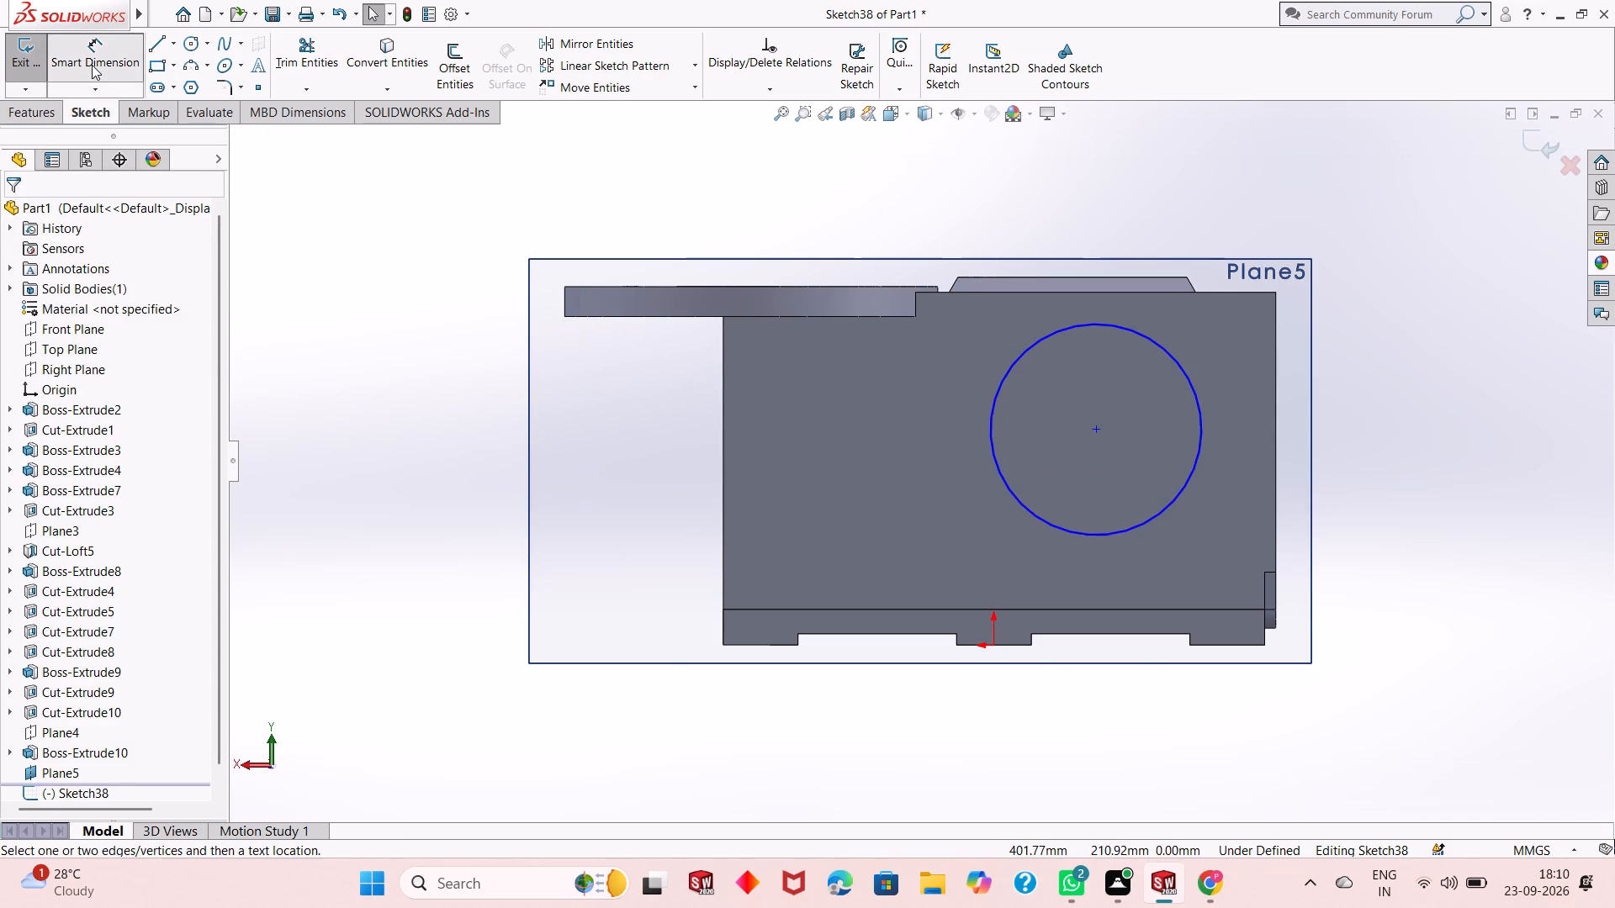
left_click(1162, 512)
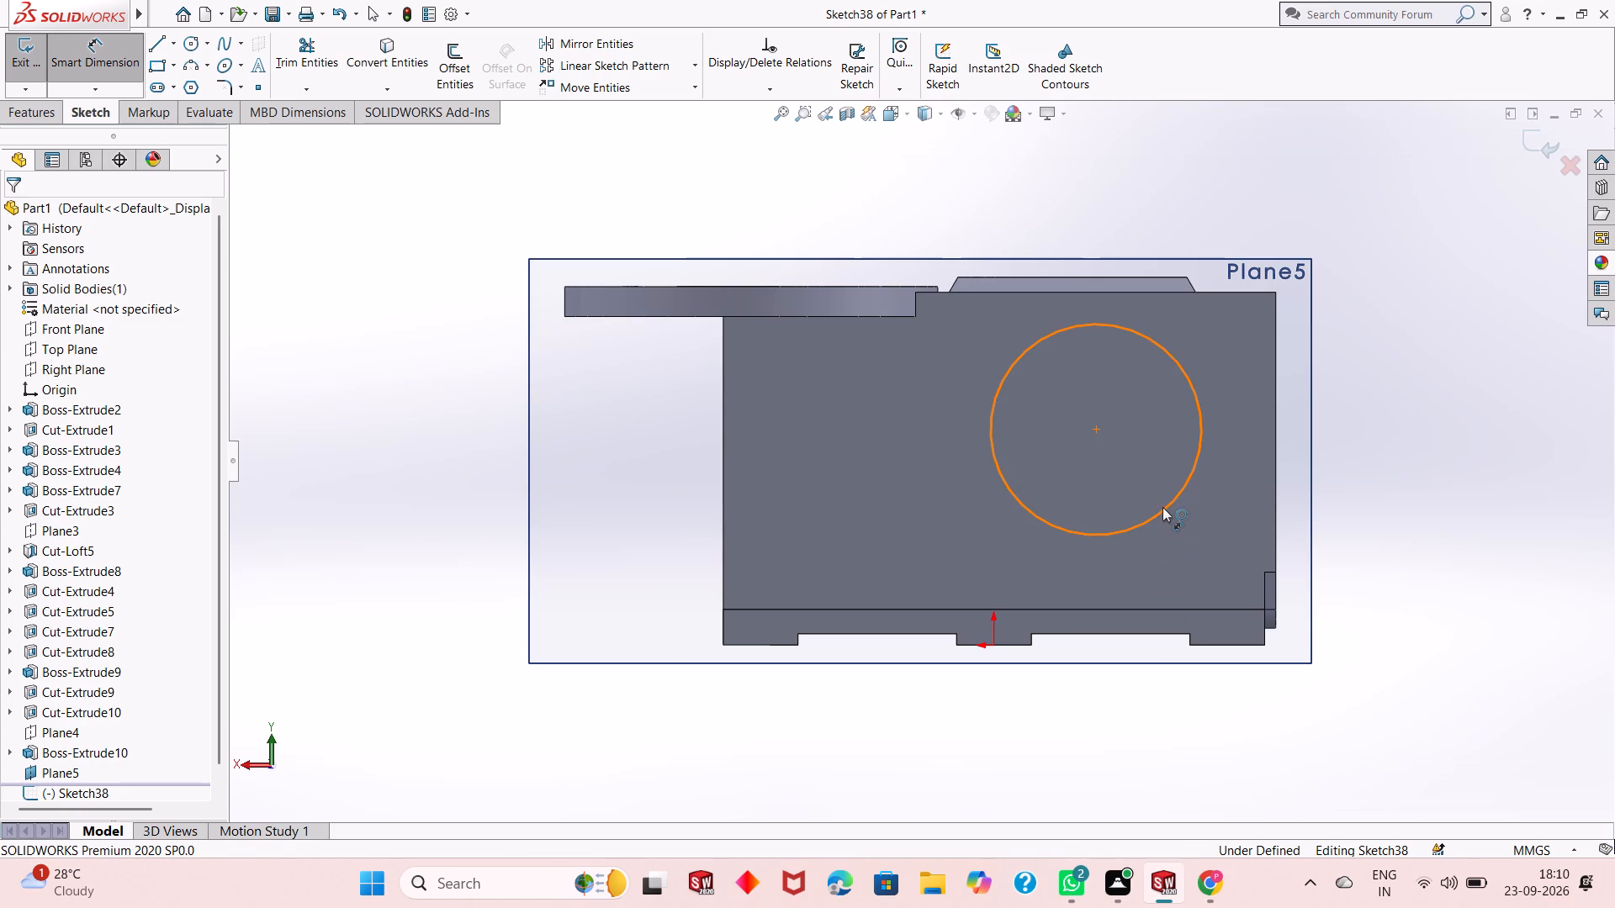
left_click(1416, 667)
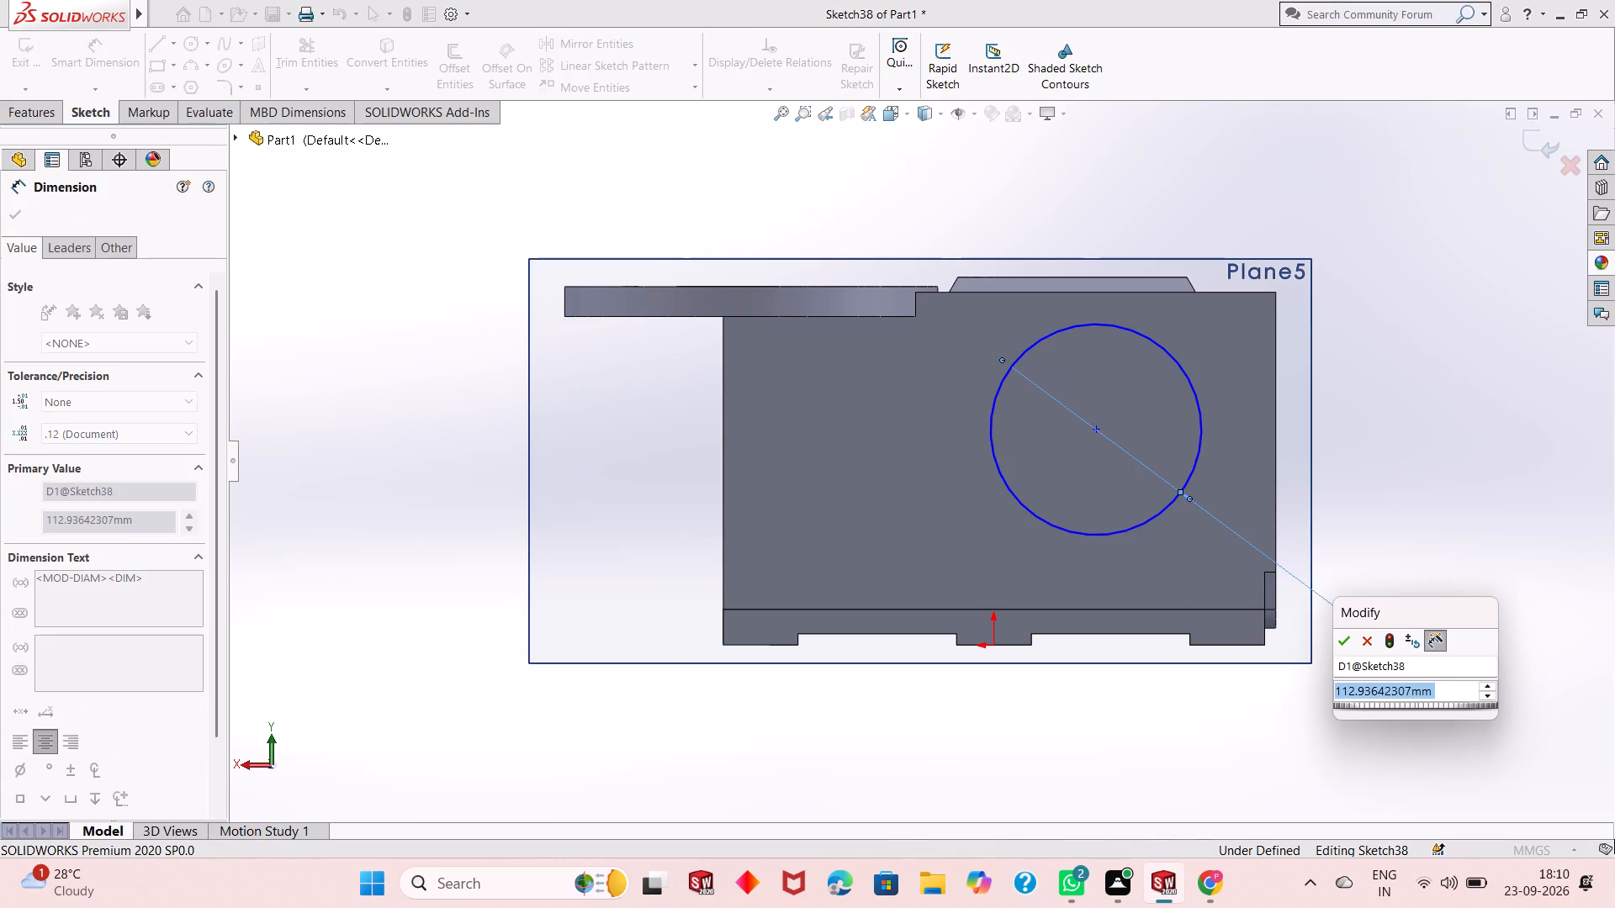
type("120")
key("Return")
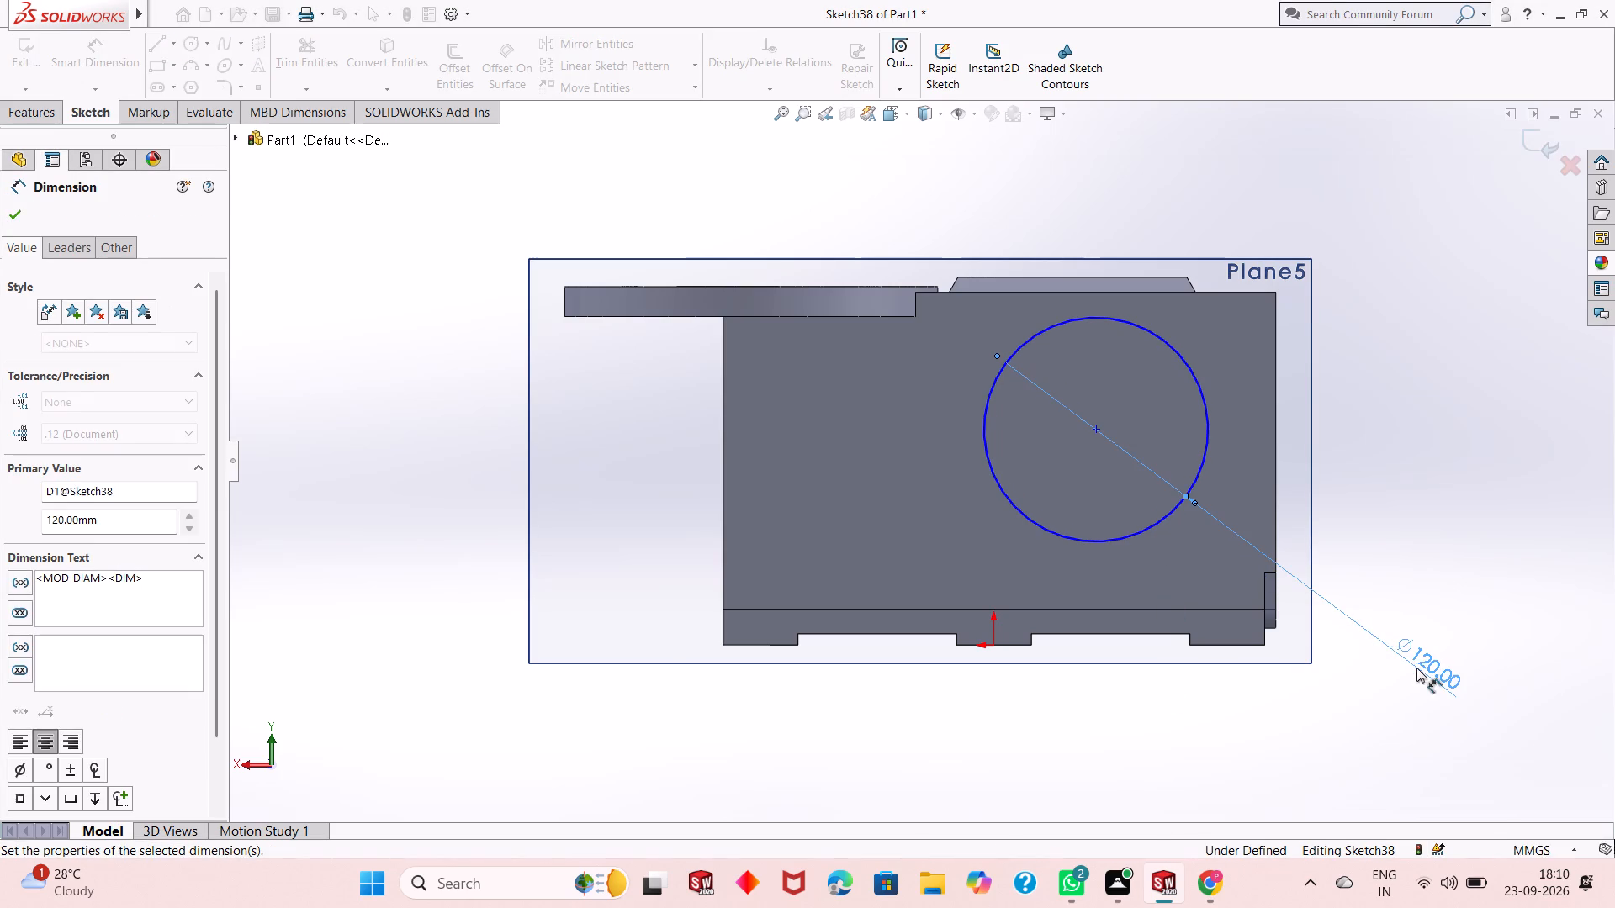
Dimension the horizontal distance from the circle's centre to the nearer bottom corner of the base as 100 mm.
left_click(1093, 434)
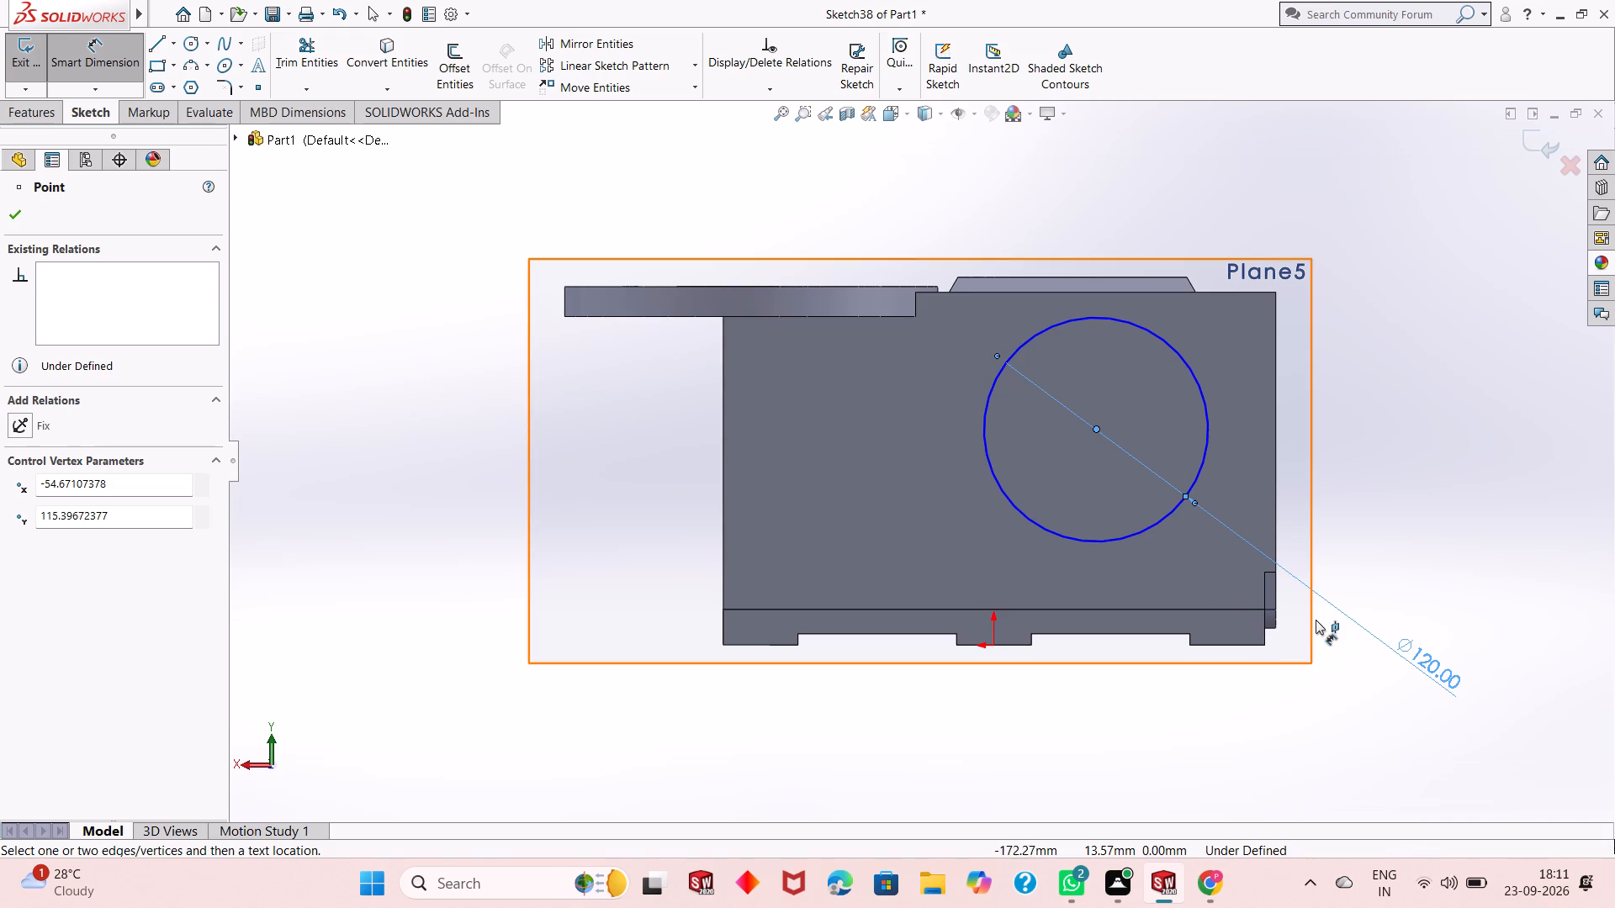
left_click(1265, 646)
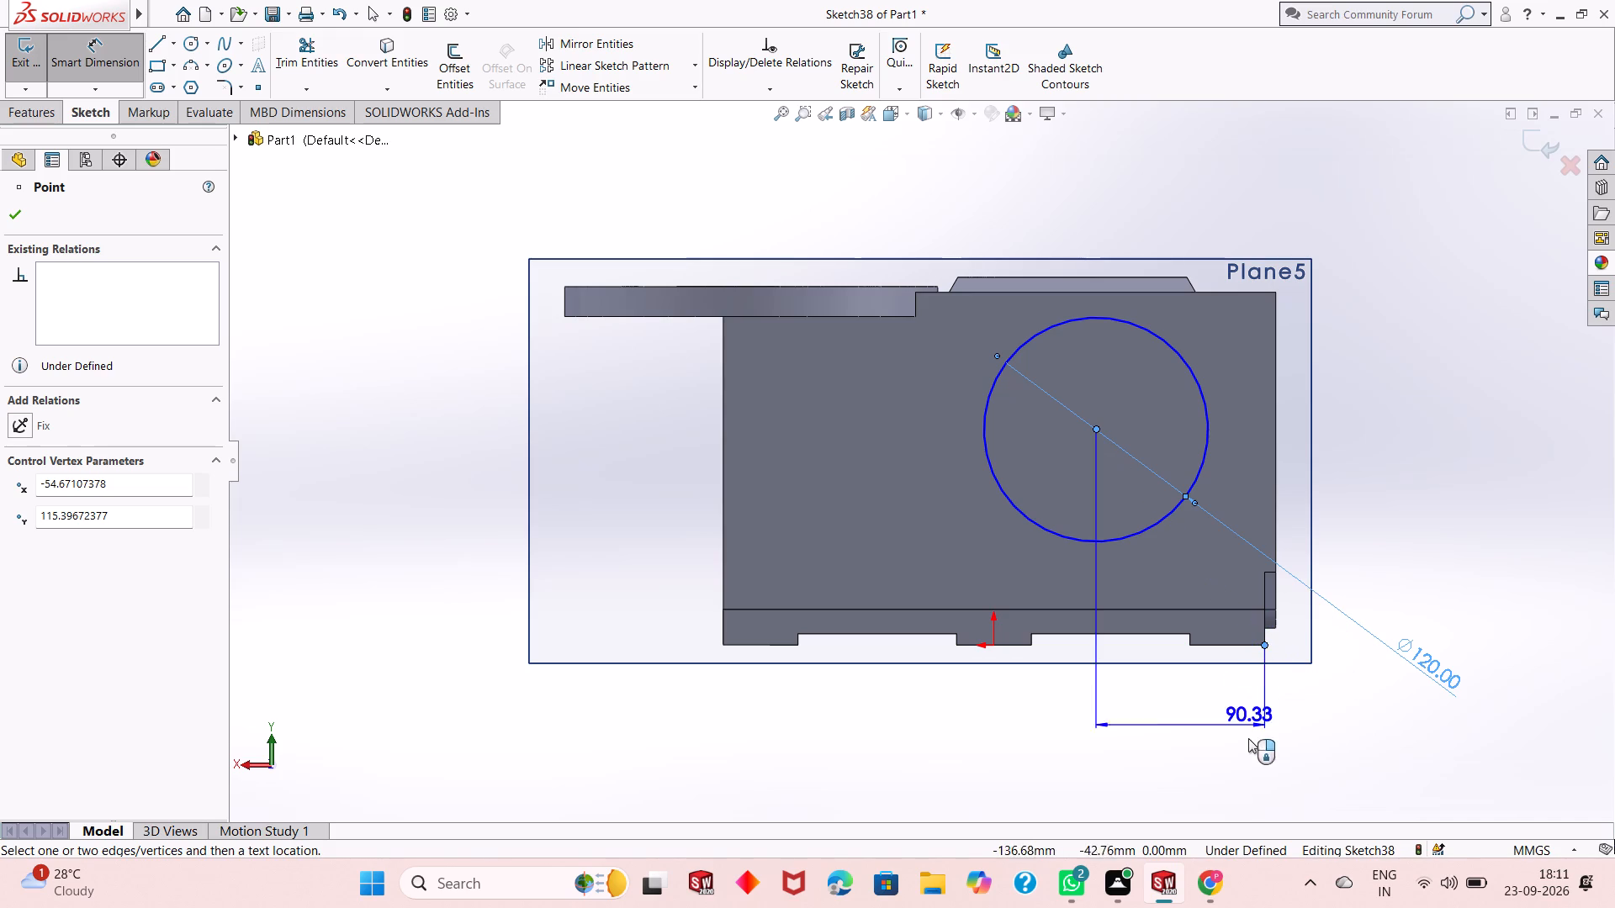
left_click(1243, 769)
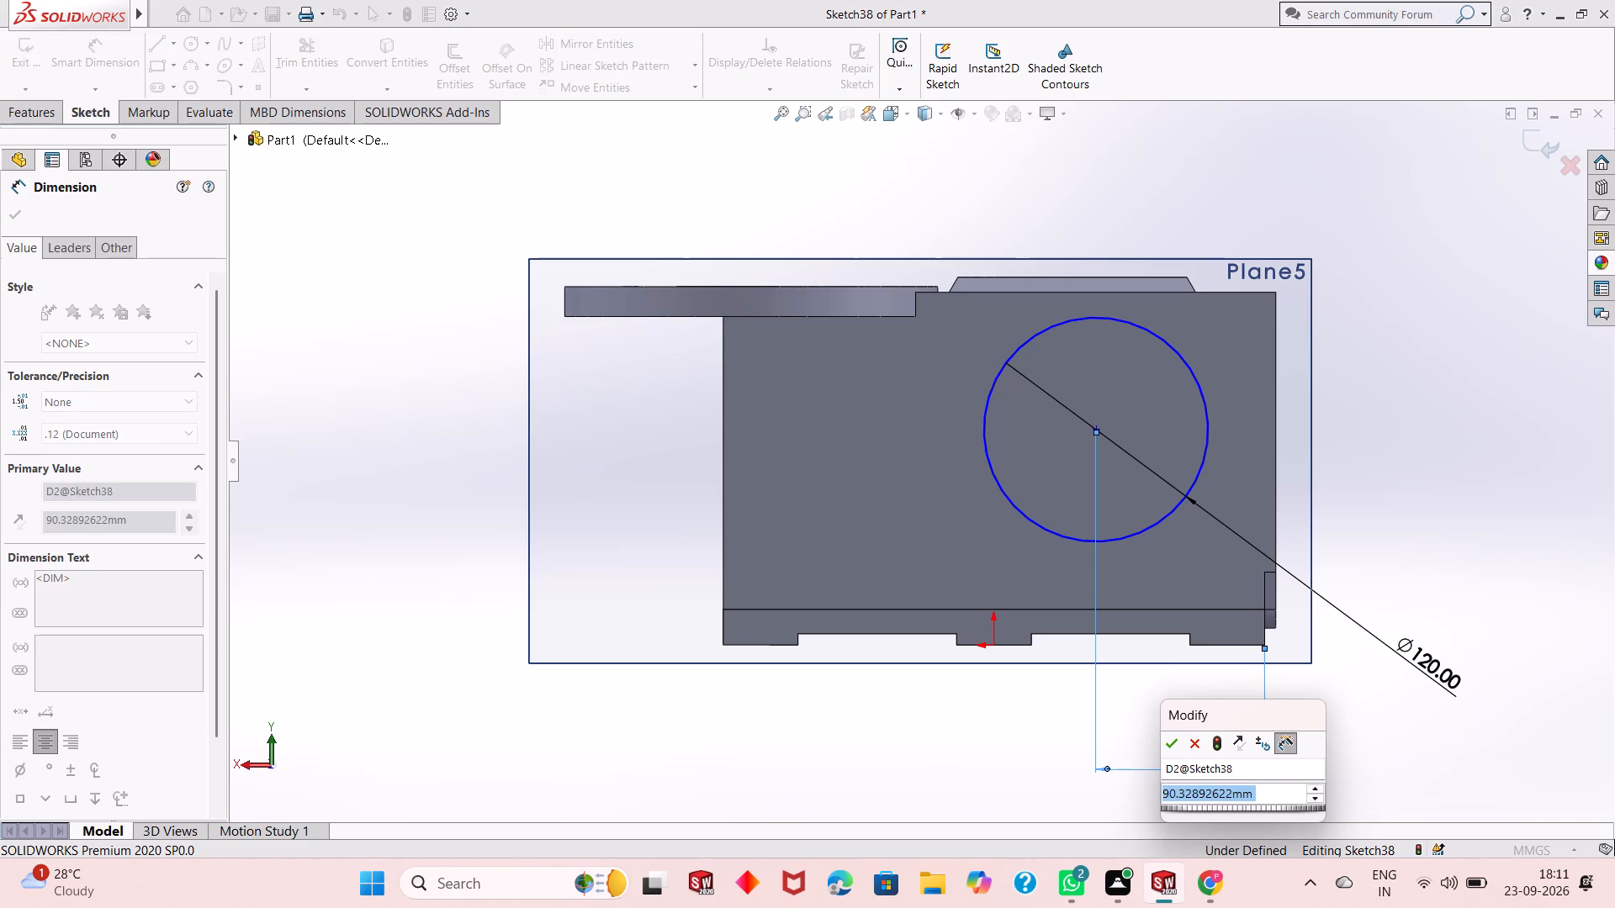
type("100")
key("Return")
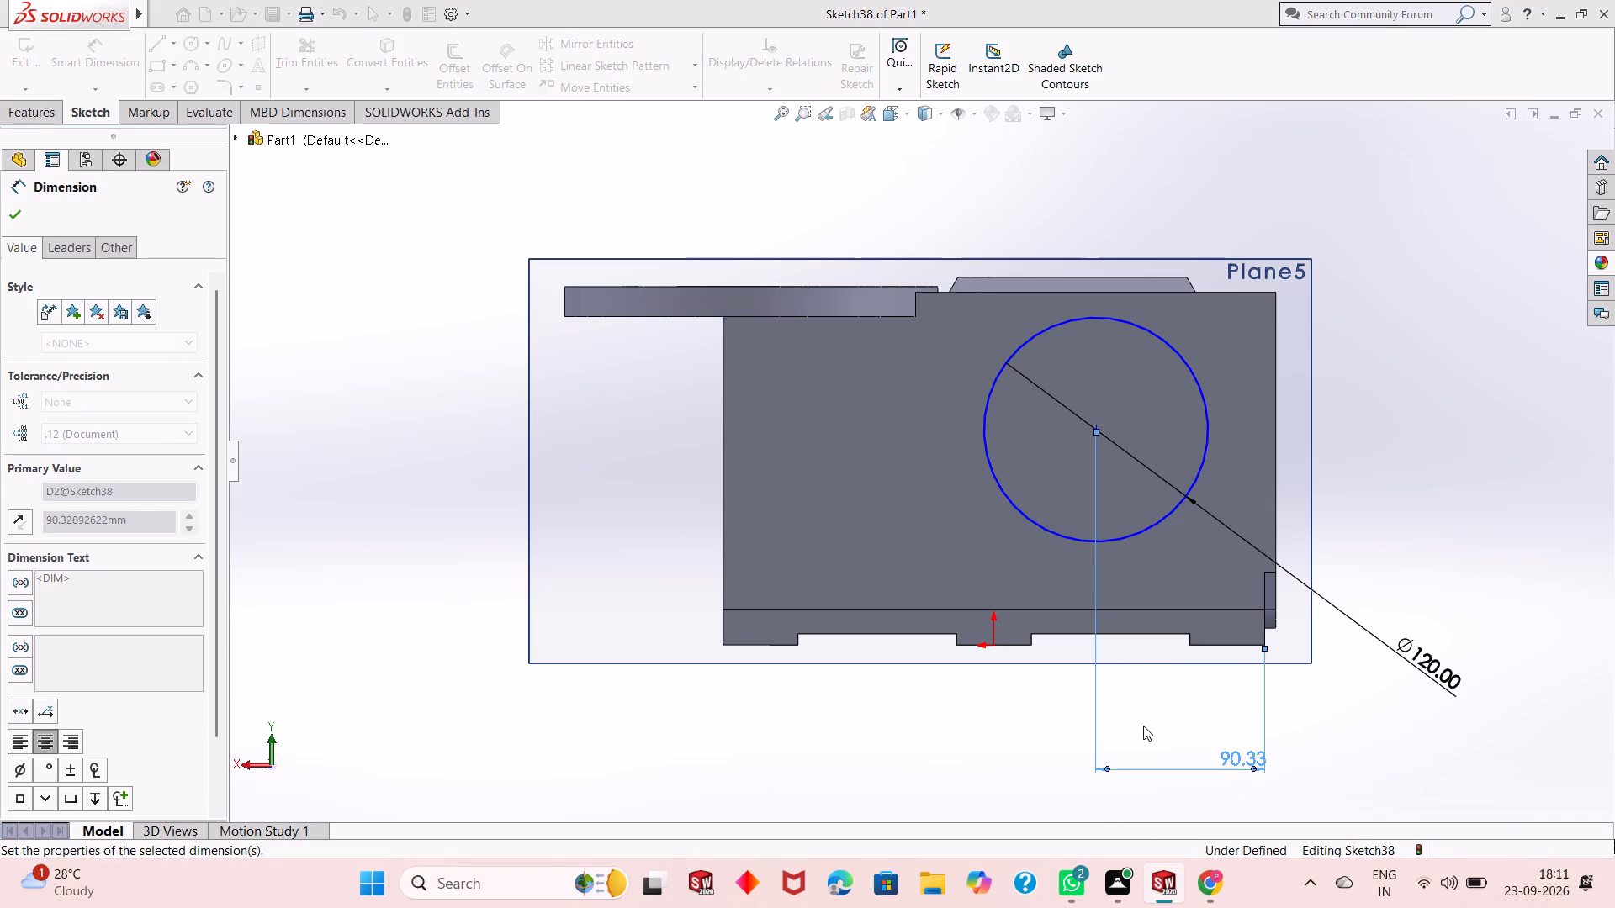
Dimension the vertical distance from the circle's centre to the origin as 100 mm and finish dimensioning.
left_click(1078, 429)
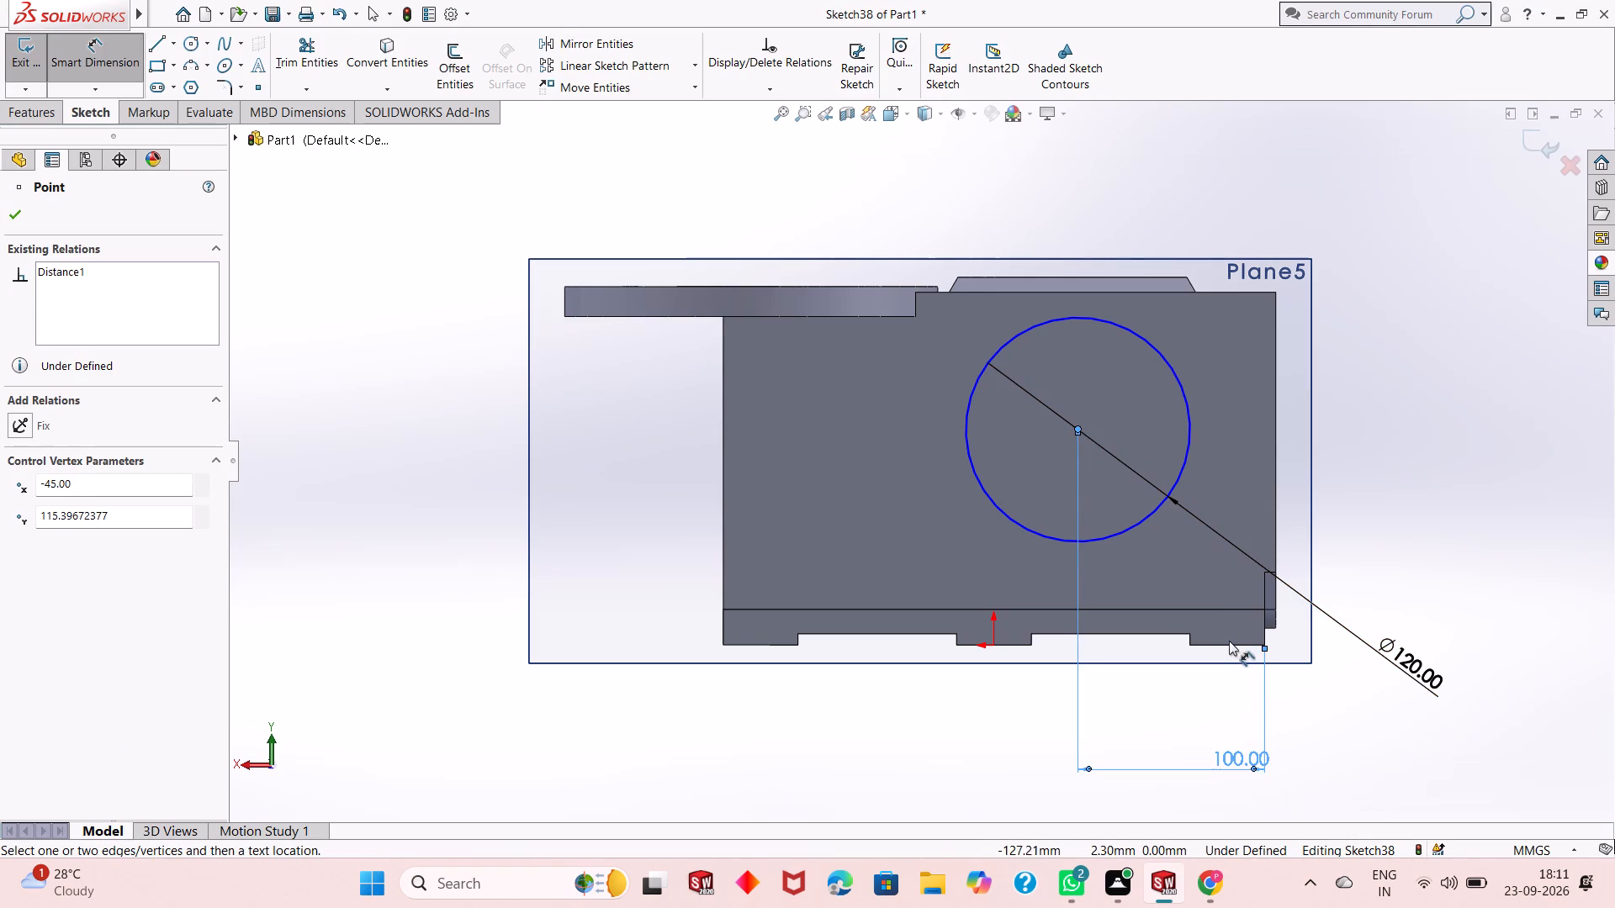
left_click(993, 647)
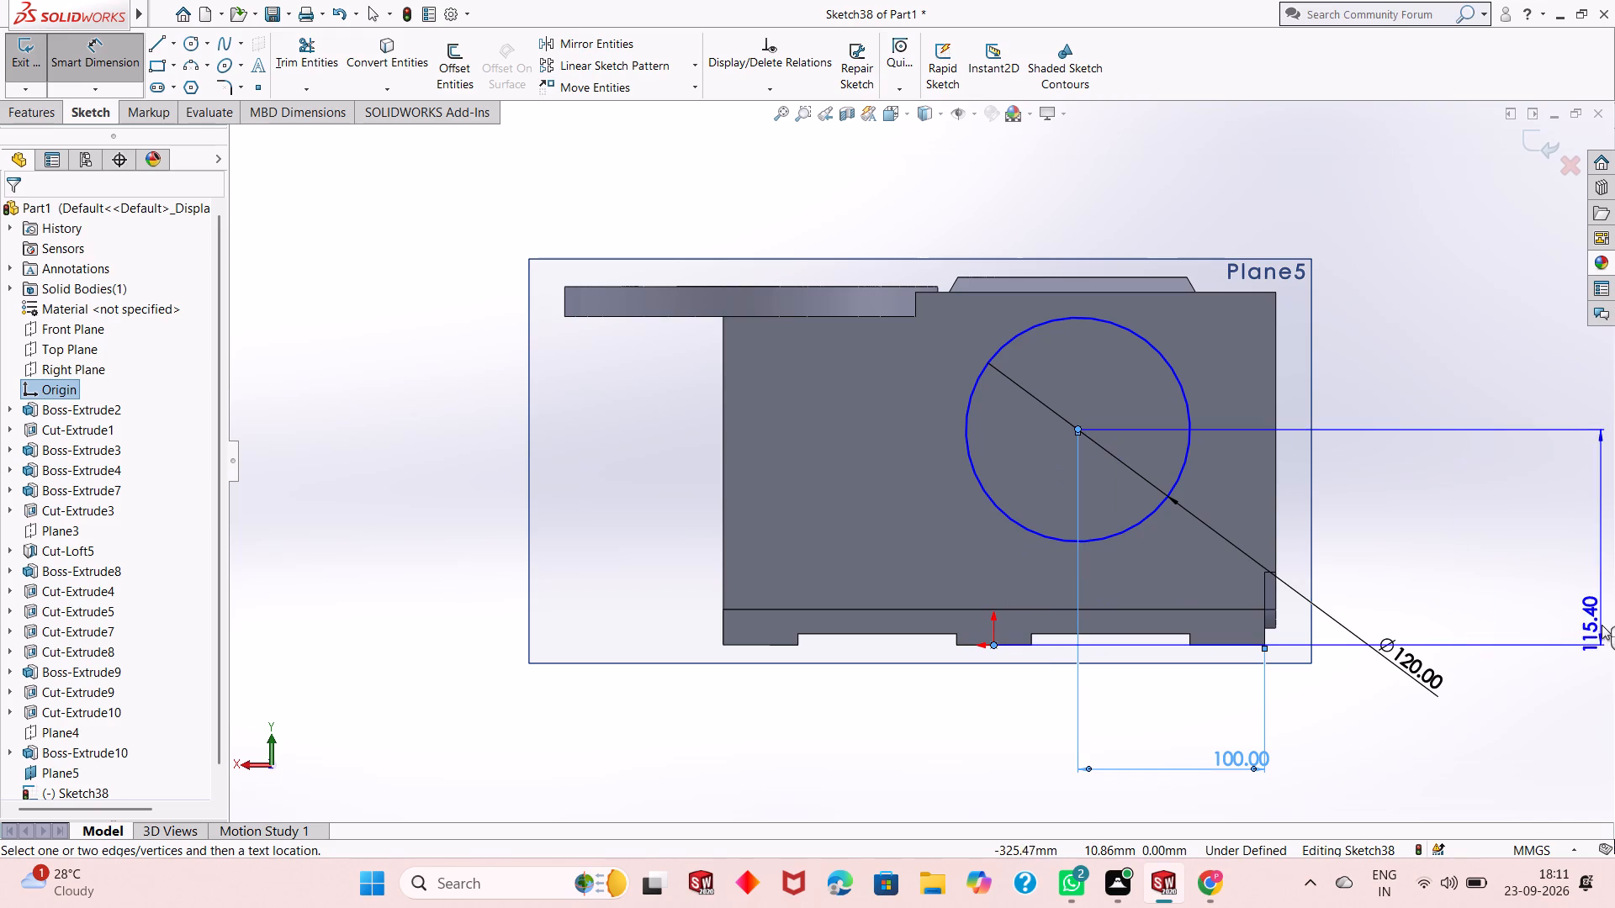
left_click(1487, 626)
type("100")
key("Return")
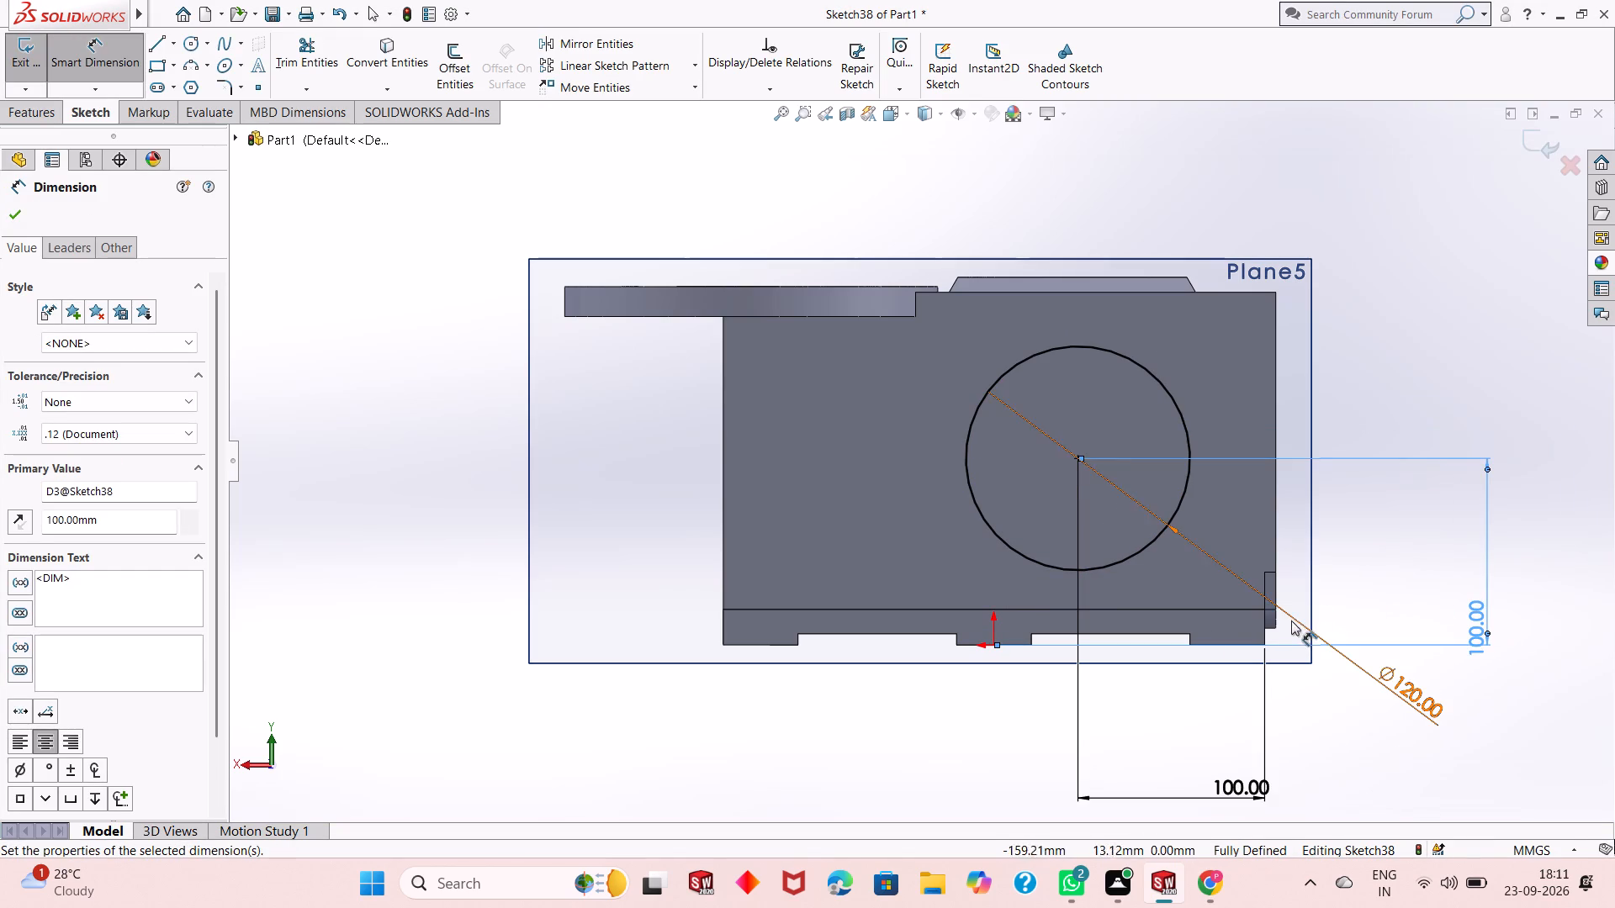
left_click(26, 219)
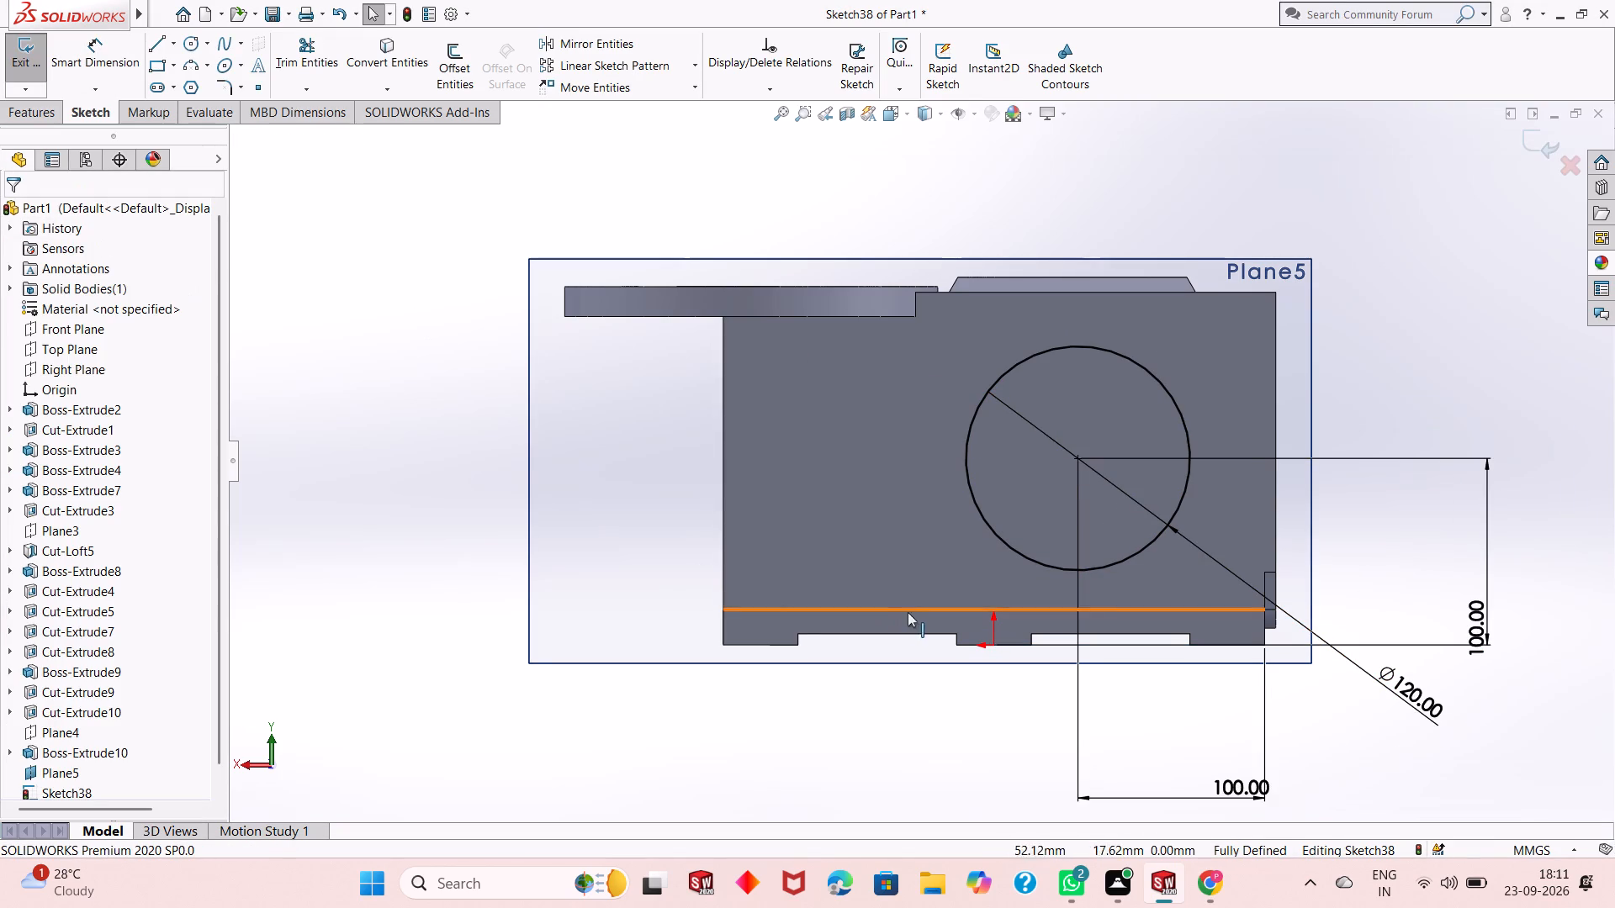
Extrude the 120 mm circle as a 15 mm blind boss, reversed to point outward from the housing, with the result merged.
middle_click_drag(1214, 620, 1051, 687)
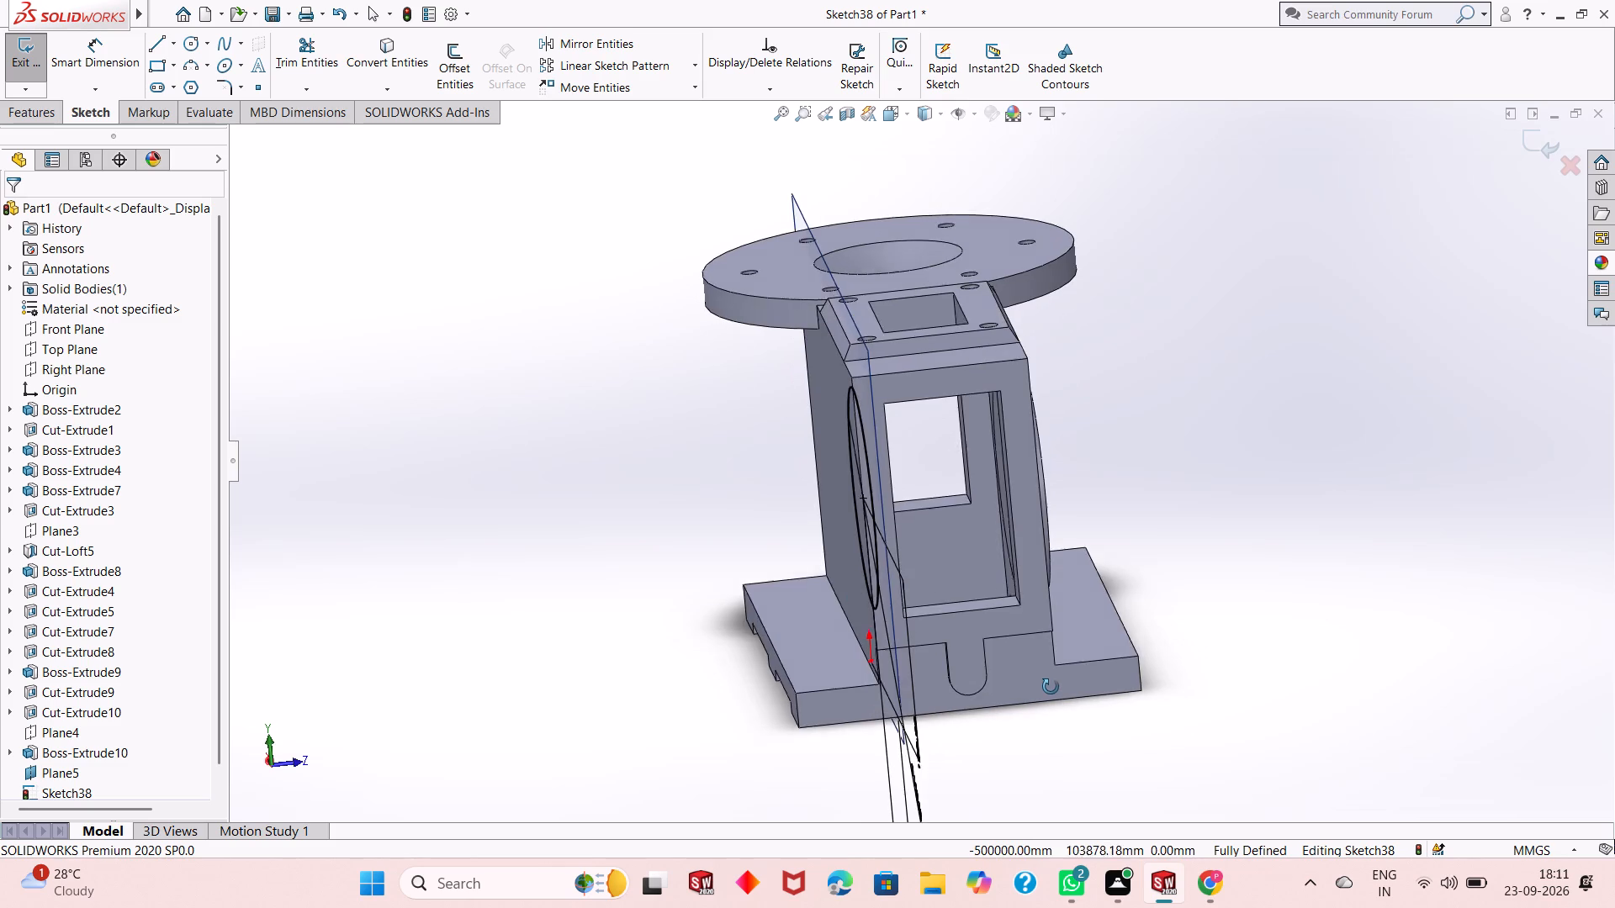
middle_click_drag(1051, 687, 1045, 649)
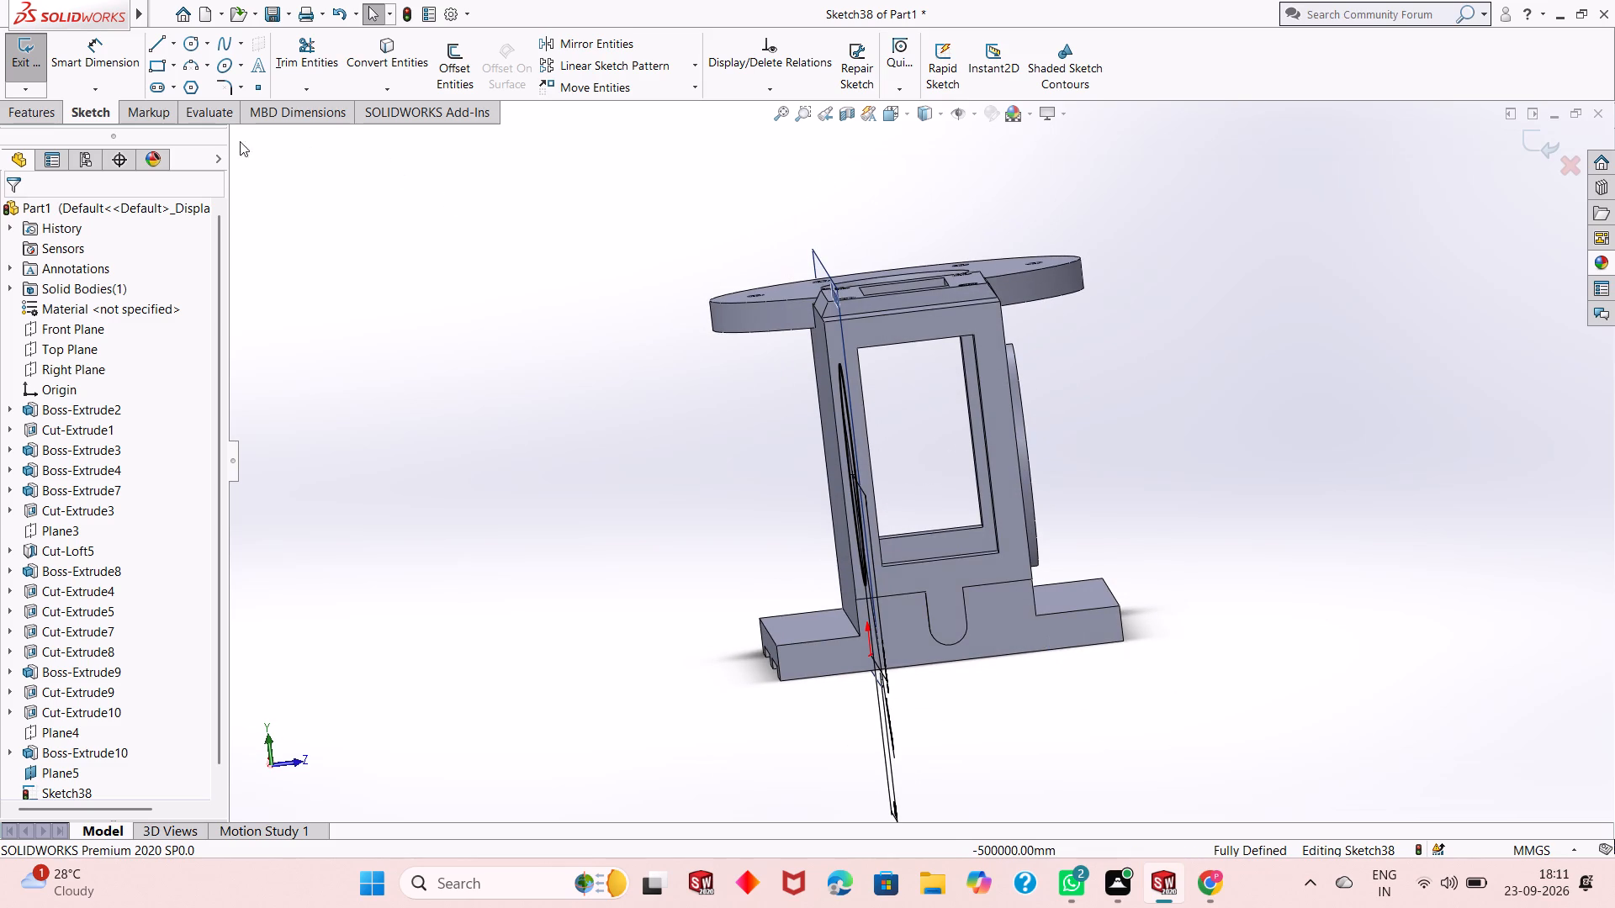
left_click(40, 108)
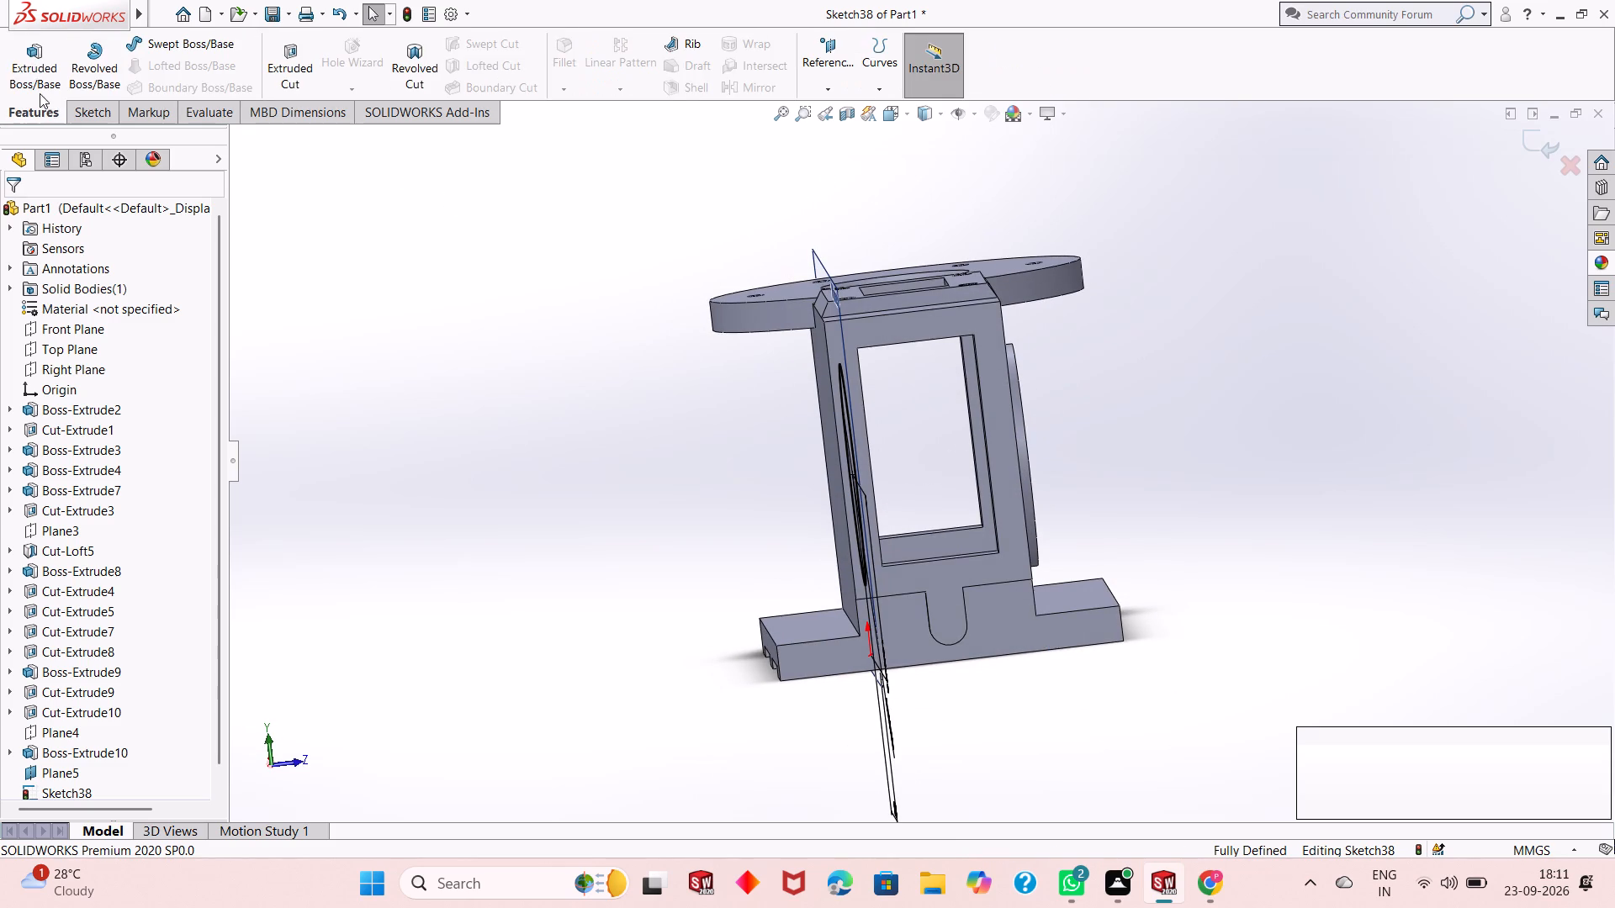
left_click(29, 66)
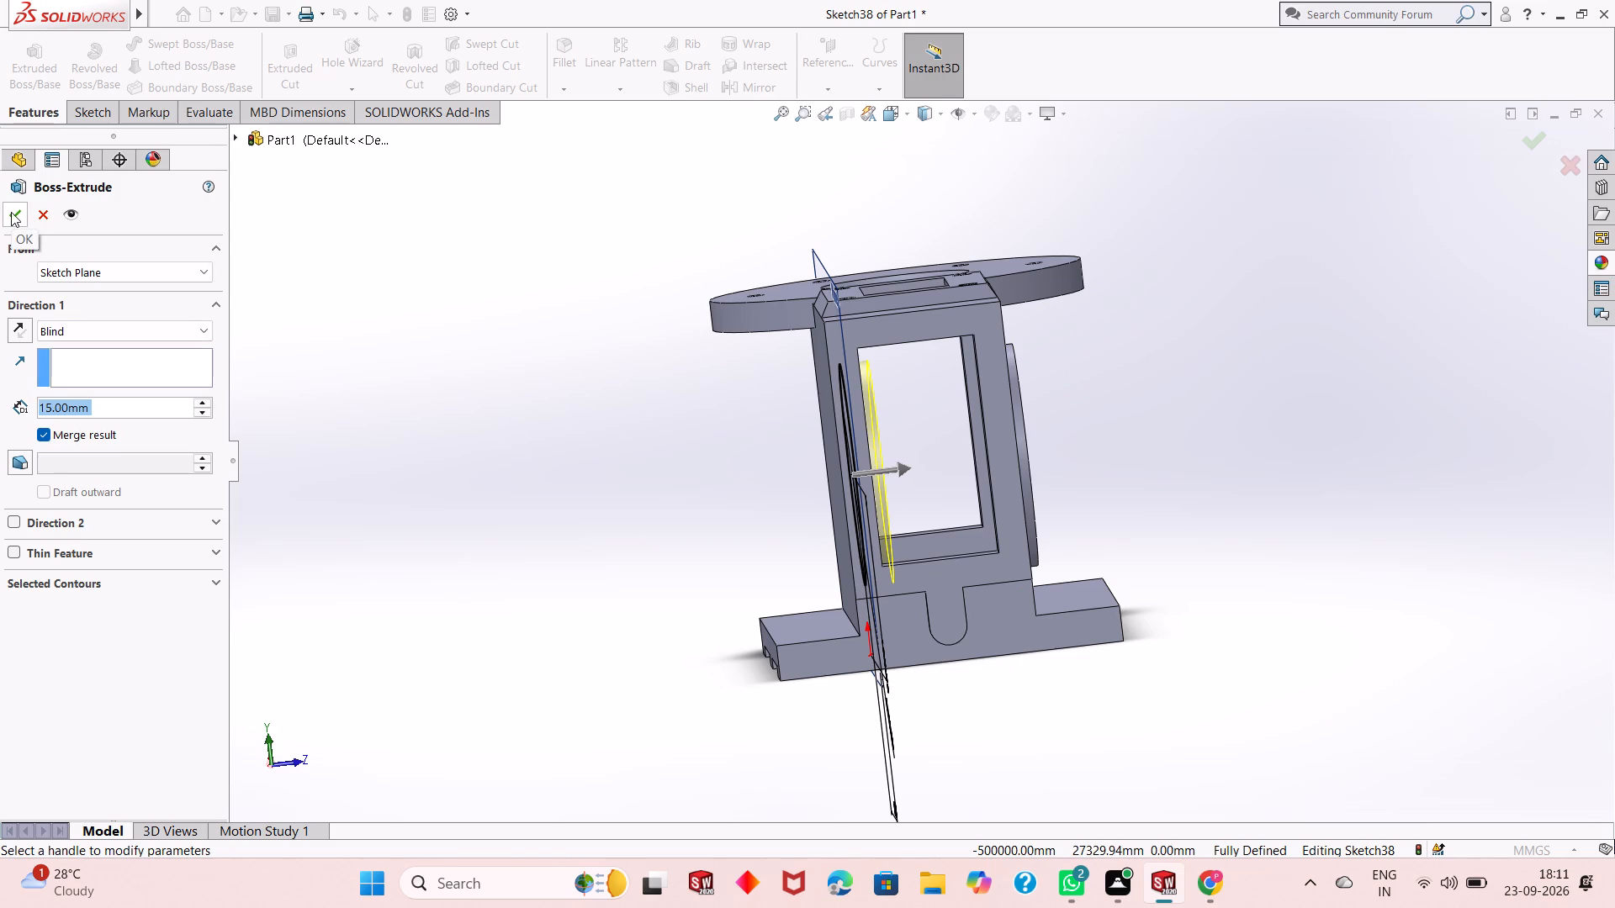
left_click(13, 330)
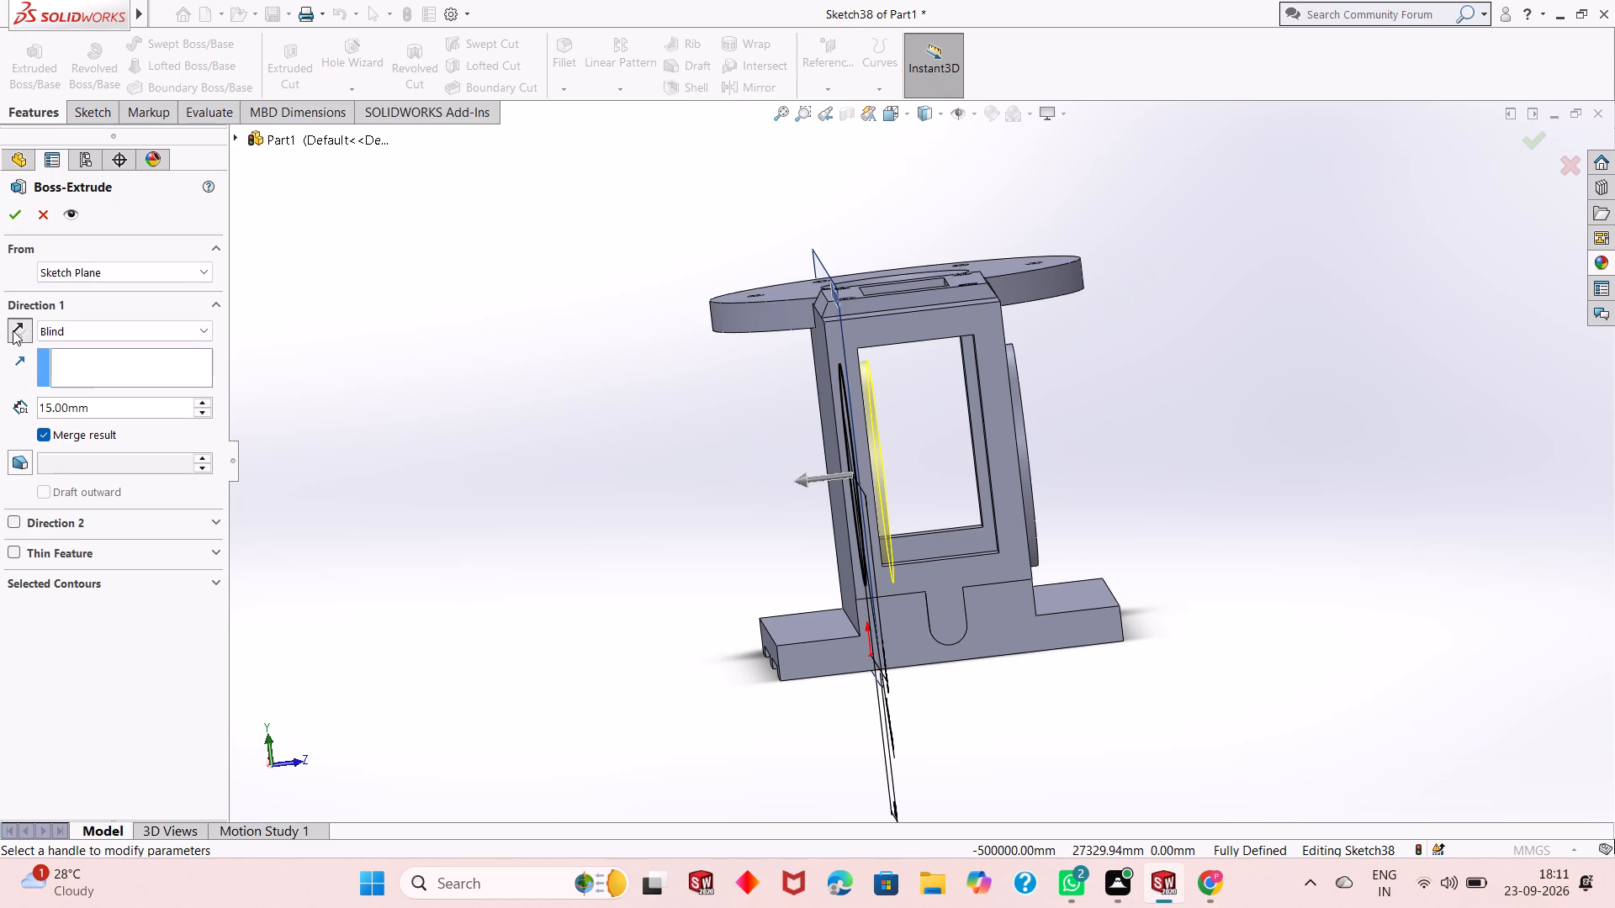
left_click(21, 221)
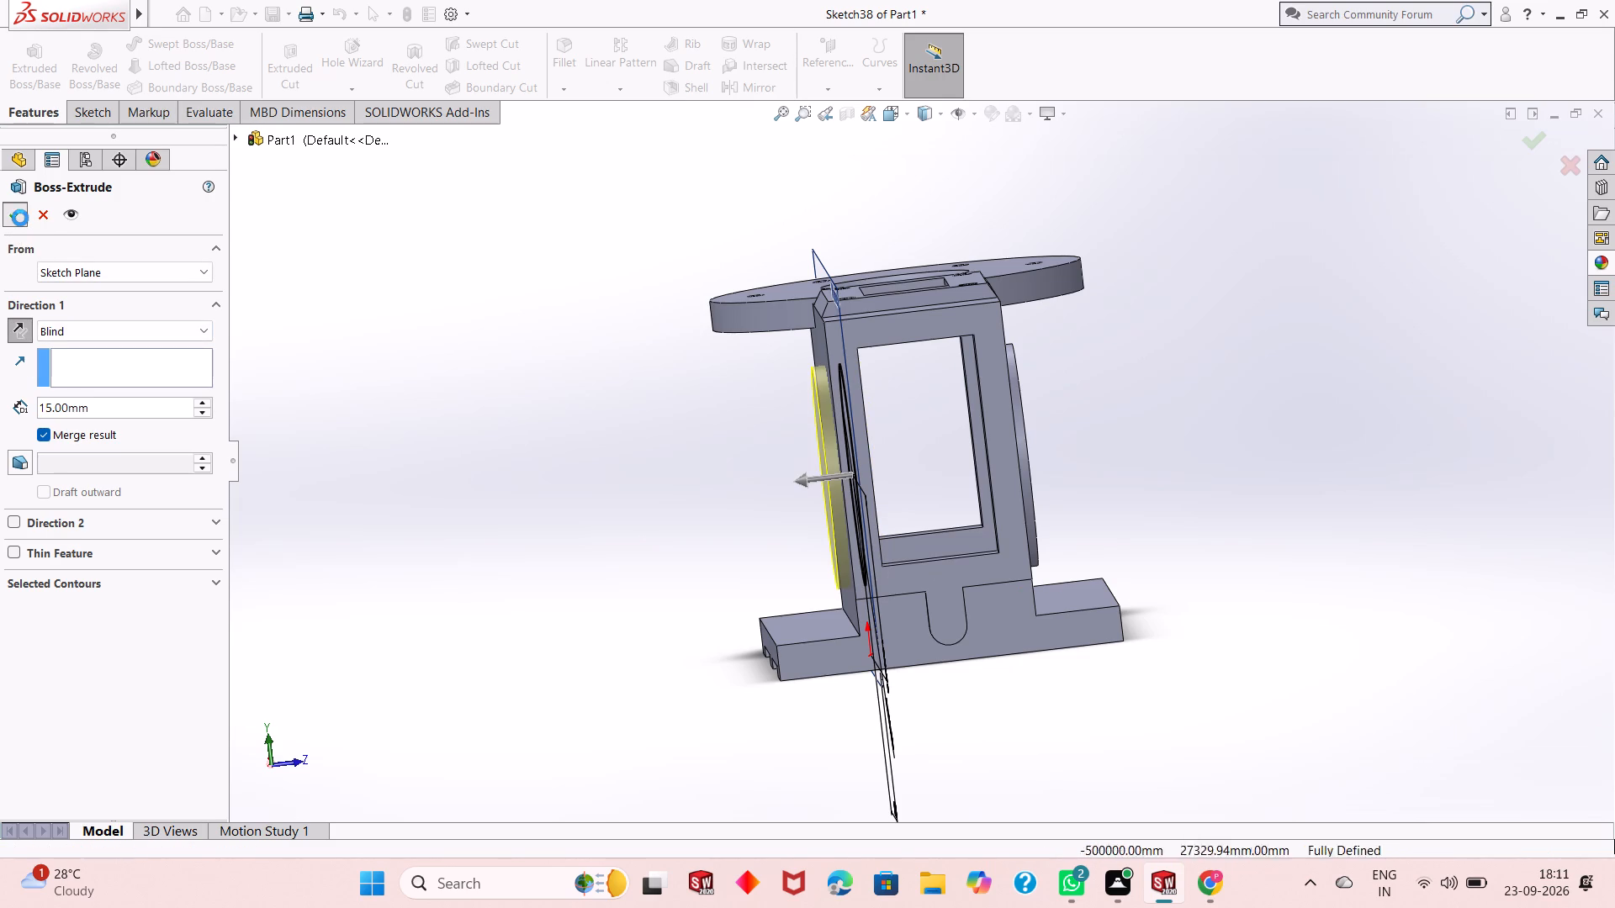
Hide the offset reference plane used for the second circular boss.
scroll(877, 414, "down", 2)
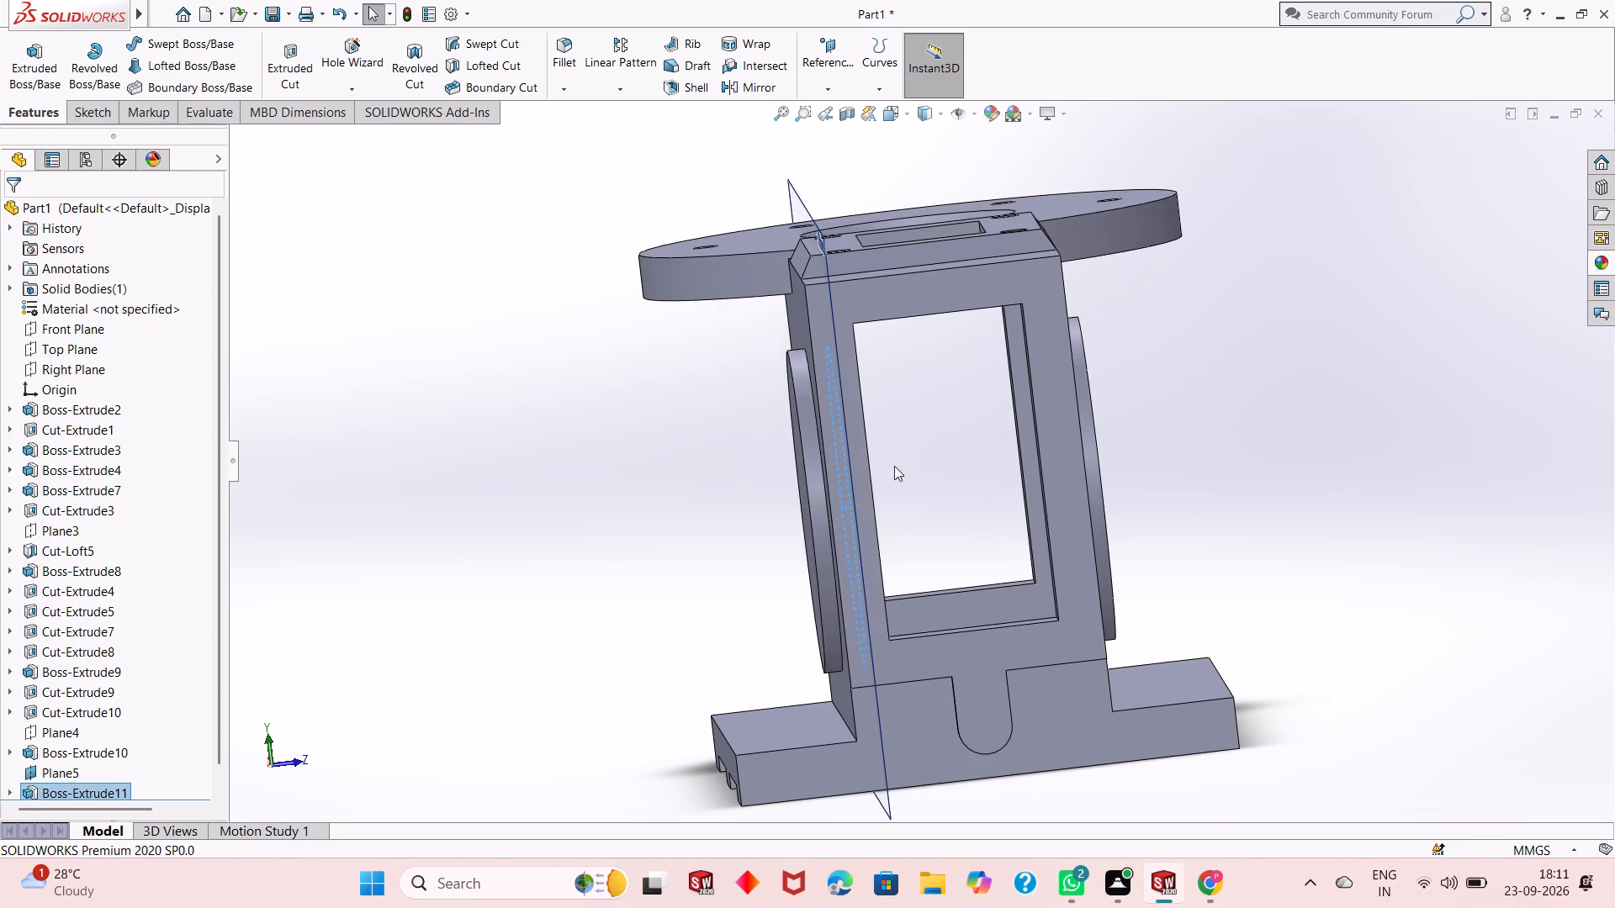
scroll(896, 492, "up", 2)
middle_click_drag(892, 486, 972, 490)
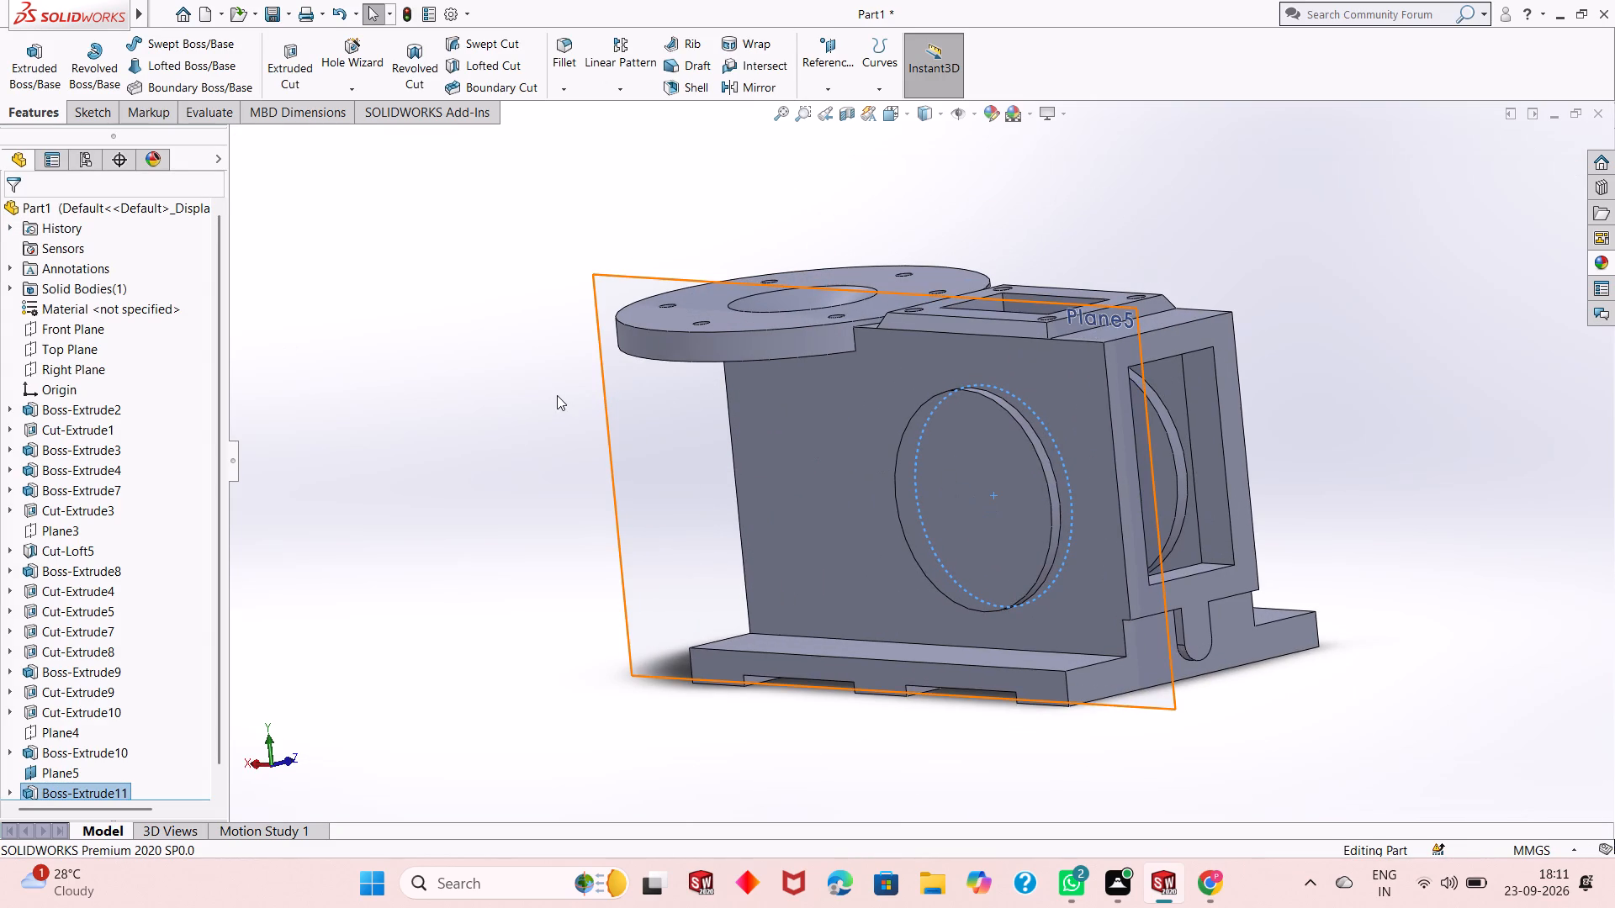
right_click(652, 423)
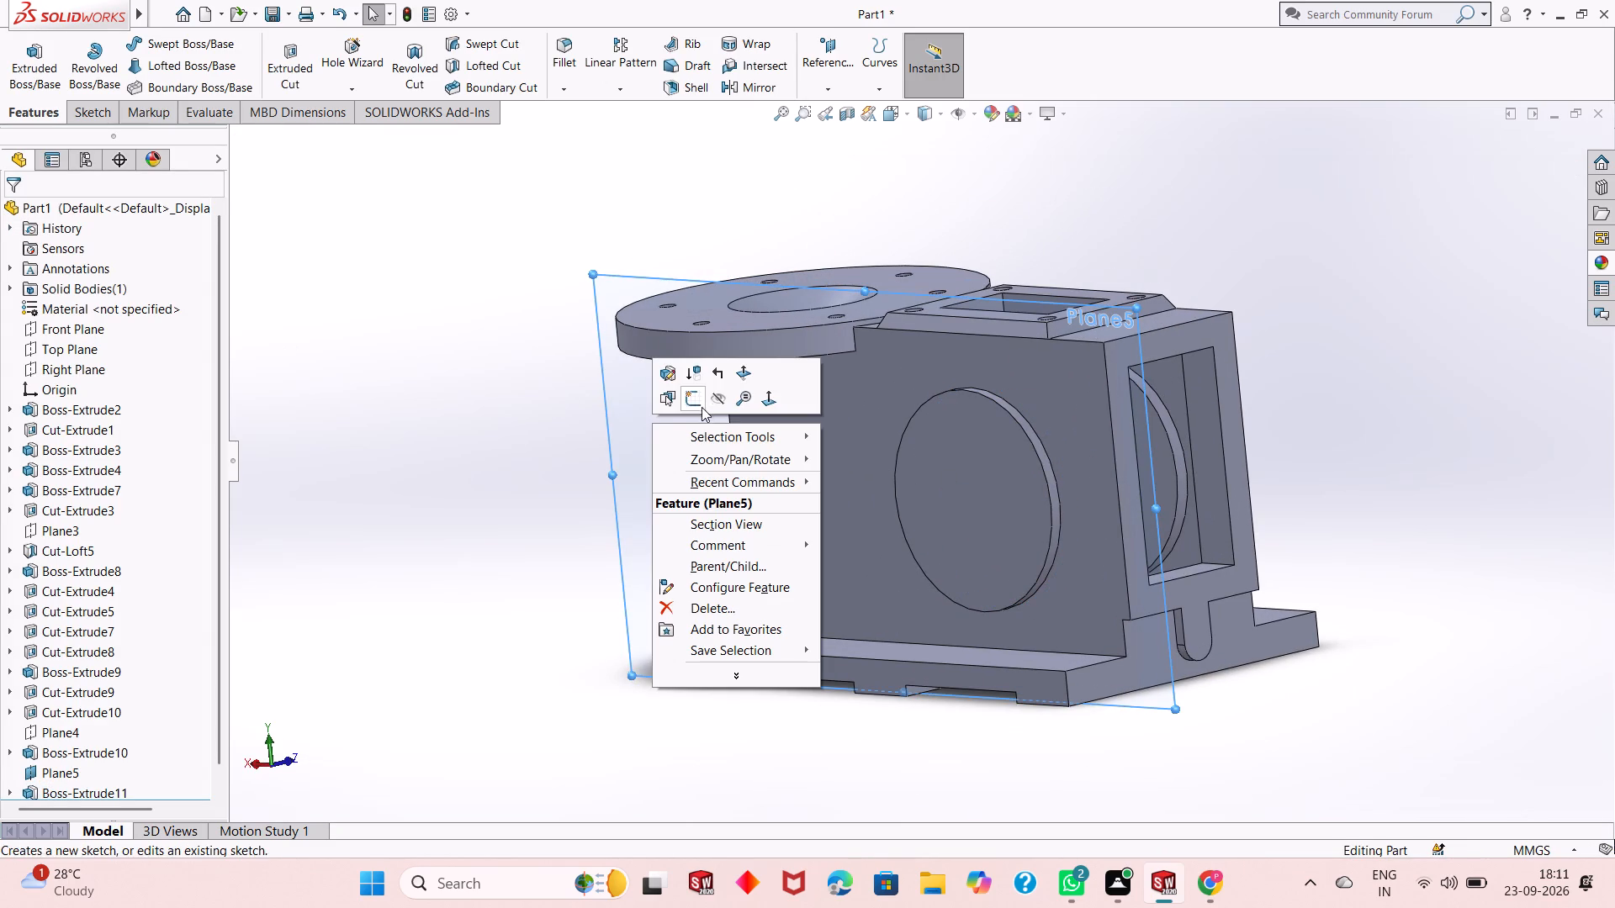
left_click(713, 404)
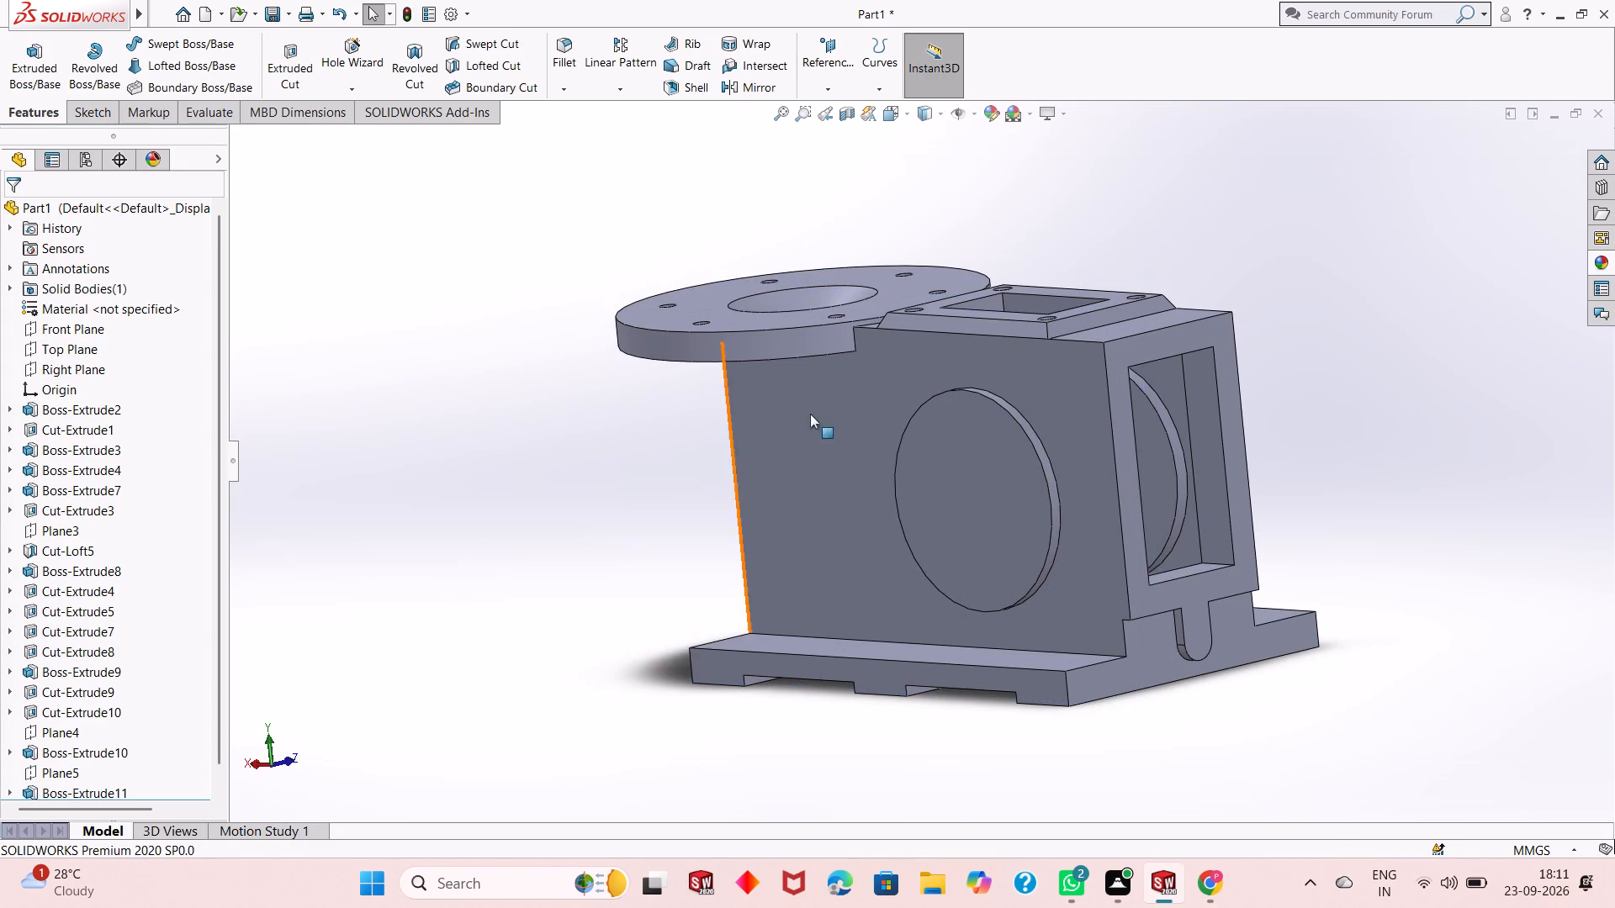
Examine the circular bosses on both sides of the housing, along with its front opening and underside.
scroll(1086, 471, "down", 2)
scroll(1046, 471, "up", 1)
middle_click_drag(1214, 564, 1202, 479)
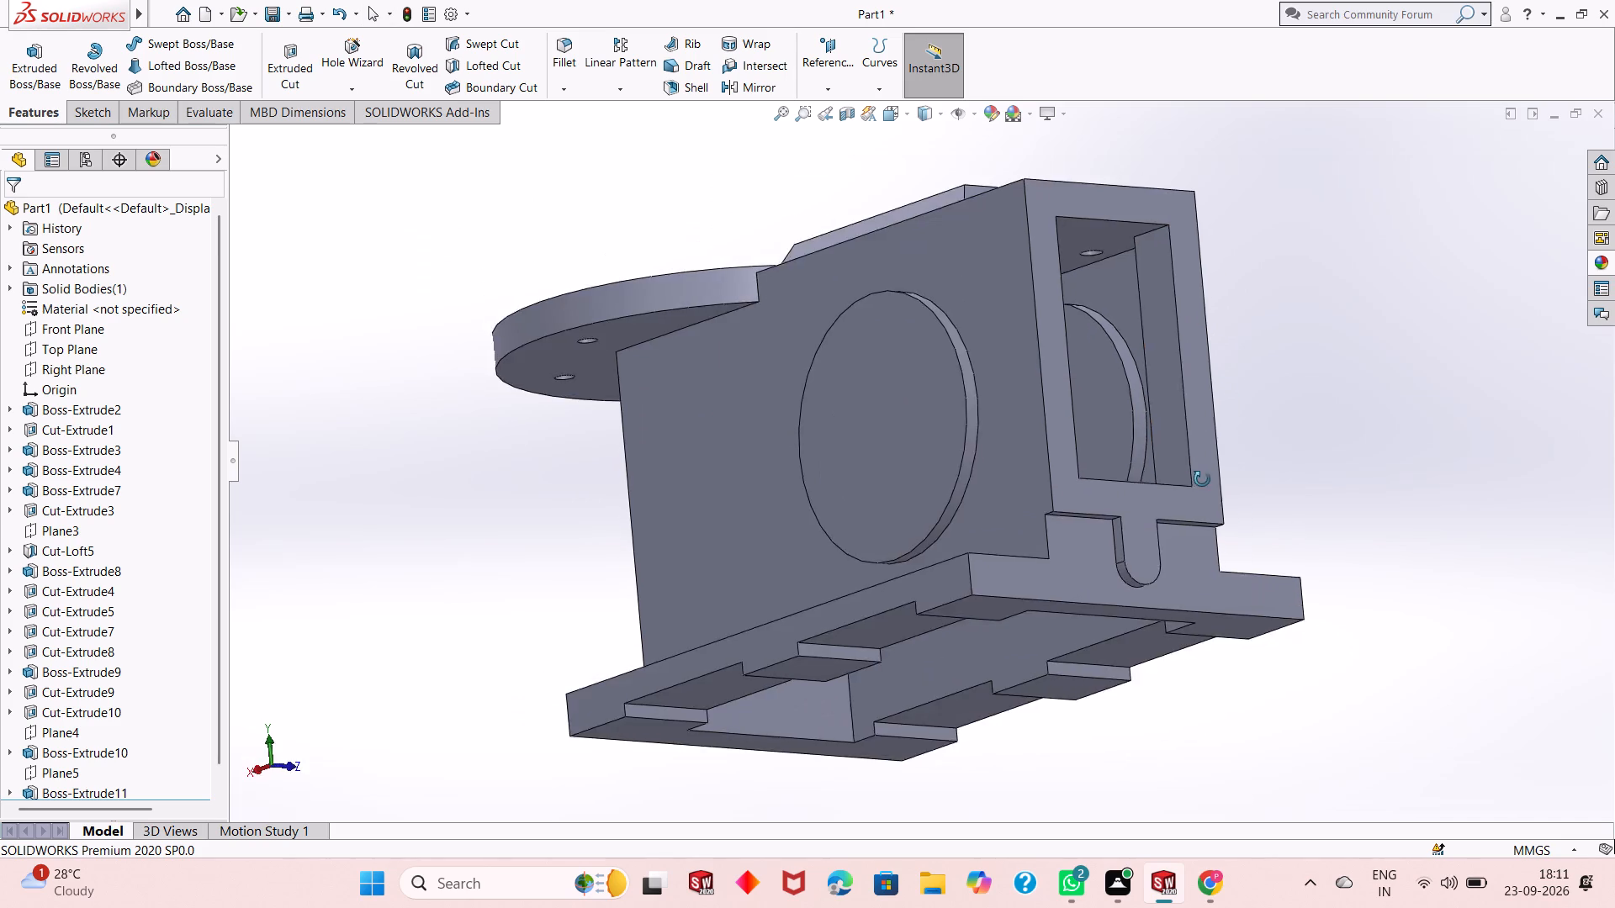
middle_click_drag(1202, 479, 1145, 529)
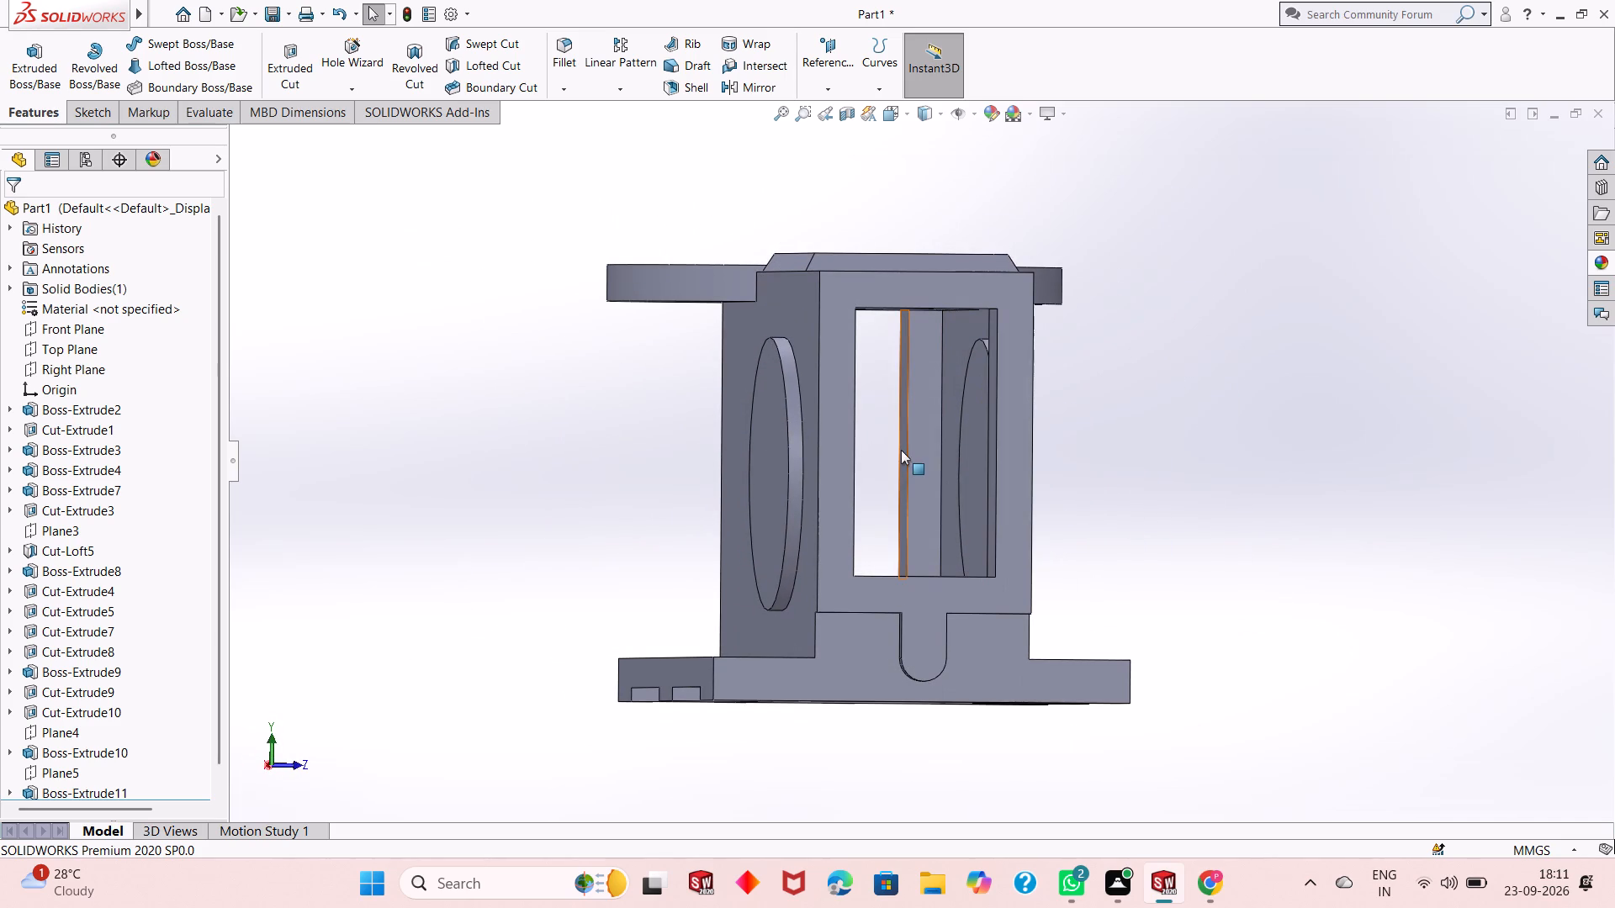
scroll(901, 450, "down", 1)
middle_click_drag(897, 418, 839, 459)
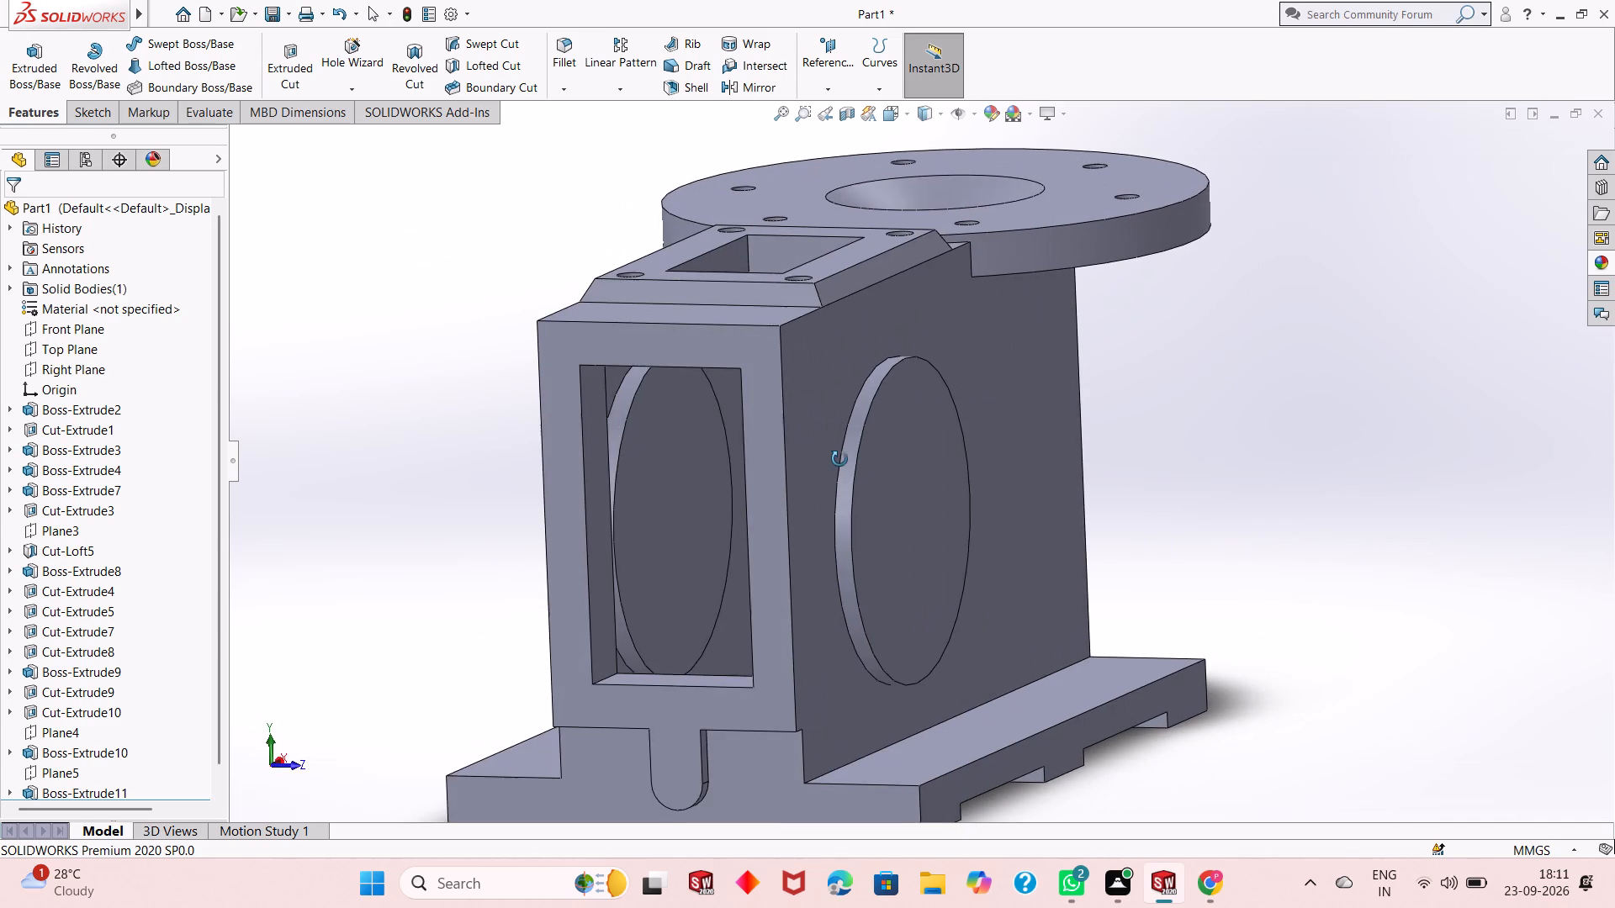
middle_click_drag(839, 459, 945, 440)
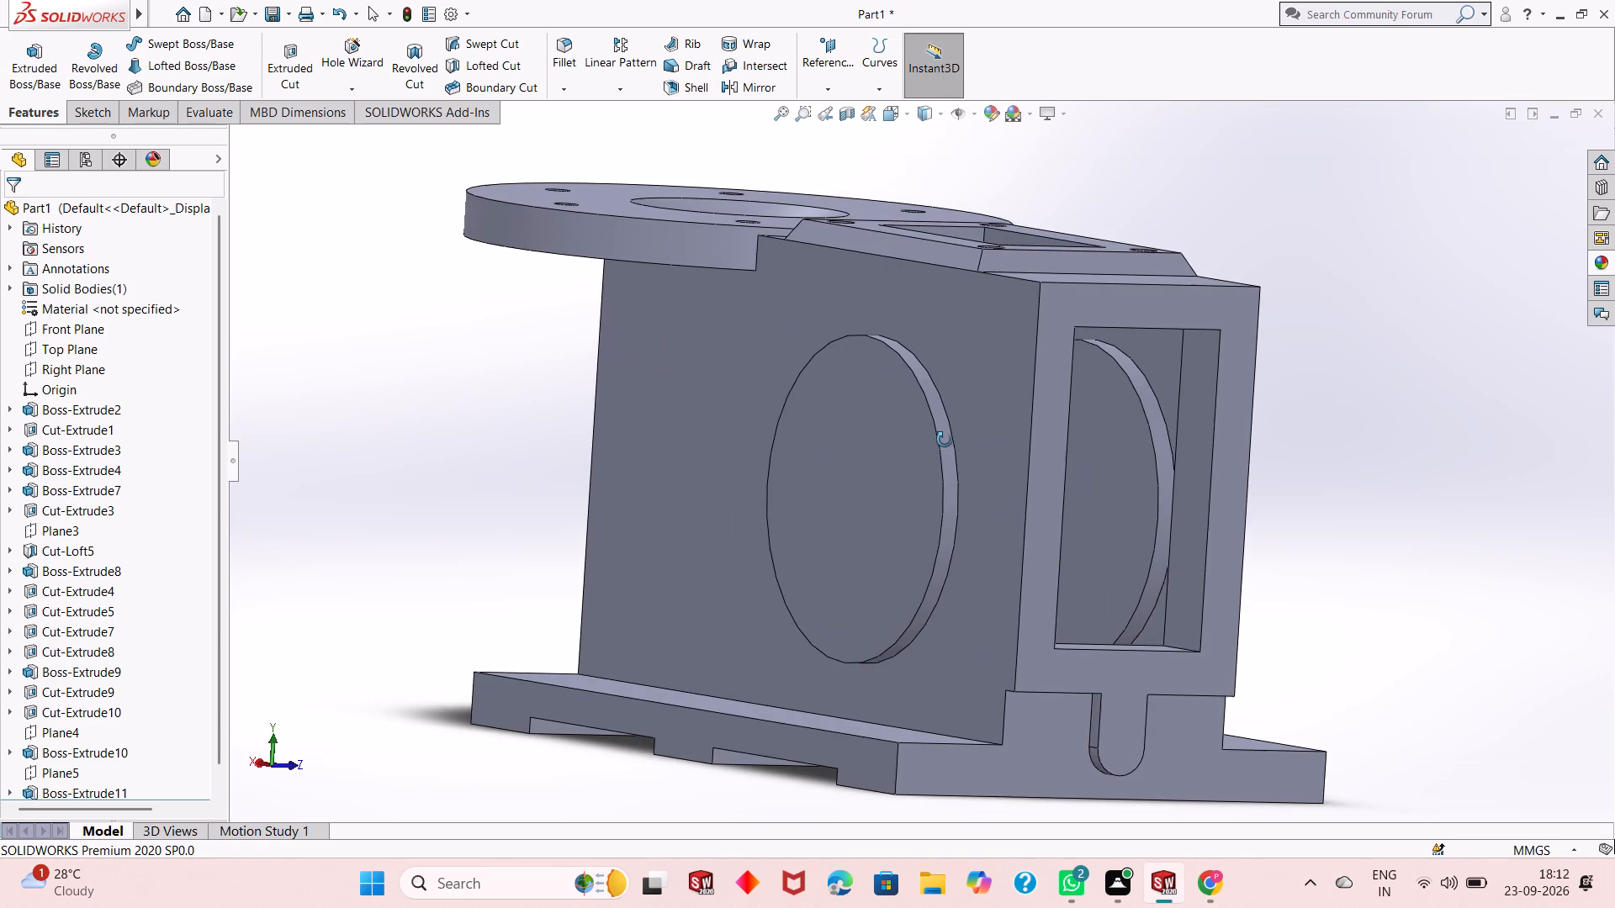
middle_click_drag(945, 440, 841, 422)
Start a sketch on the first circular boss's outer face and draw a concentric circle about 45 mm in radius.
left_click(919, 425)
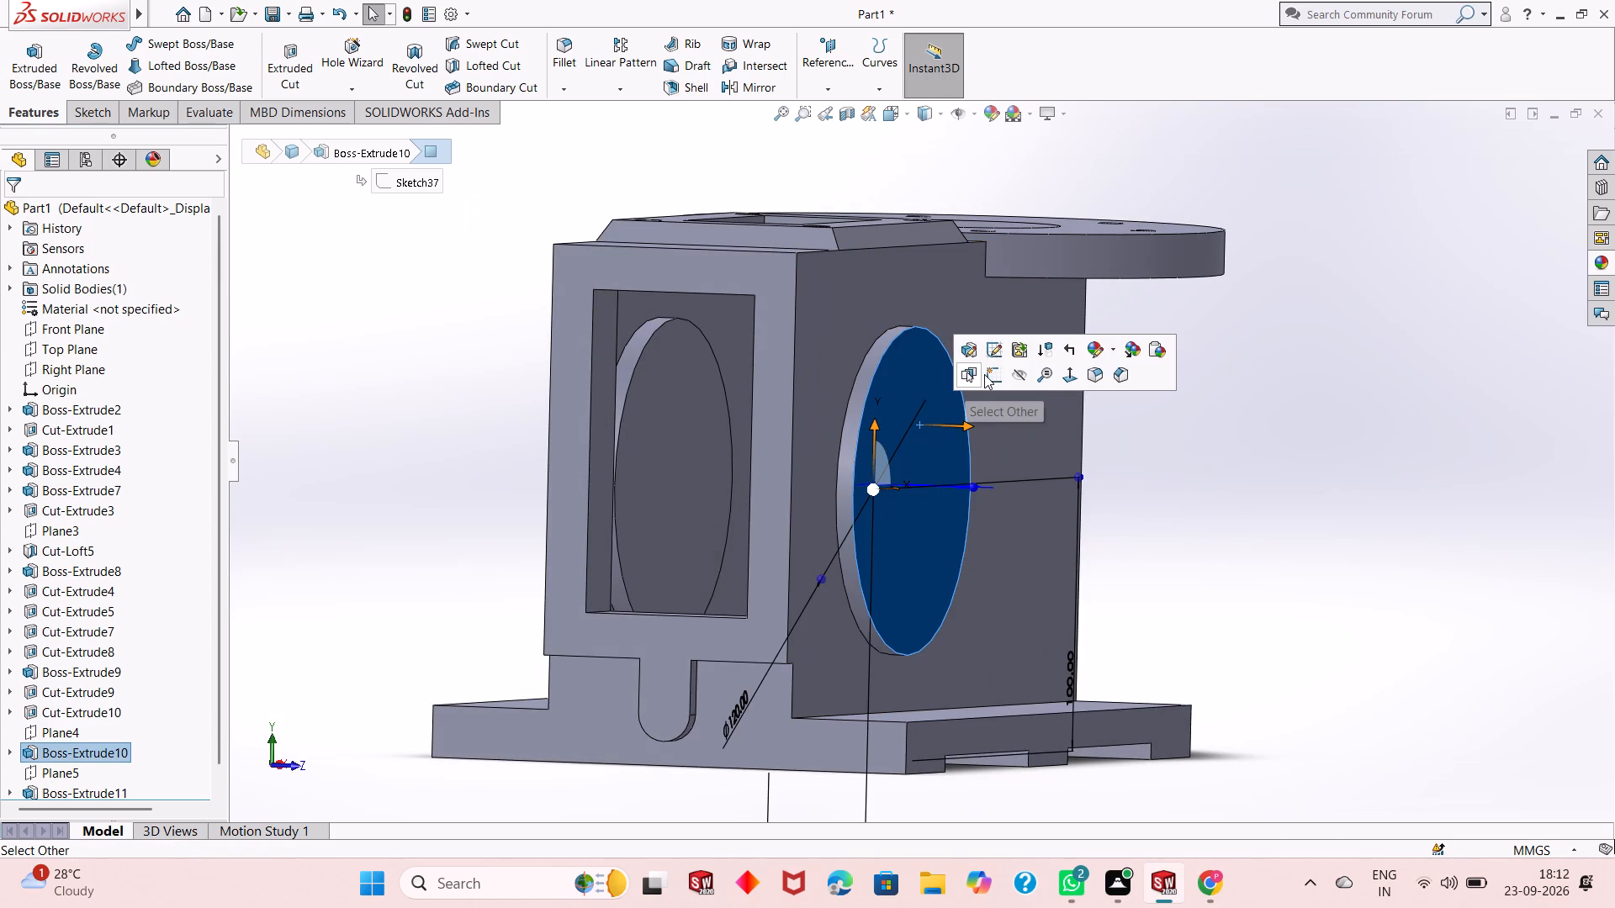
left_click(986, 376)
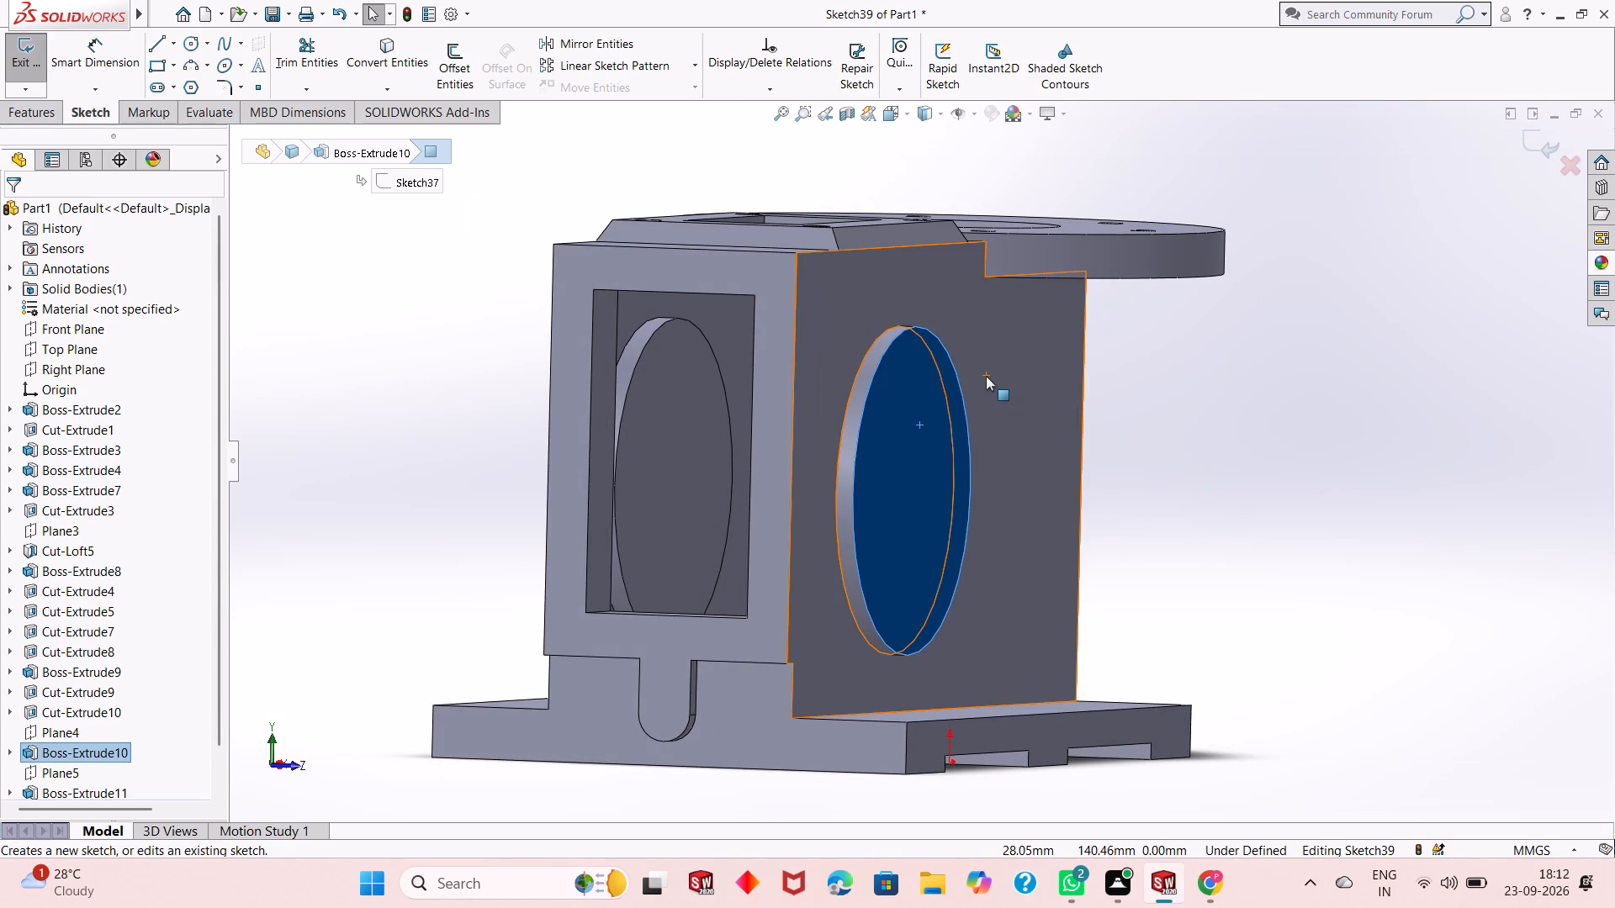
key("ctrl+8")
left_click(1200, 471)
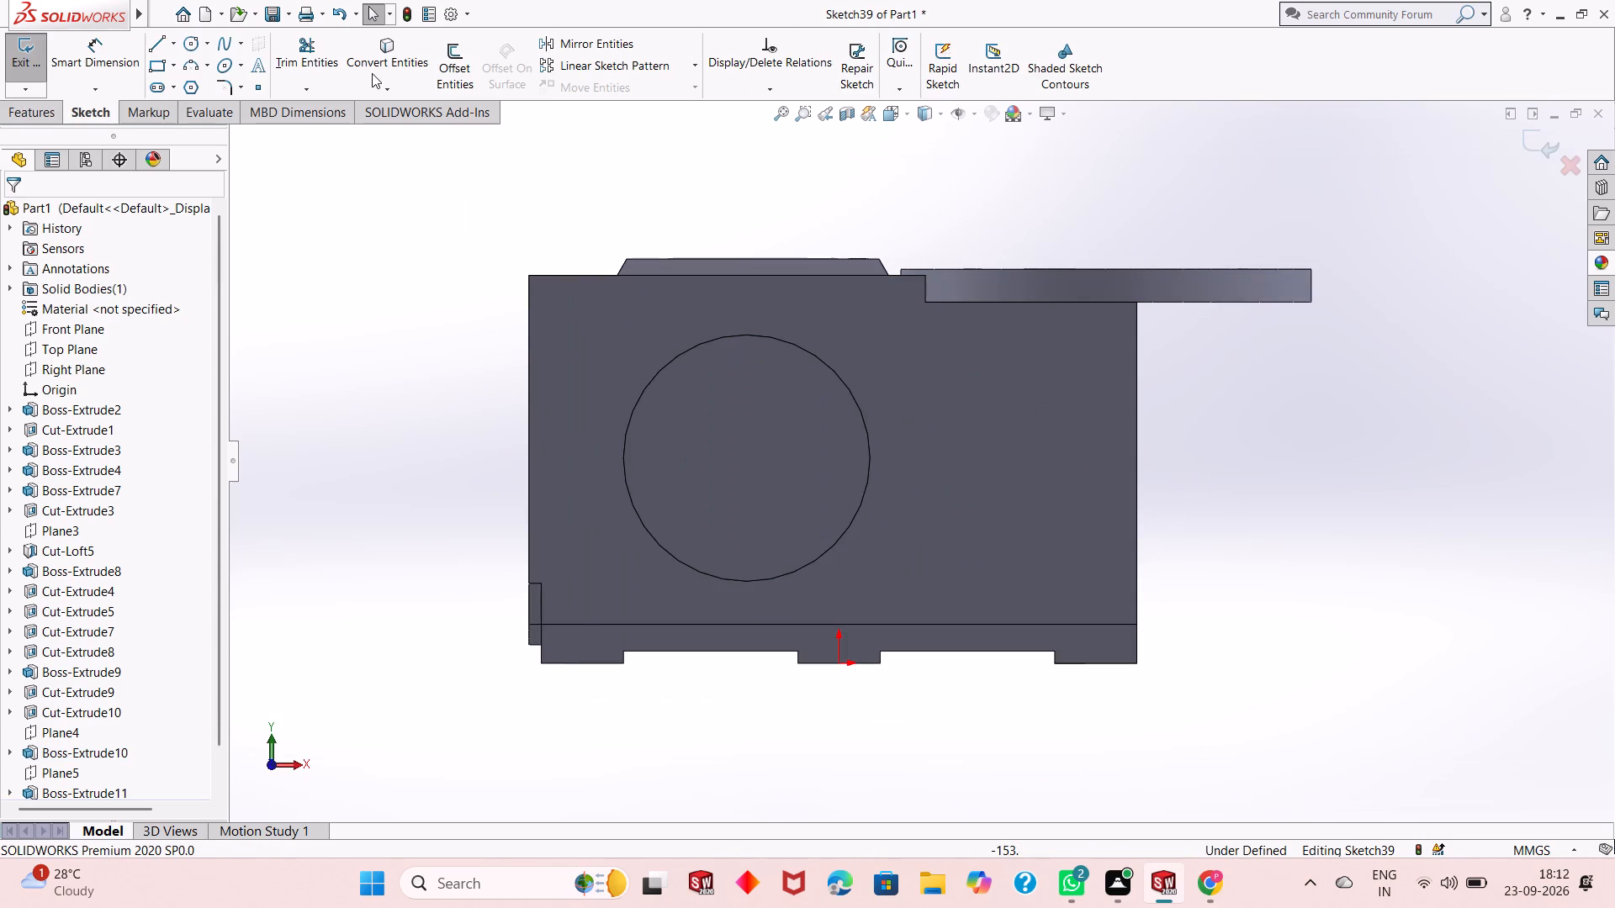
left_click(194, 48)
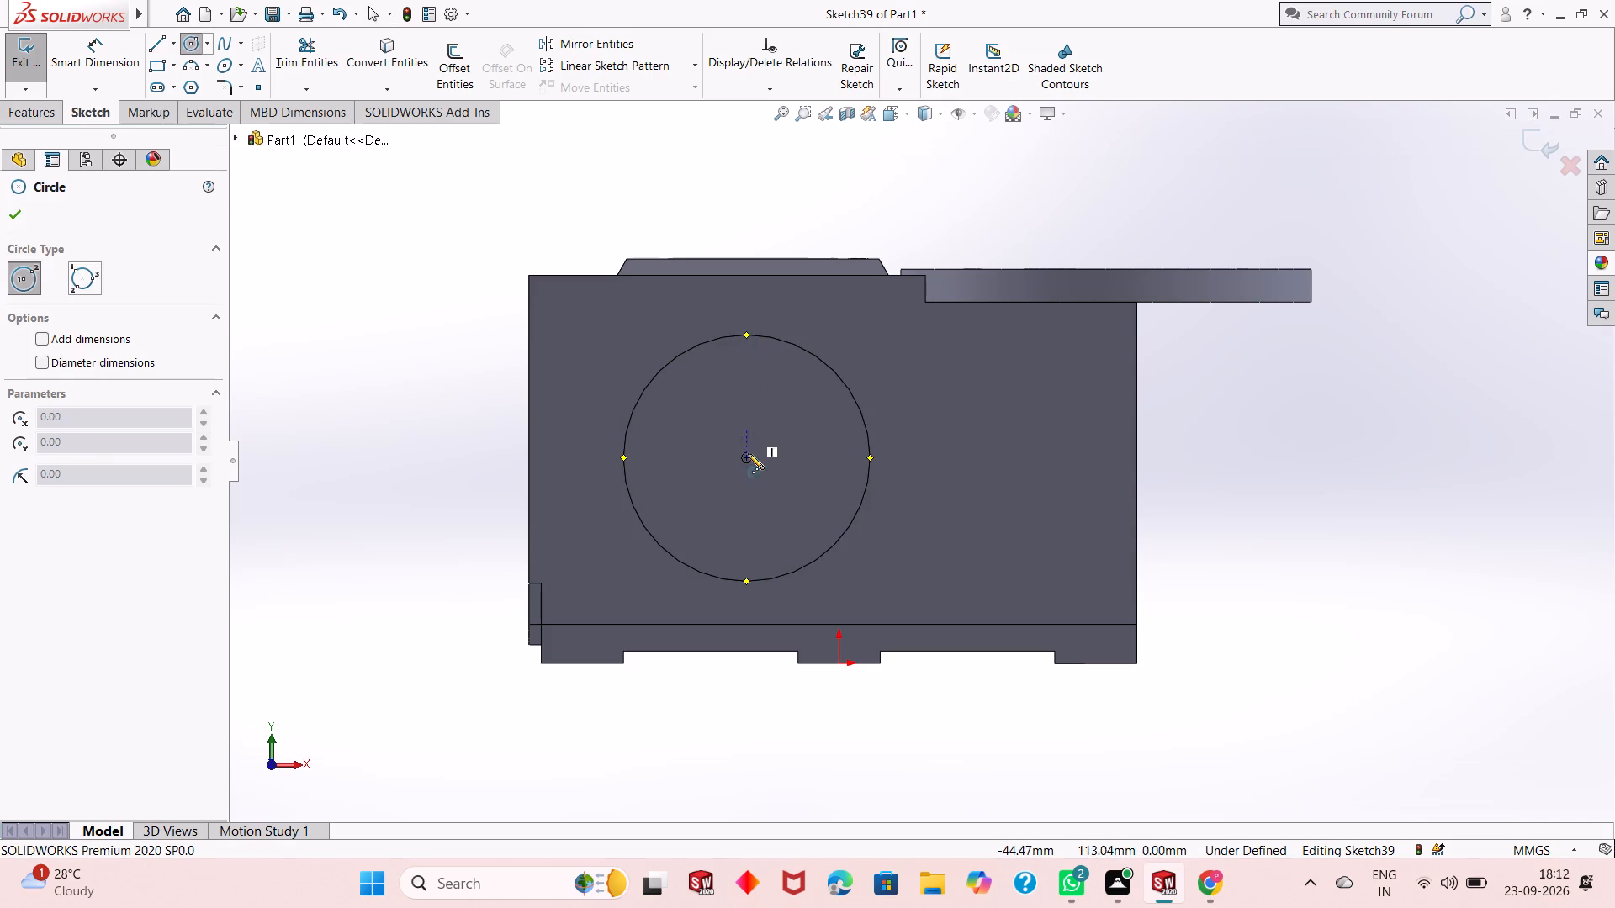
left_click(746, 461)
left_click(819, 402)
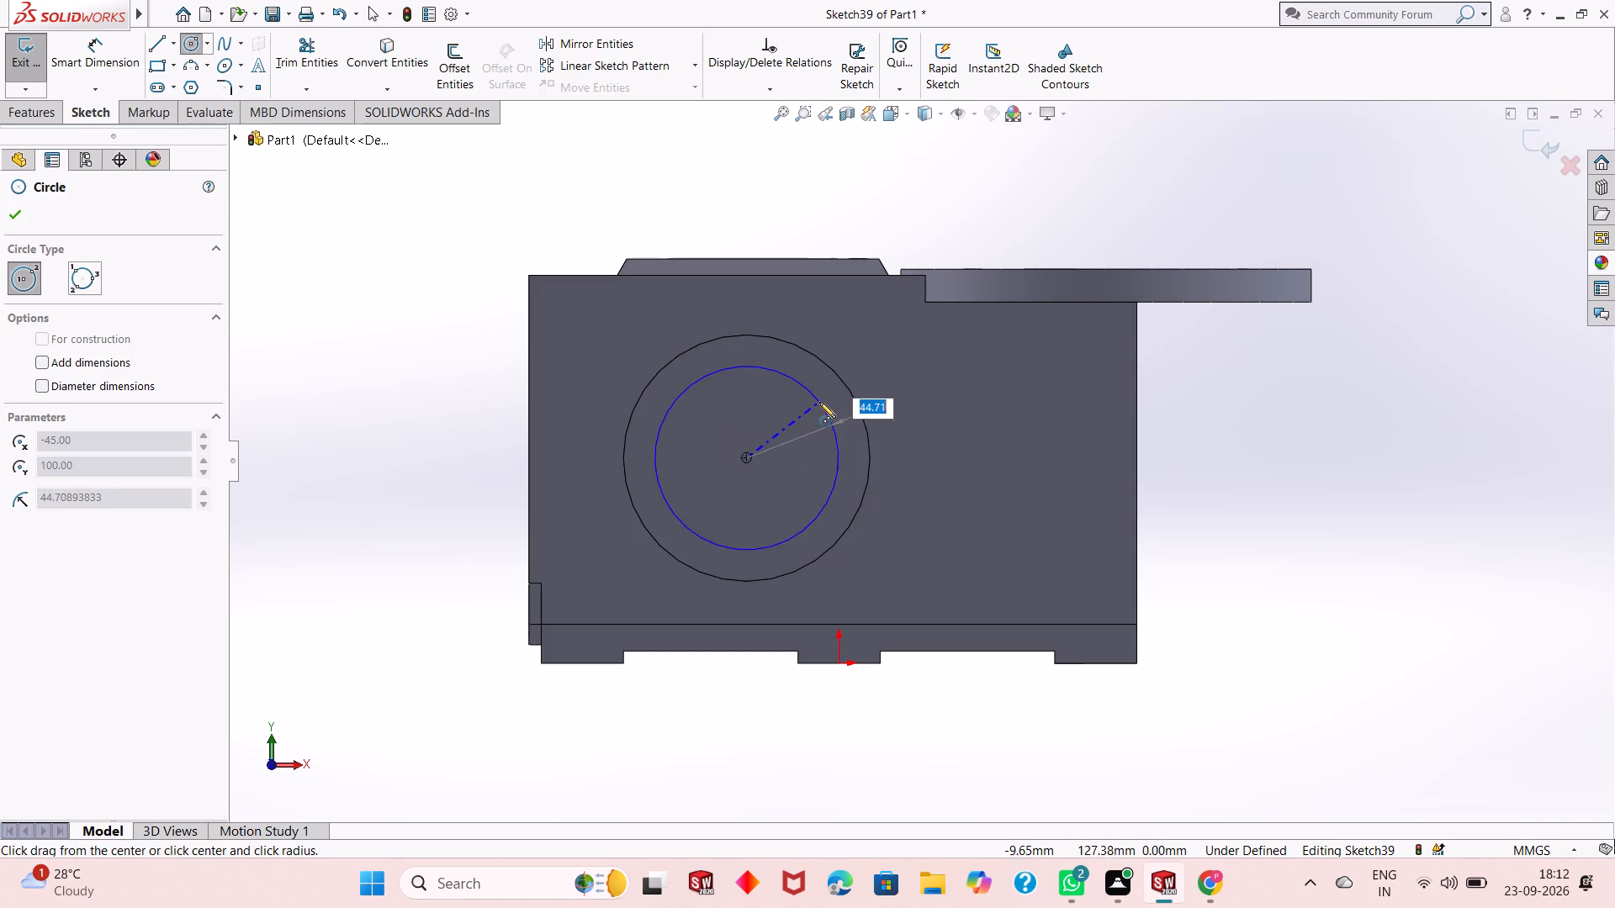
left_click(8, 212)
Dimension the concentric circle's diameter as 90 mm.
left_click(84, 45)
left_click(660, 496)
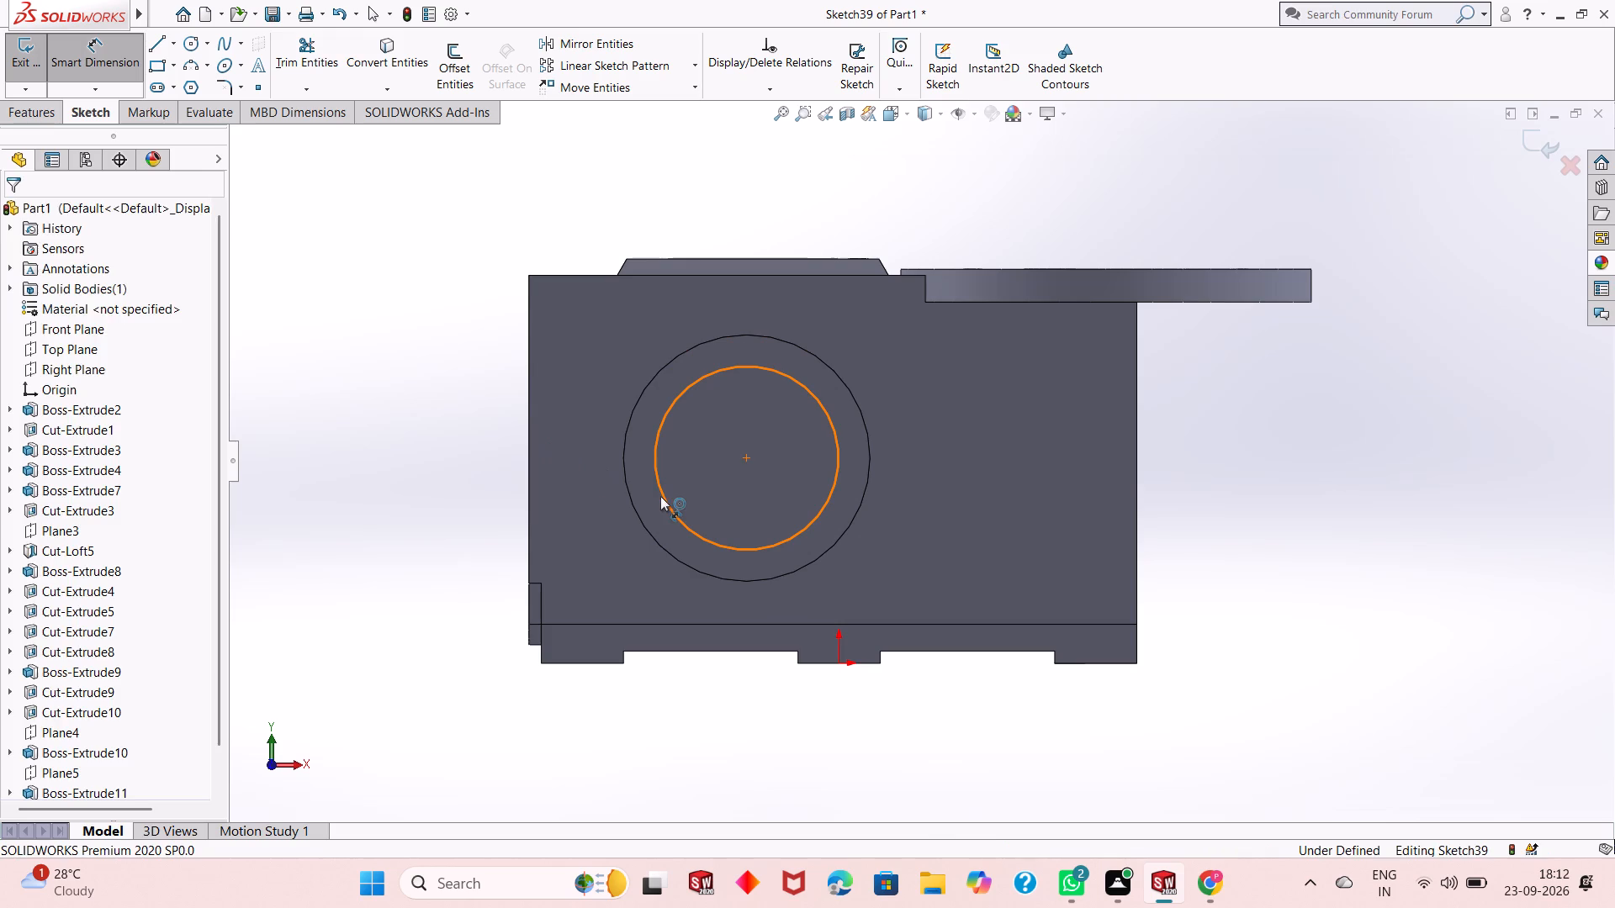
left_click(389, 570)
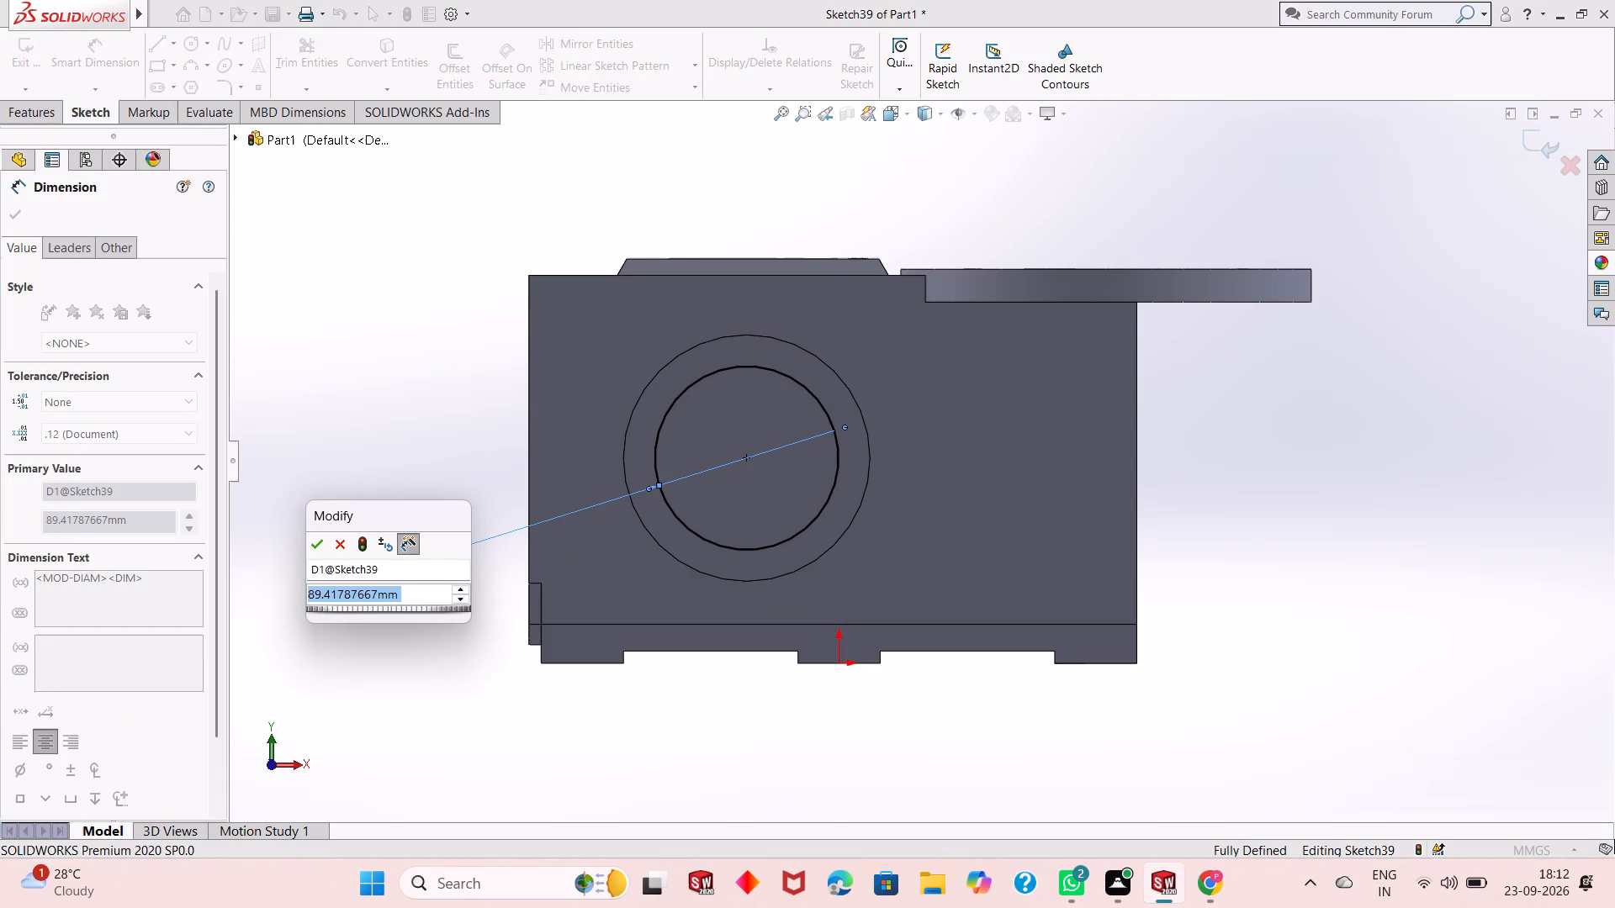
type("90")
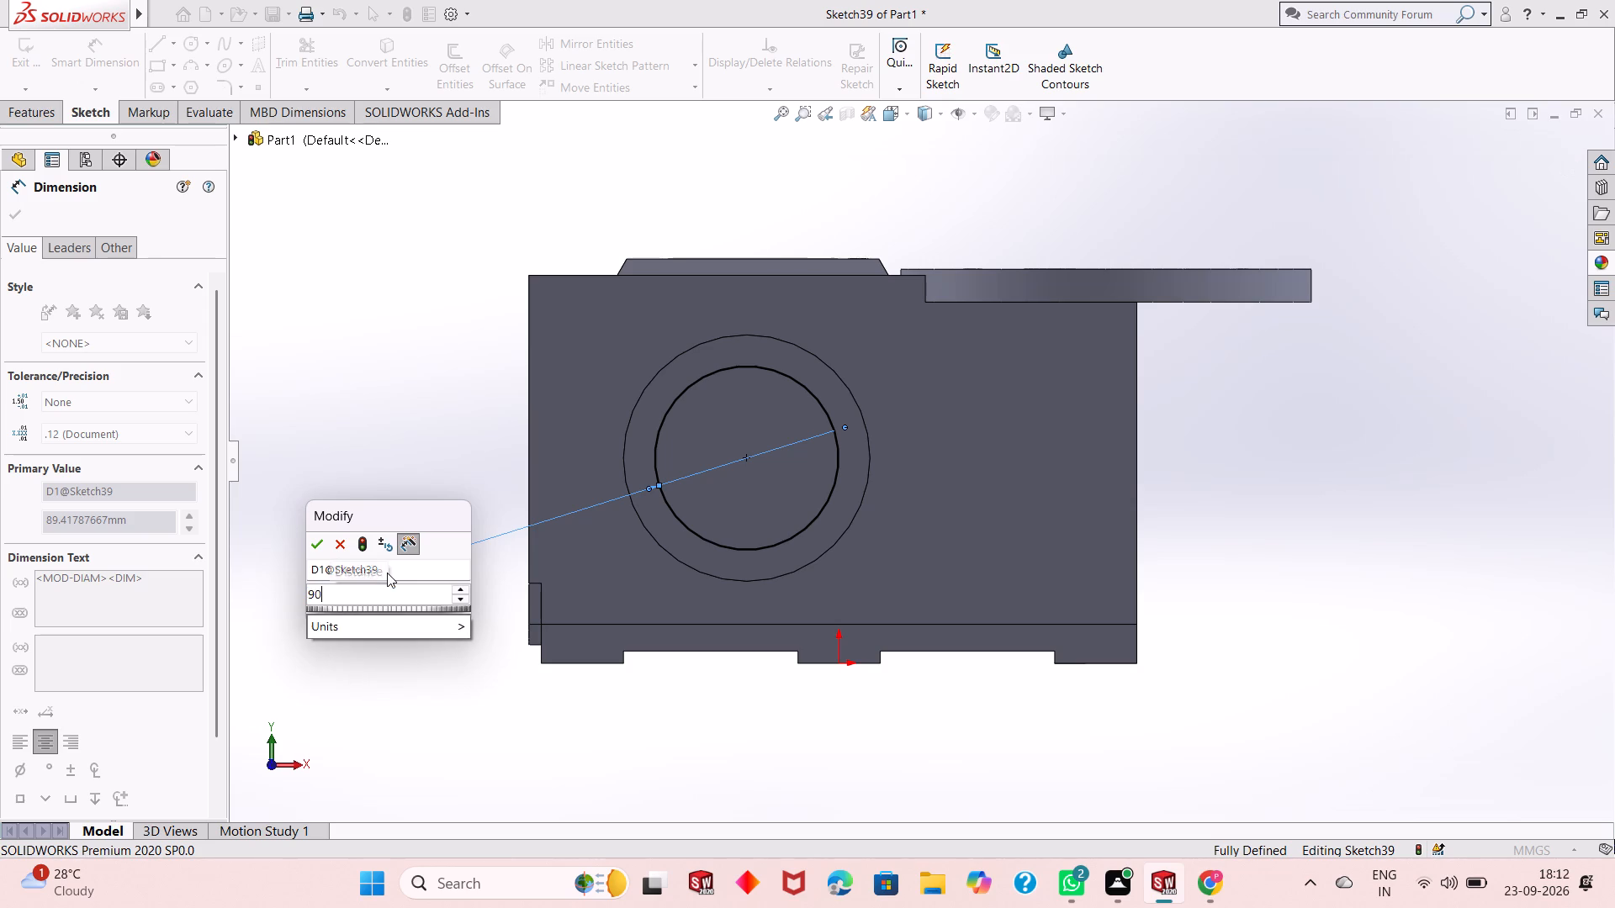
key("Return")
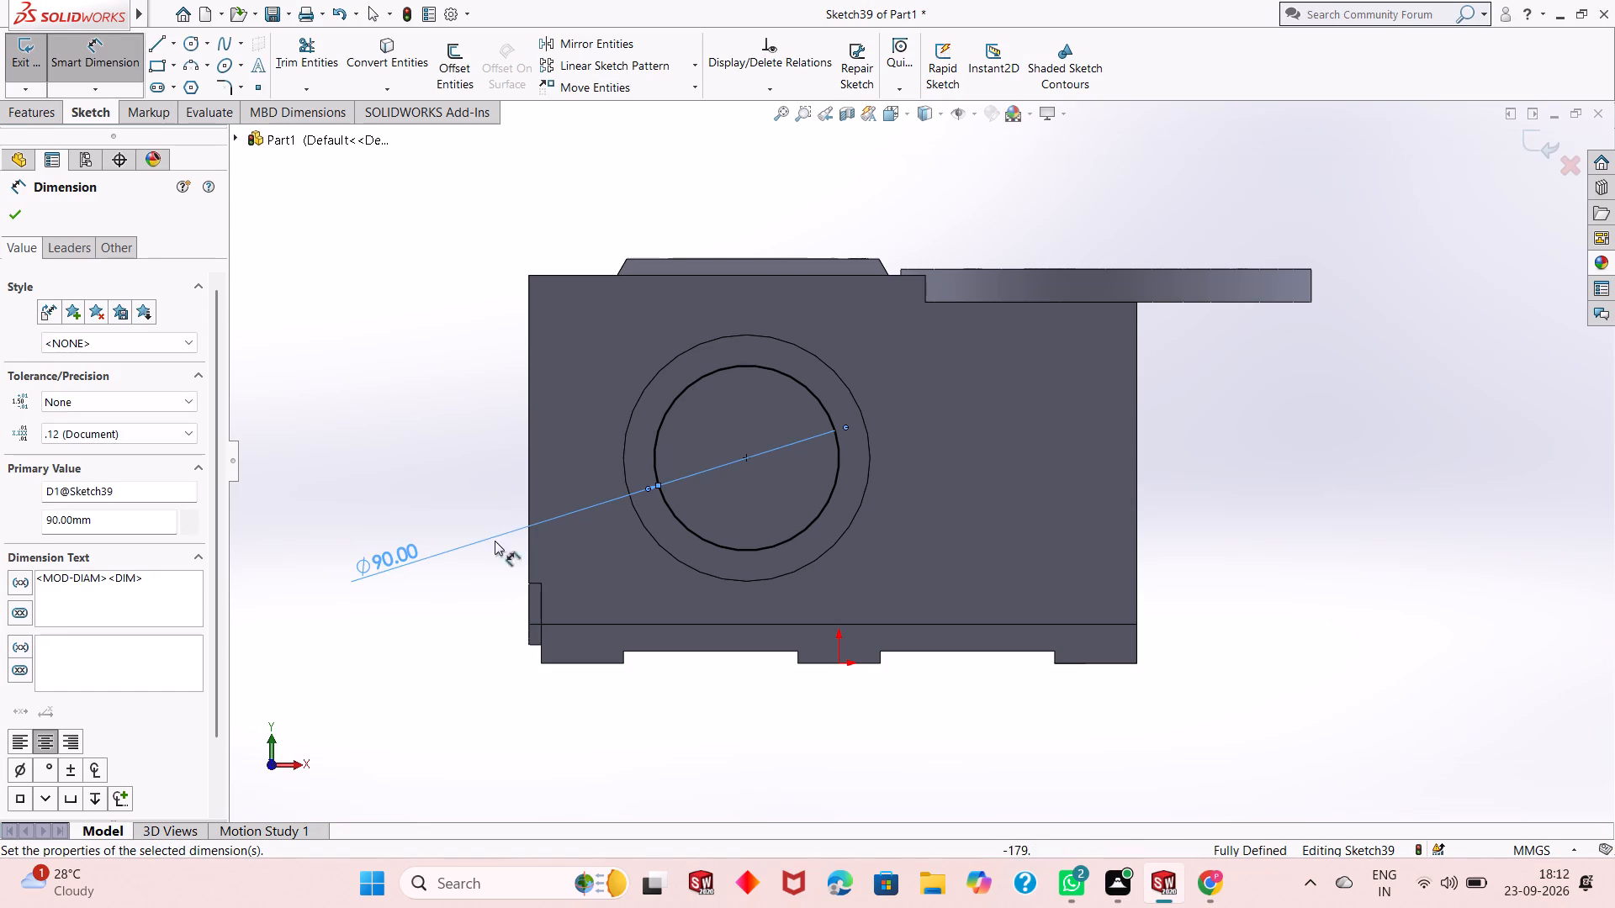
left_click(477, 201)
Sketch a small circle about 20 mm in diameter, centred on the topmost point of the 90 mm circle.
left_click(193, 45)
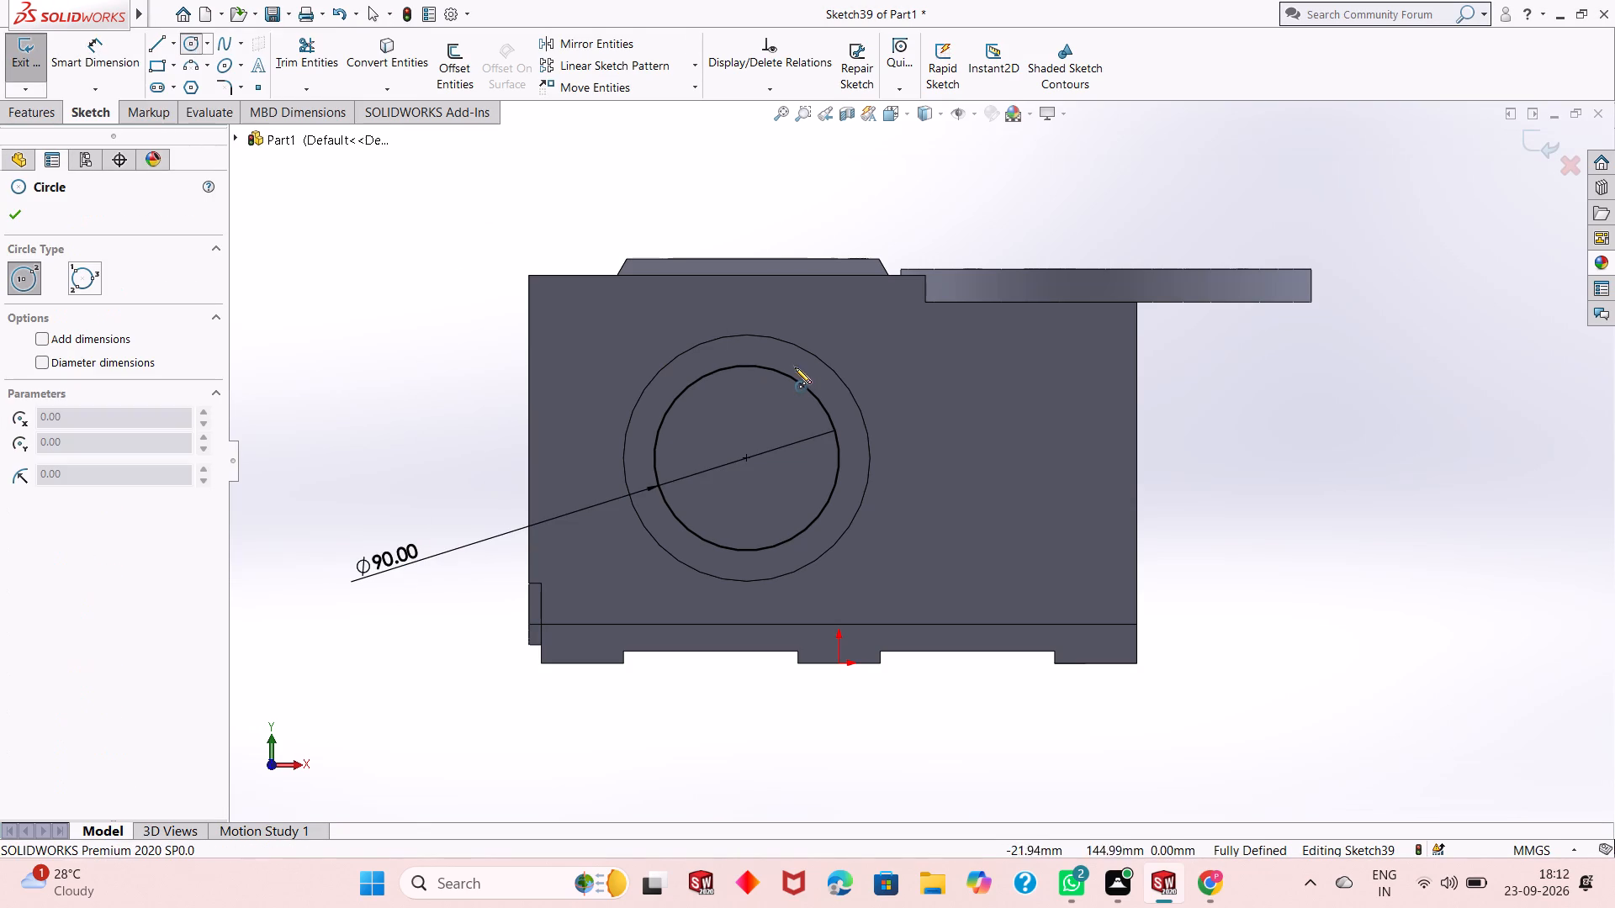
left_click(745, 367)
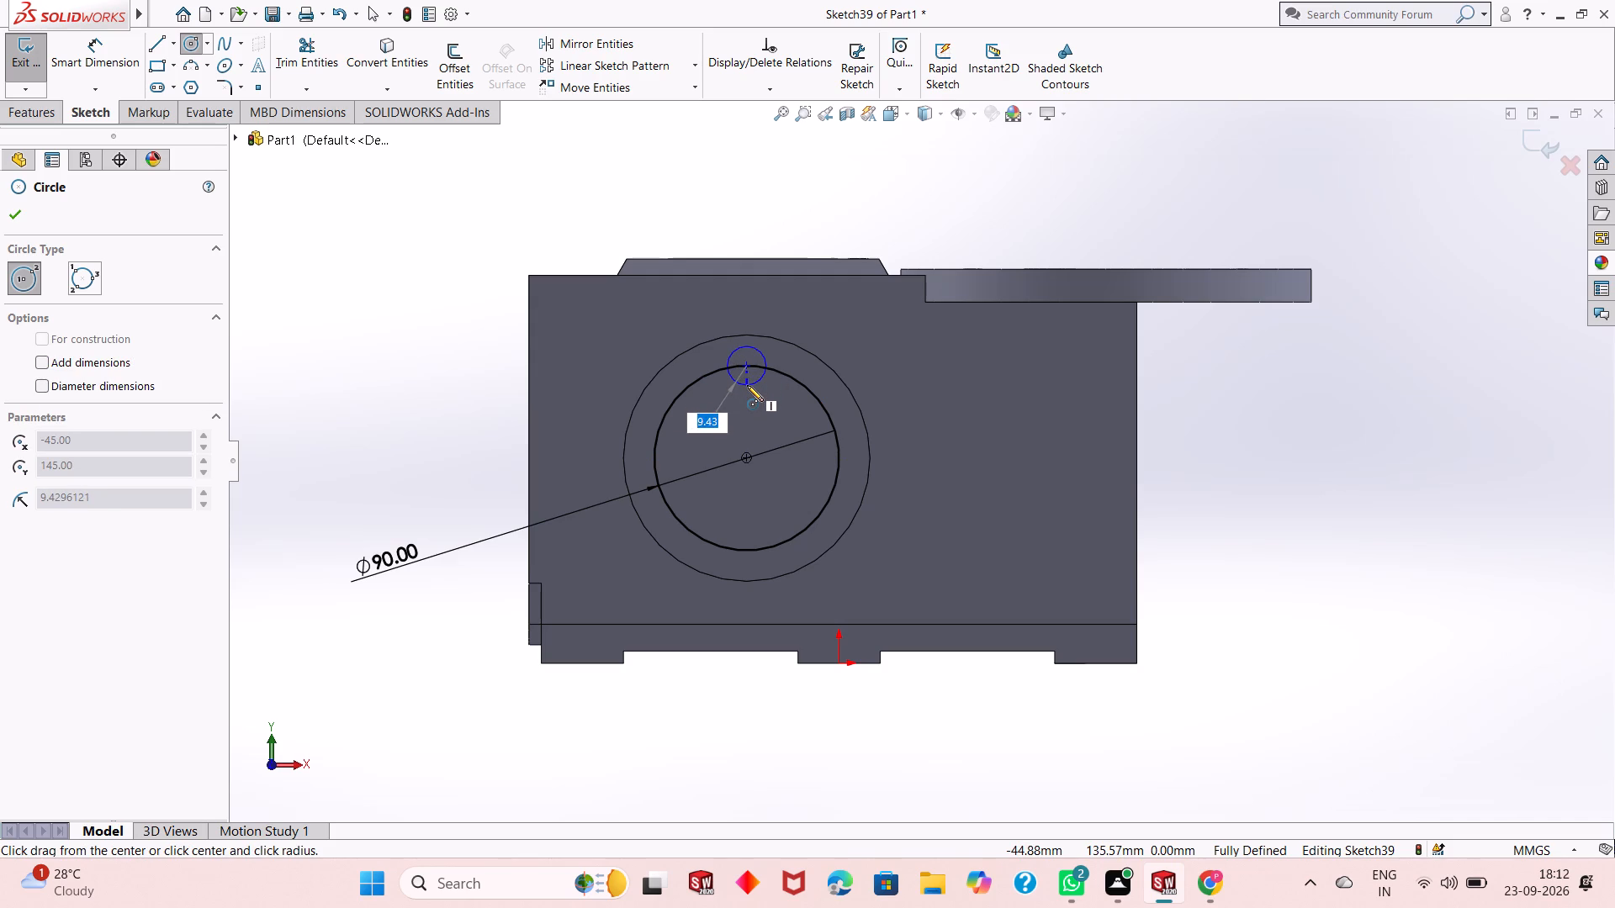
left_click(752, 385)
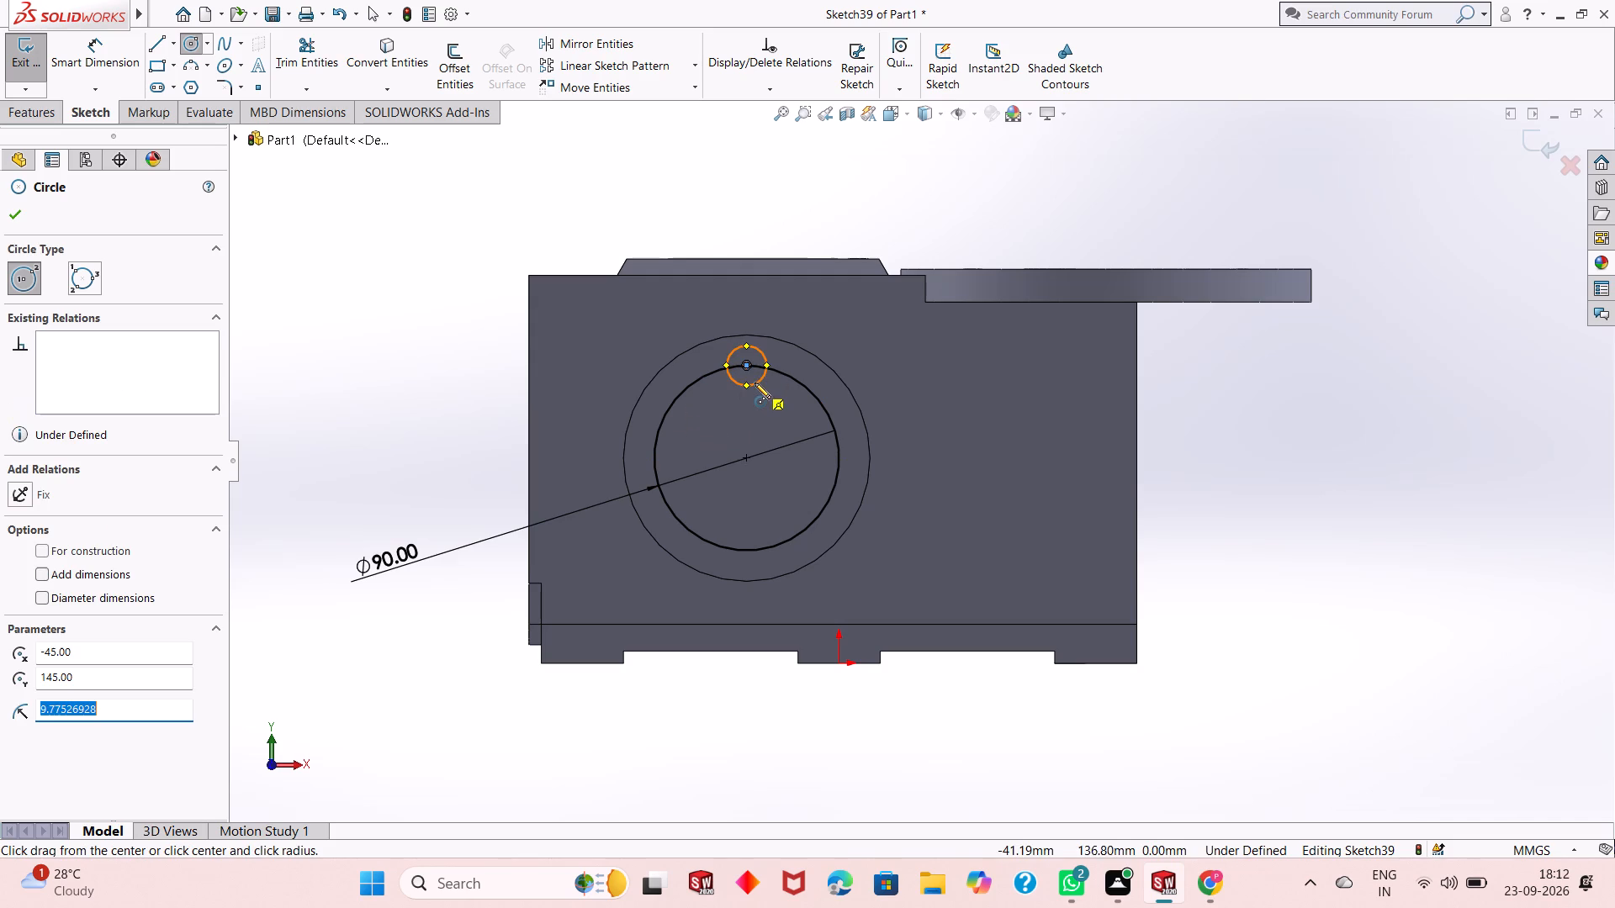
scroll(755, 381, "down", 1)
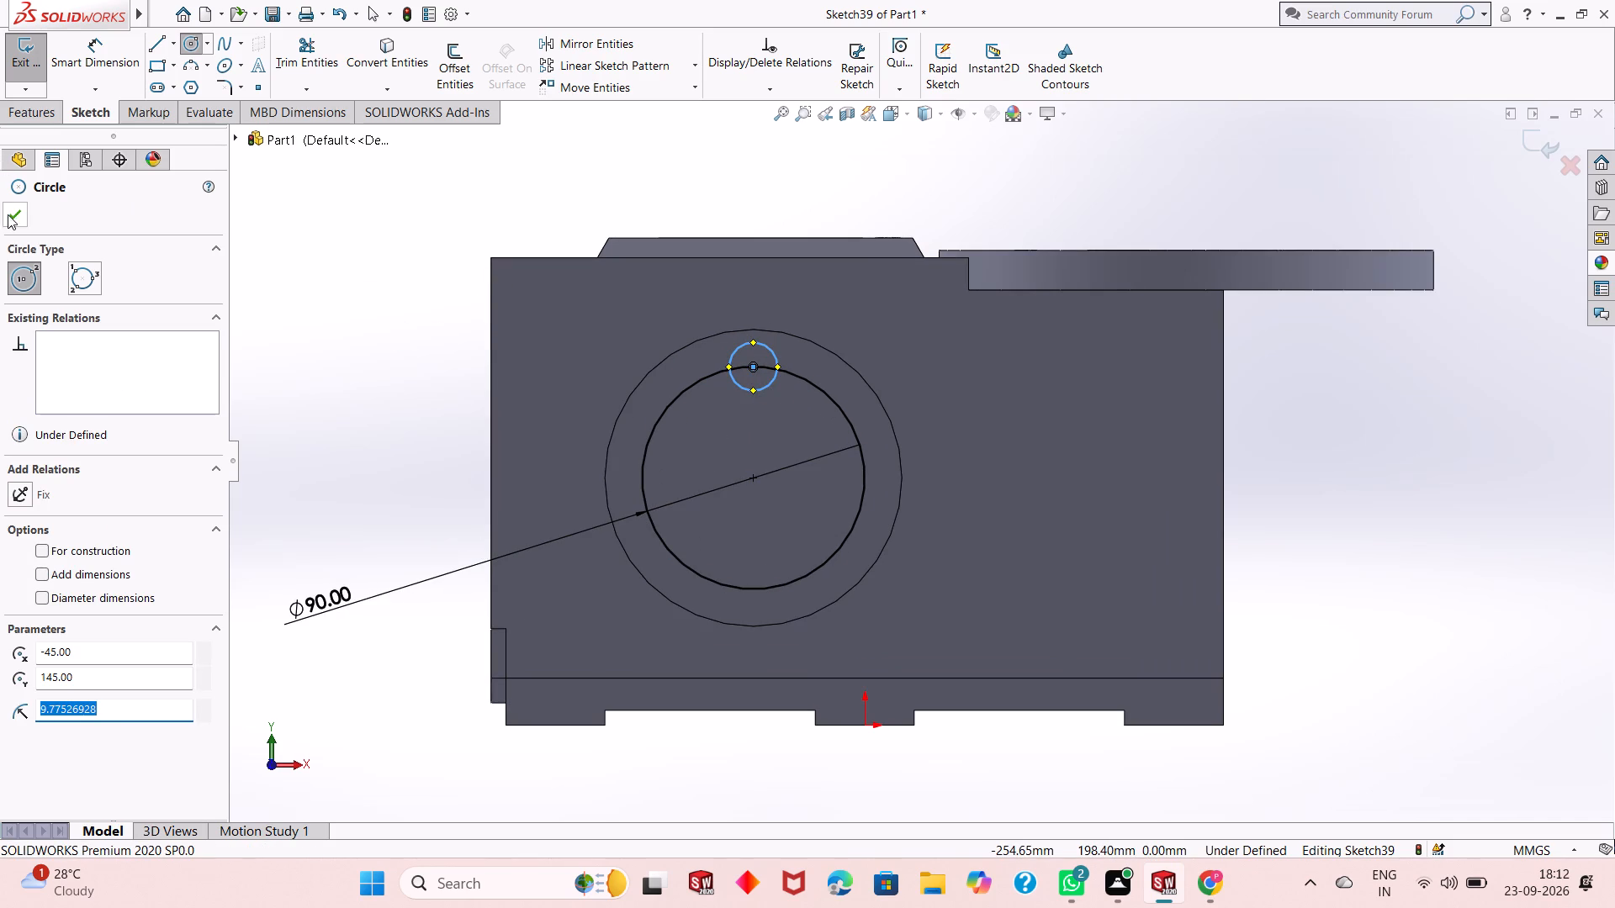
left_click(10, 216)
Dimension the small circle's diameter as 10 mm.
left_click(105, 40)
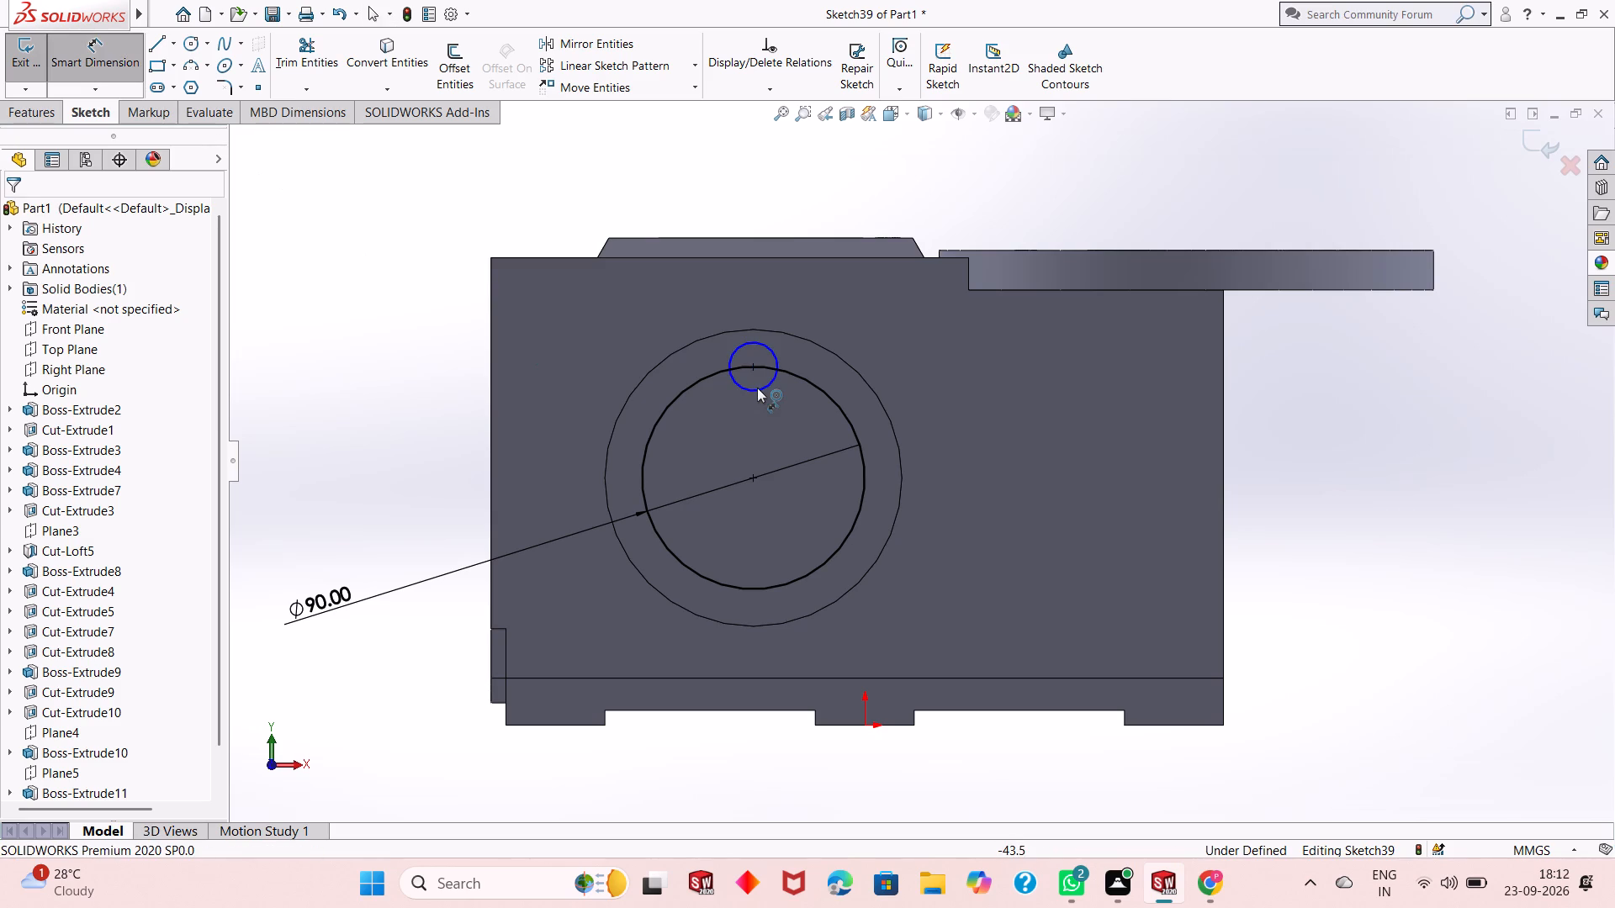
left_click(757, 388)
left_click(1281, 582)
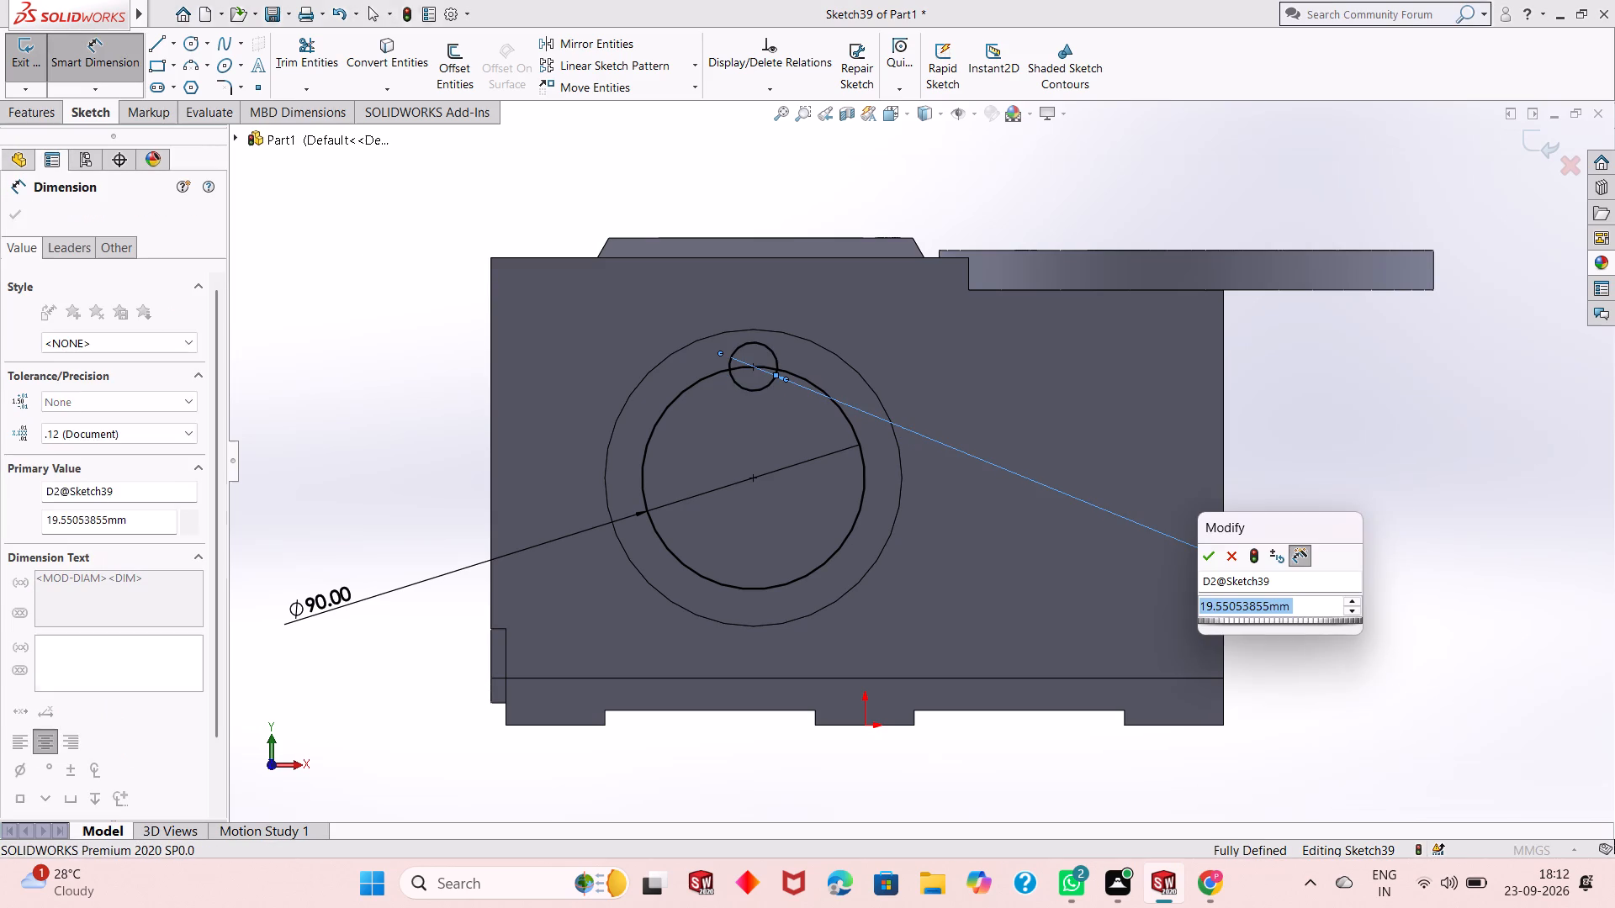
type("10")
key("Return")
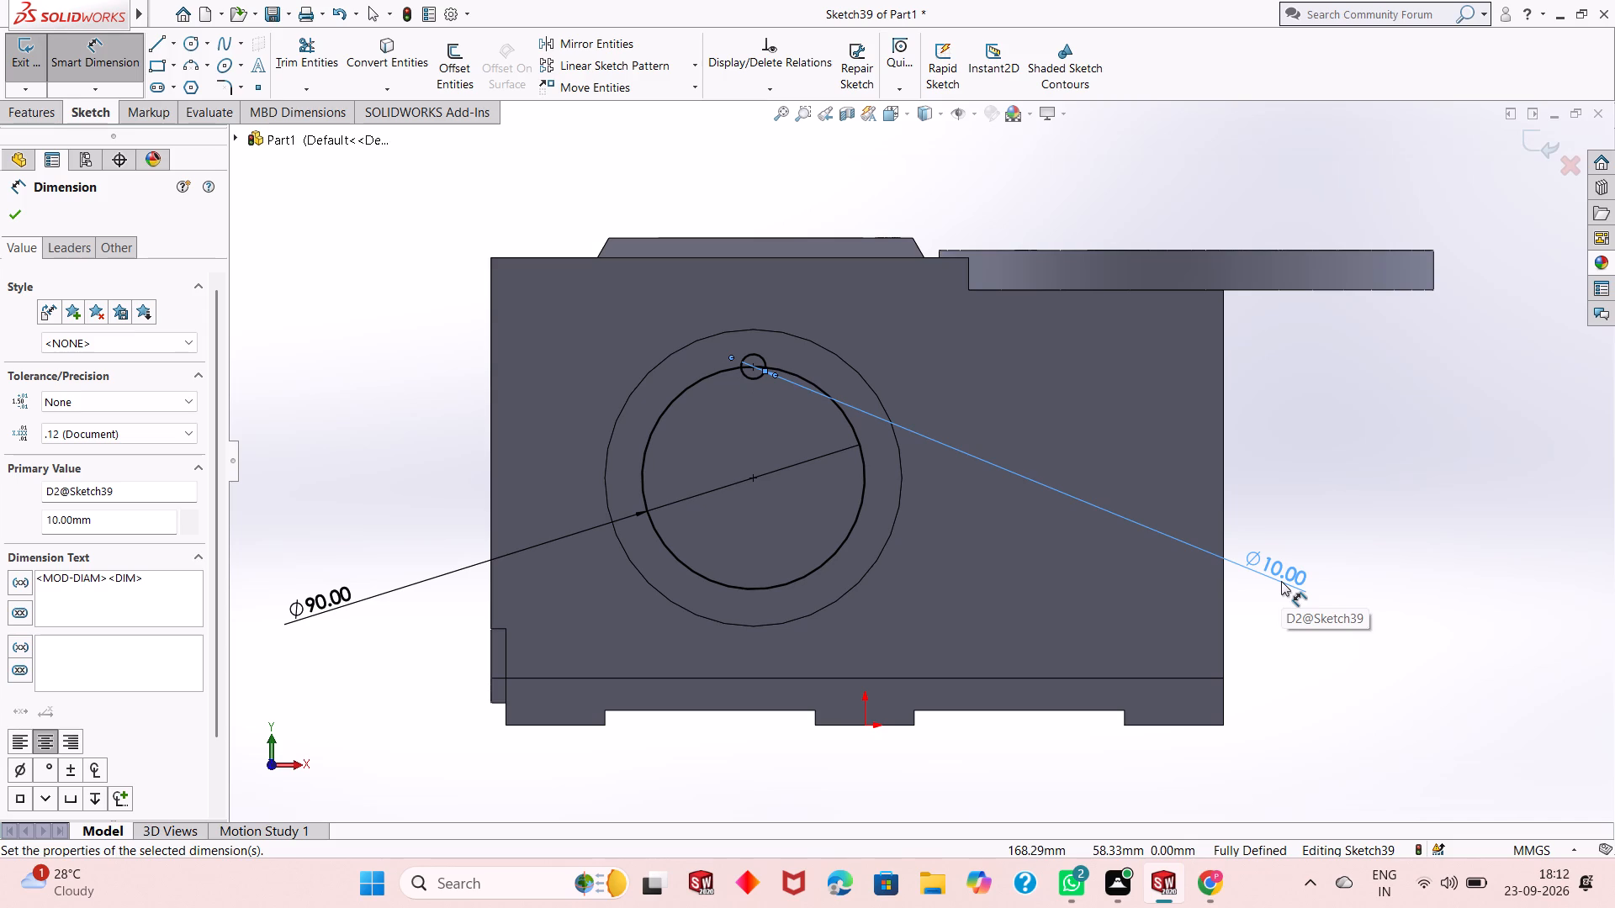
Set the diameter of the circle carrying the small circle to 95 mm.
middle_click_drag(835, 457, 880, 464)
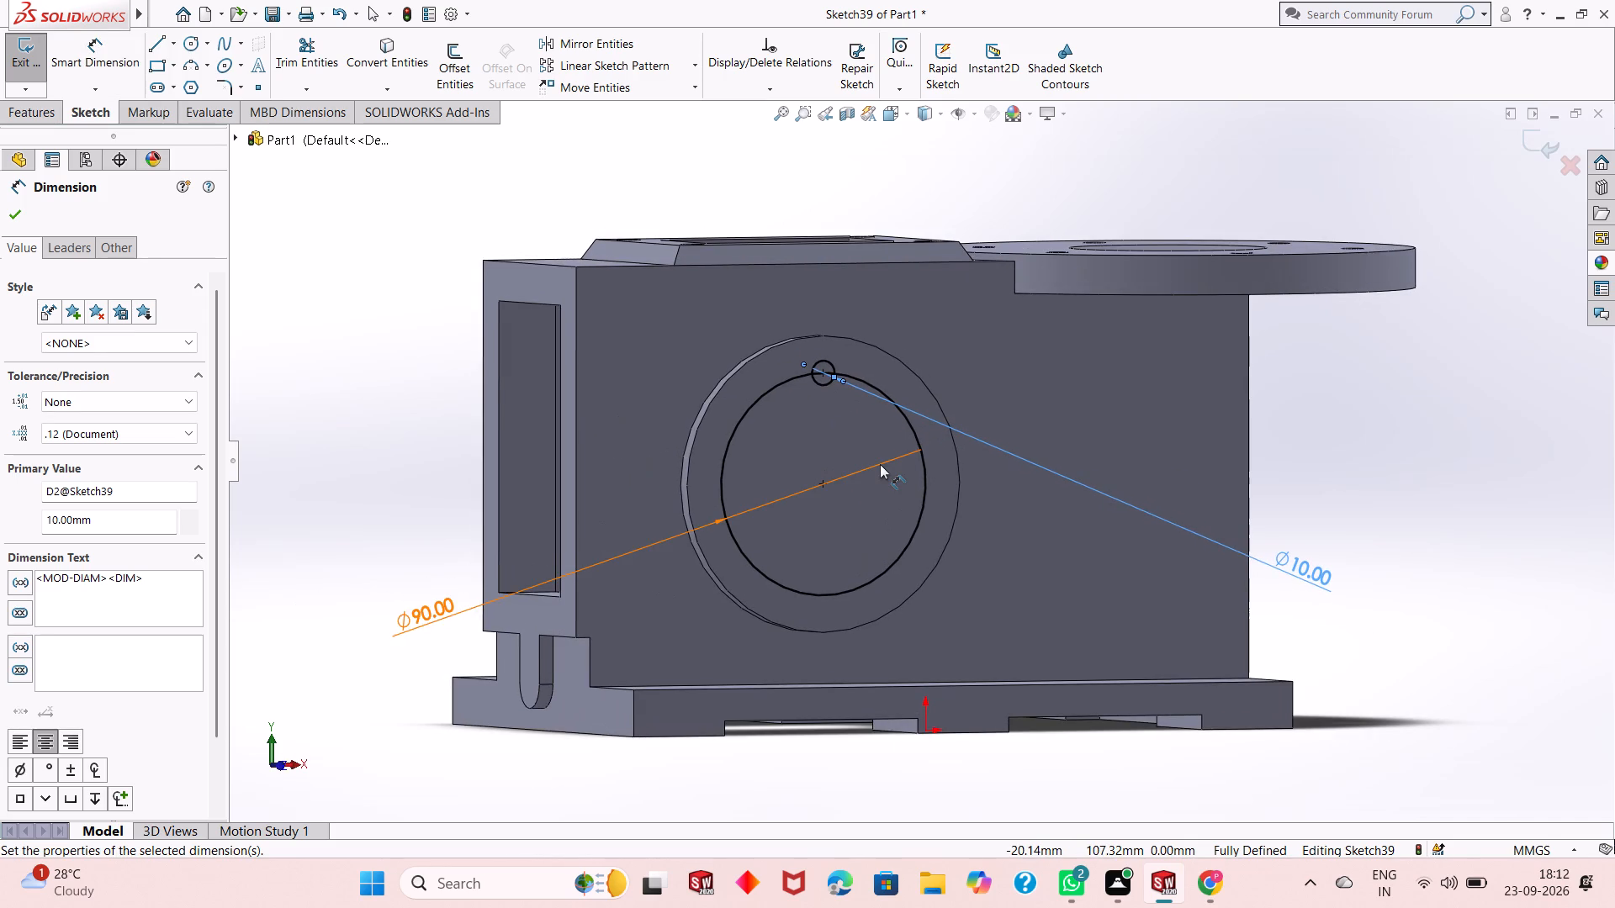
scroll(880, 464, "down", 1)
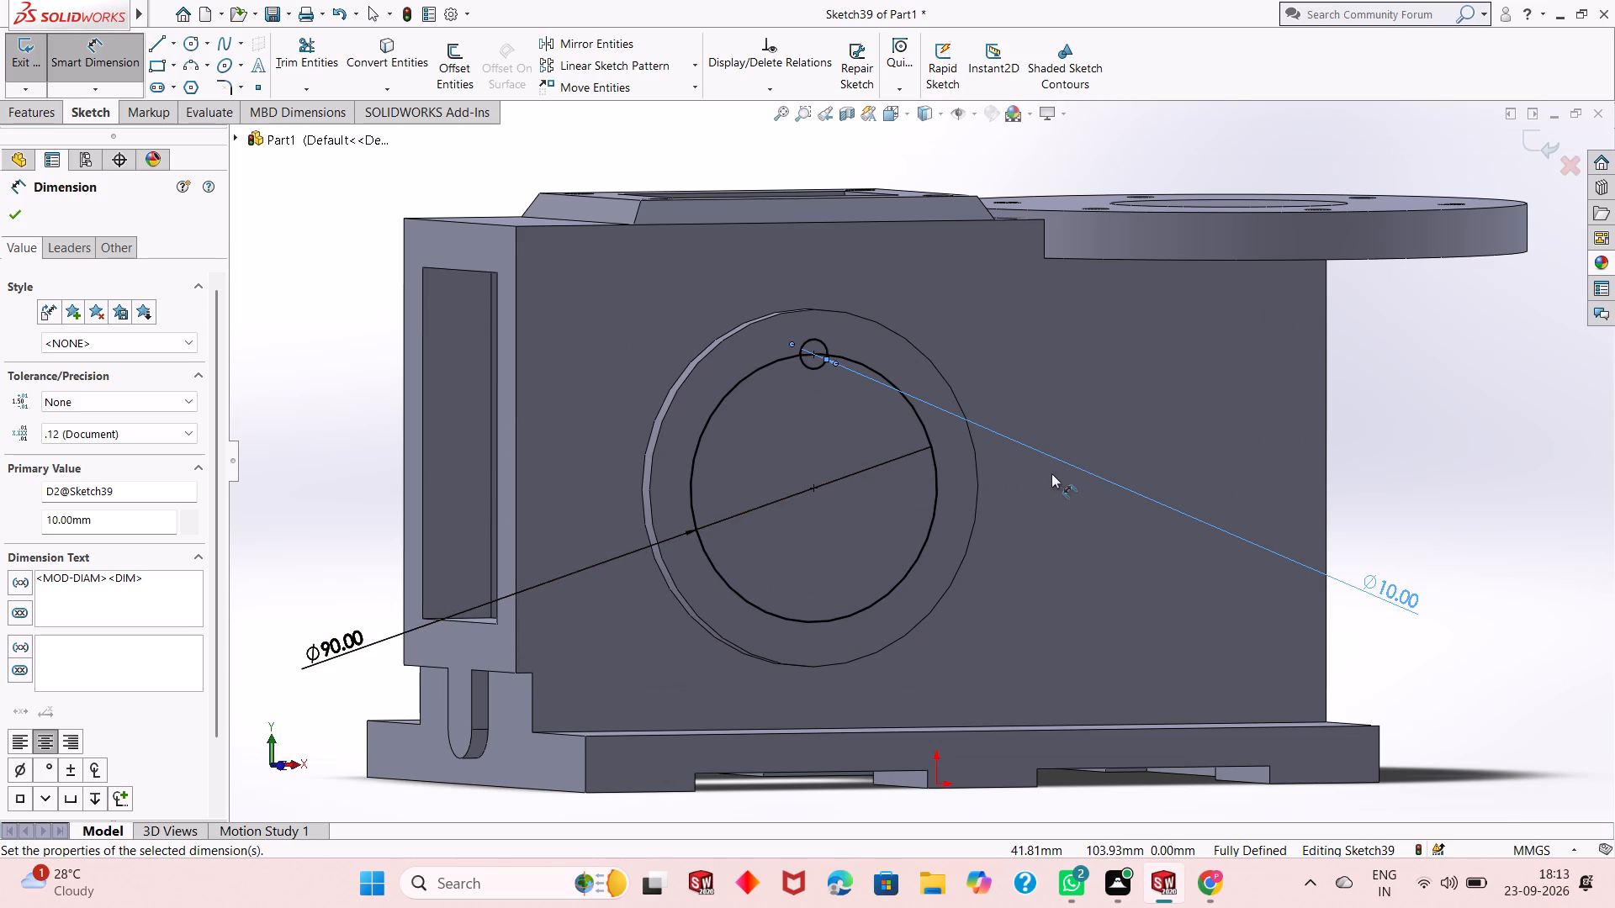
double_click(336, 649)
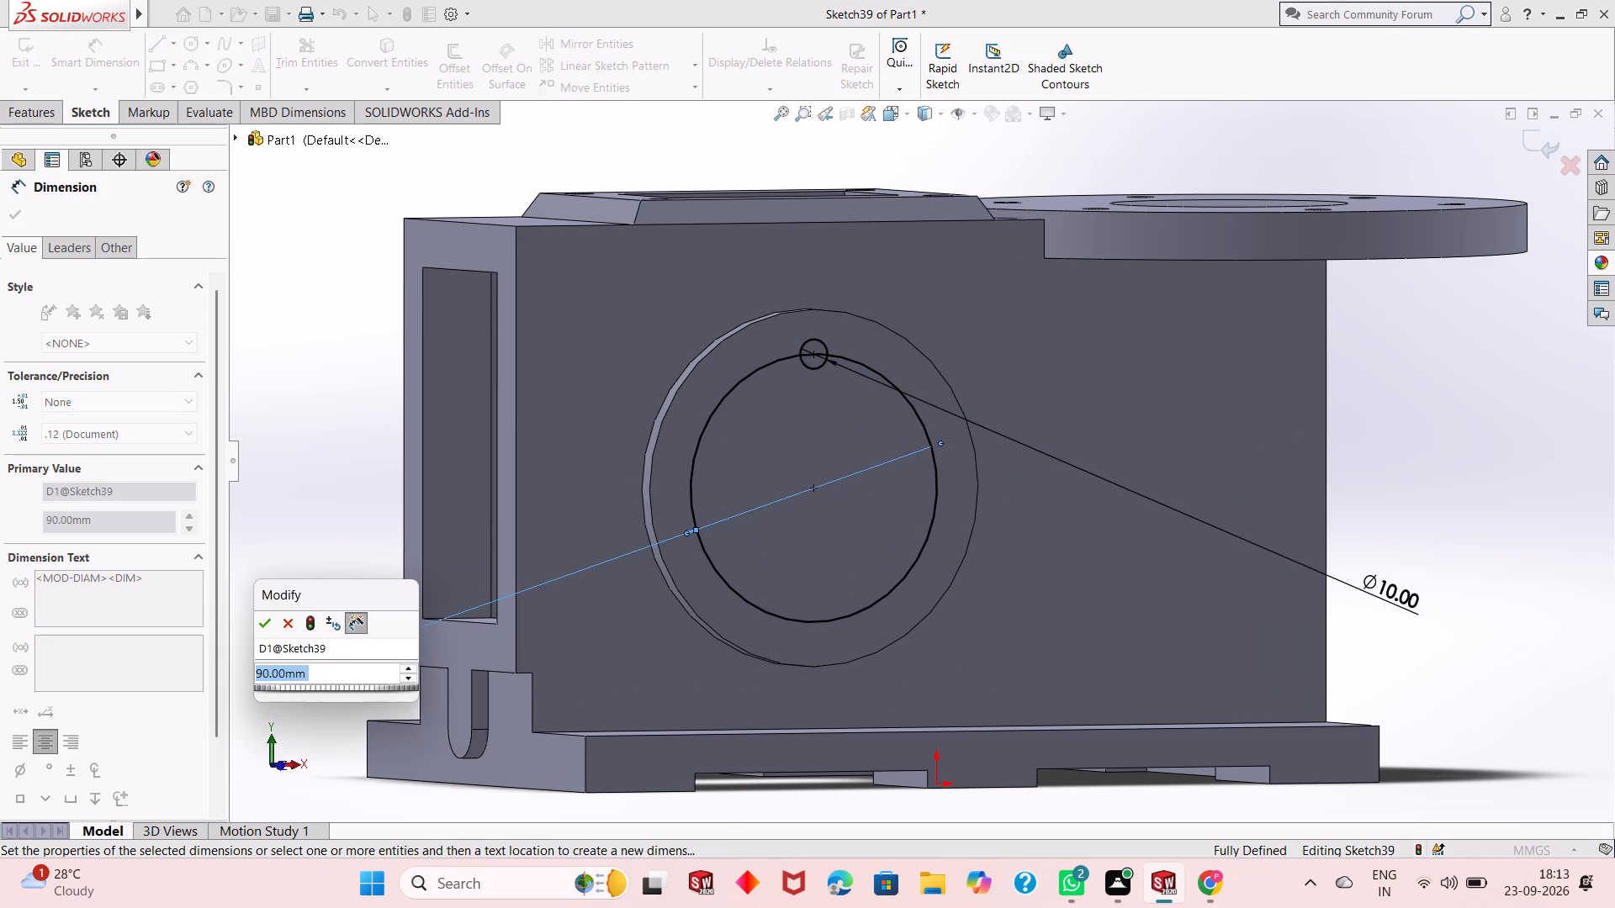
type("95")
key("Return")
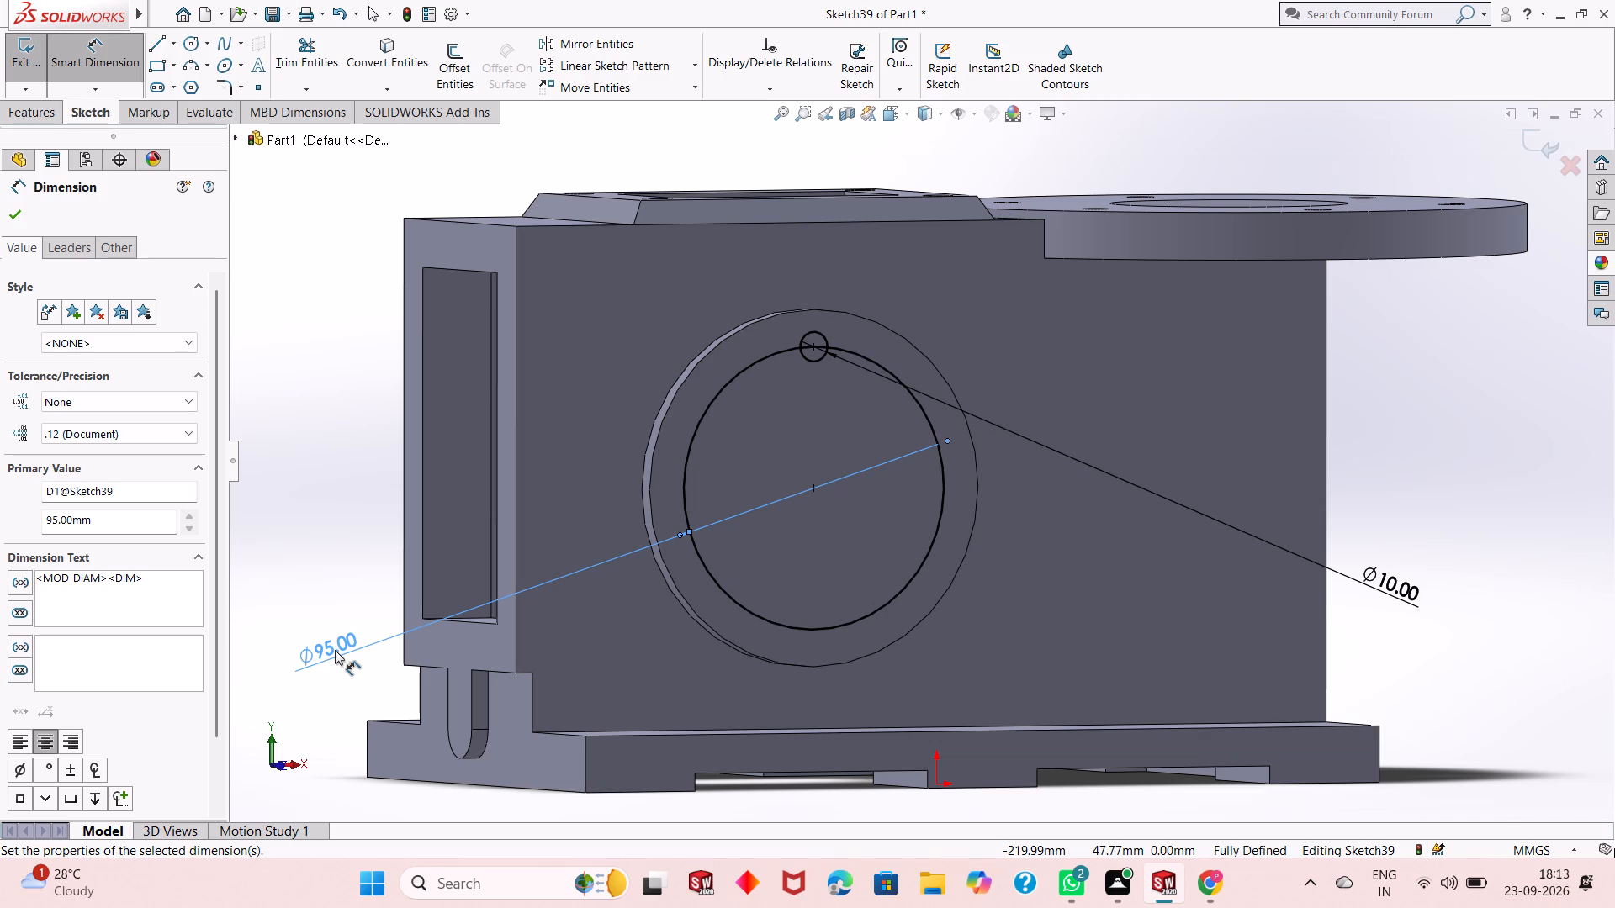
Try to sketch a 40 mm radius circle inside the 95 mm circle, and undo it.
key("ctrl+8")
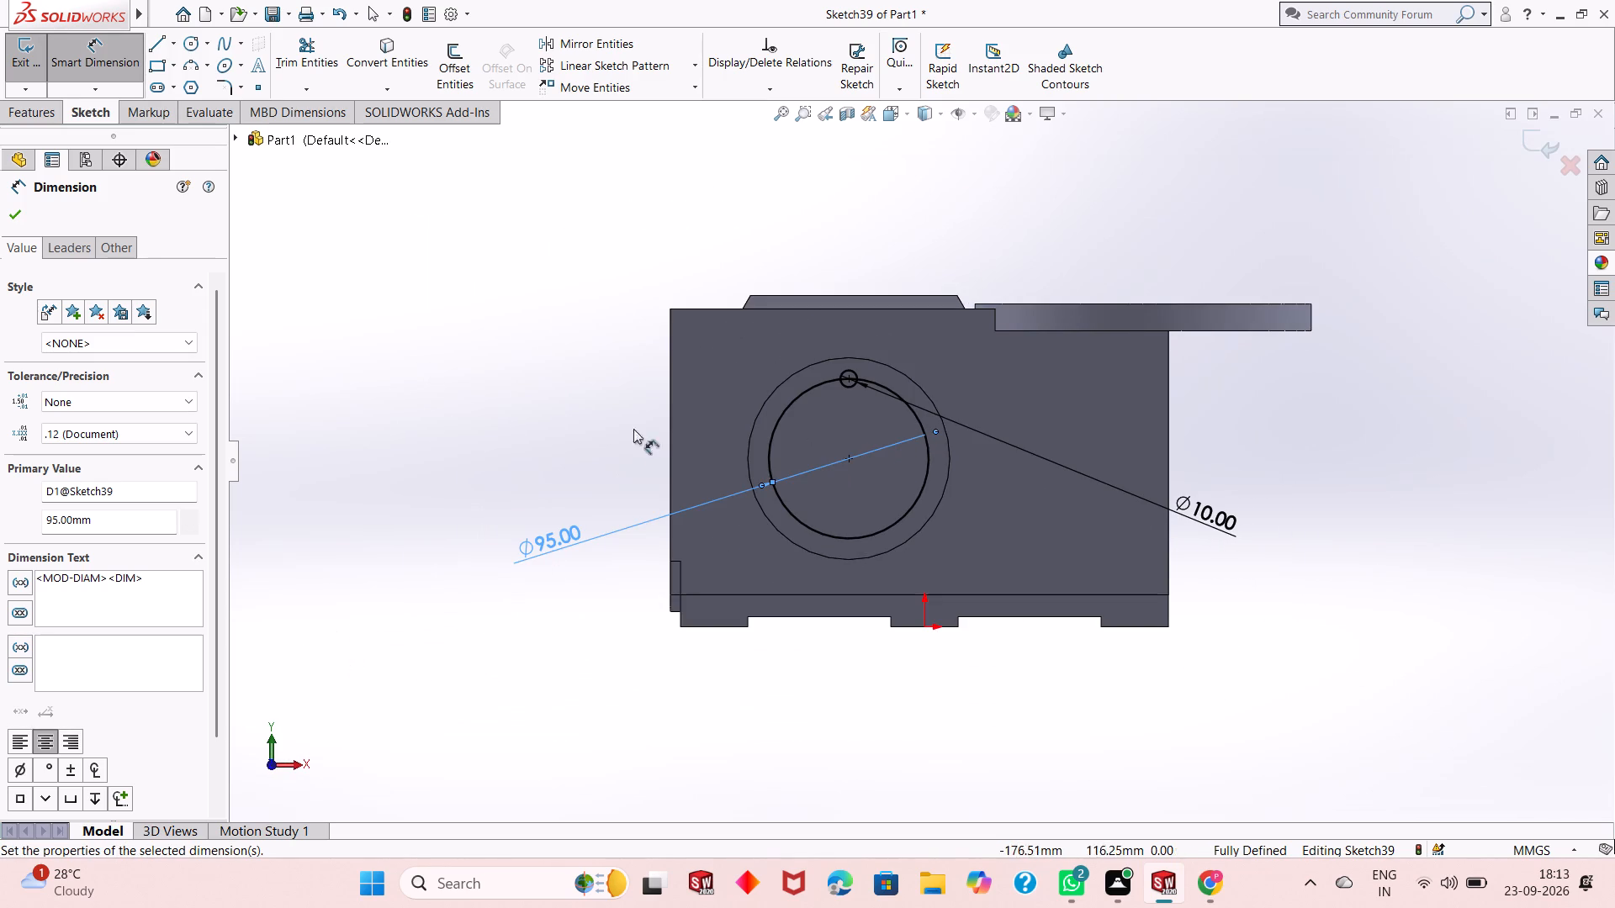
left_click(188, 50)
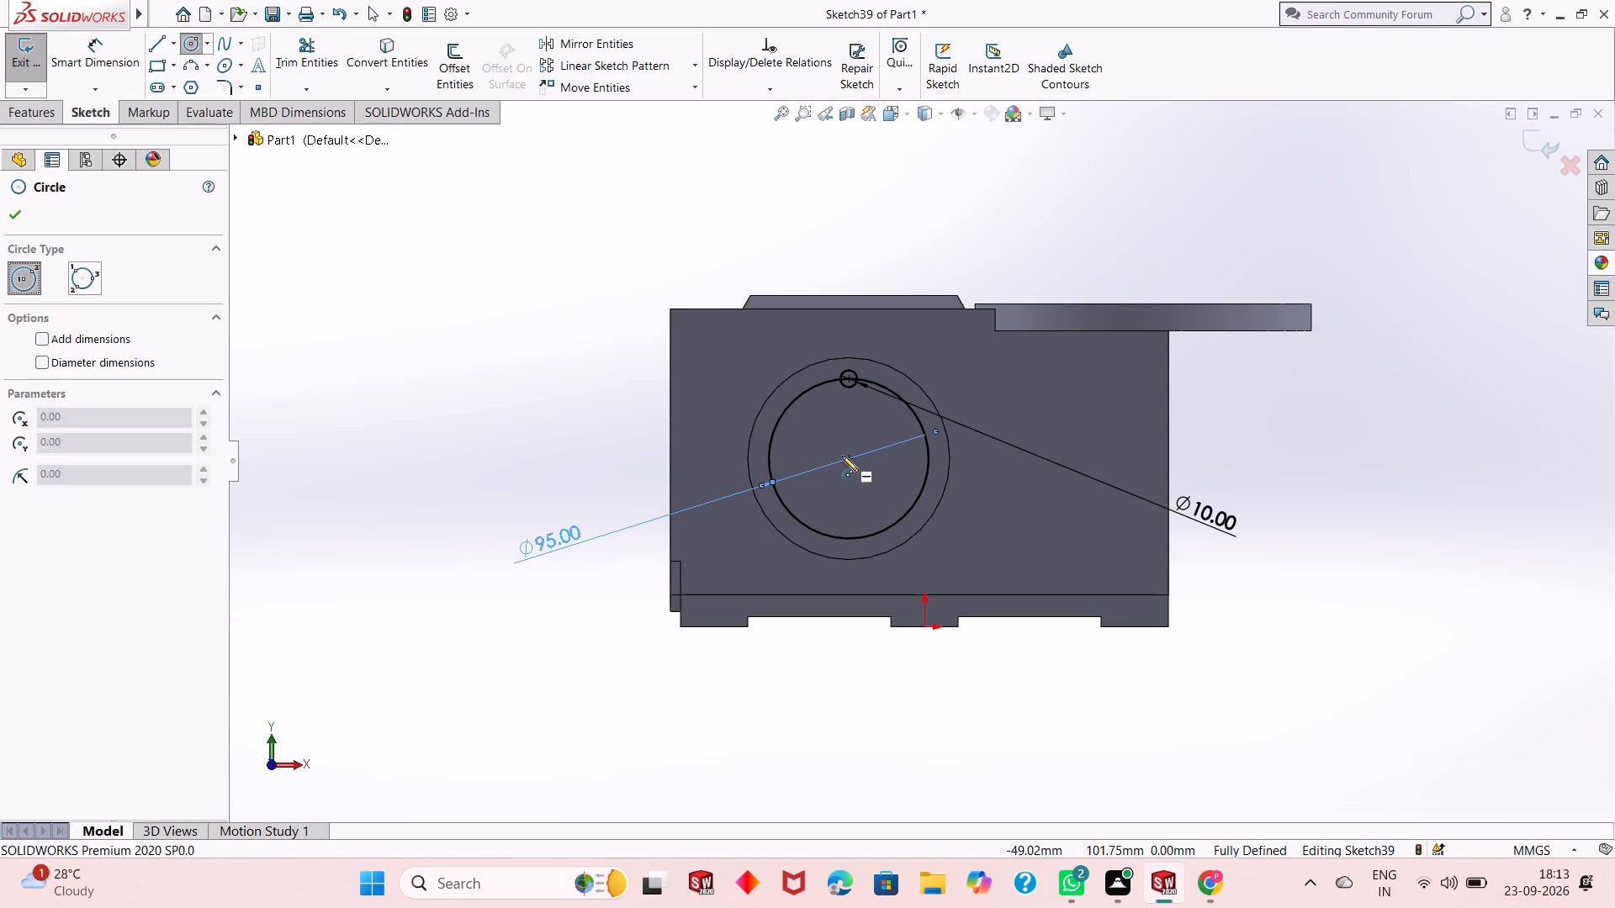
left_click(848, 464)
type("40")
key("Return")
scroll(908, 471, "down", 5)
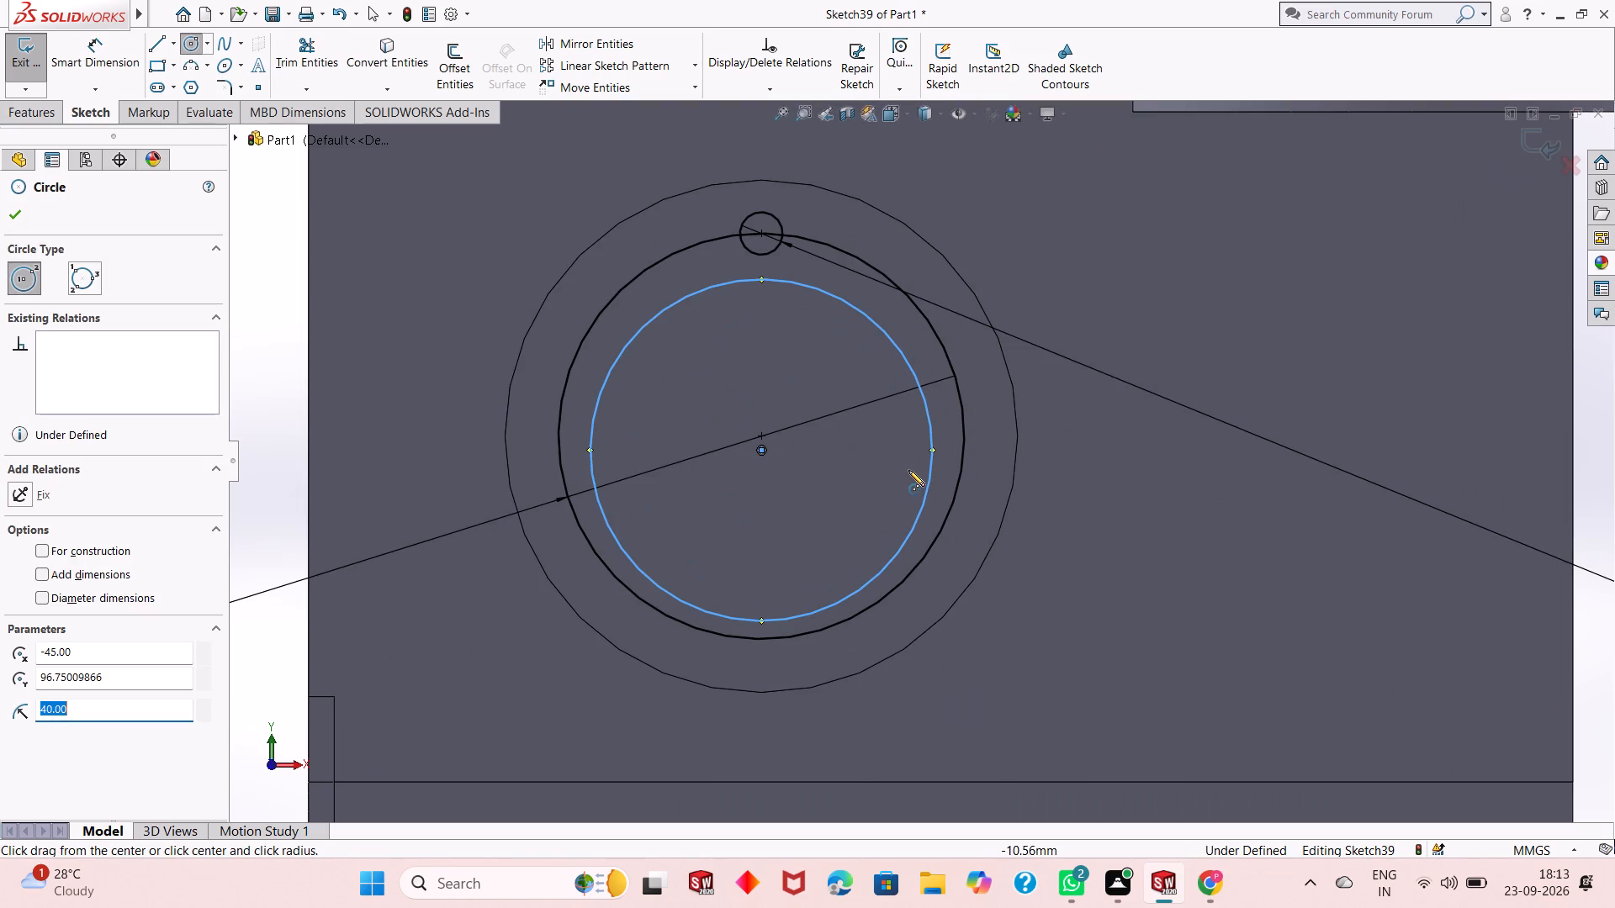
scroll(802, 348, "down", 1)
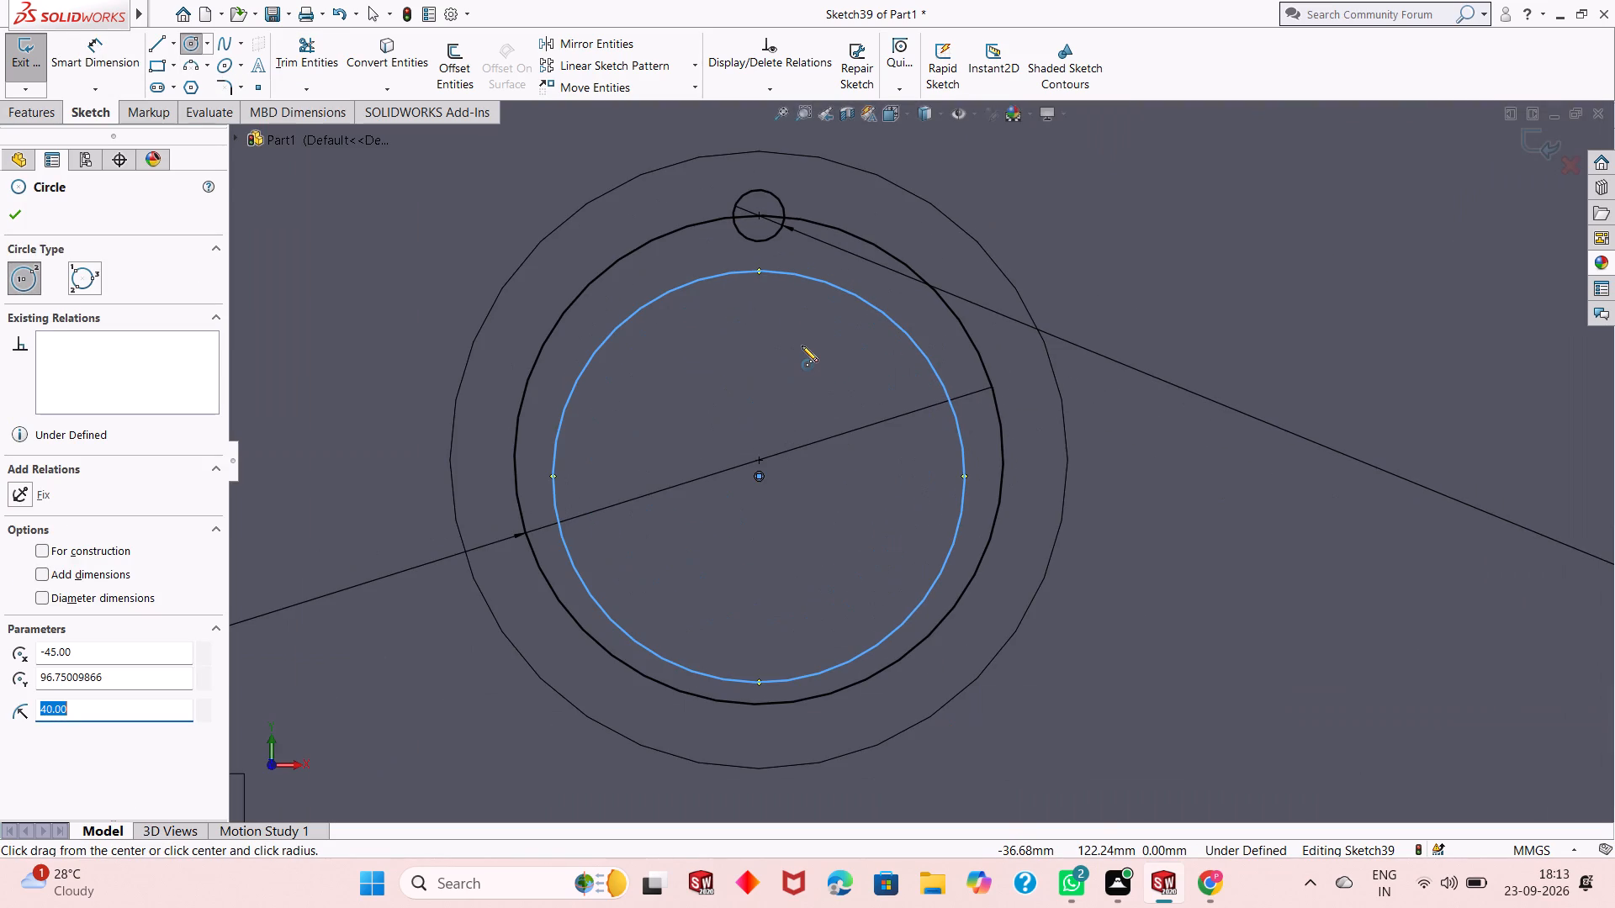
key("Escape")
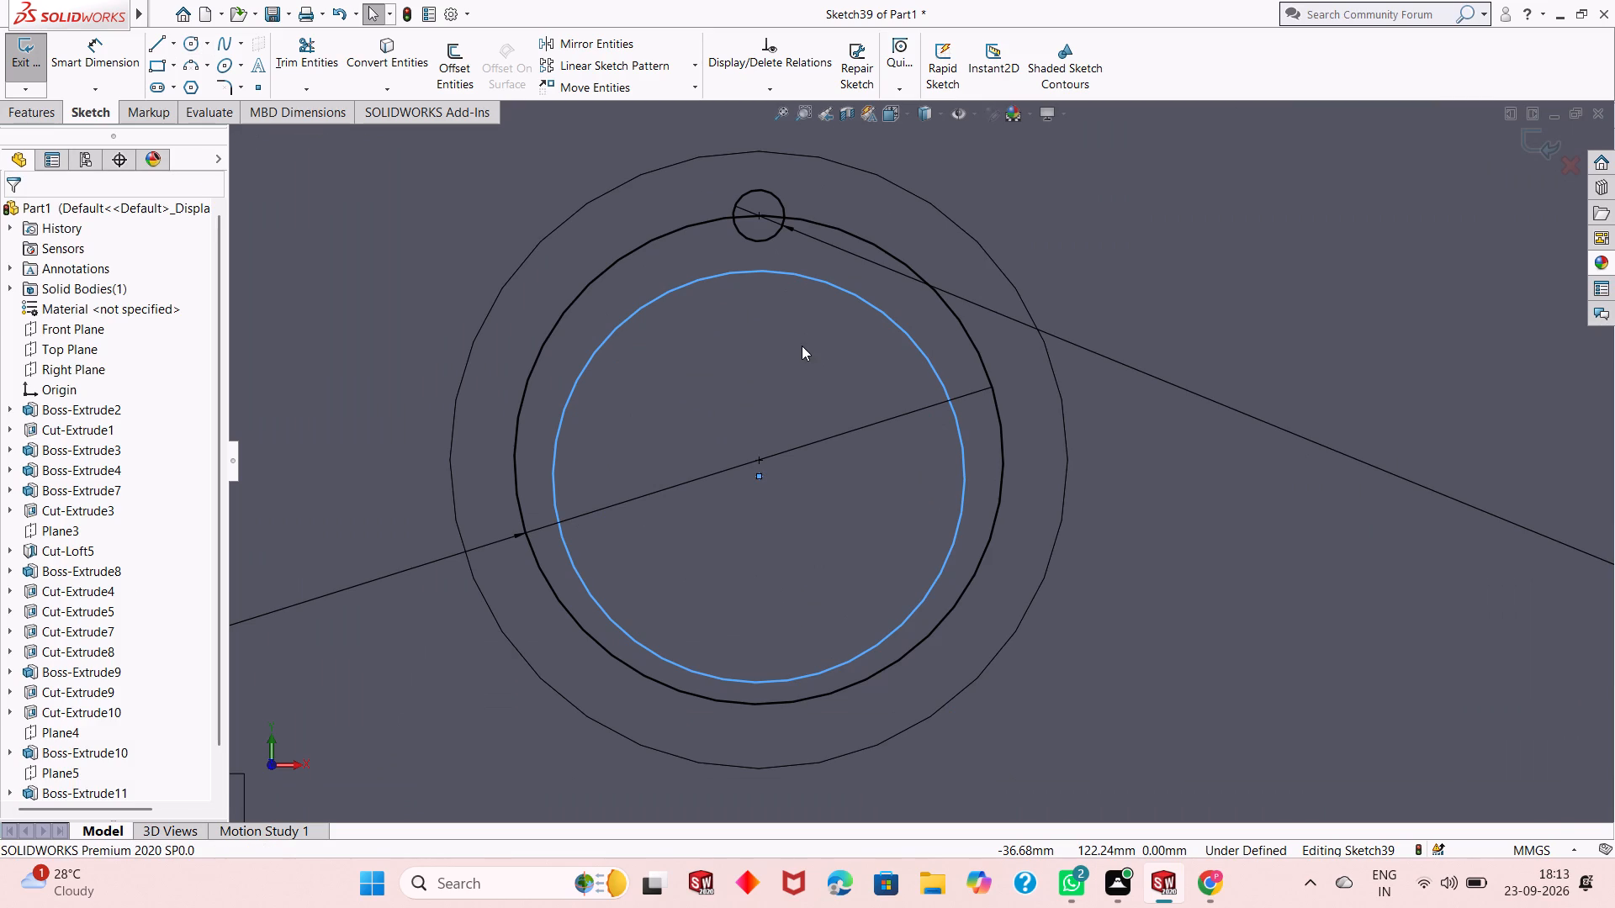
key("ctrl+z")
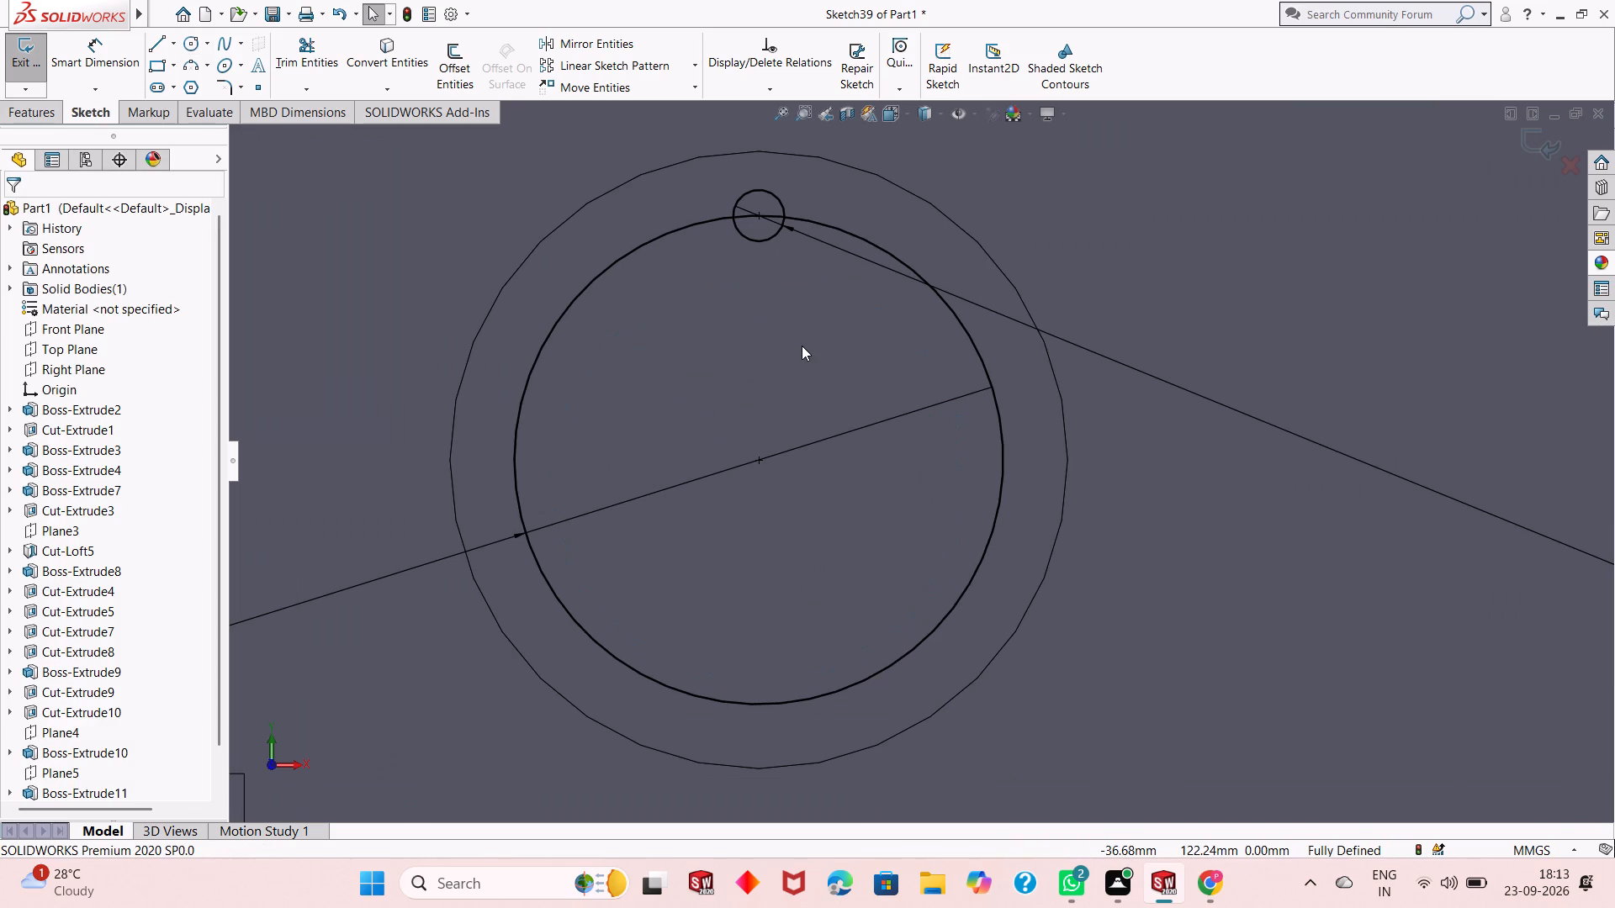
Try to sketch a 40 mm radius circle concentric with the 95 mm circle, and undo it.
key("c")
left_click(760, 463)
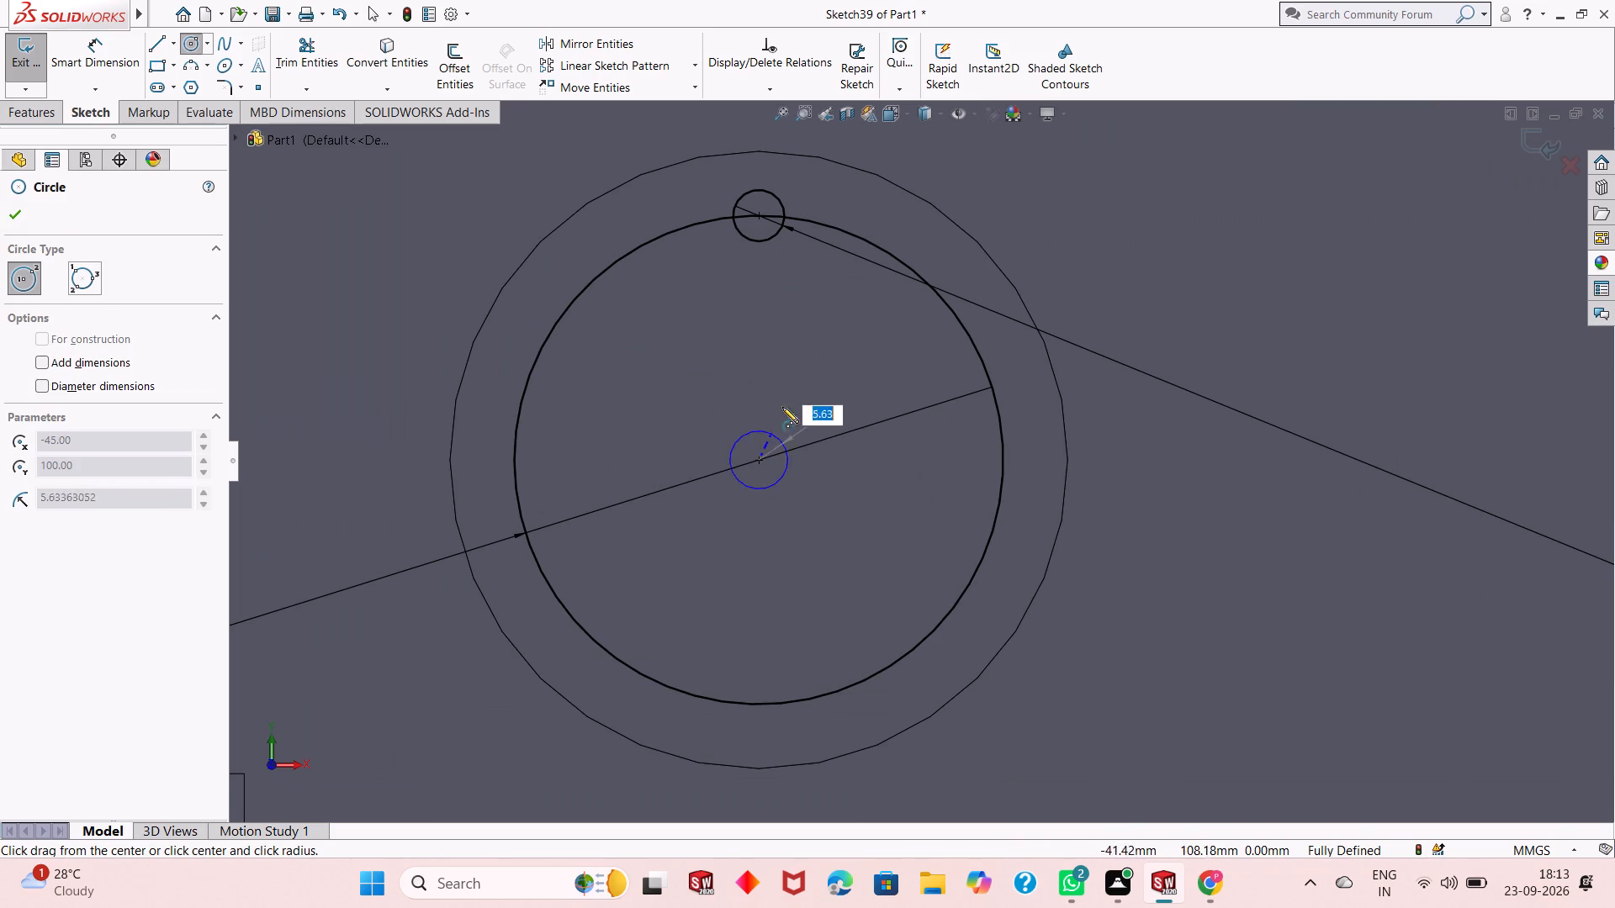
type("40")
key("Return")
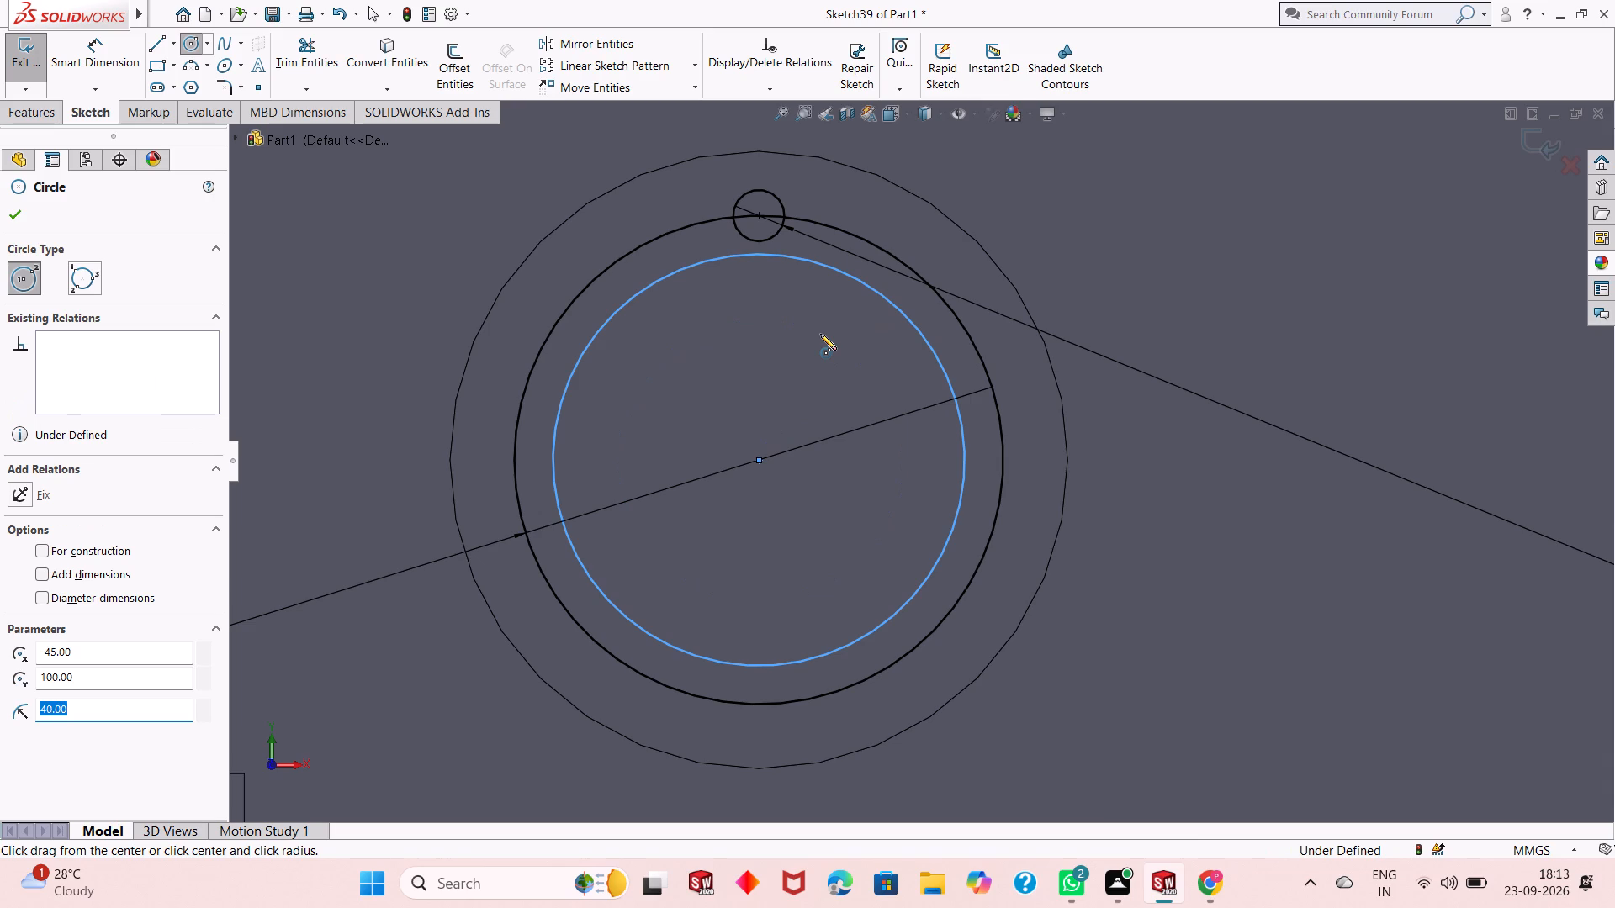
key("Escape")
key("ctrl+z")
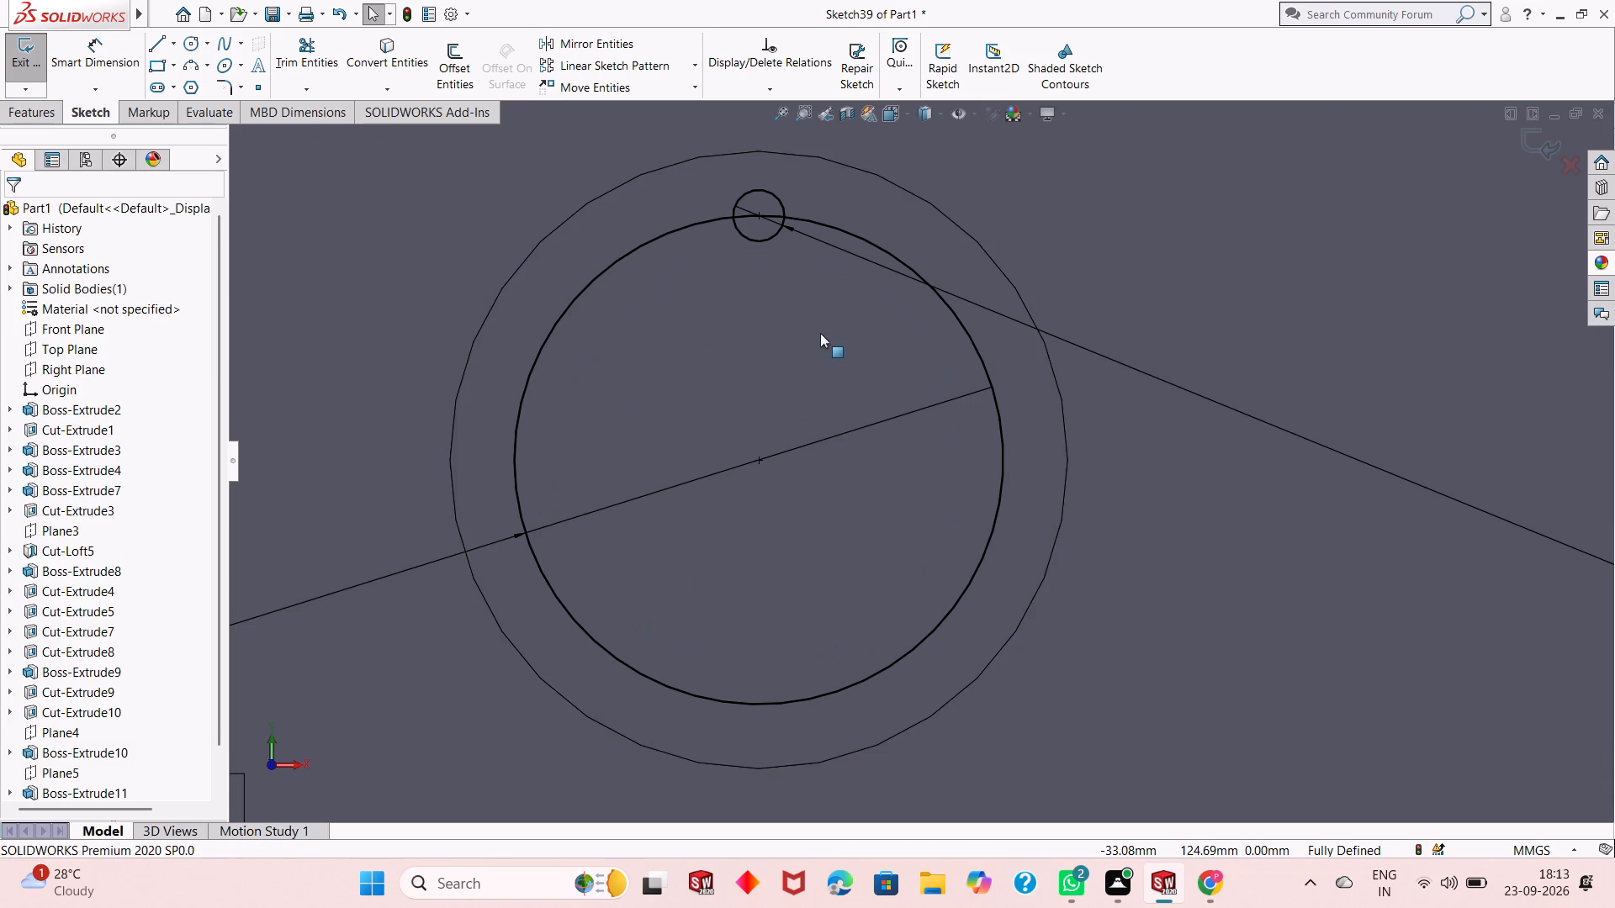
Circular-pattern the 10 mm circle about the centre of the 95 mm circle, with 6 equally spaced instances over 360 degrees.
scroll(820, 334, "up", 3)
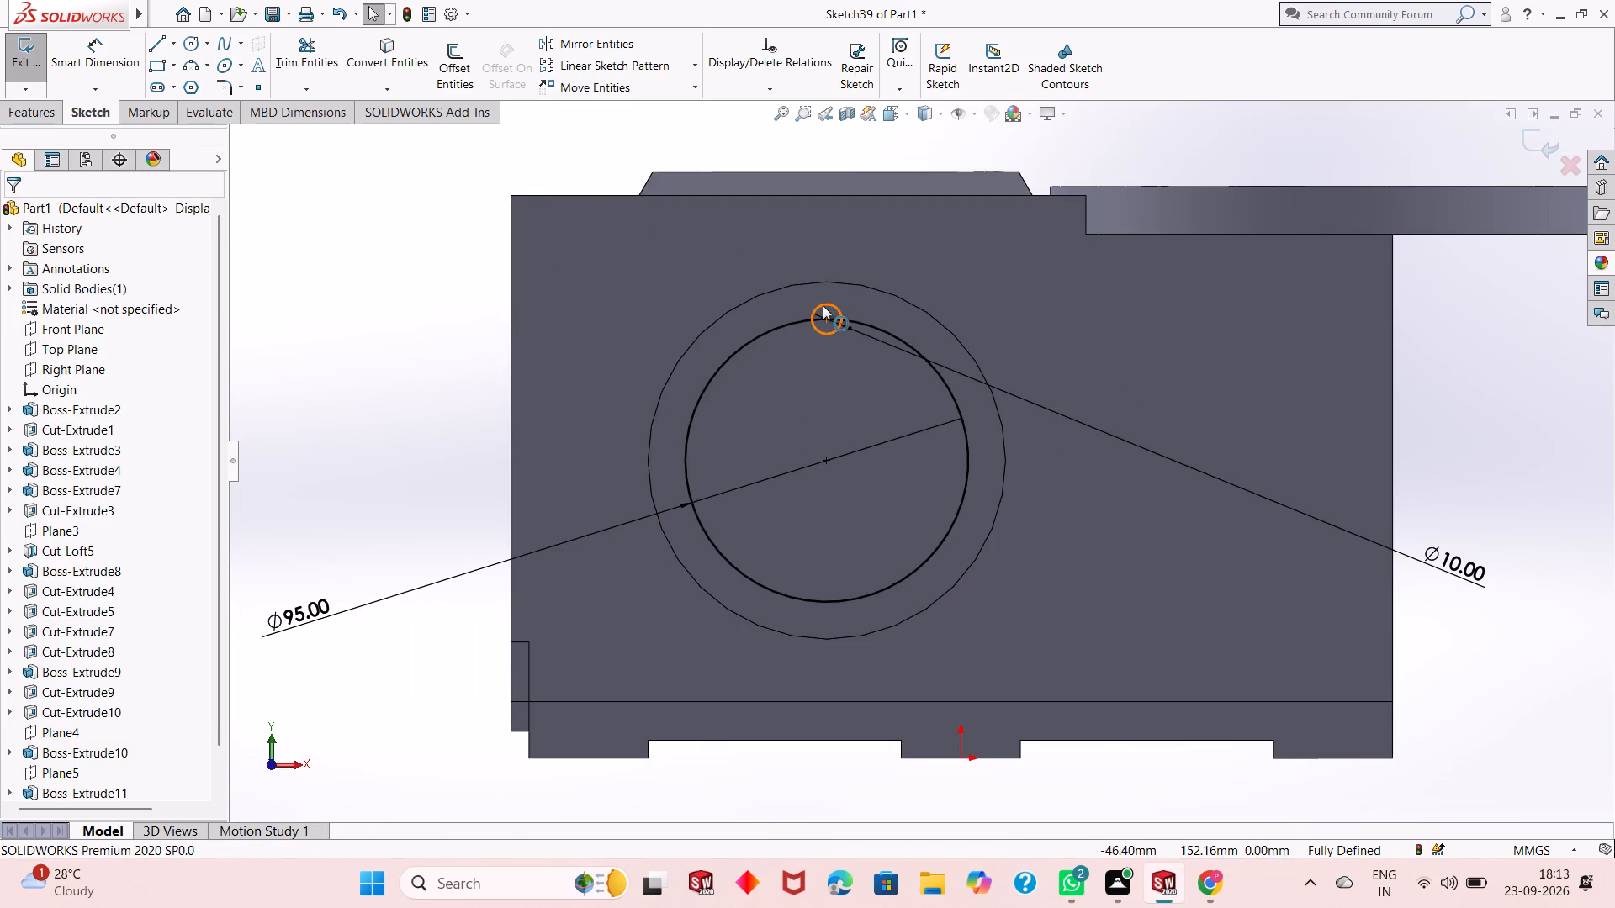
left_click(823, 305)
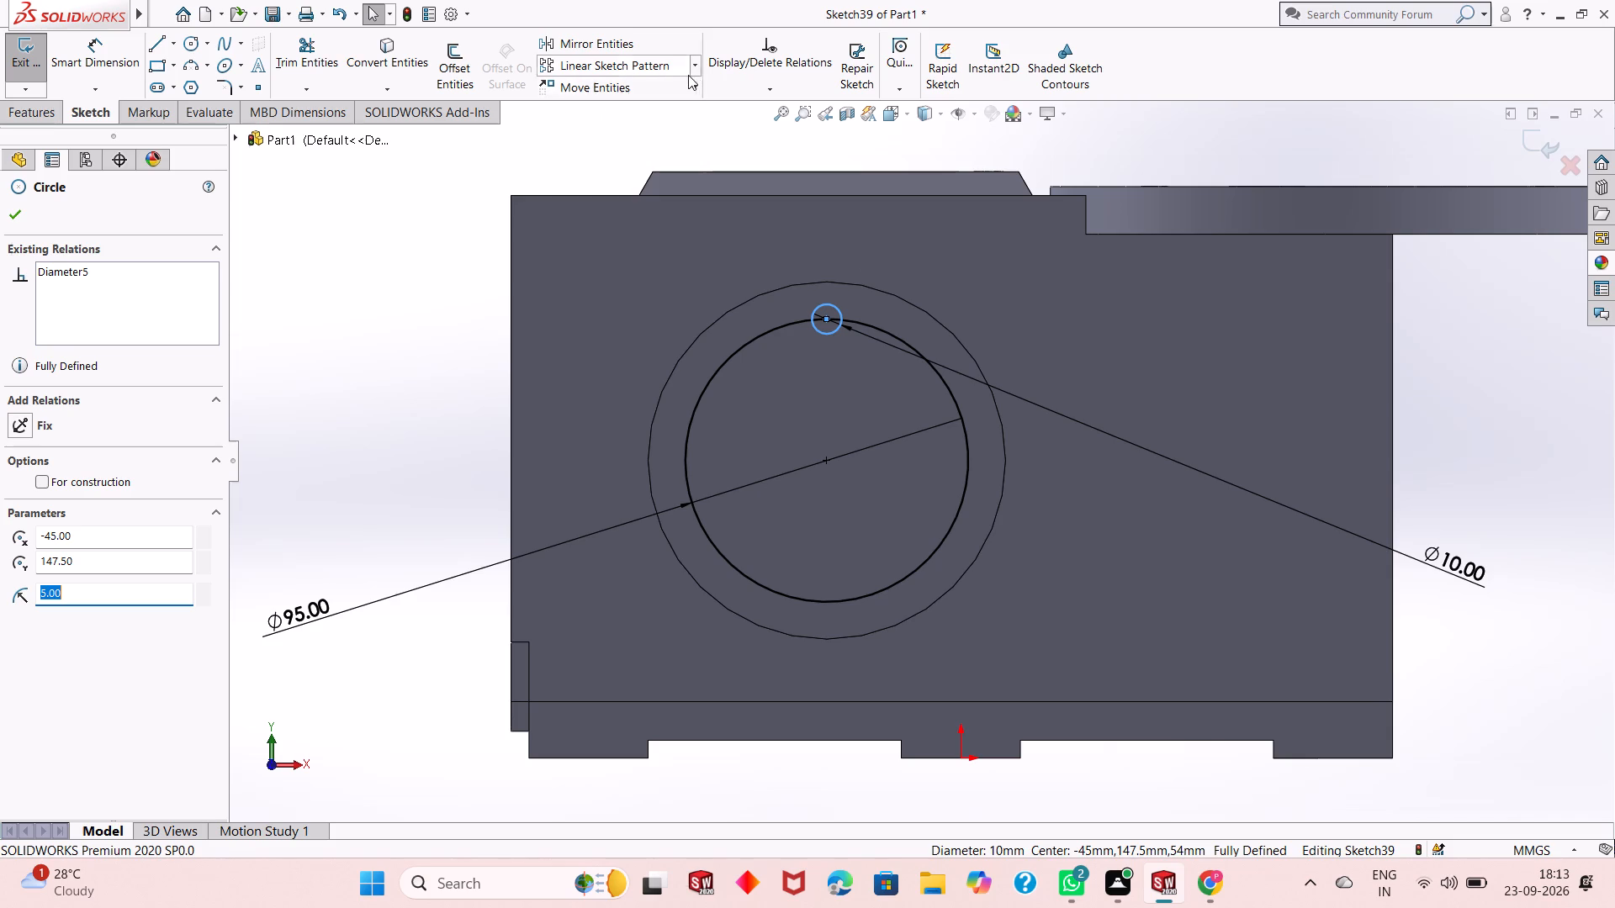
left_click(695, 69)
left_click(691, 113)
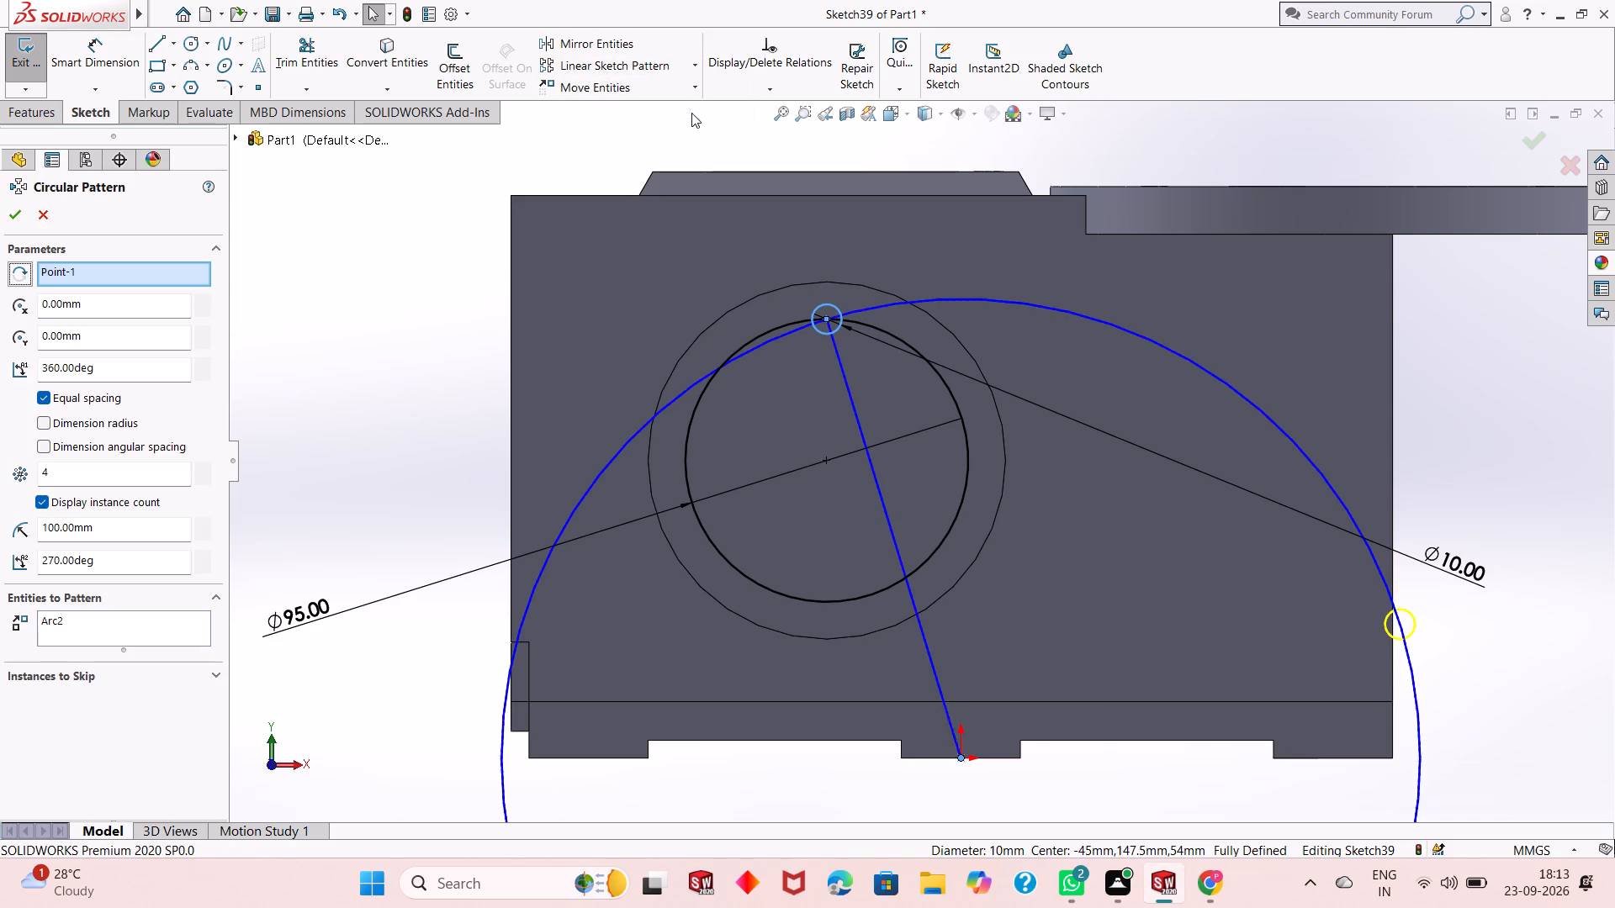
right_click(131, 282)
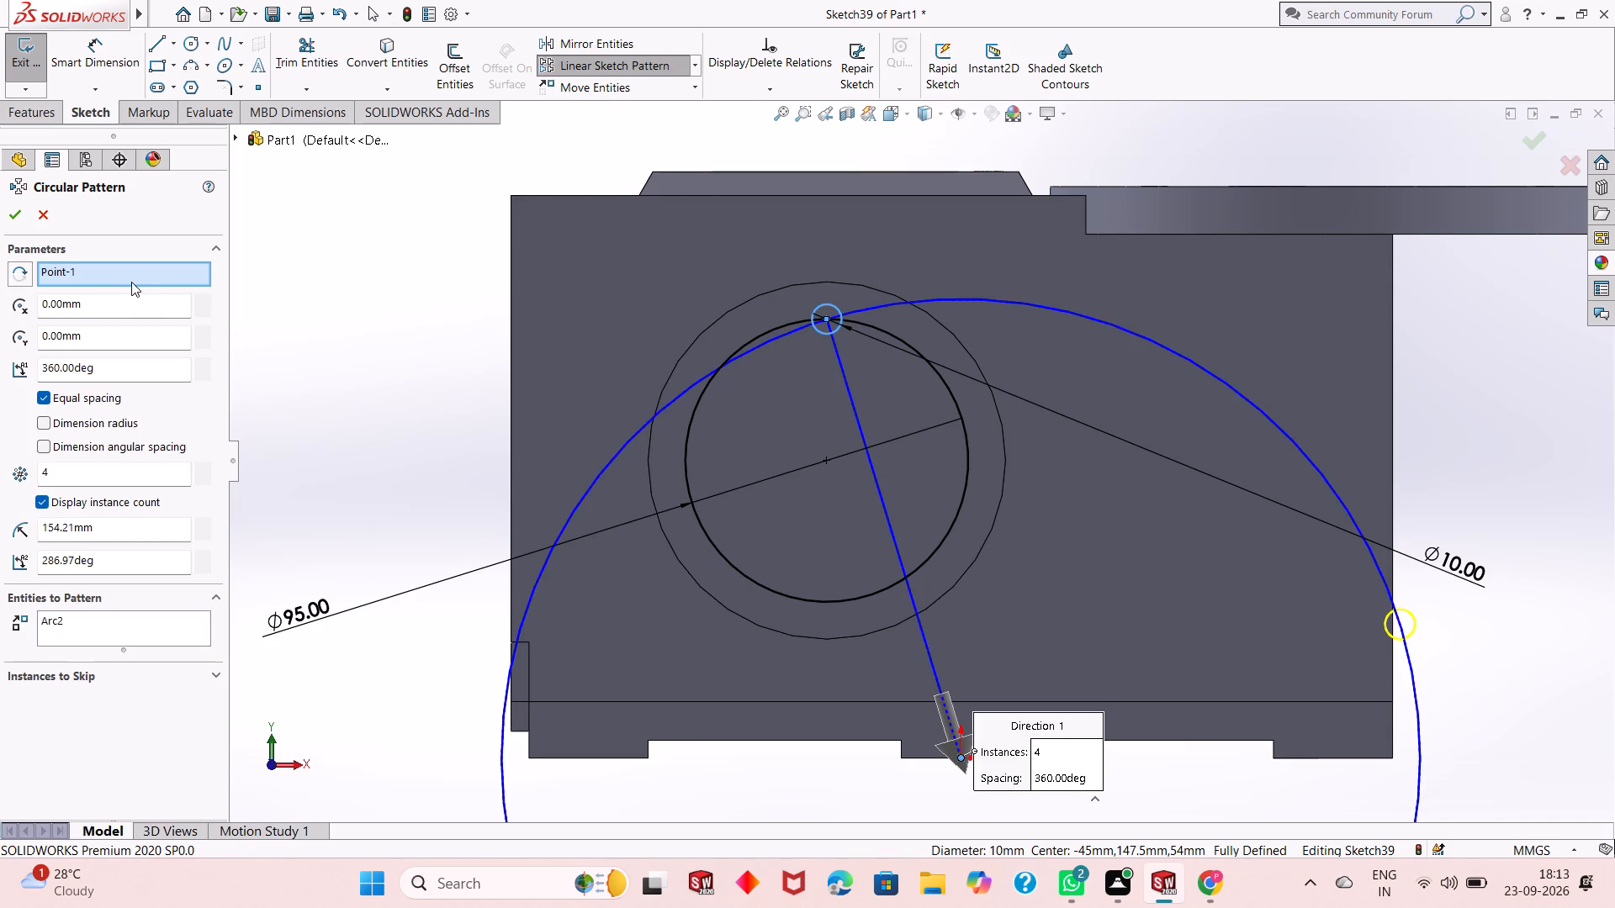
right_click(145, 276)
left_click(177, 312)
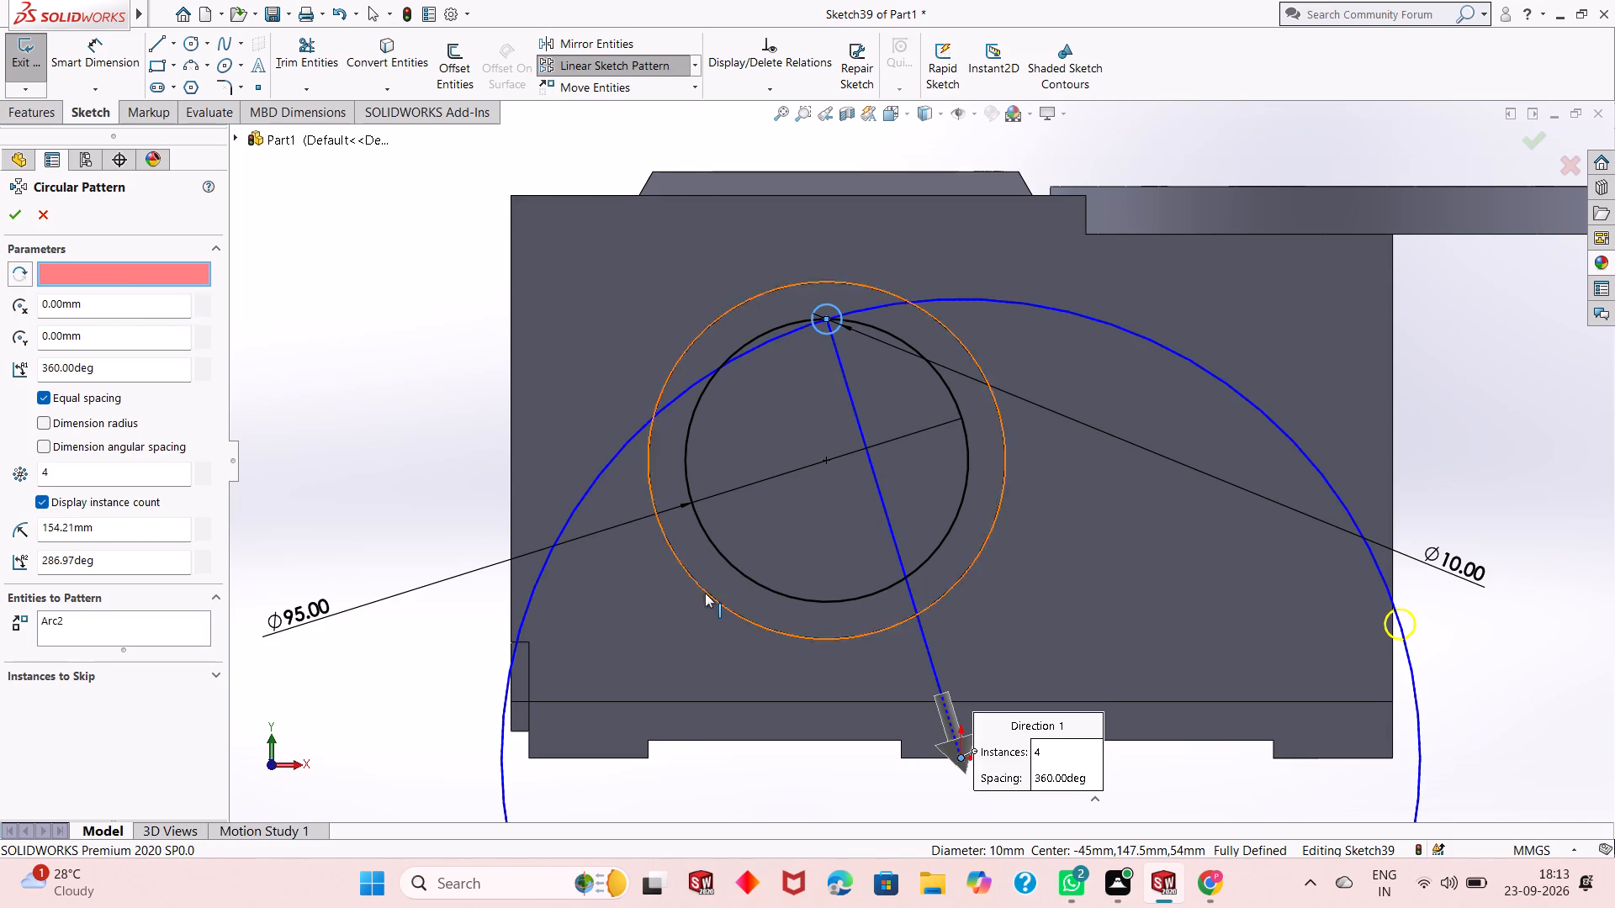
left_click(824, 465)
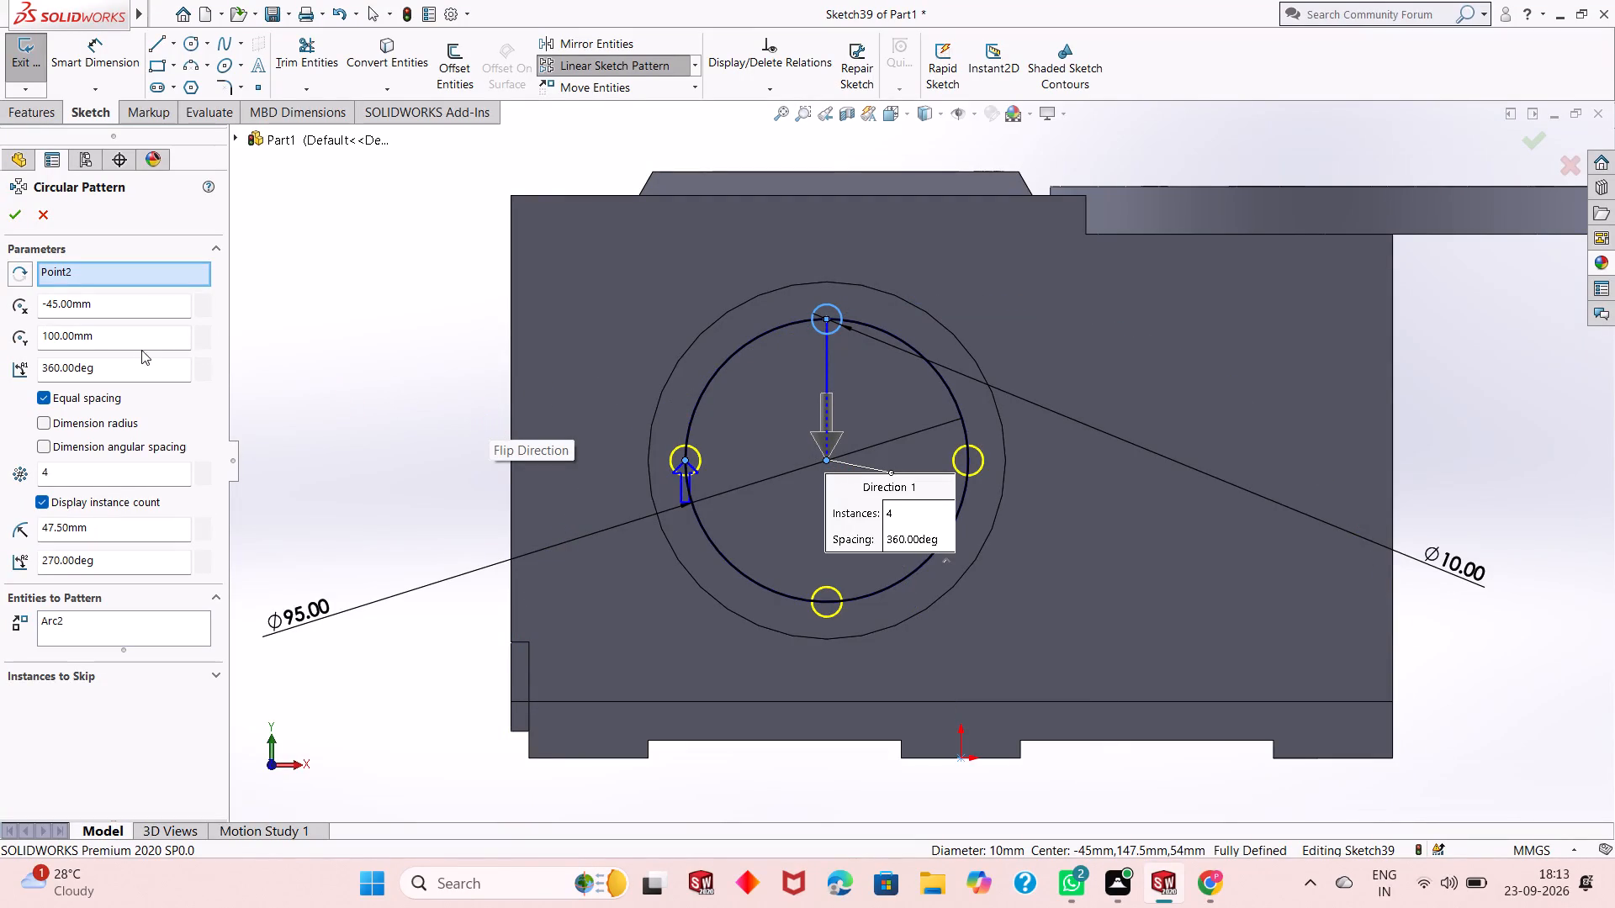
double_click(99, 483)
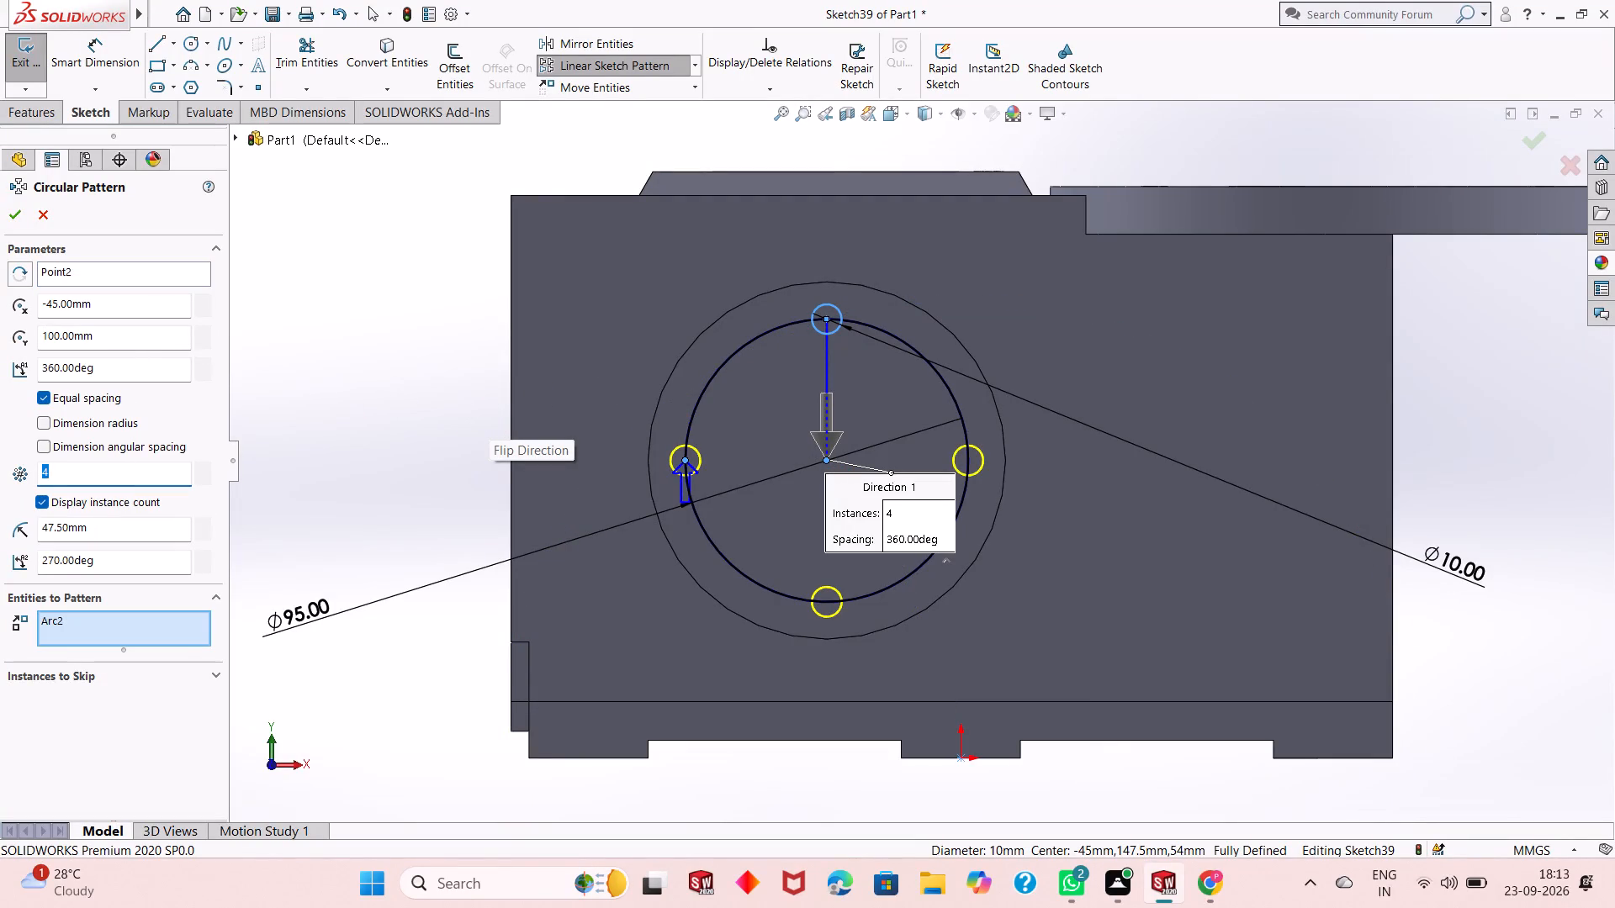
key("6")
key("Return")
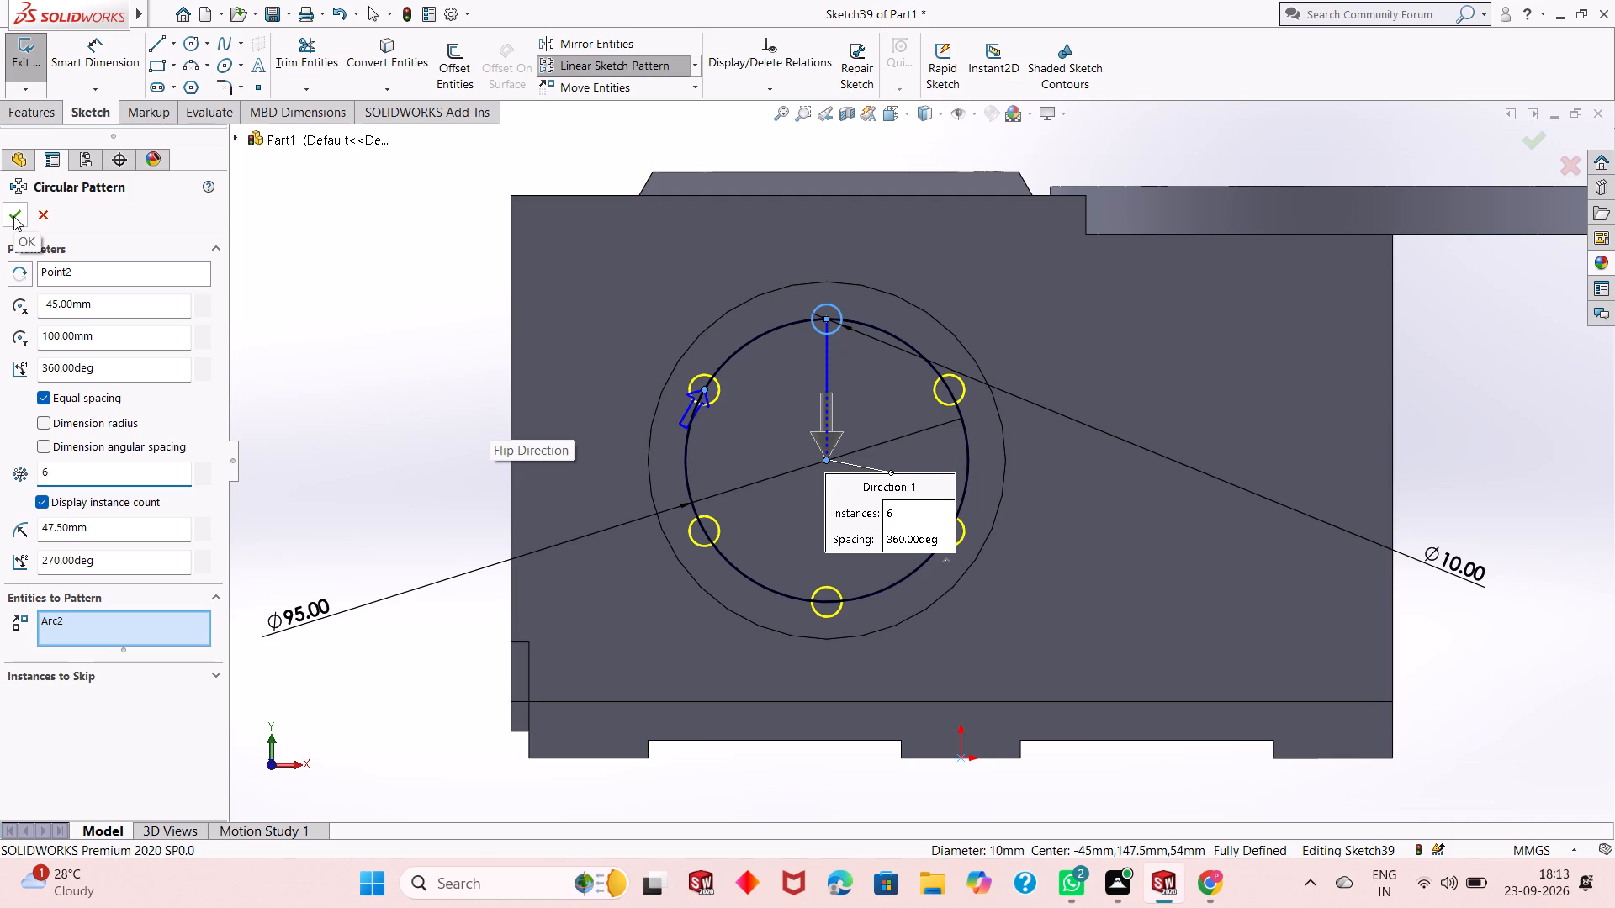
left_click(13, 216)
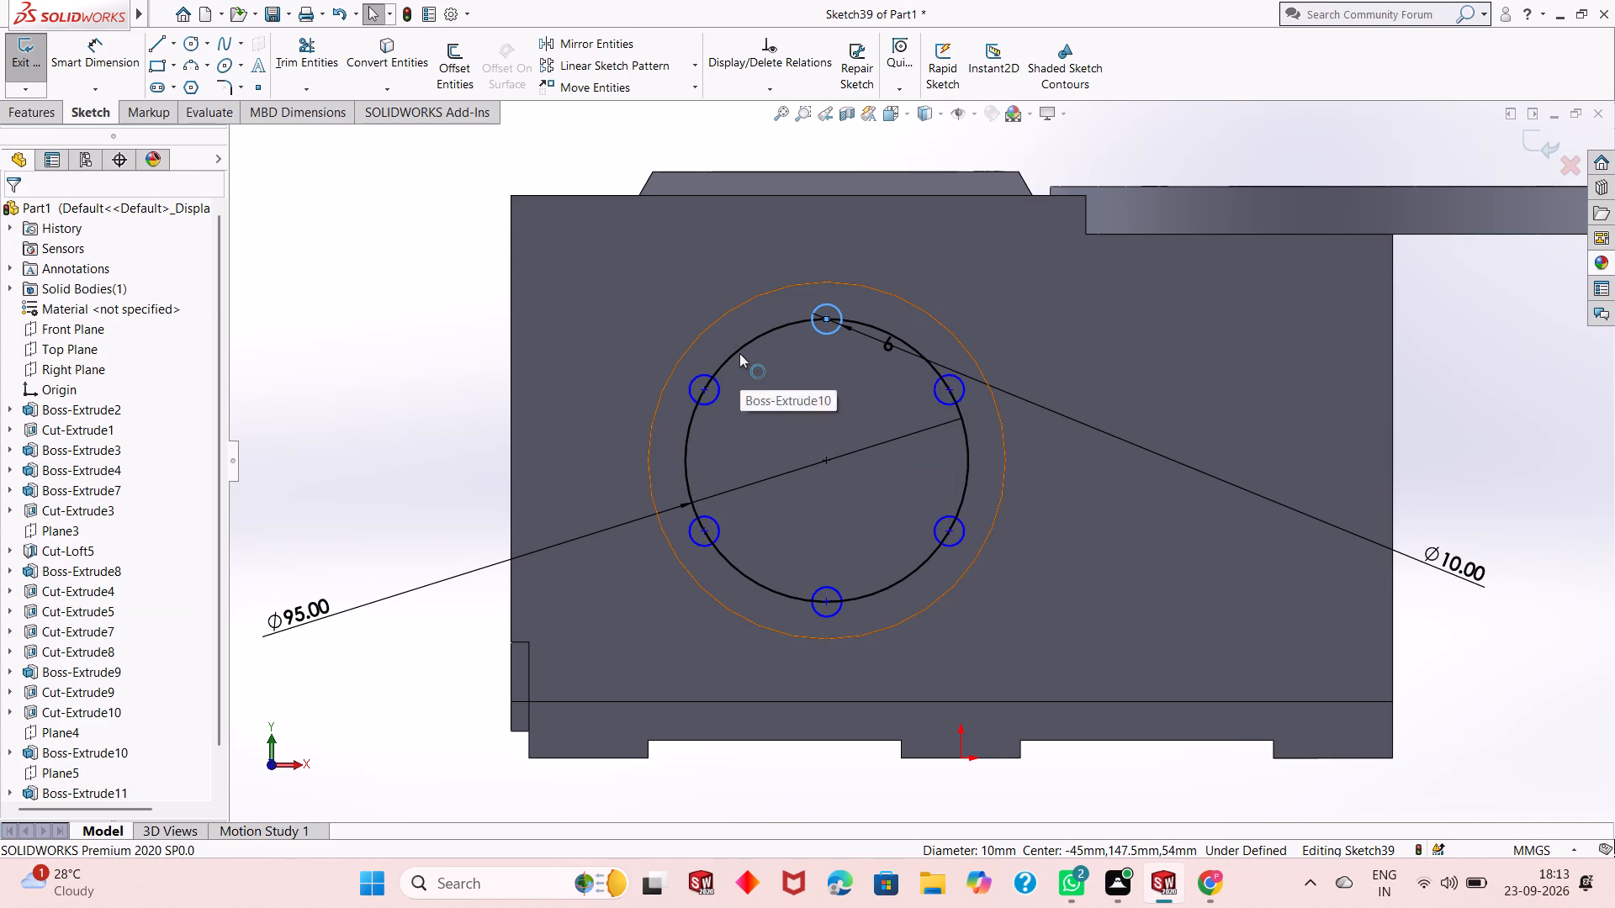
Delete the 95 mm circle that runs through the patterned circles.
left_click(741, 350)
key("Delete")
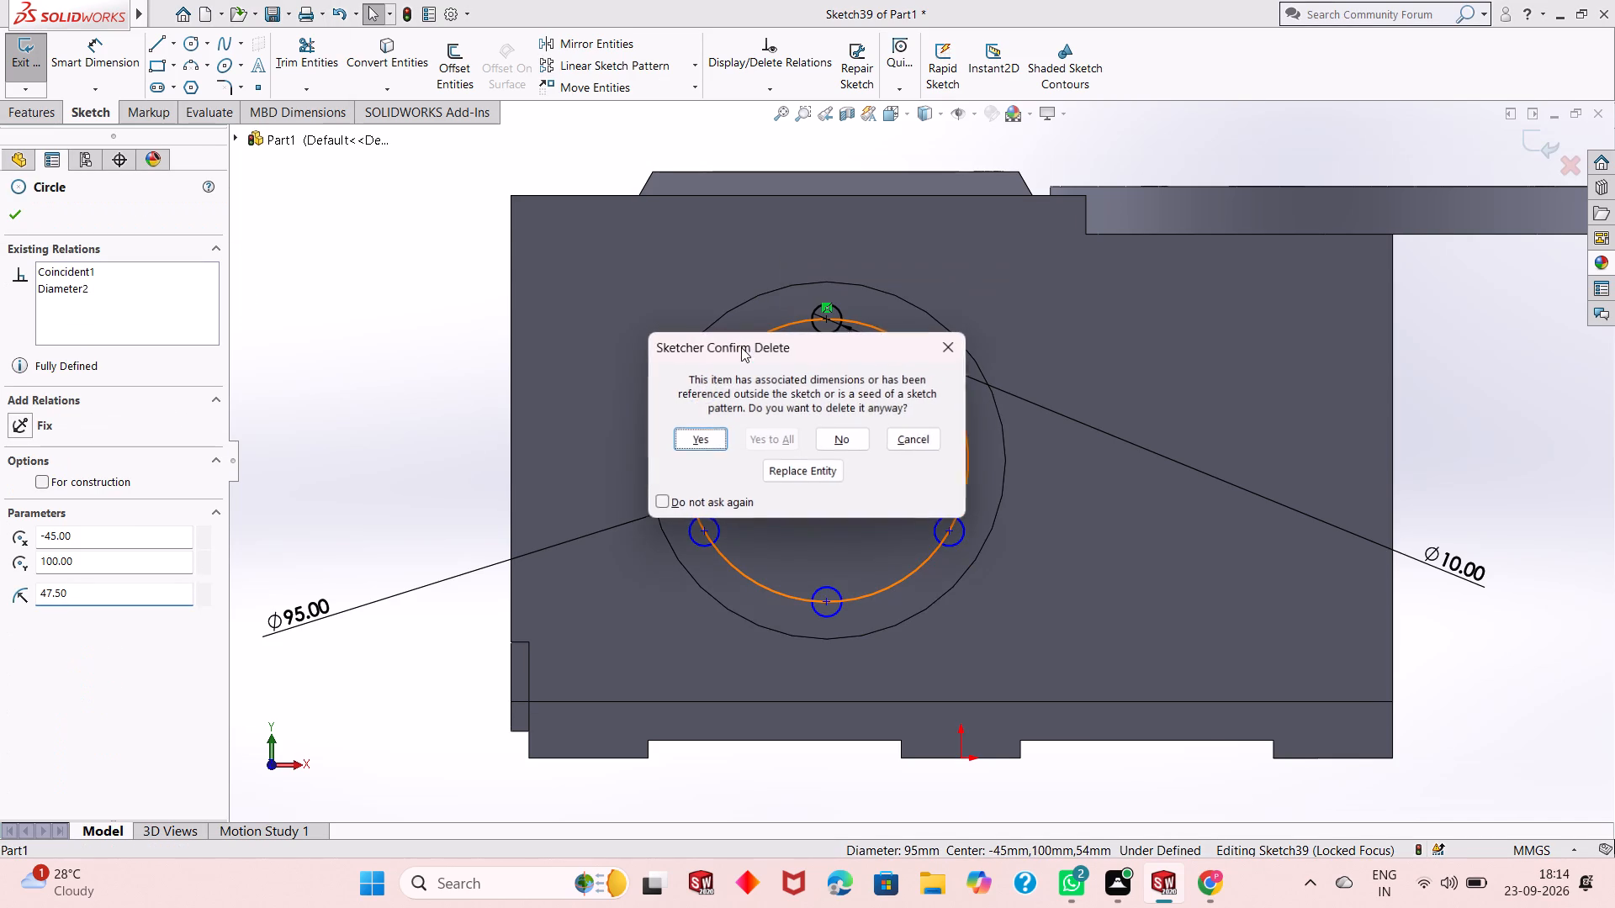
left_click(691, 431)
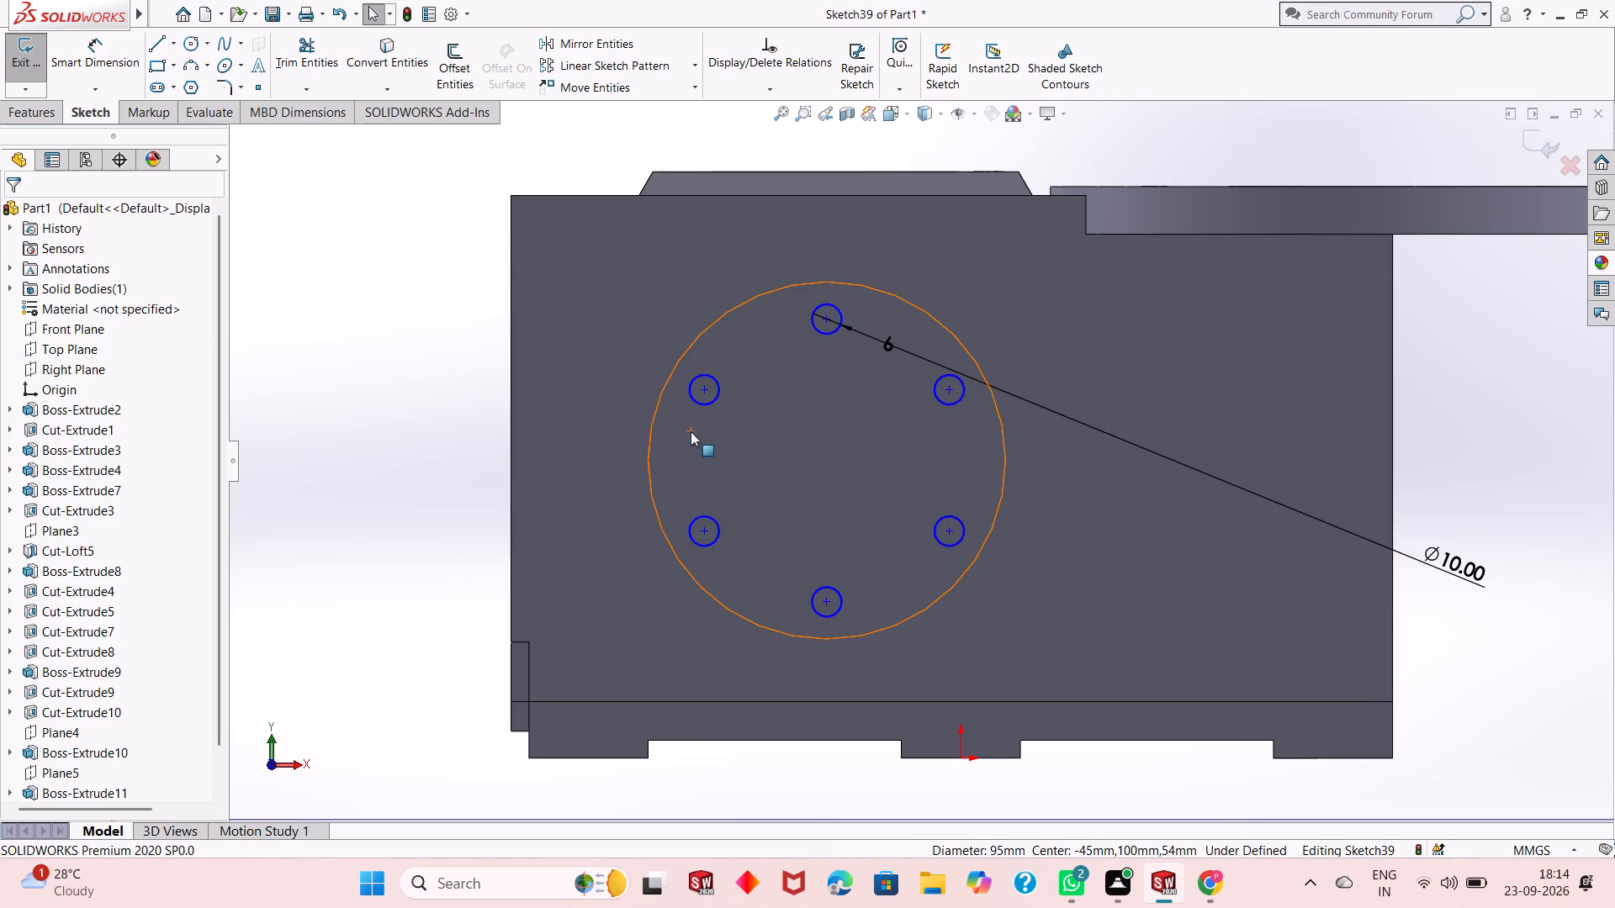
Dimension the vertical distance from the origin to the centre of the topmost patterned circle, keeping its size as drawn.
left_click(116, 80)
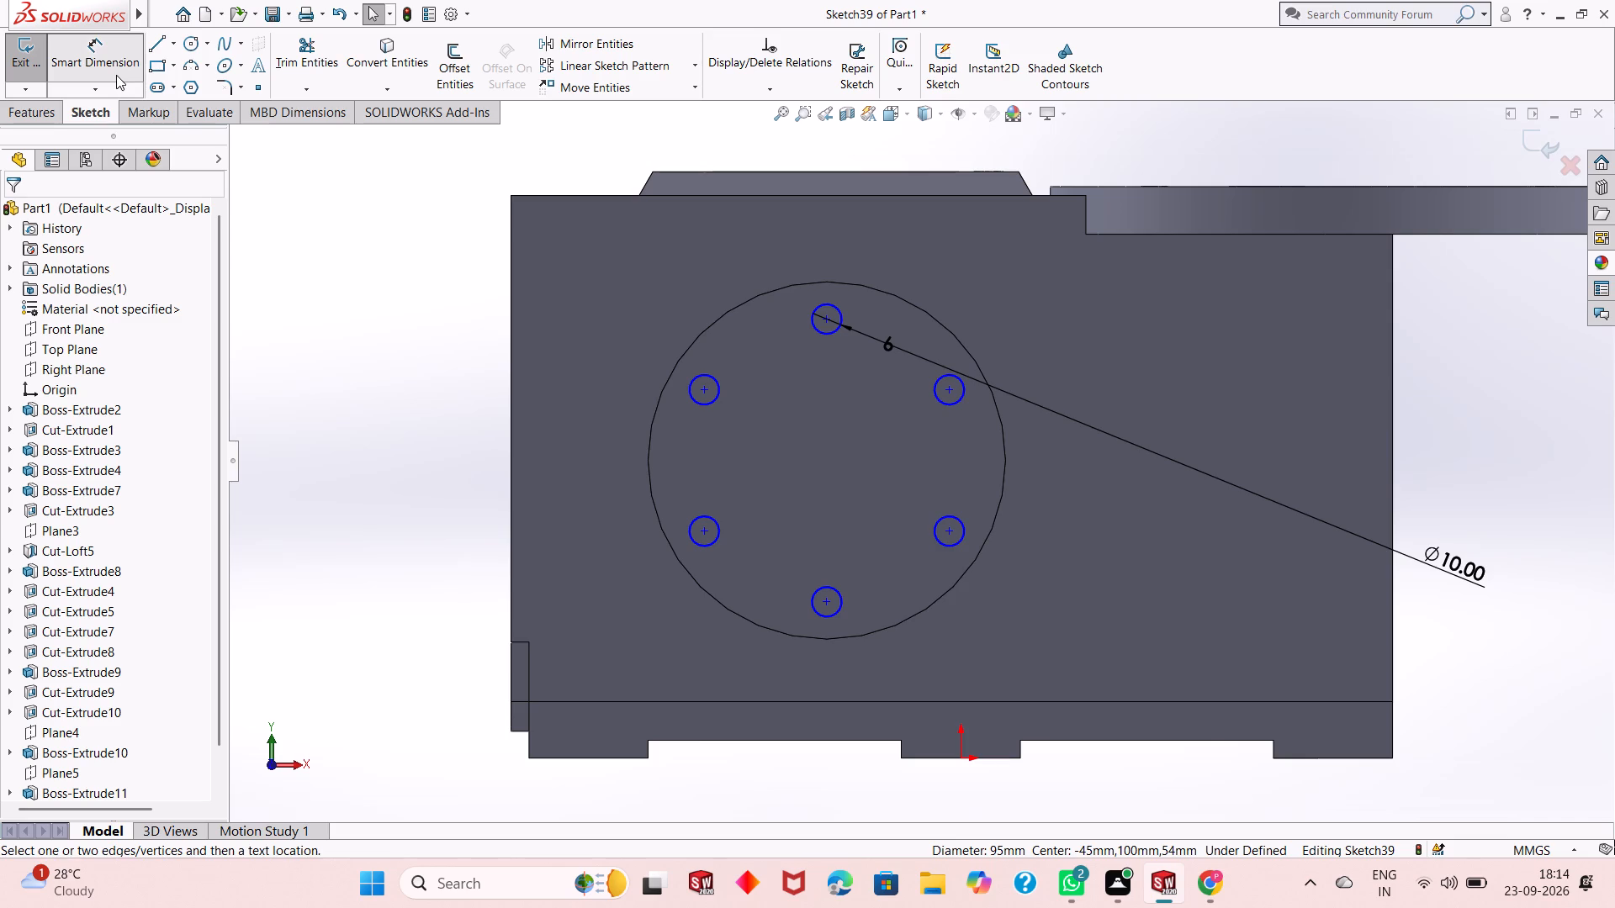
left_click(824, 320)
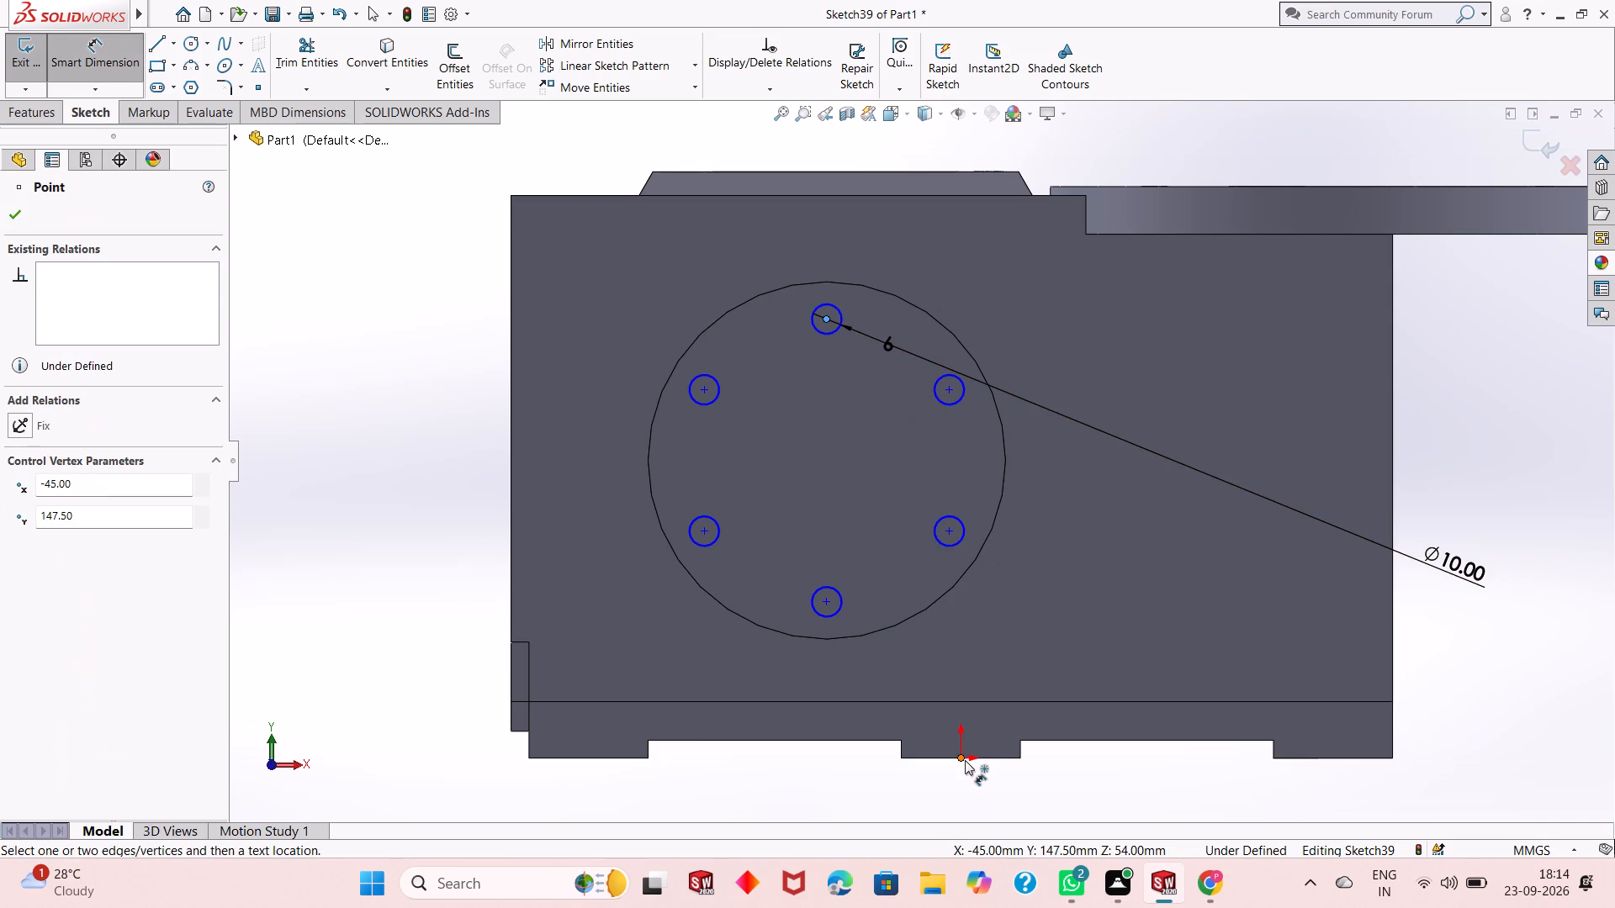
left_click(965, 763)
left_click(1490, 657)
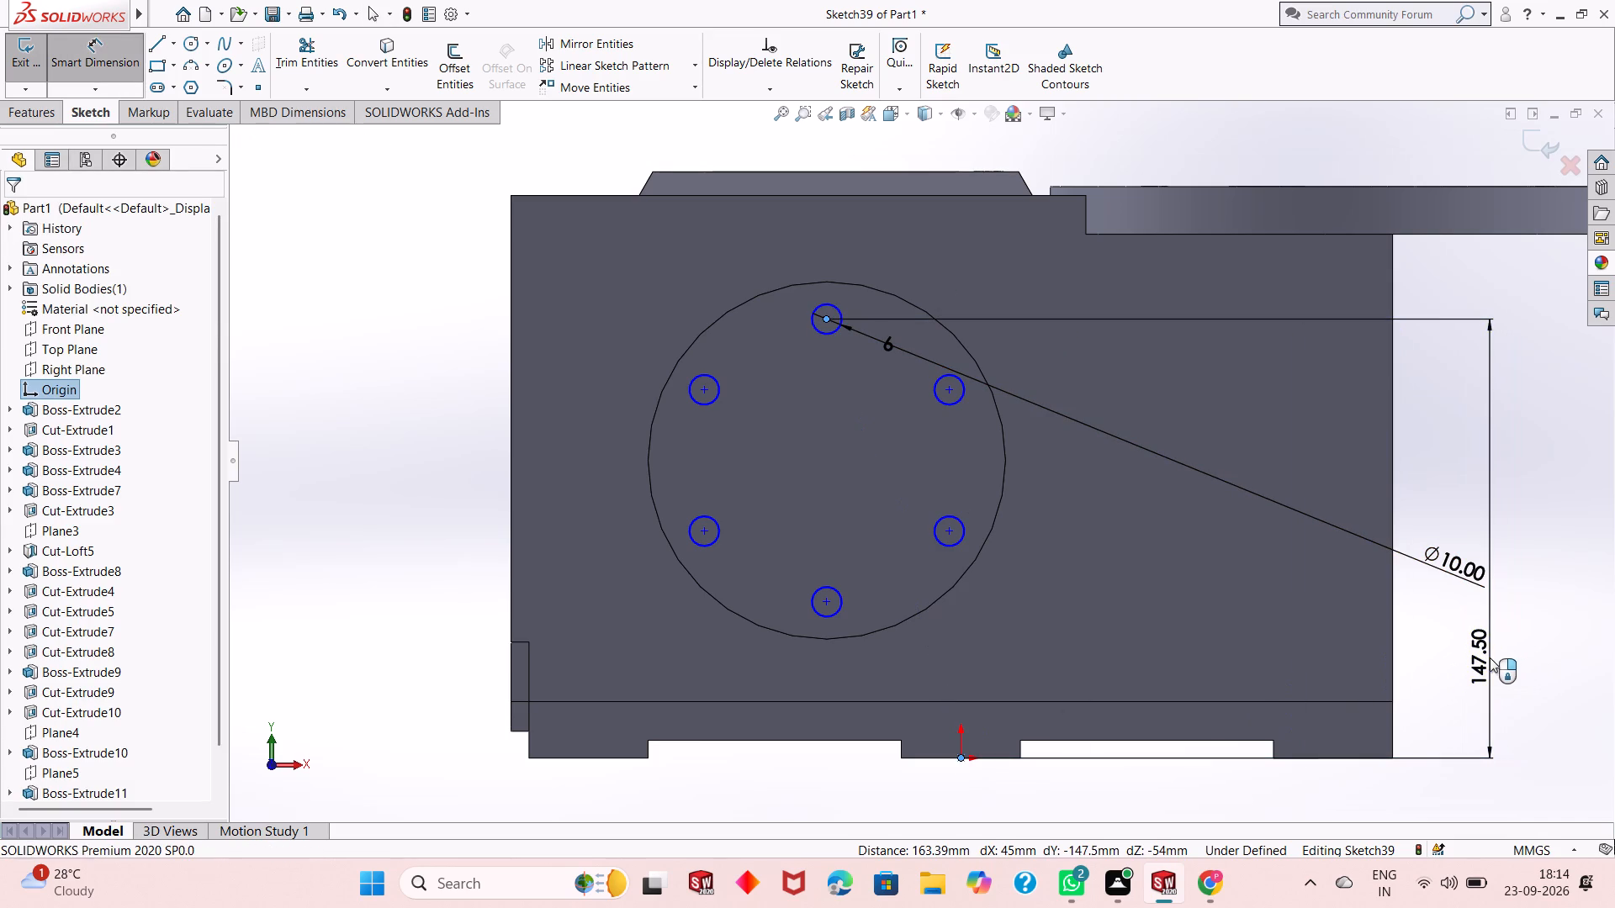
left_click(1413, 632)
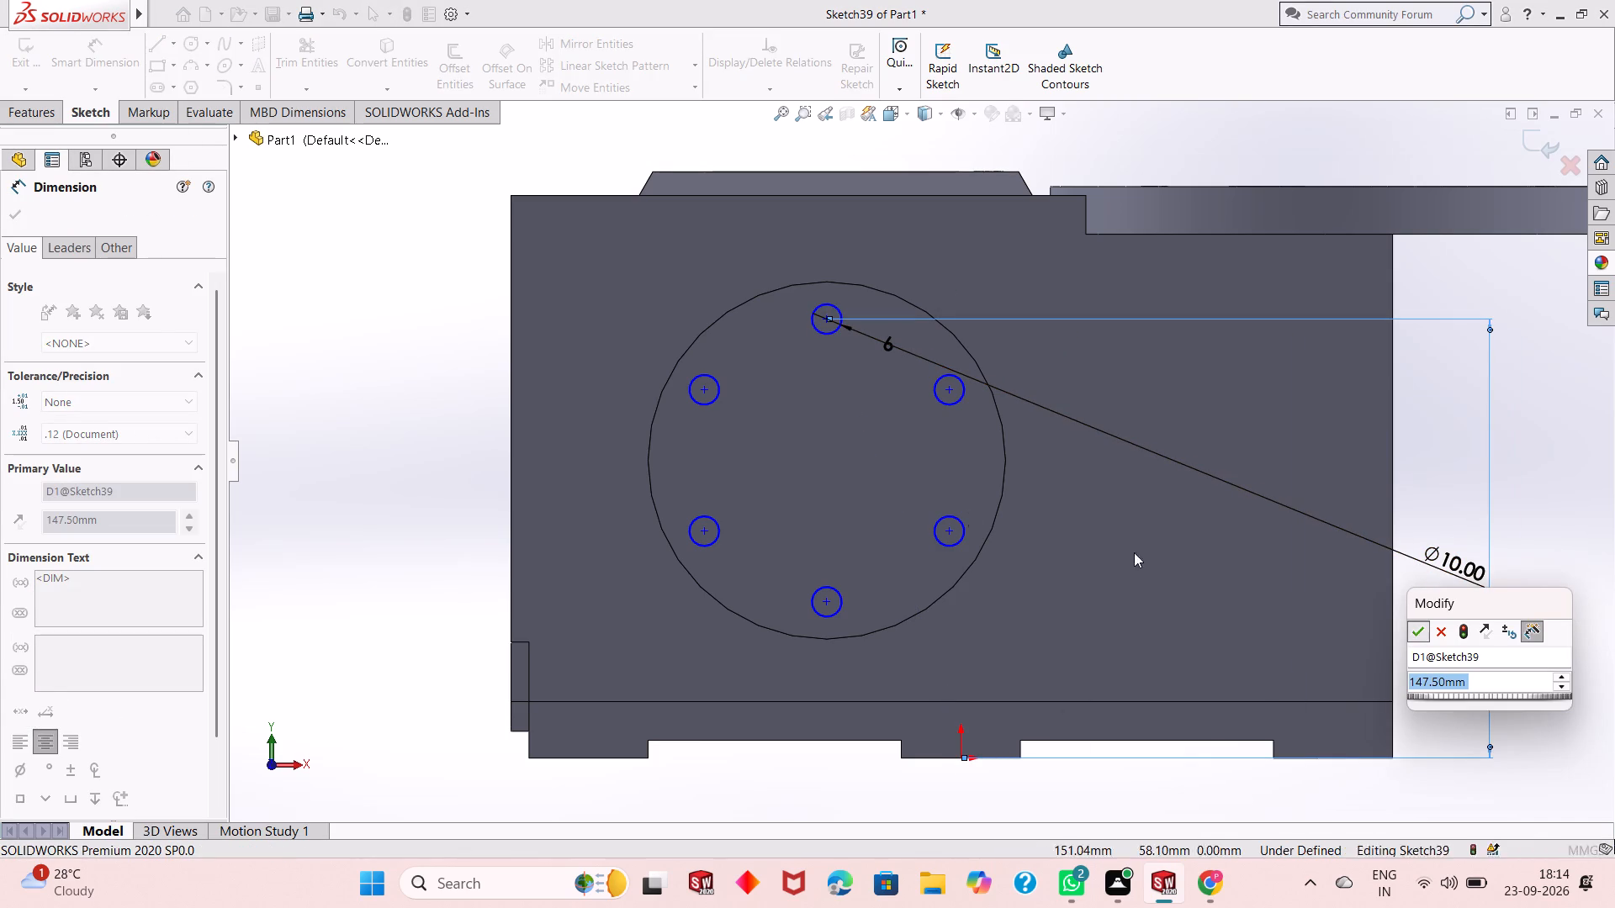
Dimension the horizontal distance between the centres of the upper-left and bottom patterned circles, keeping its size as drawn.
left_click(704, 393)
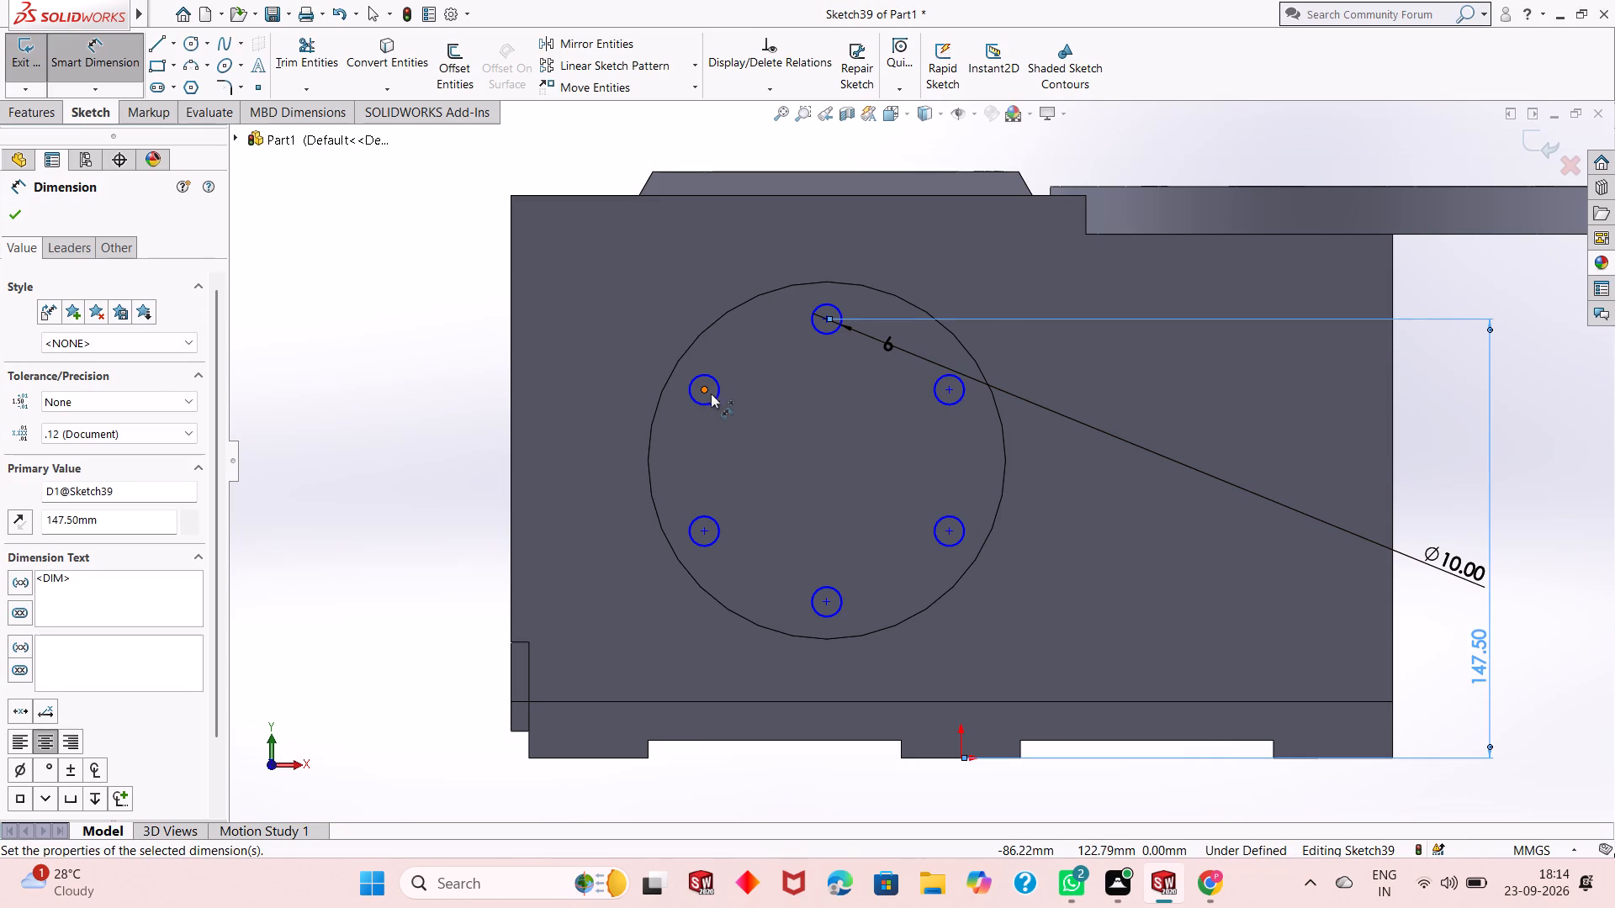
left_click(829, 604)
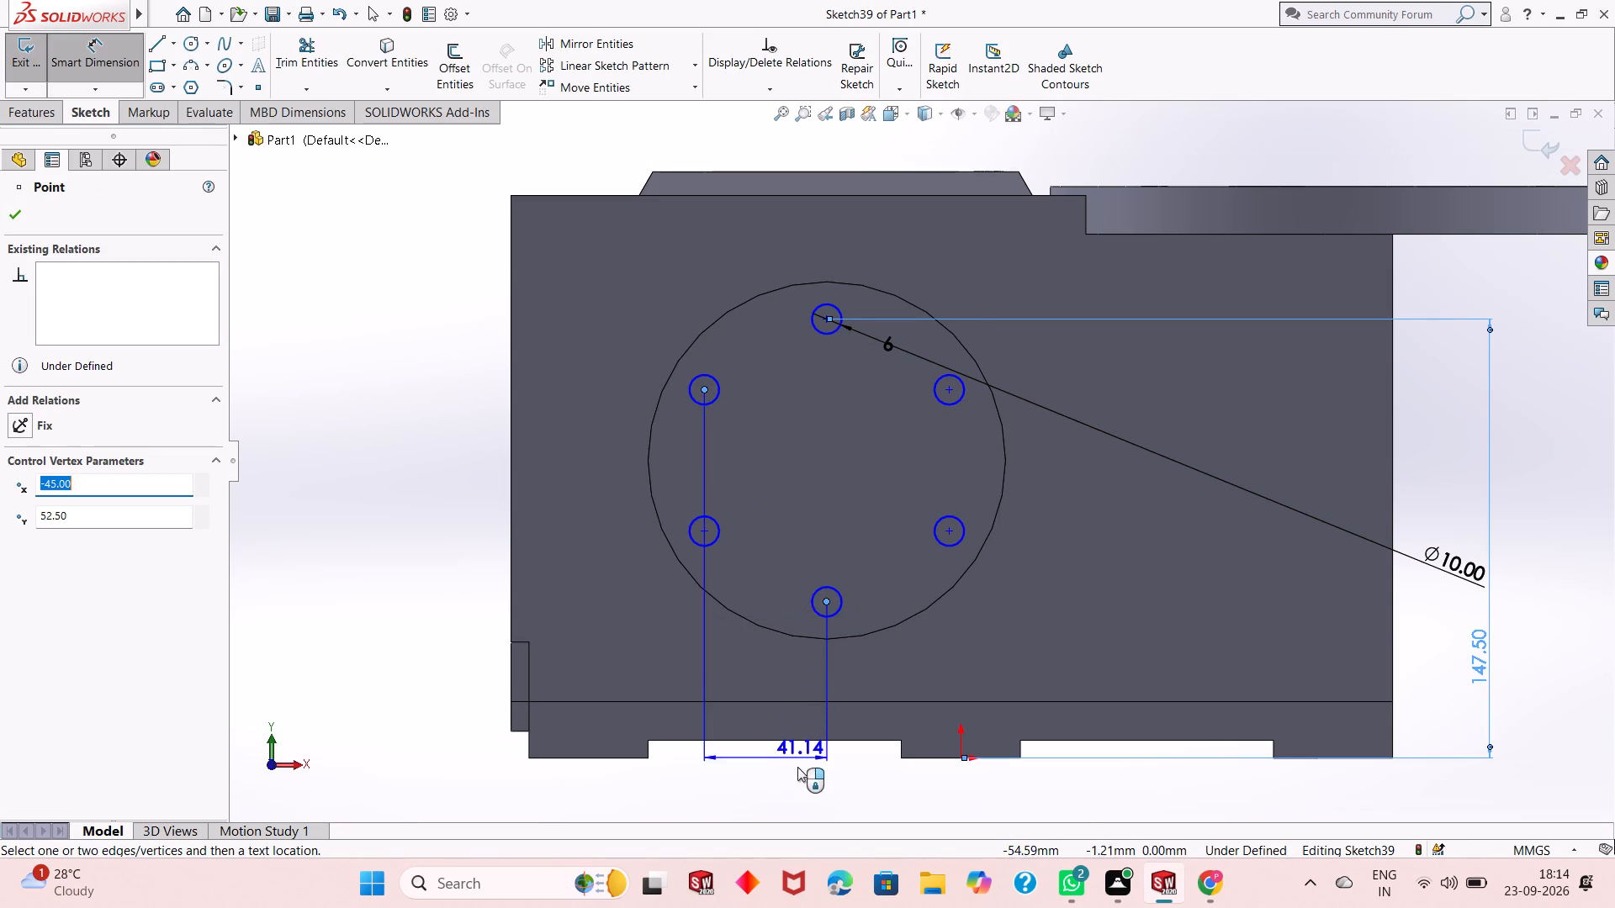
left_click(797, 789)
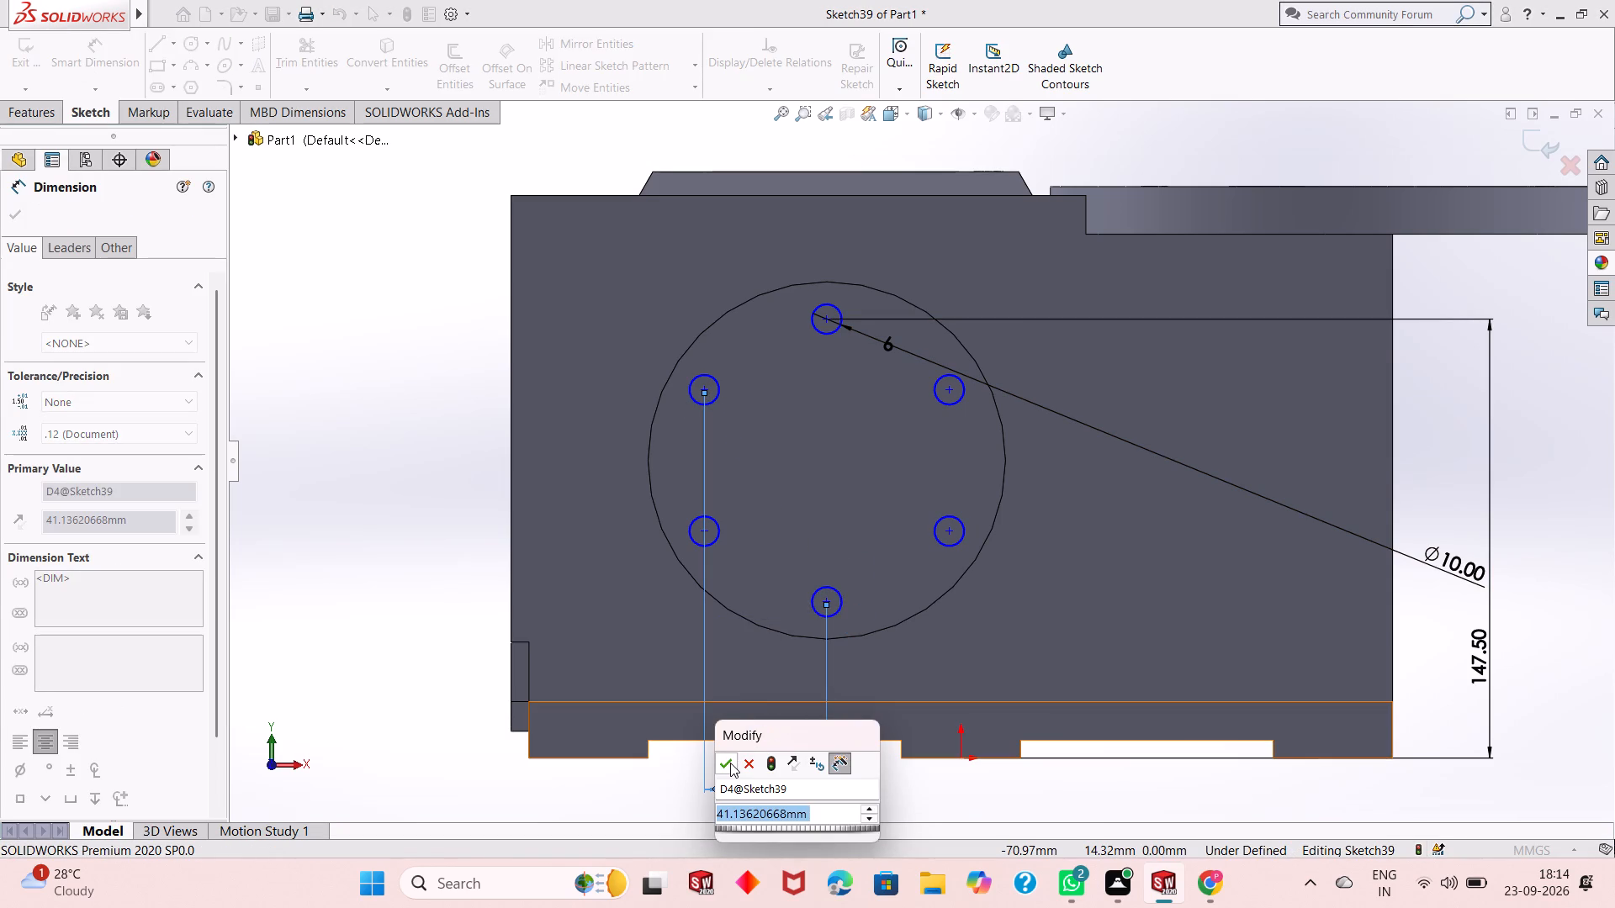
left_click(730, 765)
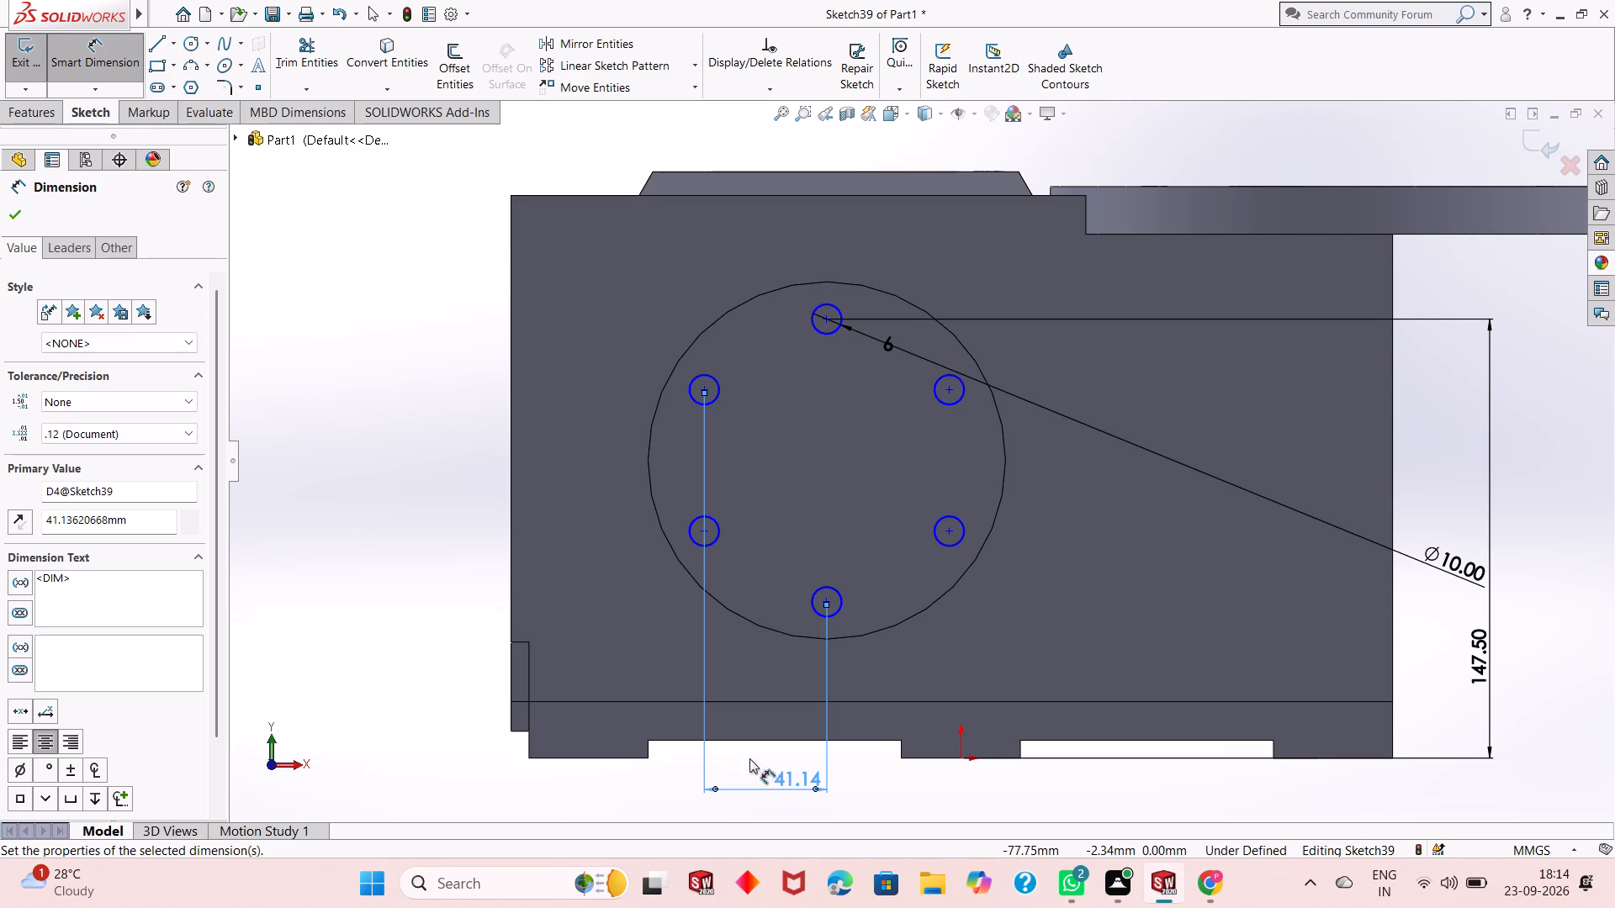
Dimension the vertical distance between the centres of the topmost and lower-right patterned circles, keeping its size as drawn.
left_click(954, 535)
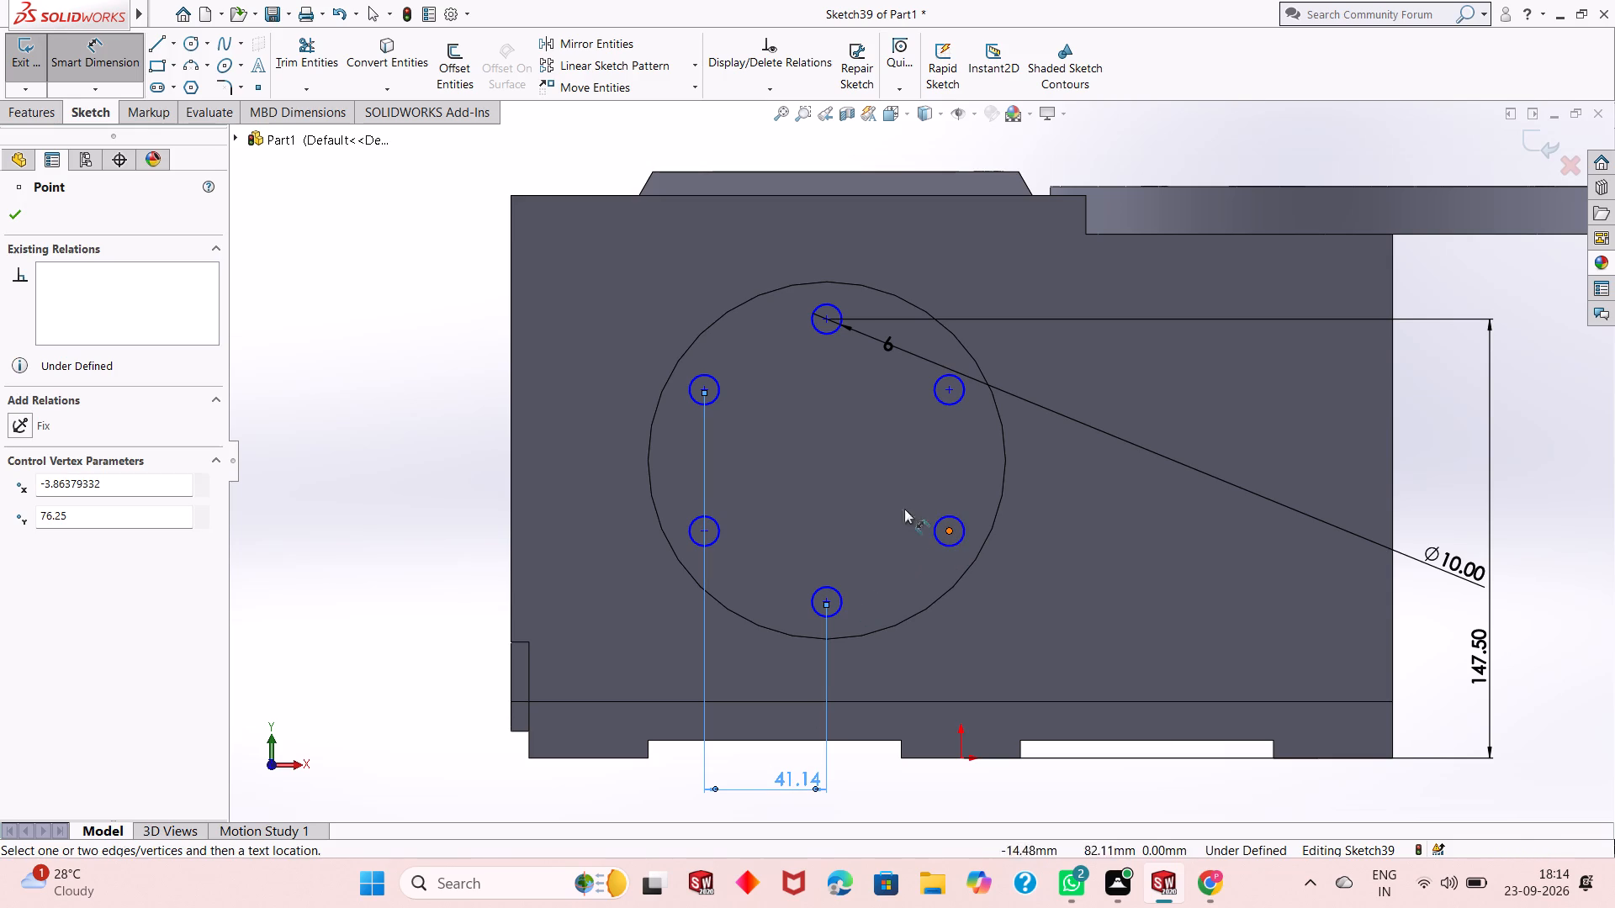
left_click(825, 317)
left_click(818, 432)
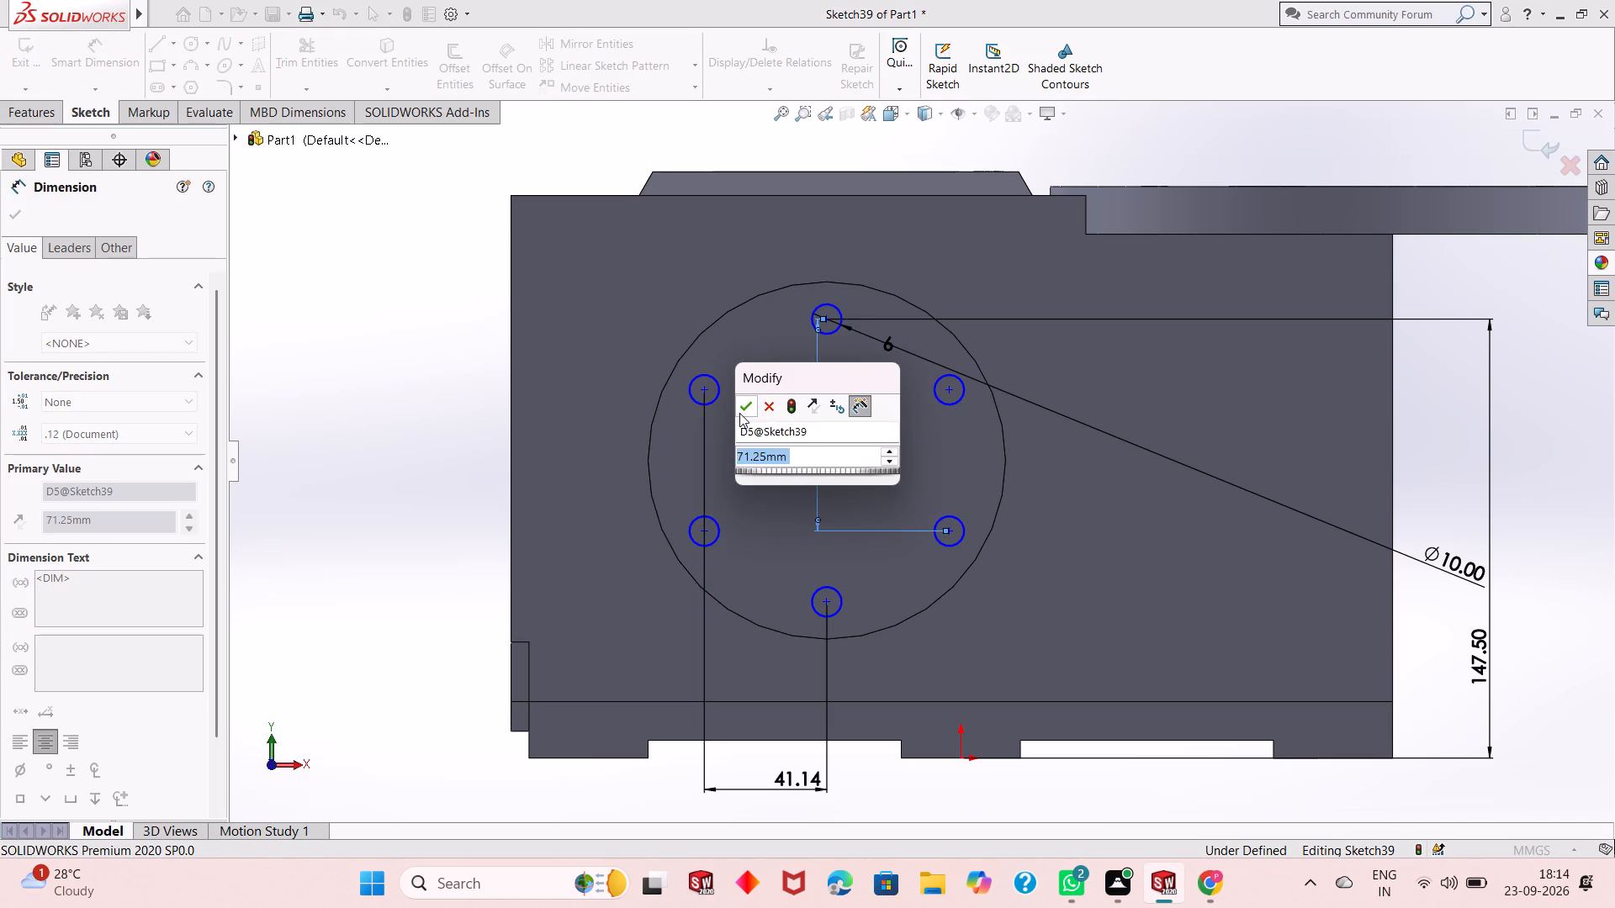
left_click(739, 413)
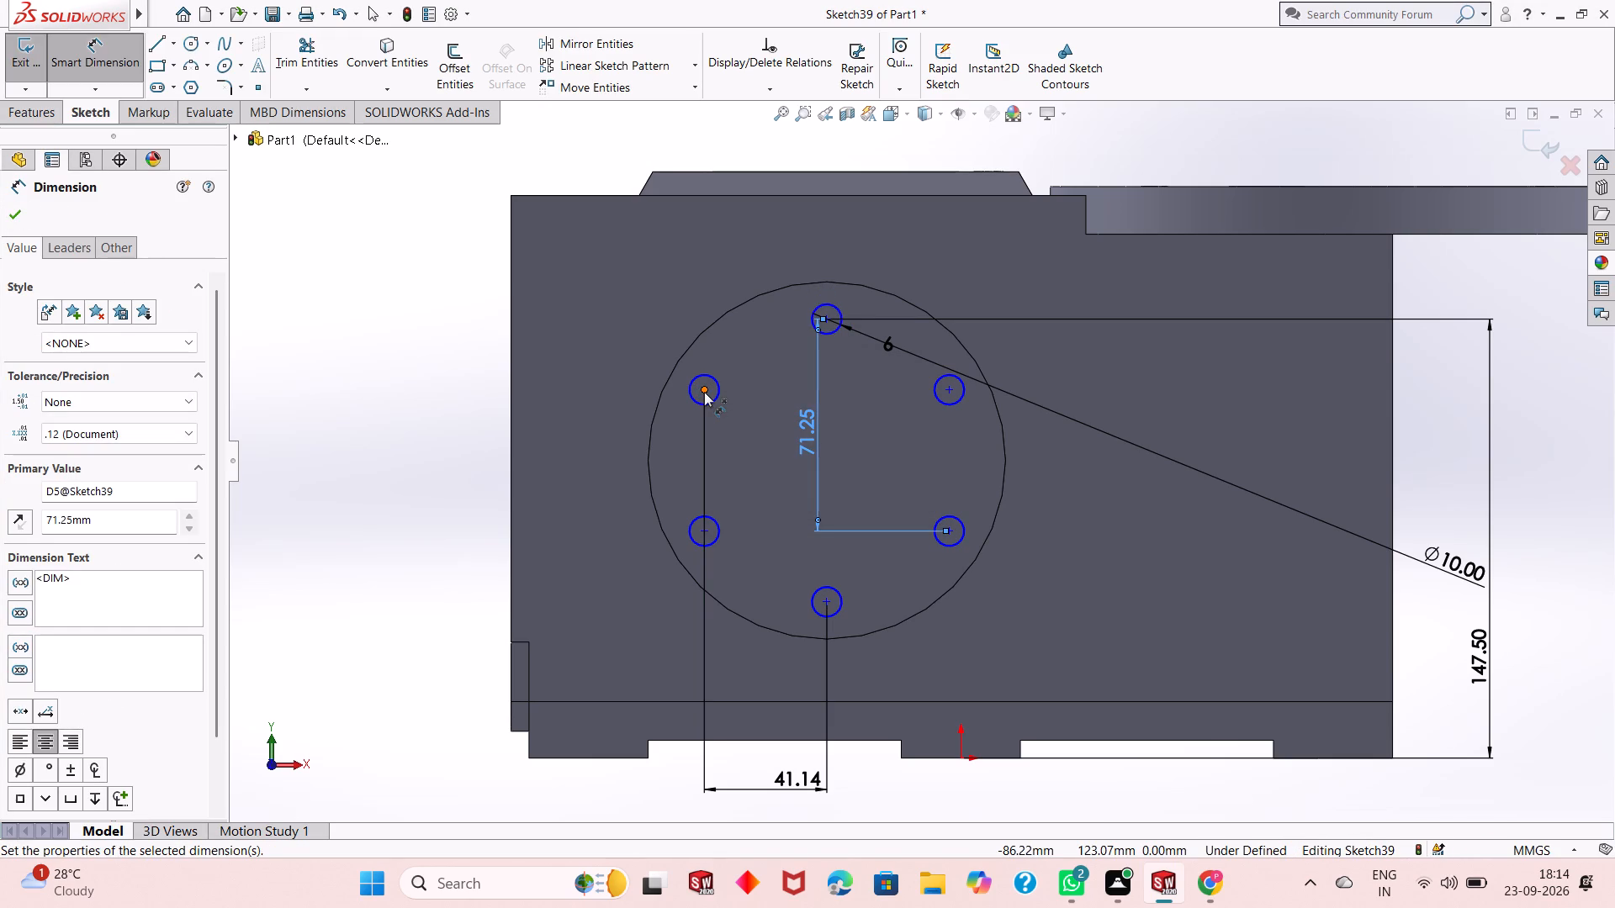
Dimension the horizontal distance from the origin to the centre of the upper-left patterned circle, and finish dimensioning.
left_click(704, 392)
left_click(962, 760)
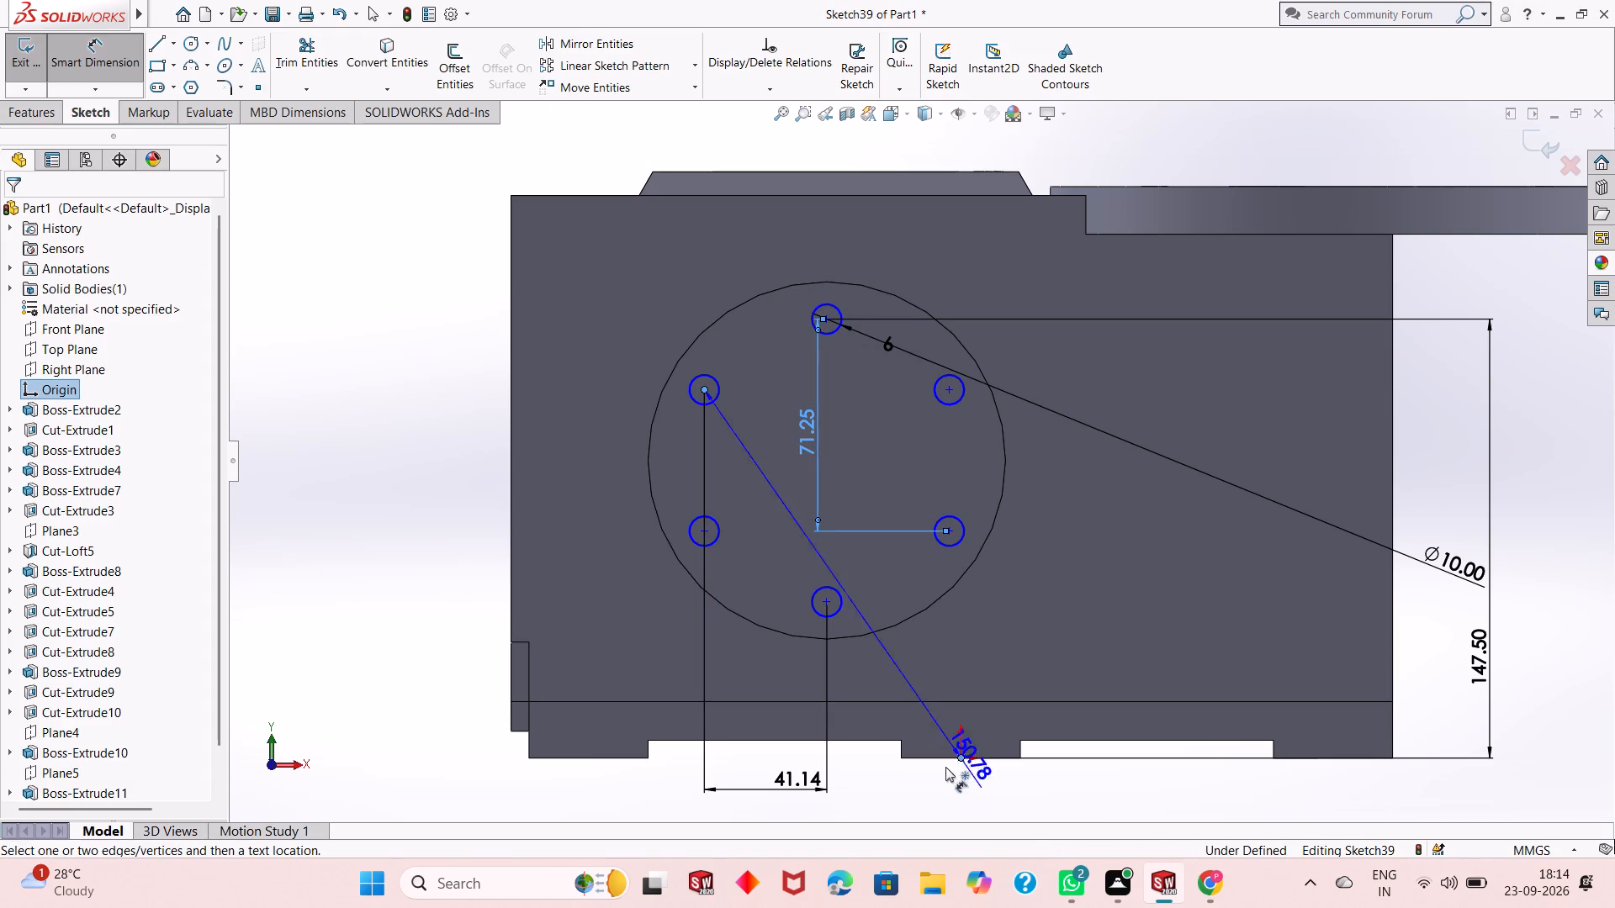
left_click(896, 801)
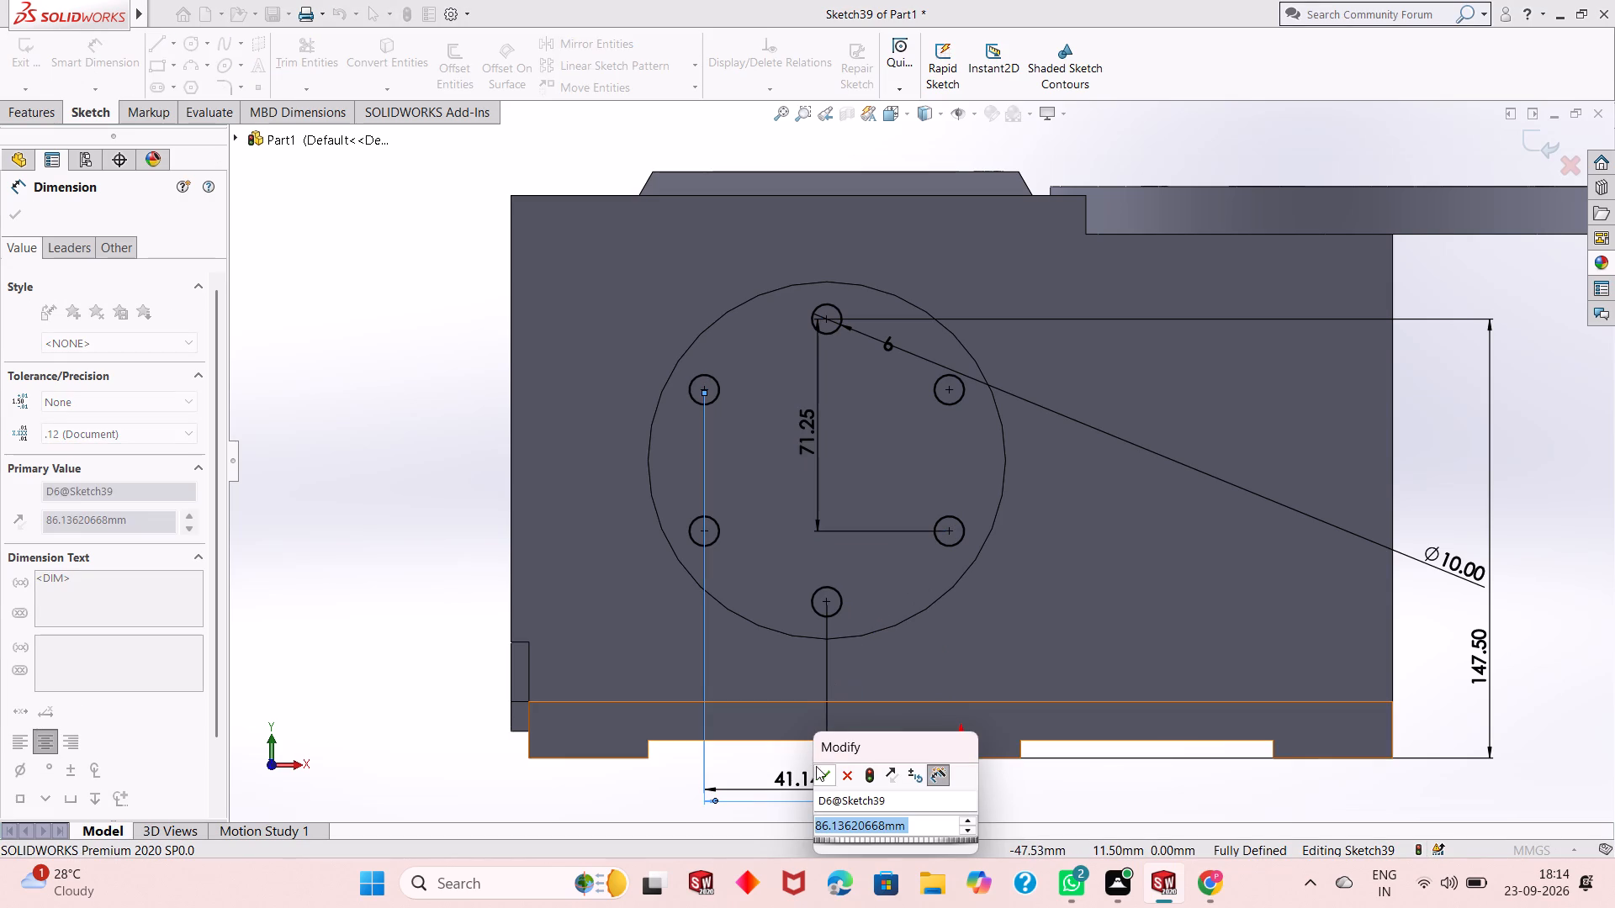
left_click(830, 783)
middle_click_drag(834, 611, 982, 606)
scroll(998, 541, "down", 1)
middle_click_drag(998, 542, 983, 571)
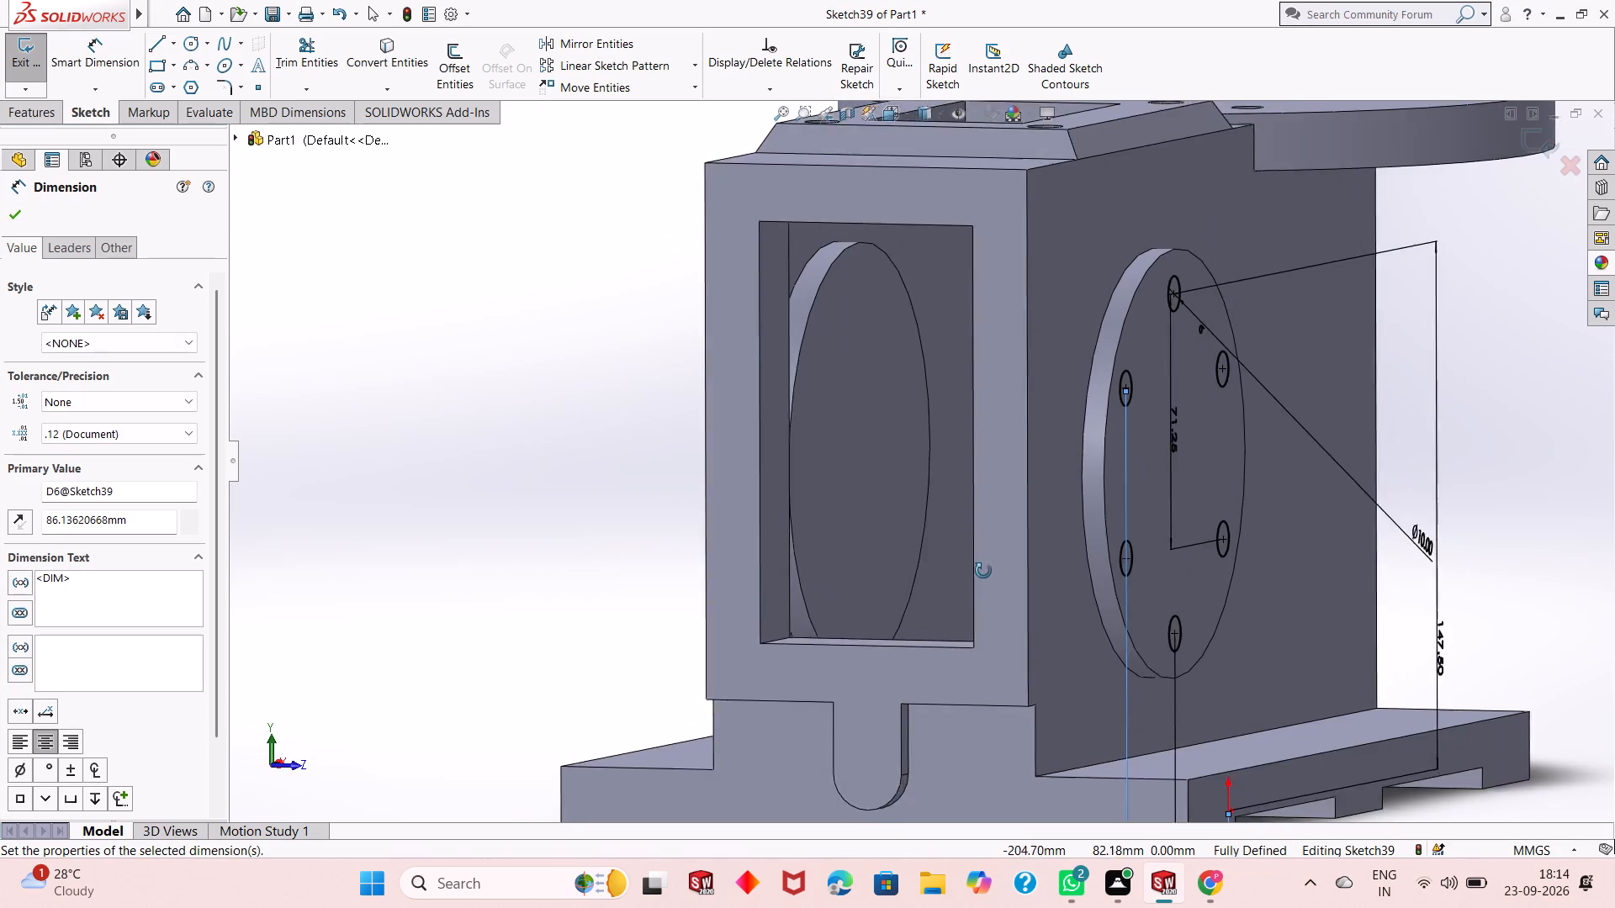
middle_click_drag(983, 571, 980, 579)
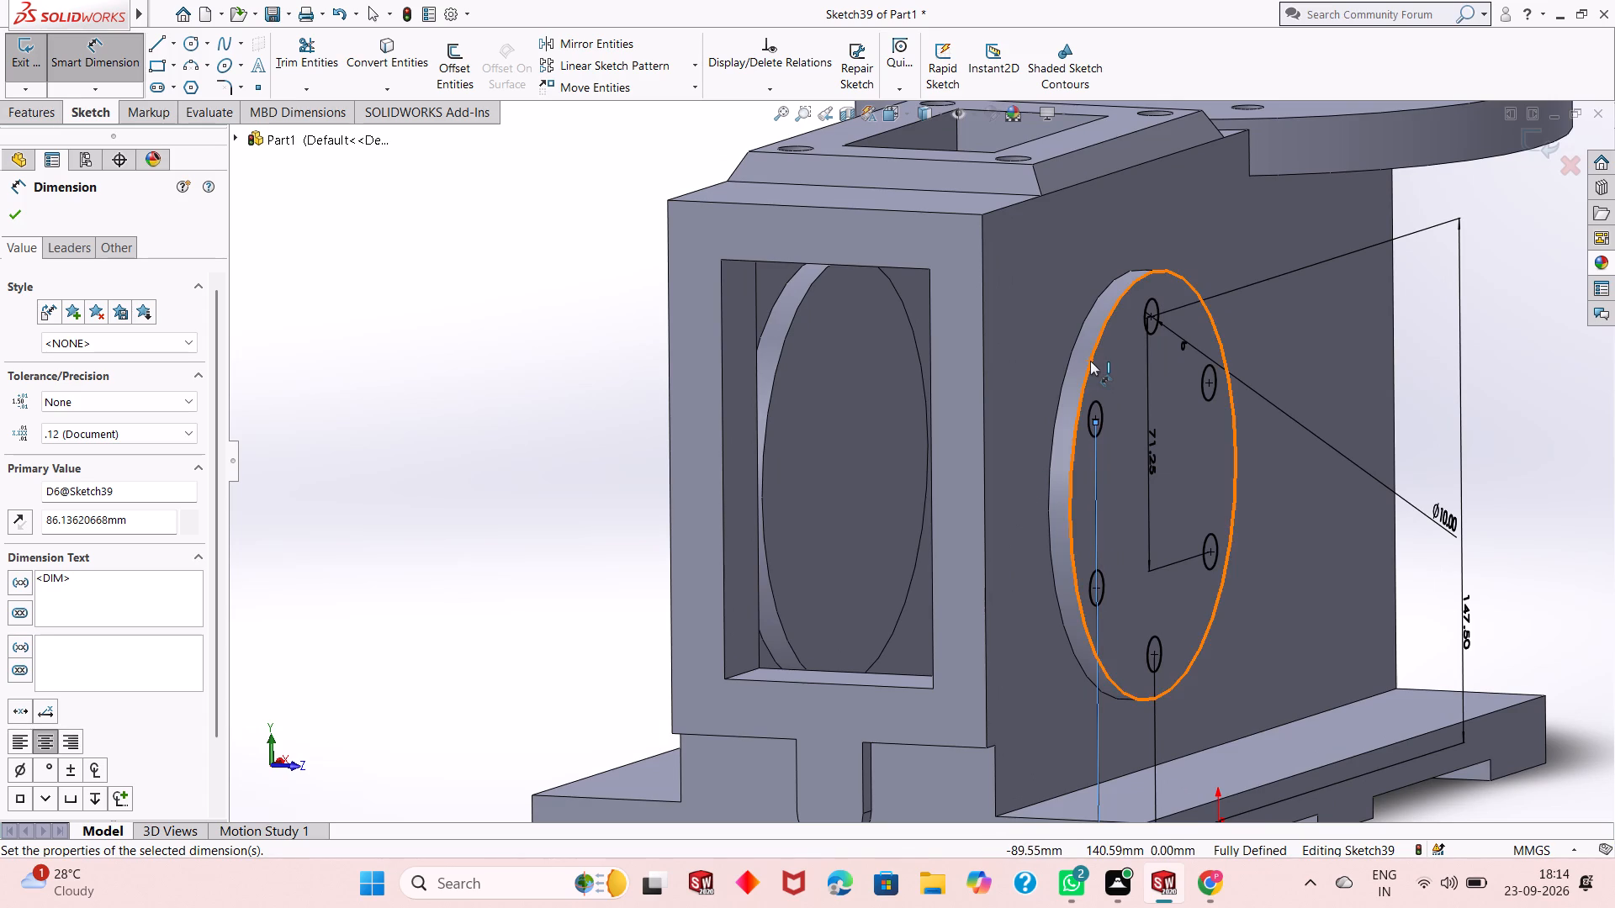
middle_click_drag(1130, 377, 1112, 406)
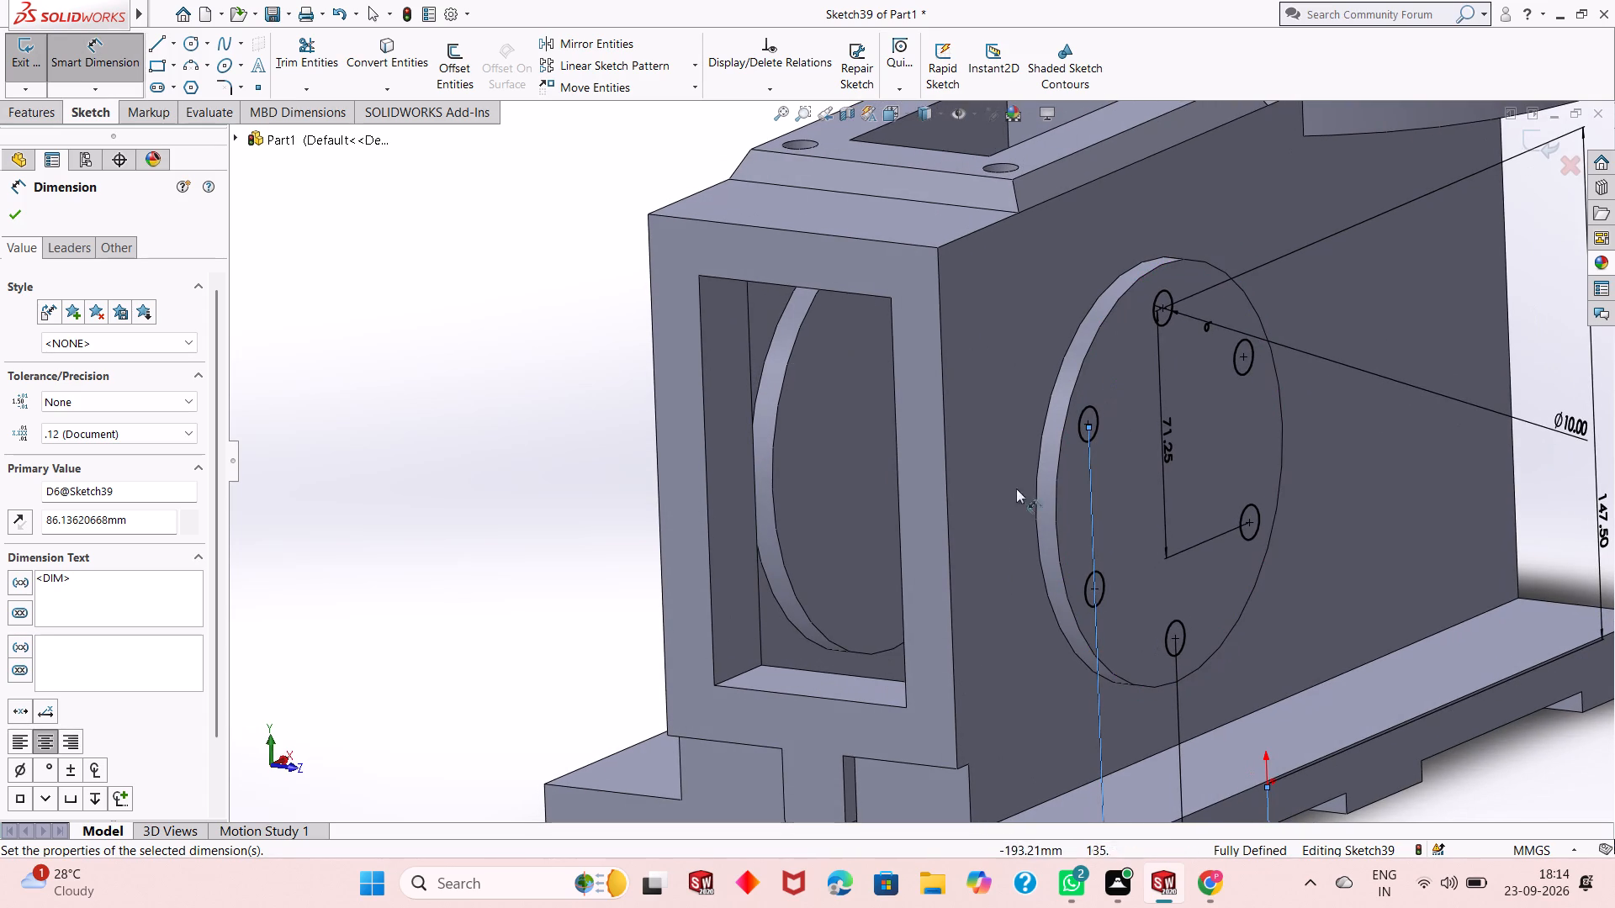
scroll(1133, 488, "up", 1)
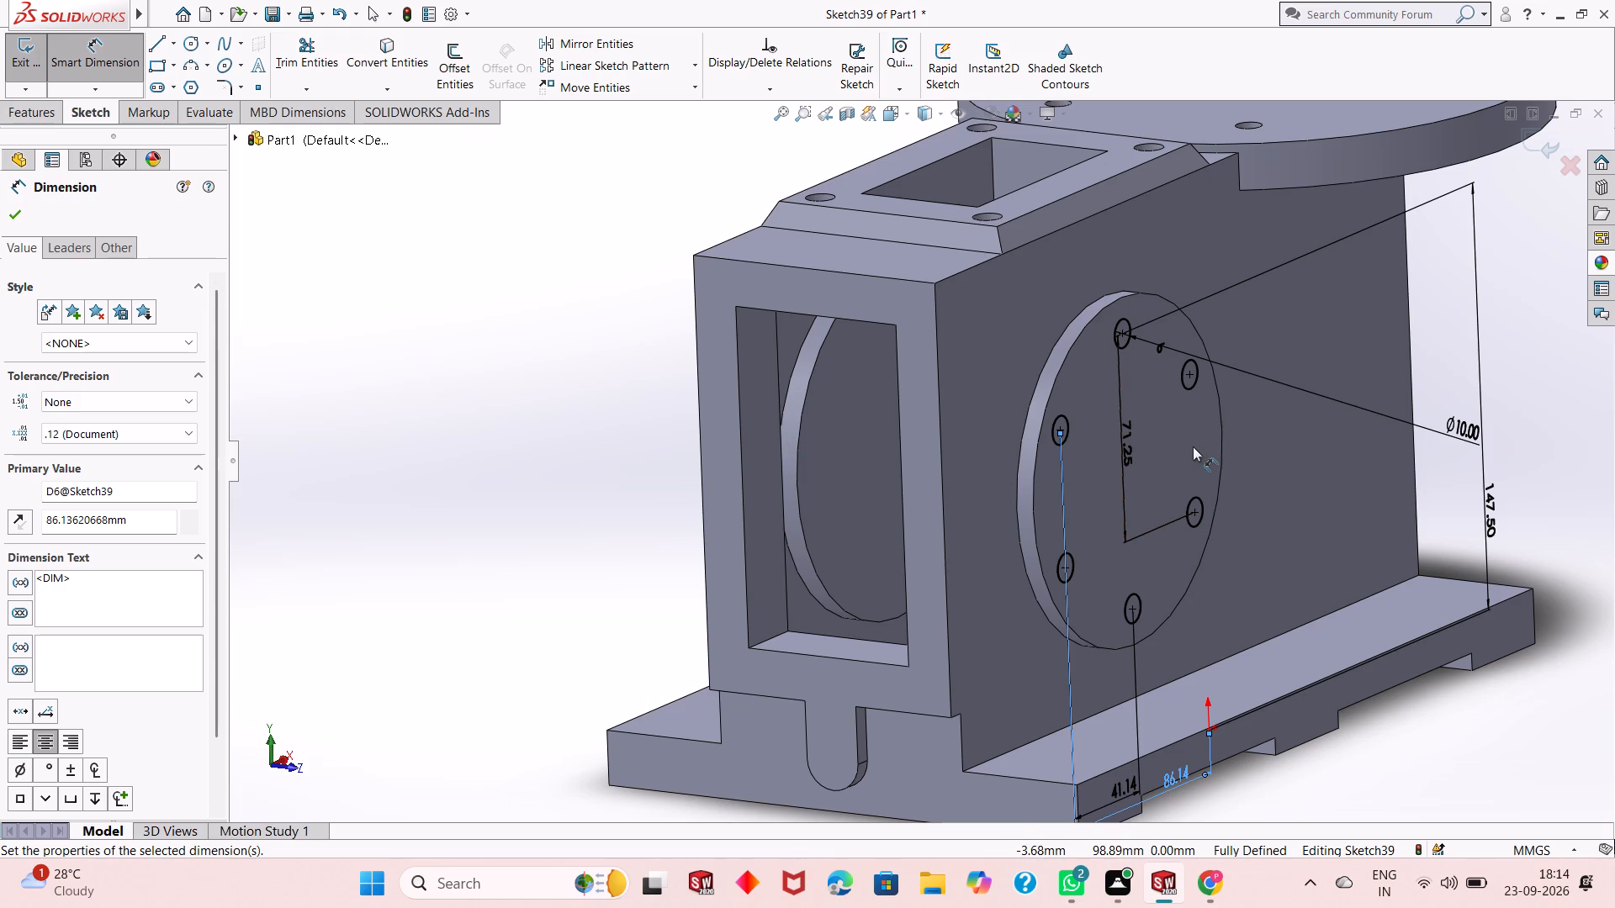
left_click(16, 217)
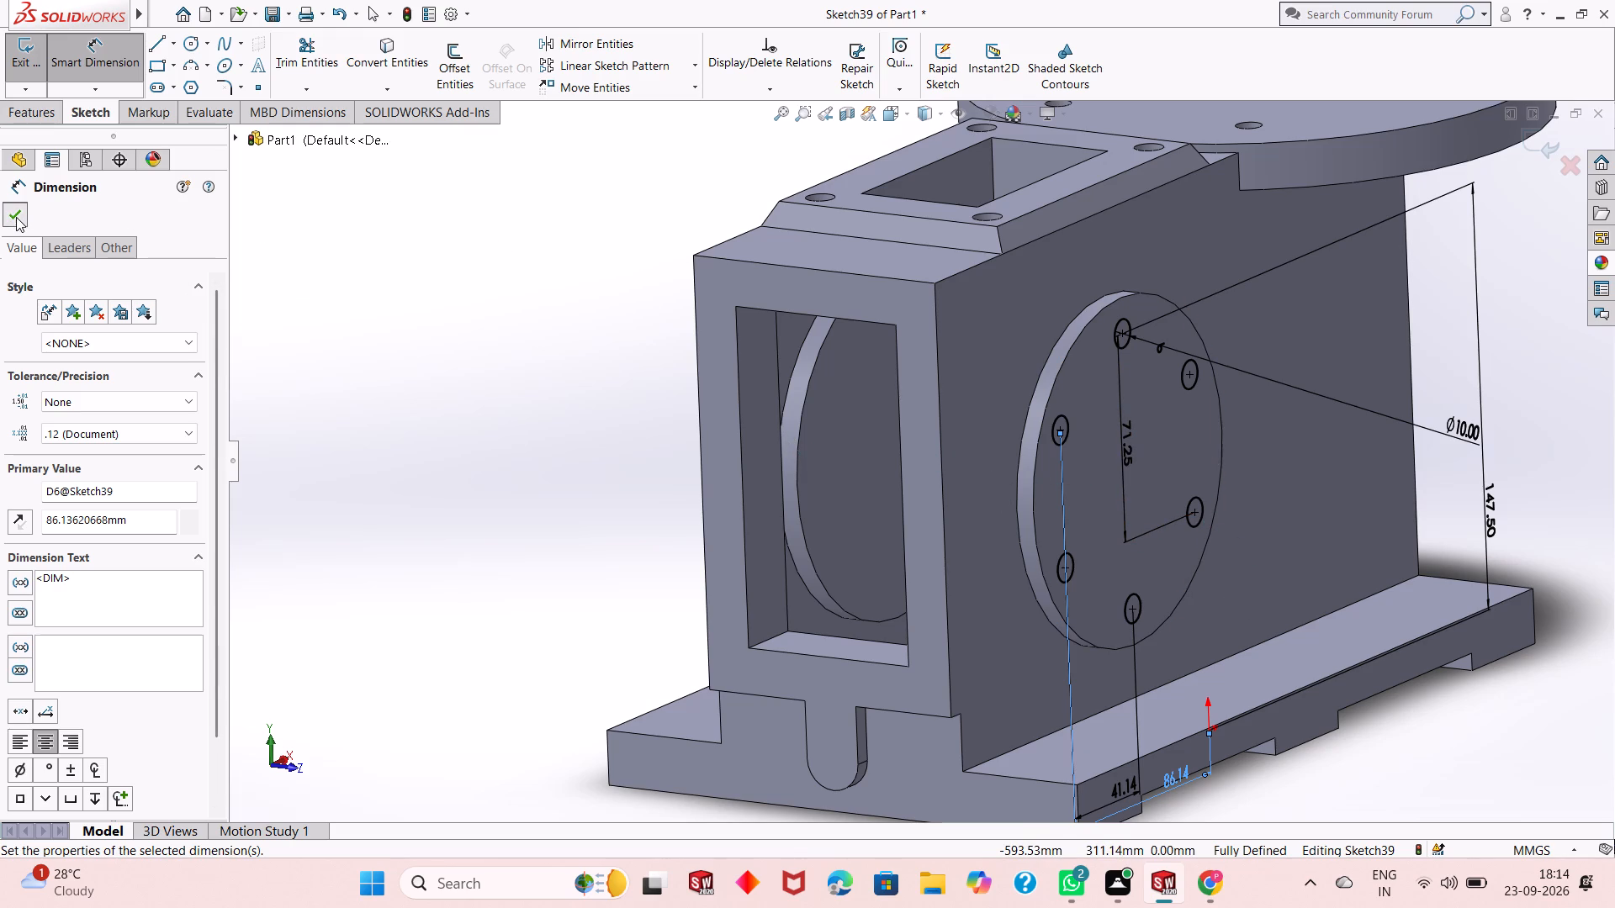
Cut the six patterned circles into the side boss with a blind Extruded Cut 10 mm deep.
left_click(33, 108)
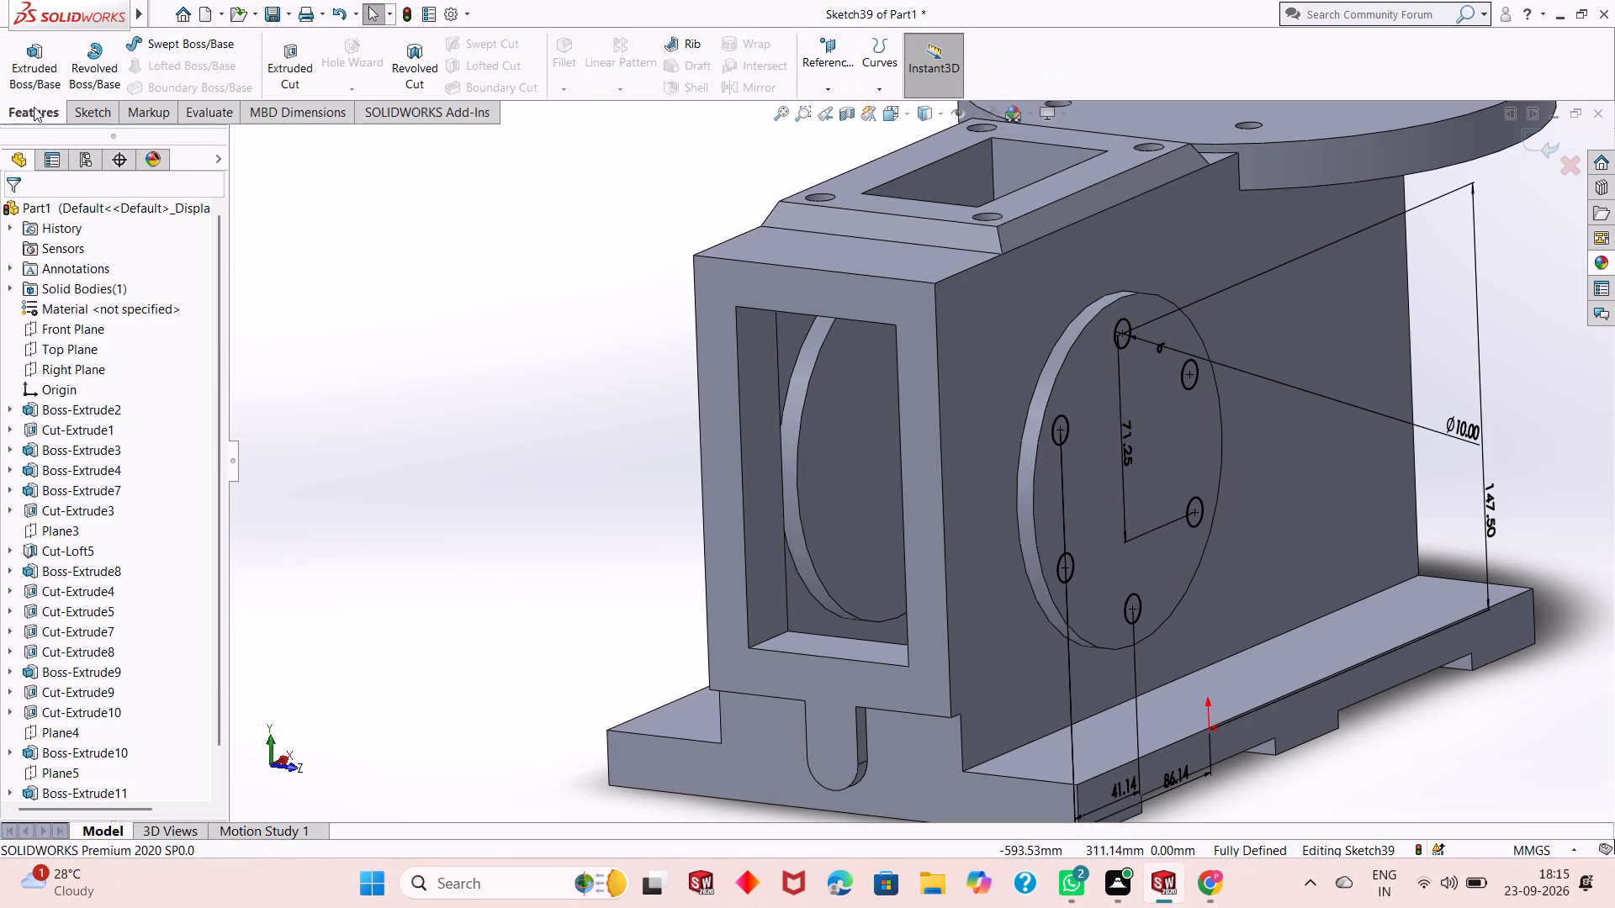
left_click(282, 61)
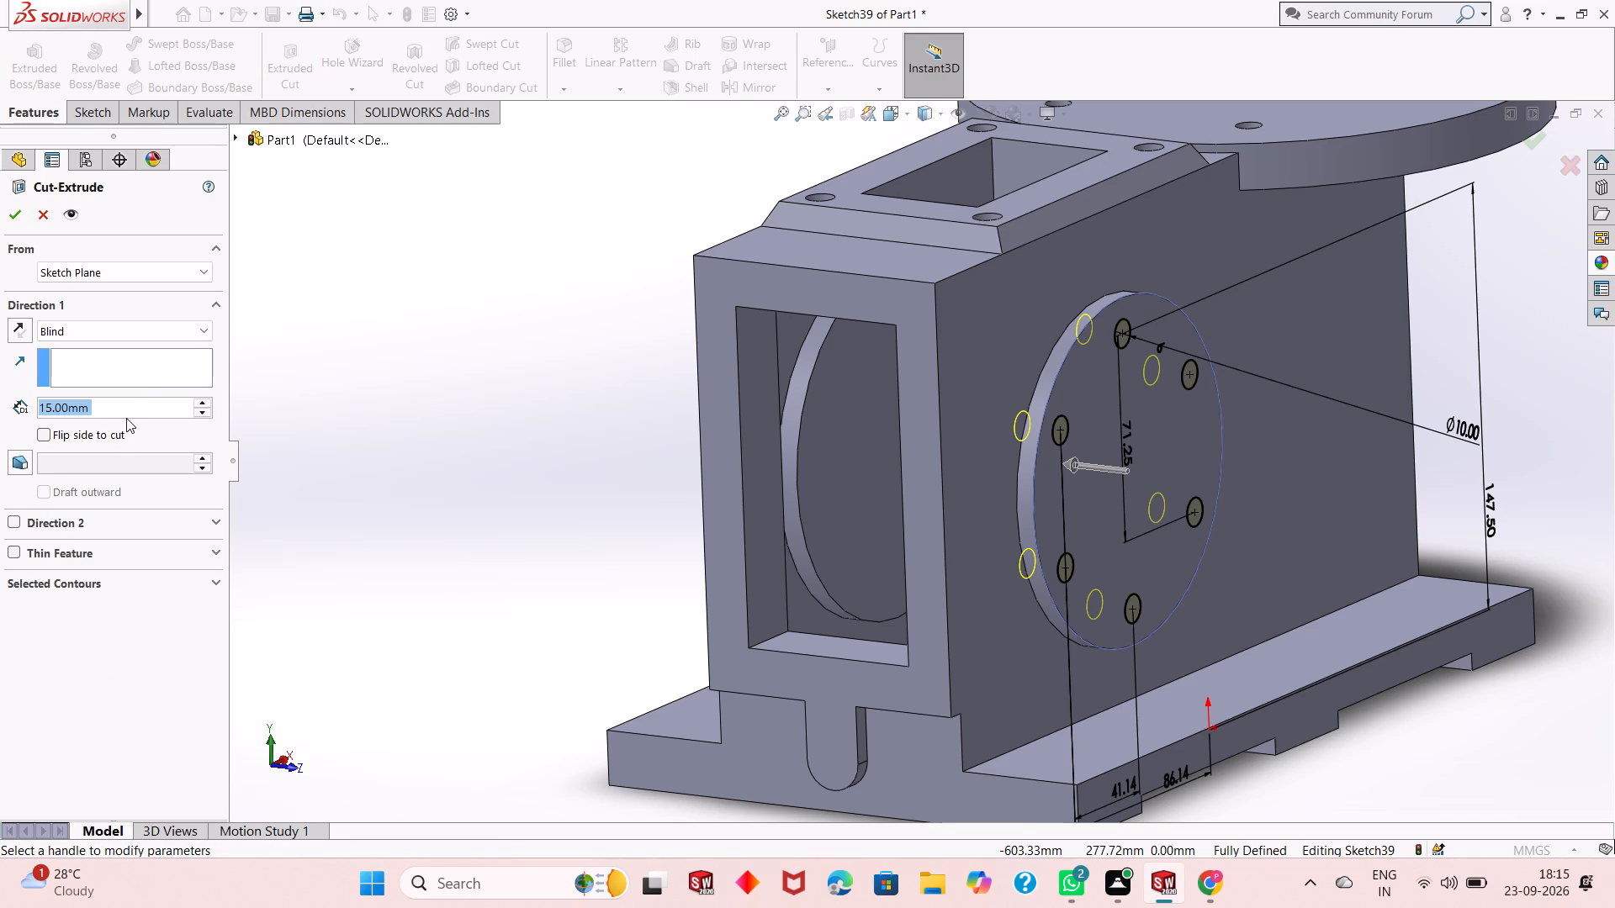
type("10")
key("Return")
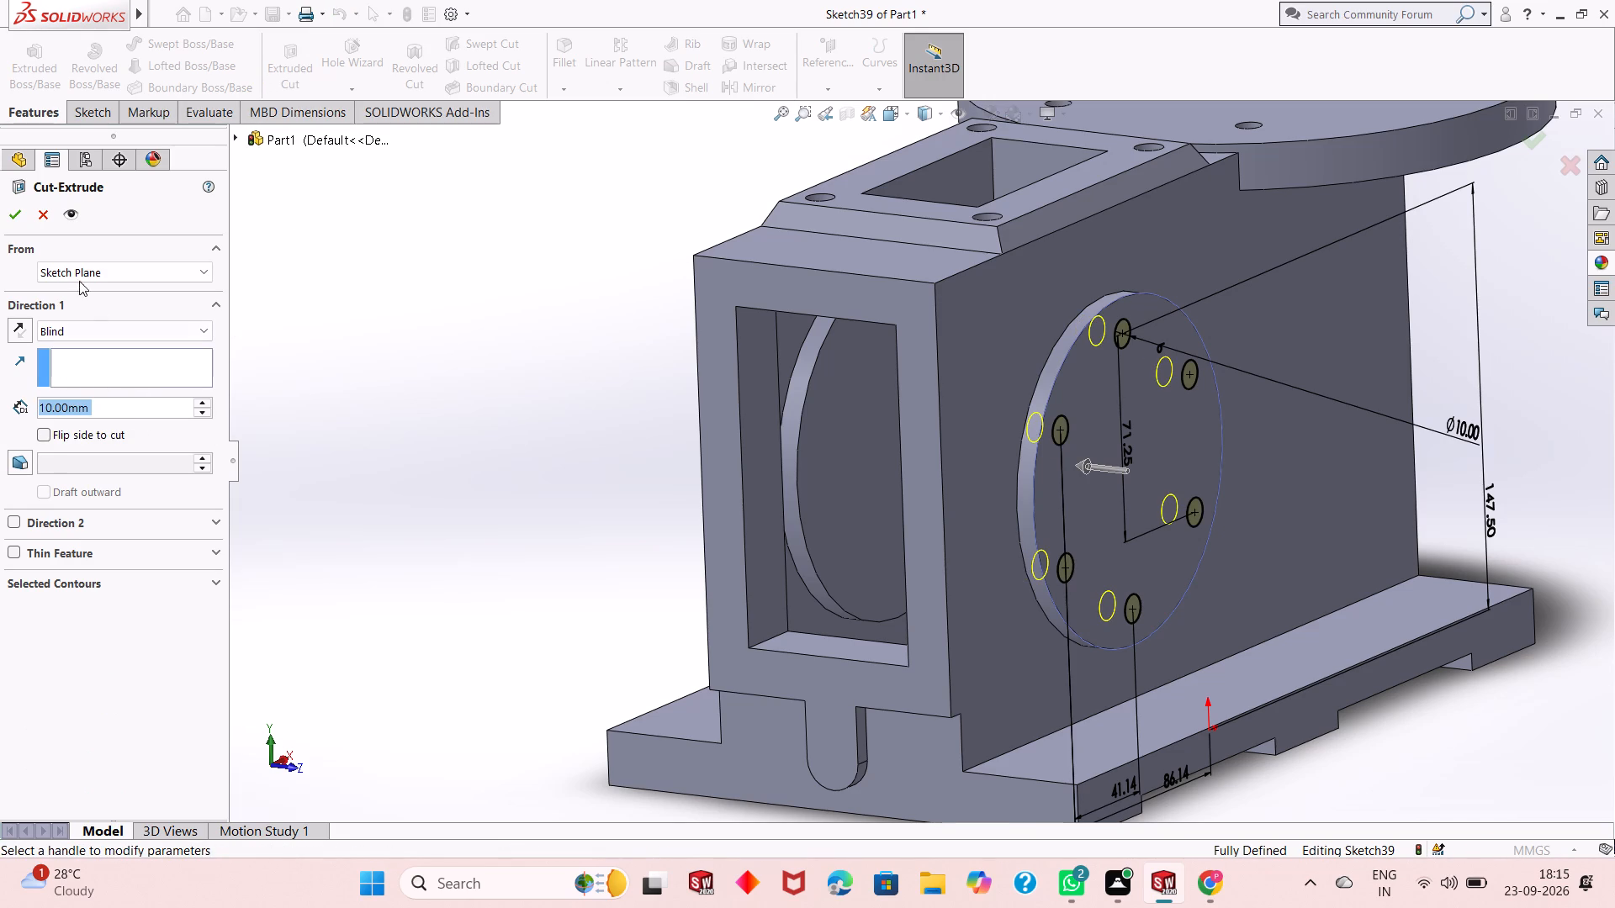
left_click(7, 215)
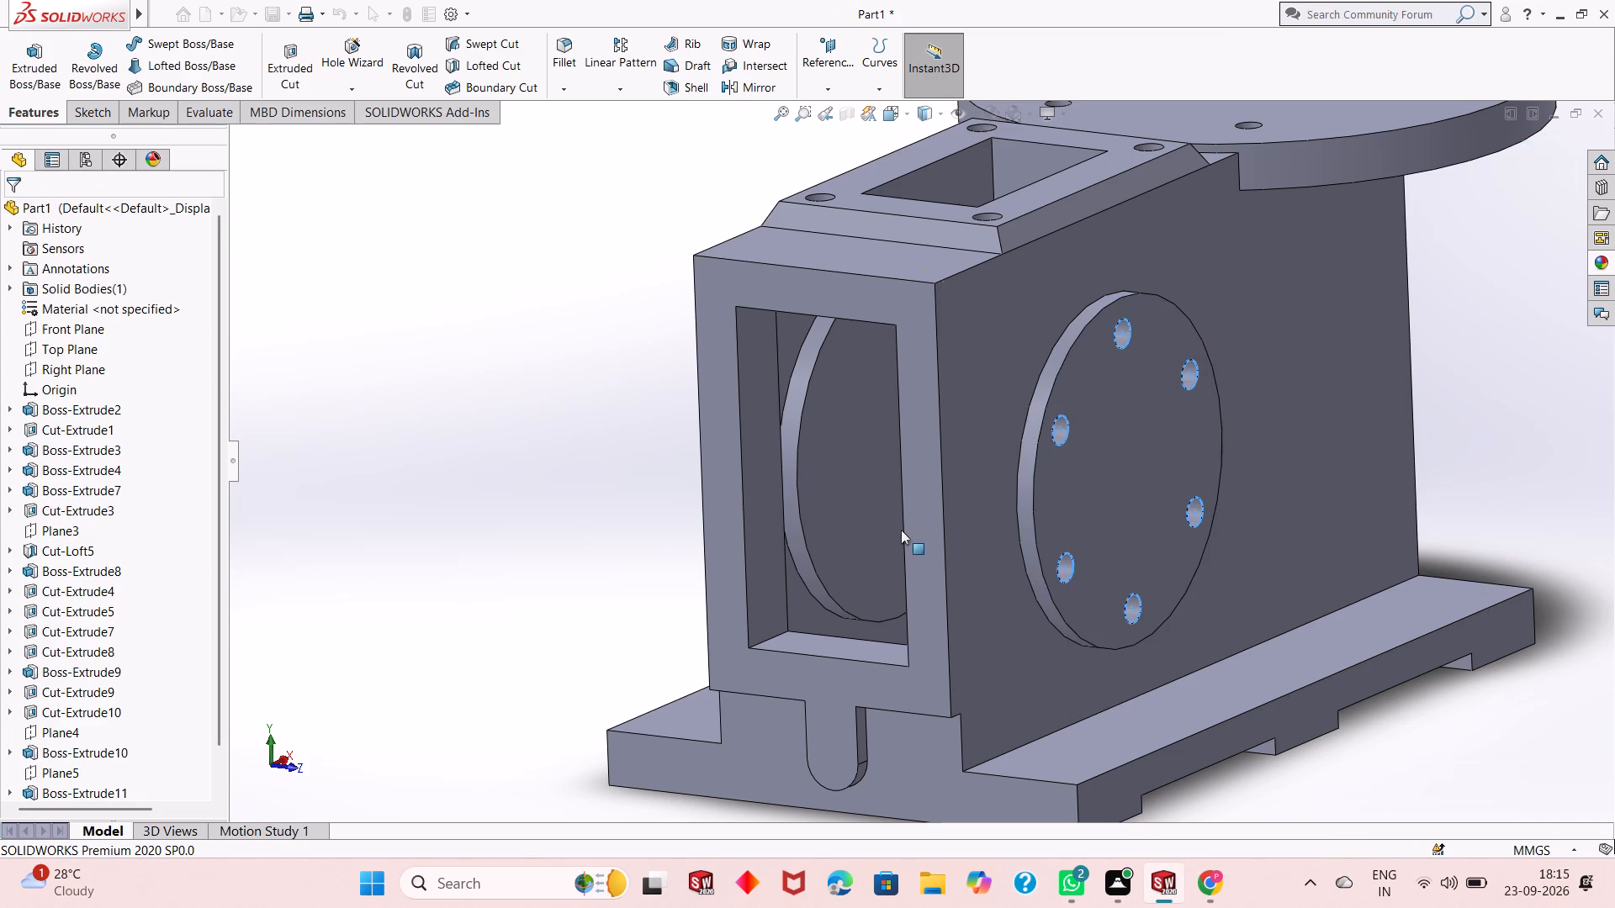
Start a sketch on the flat face of the circular boss on the opposite side of the housing, viewed straight on.
middle_click_drag(902, 536, 997, 504)
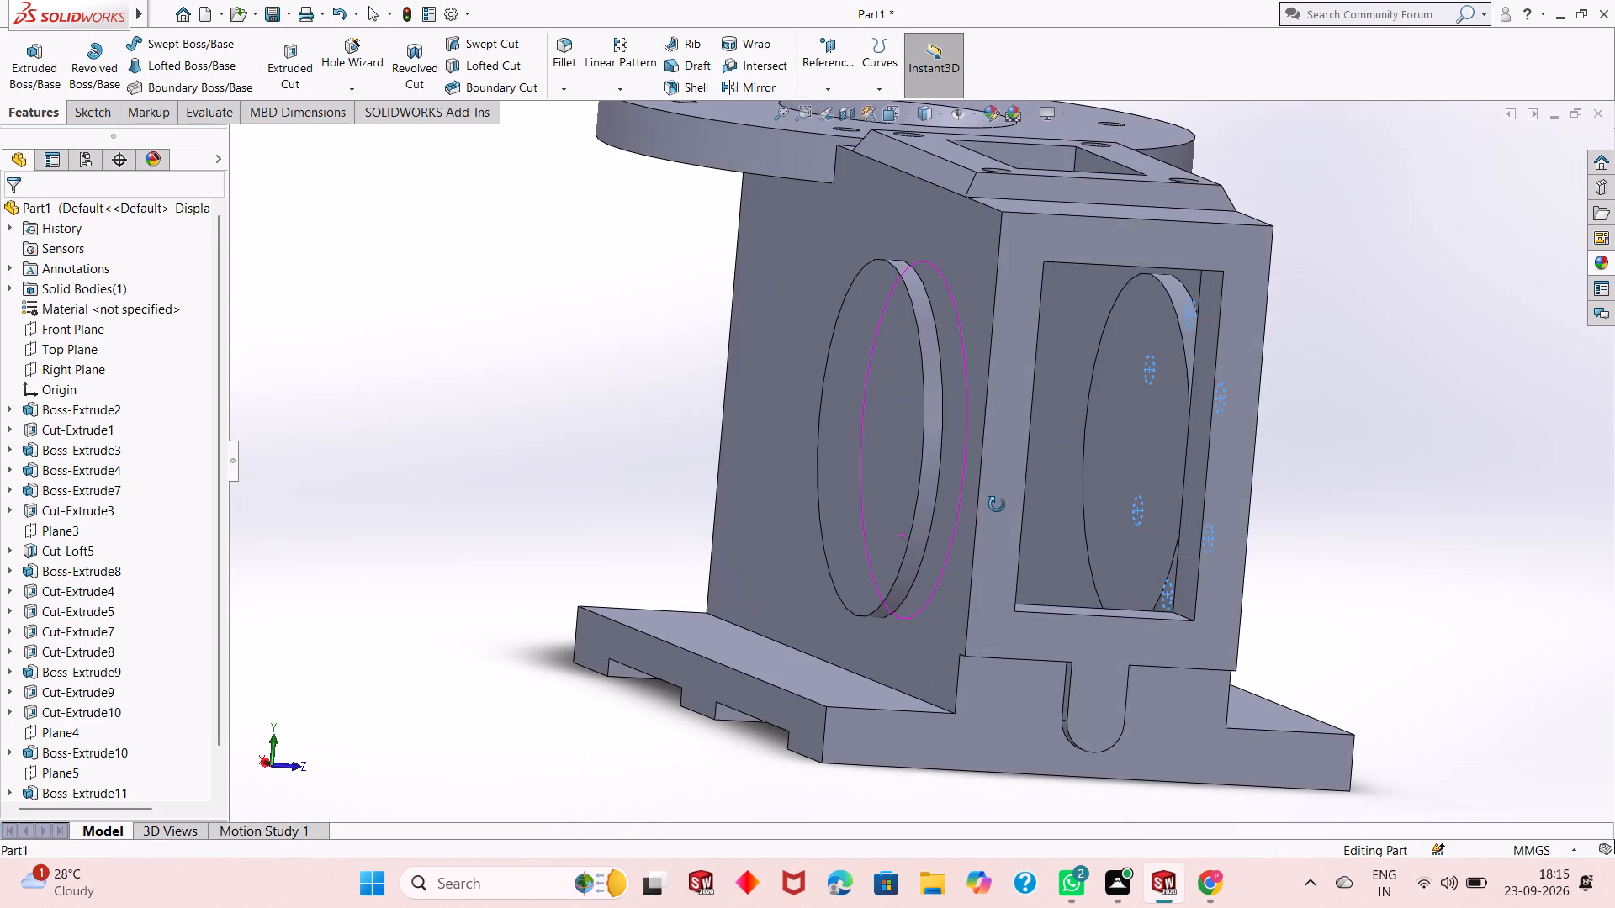
middle_click_drag(997, 504, 998, 503)
left_click(574, 441)
middle_click_drag(805, 455, 776, 466)
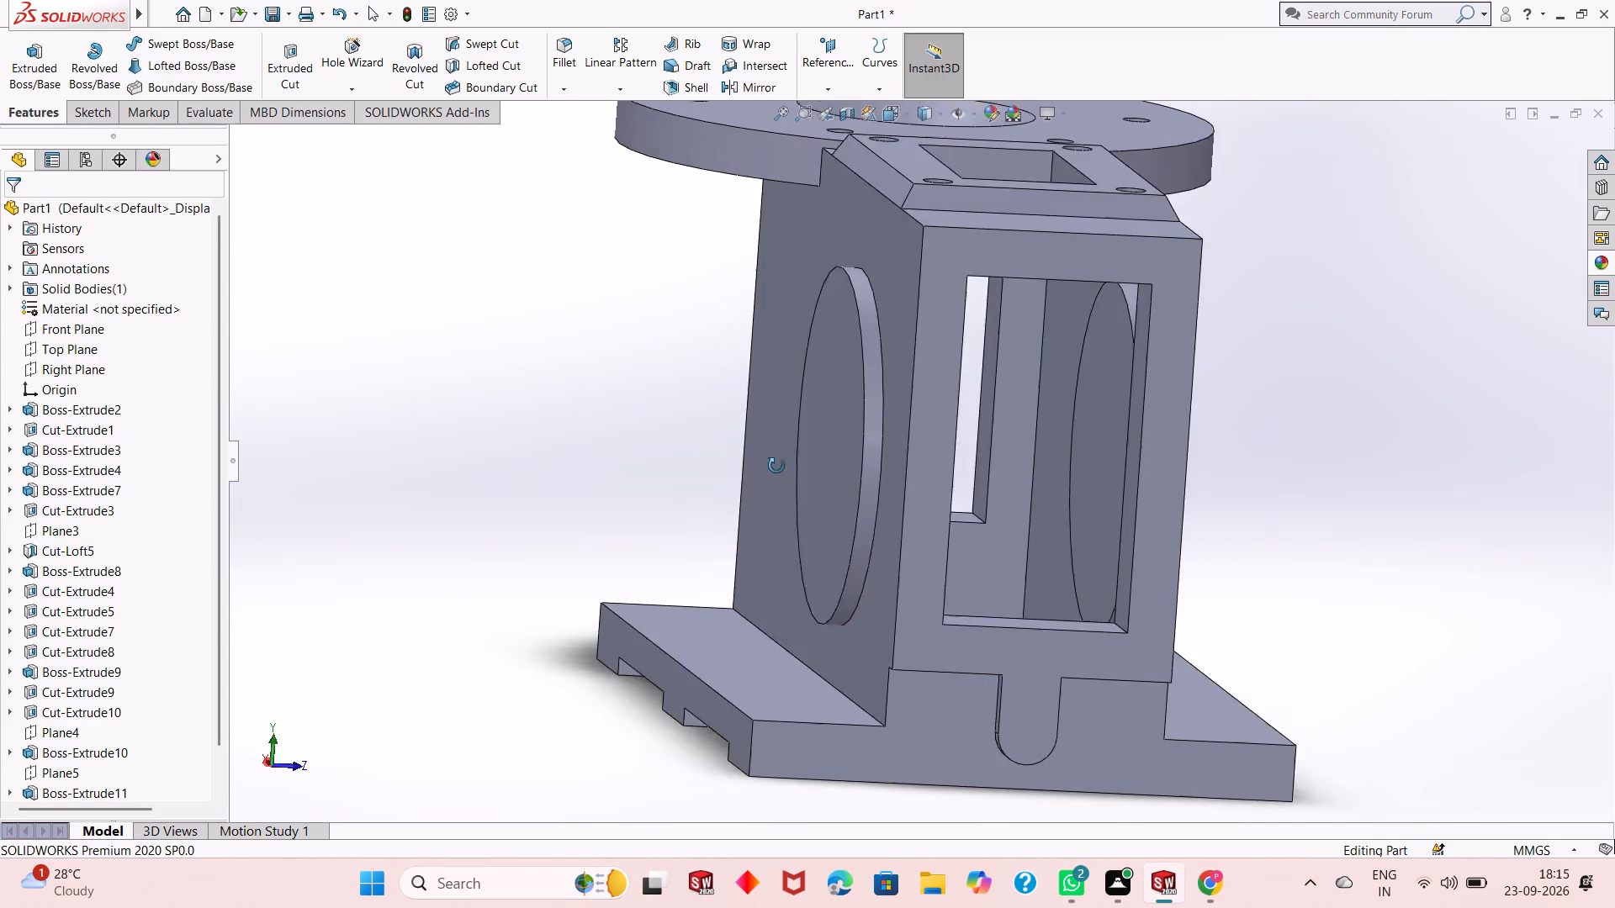
middle_click_drag(776, 466, 742, 471)
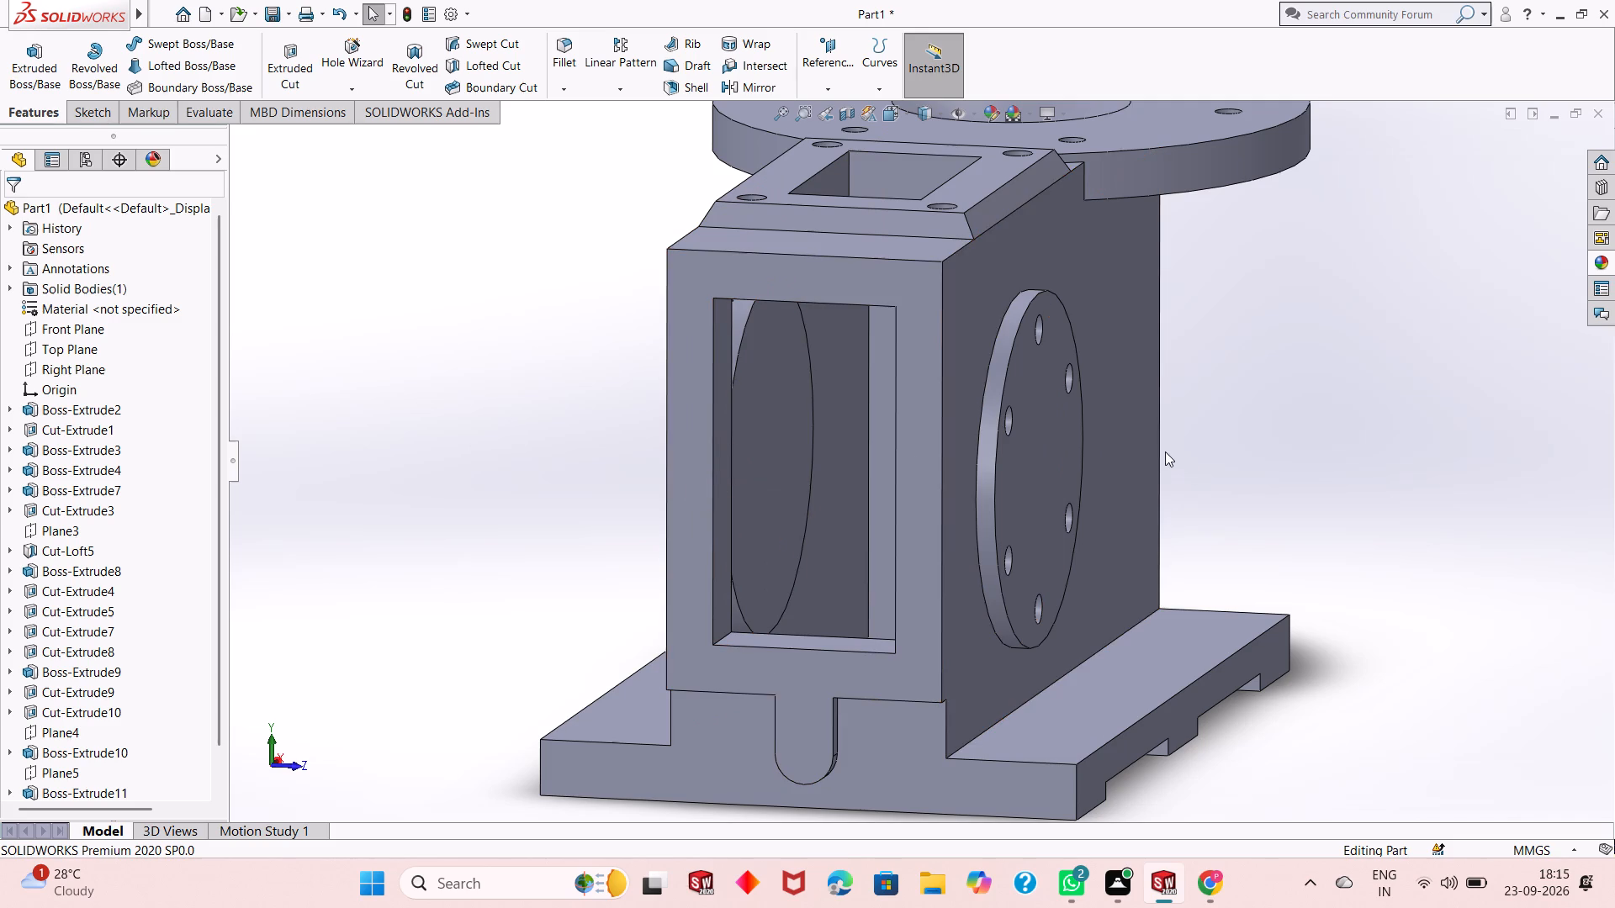
middle_click_drag(1165, 453, 1103, 463)
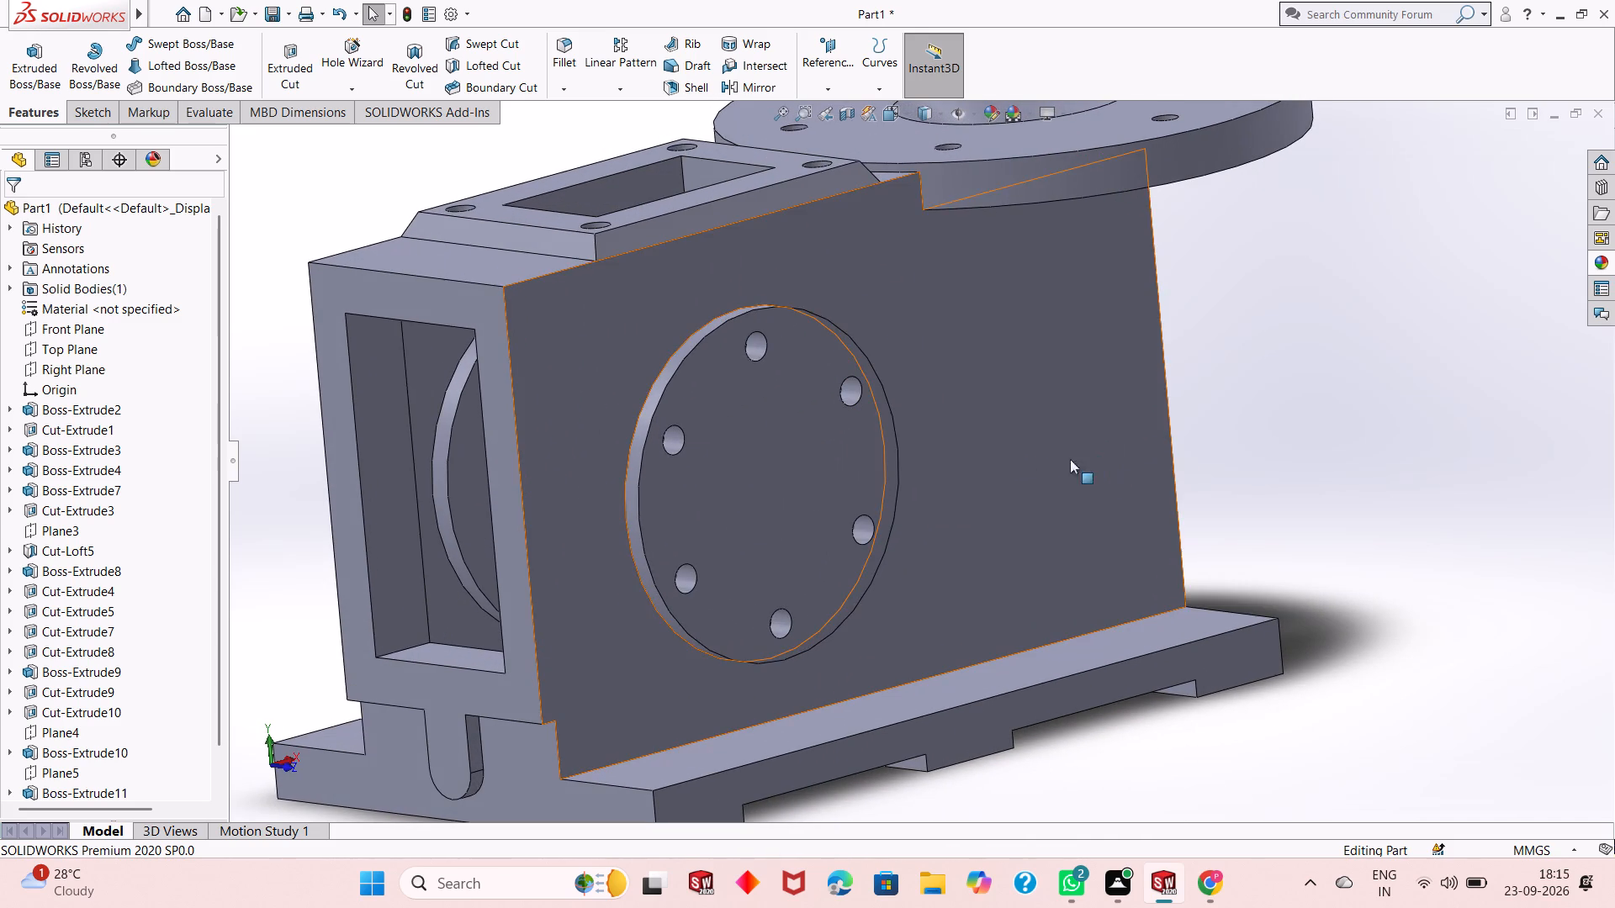
middle_click_drag(593, 467, 945, 459)
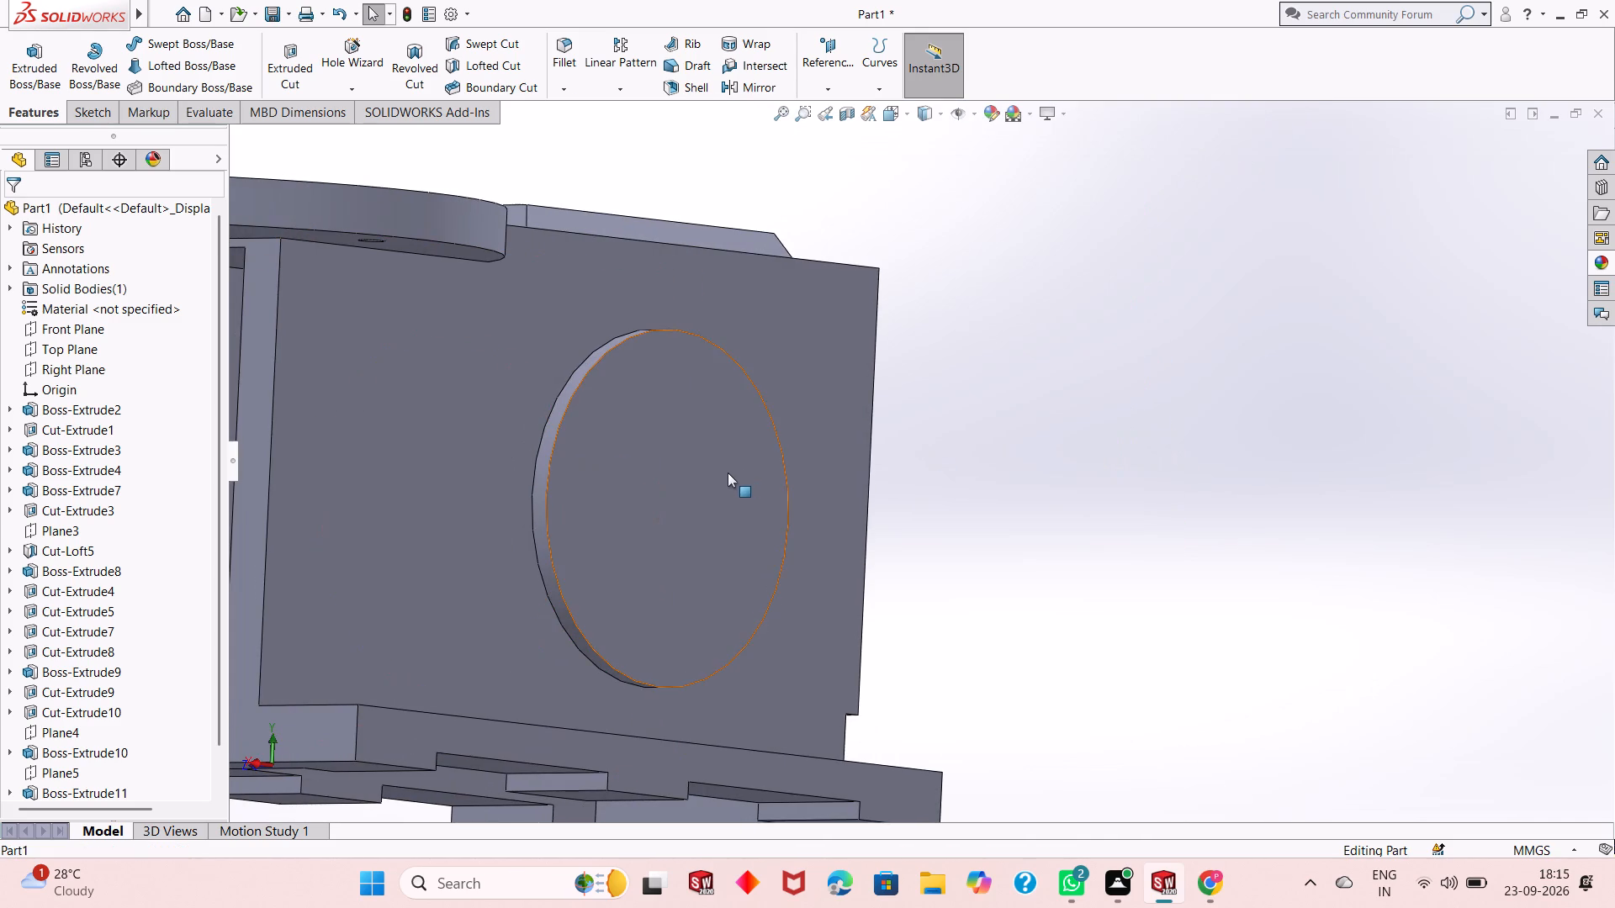
left_click(728, 472)
left_click(805, 416)
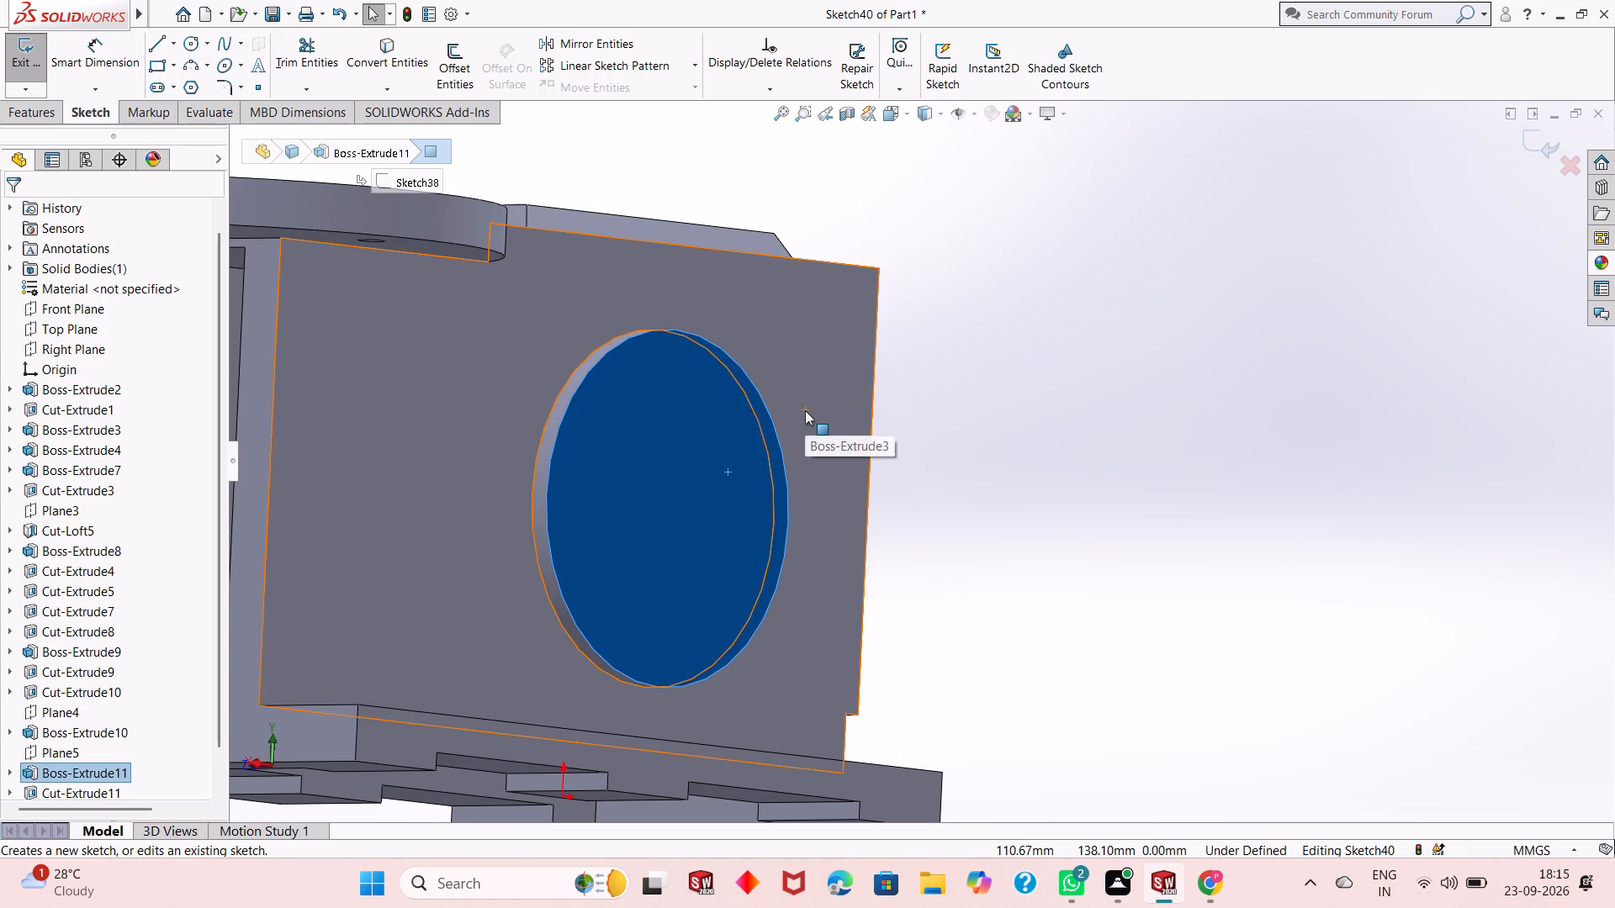
key("ctrl+8")
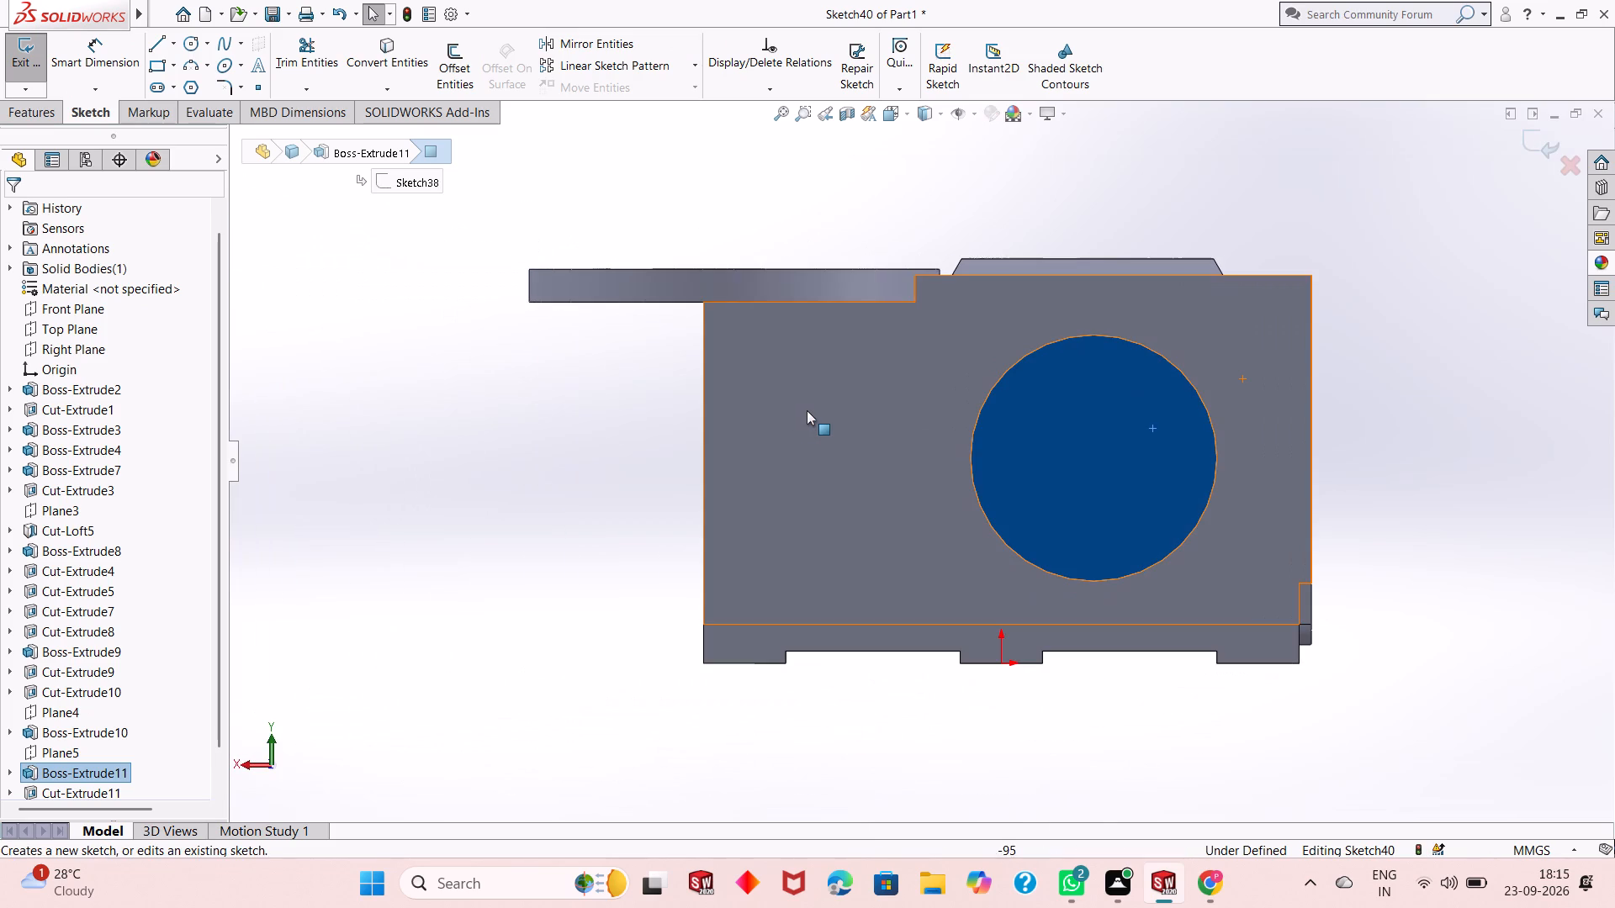
left_click(205, 467)
left_click(305, 316)
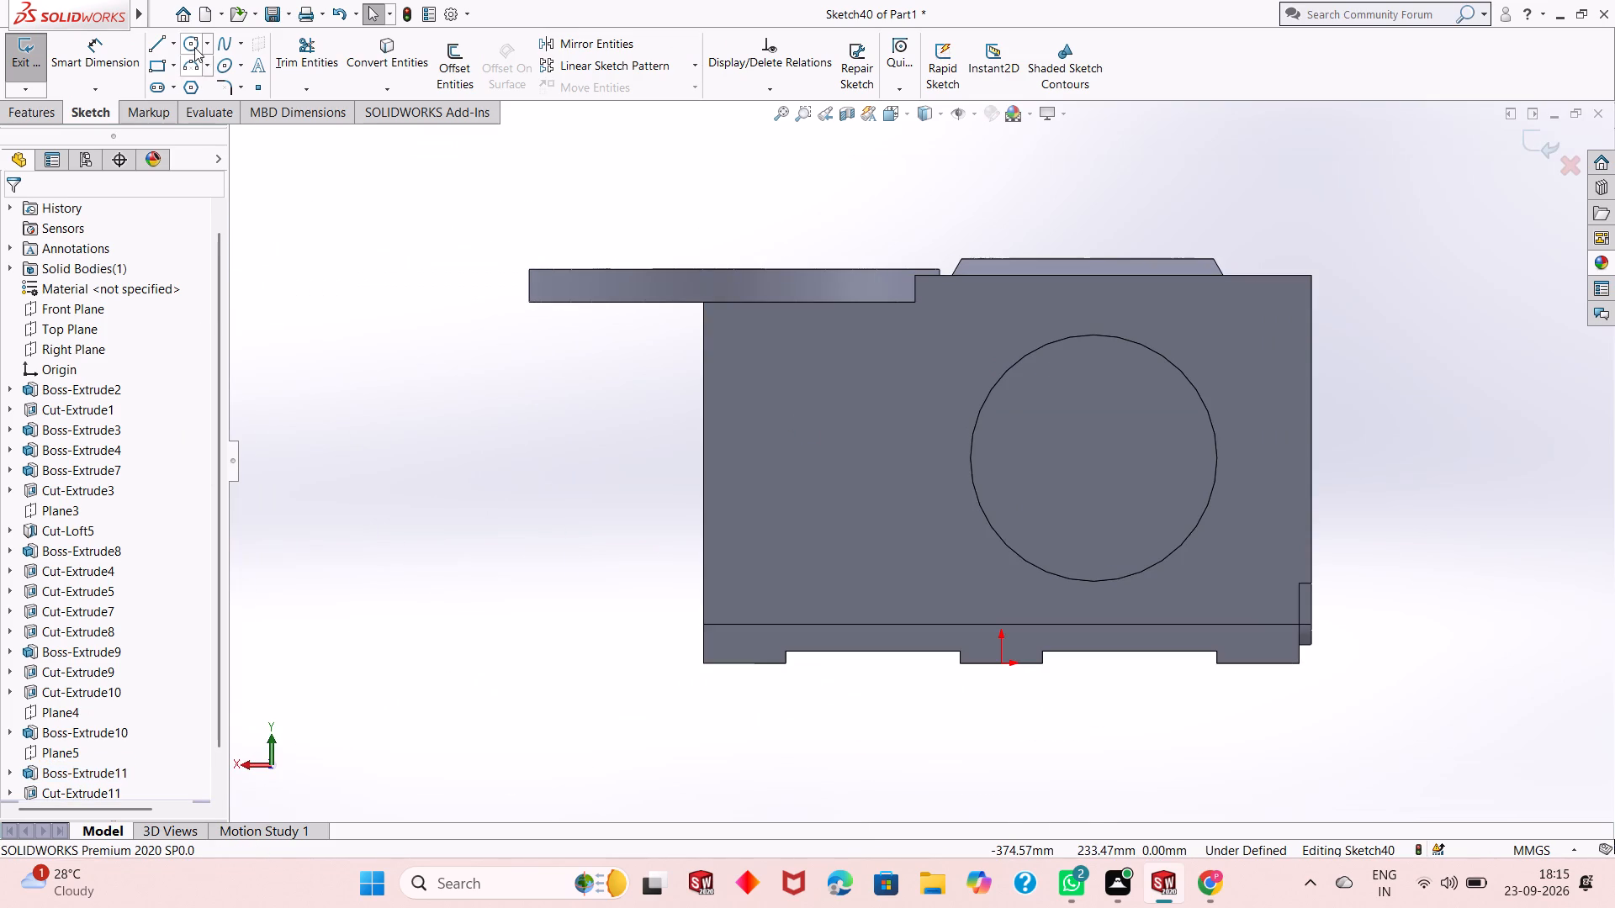
Sketch a circle concentric with the circular boss and dimension its diameter to 95 mm.
left_click(194, 47)
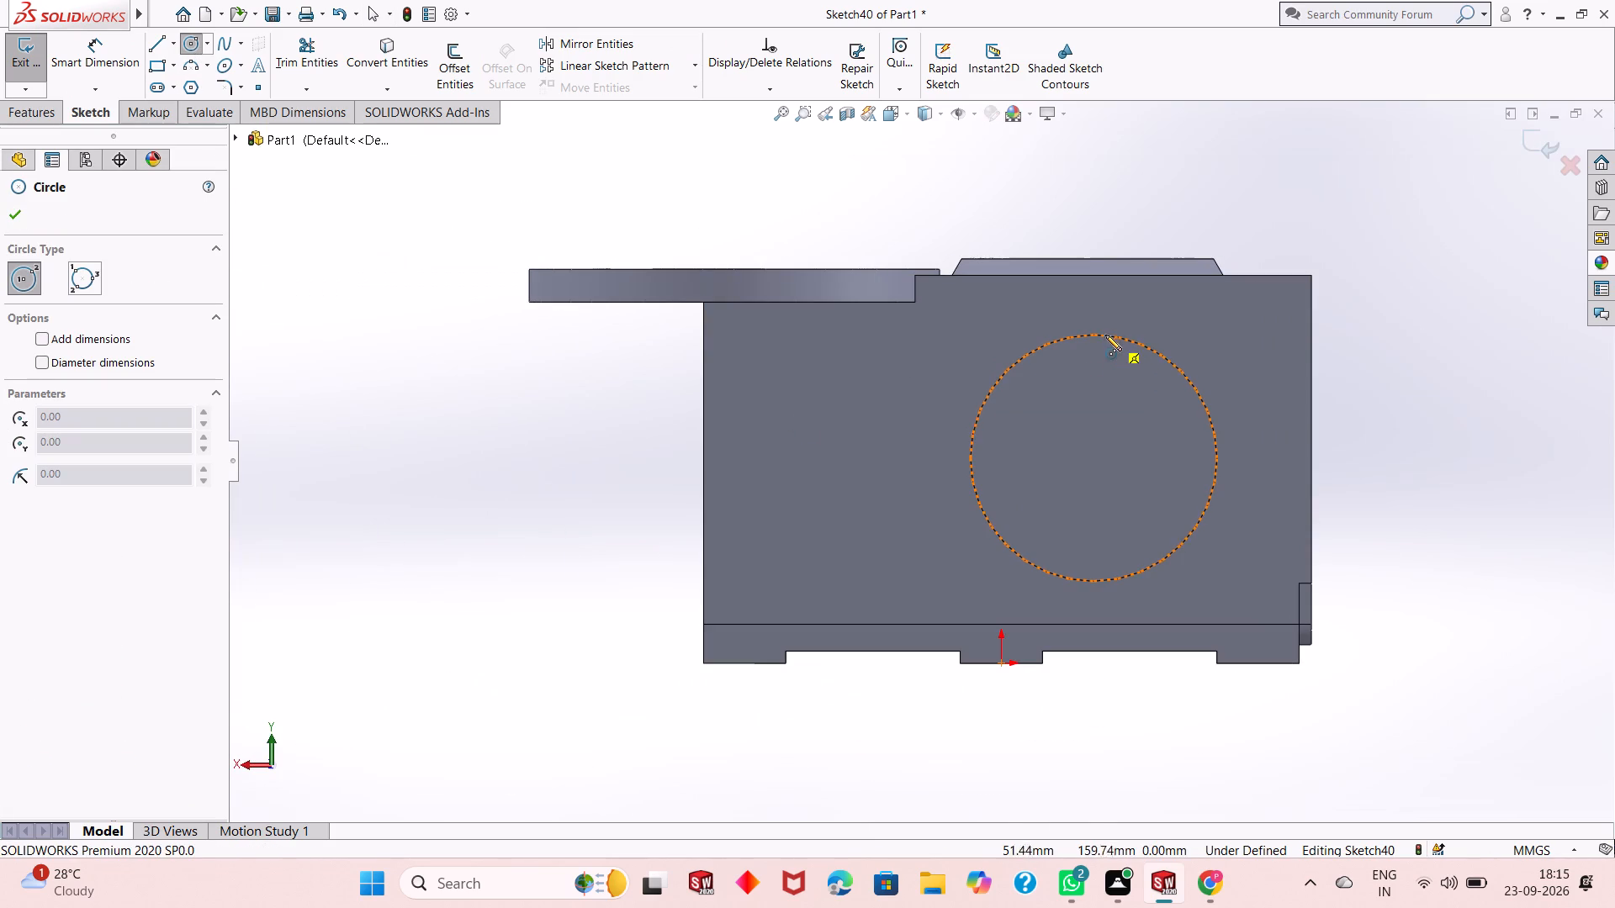
left_click(1093, 457)
left_click(1126, 399)
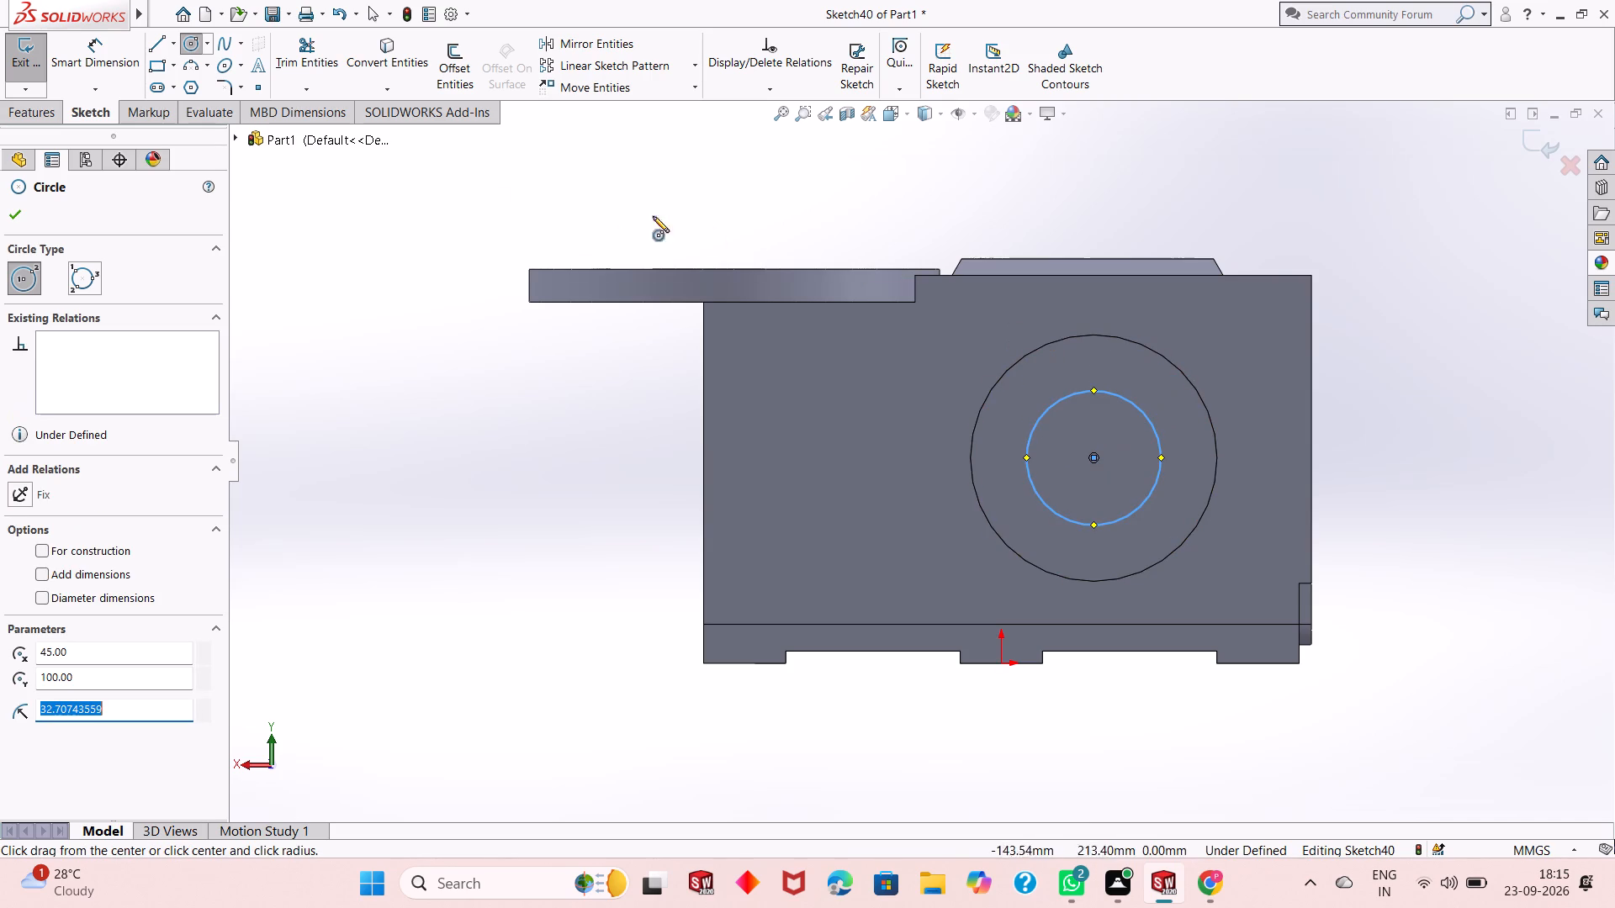
left_click(122, 61)
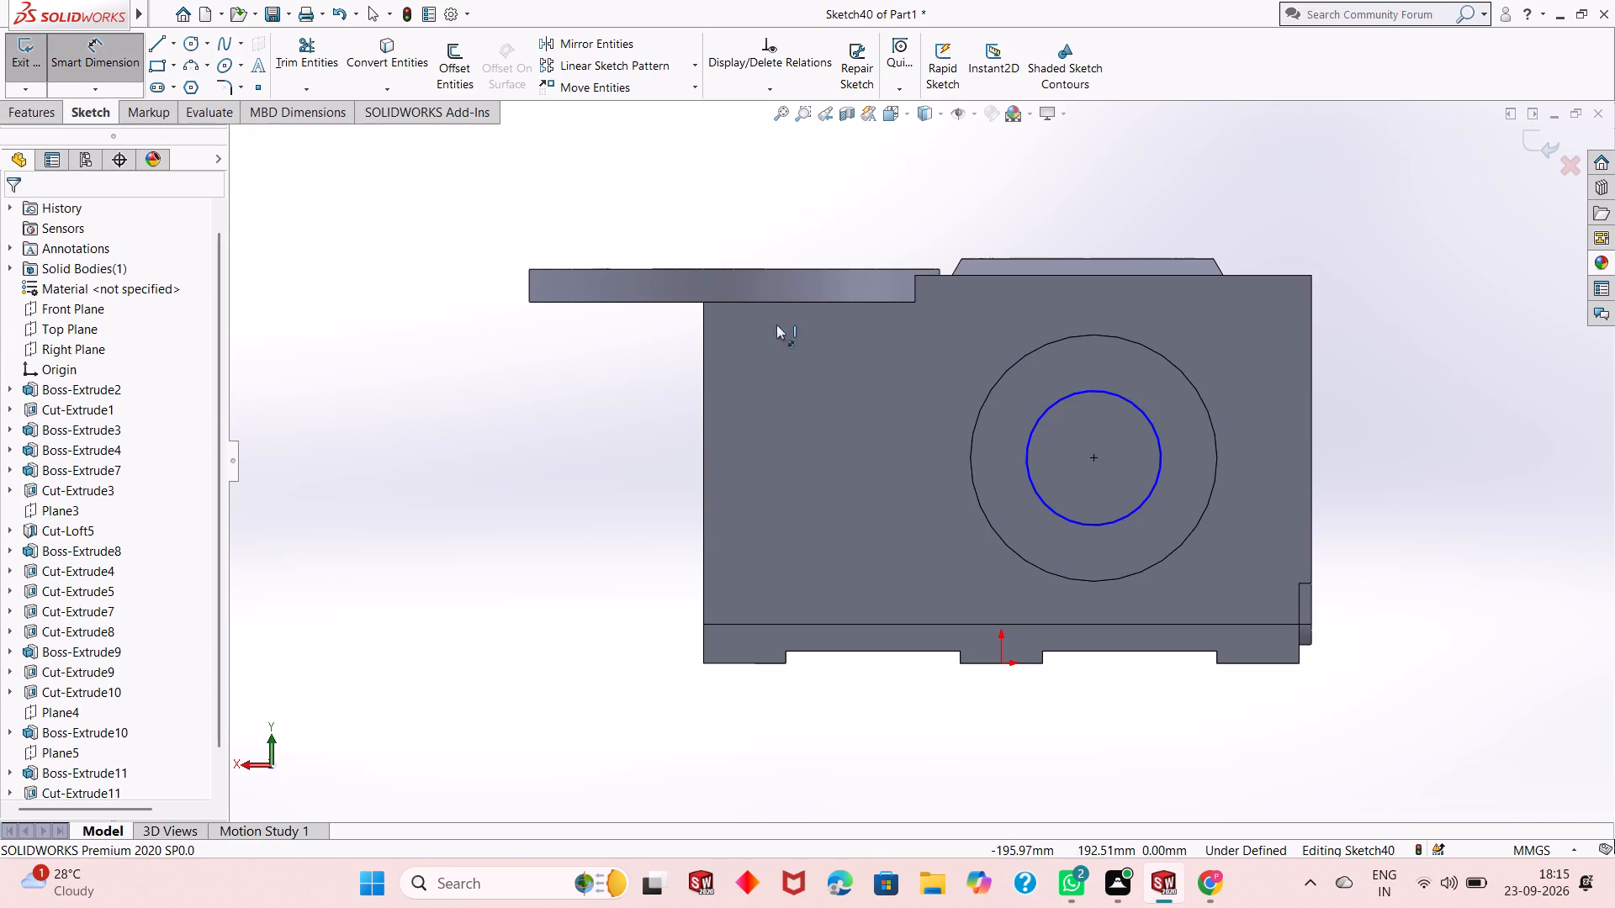
left_click(1054, 519)
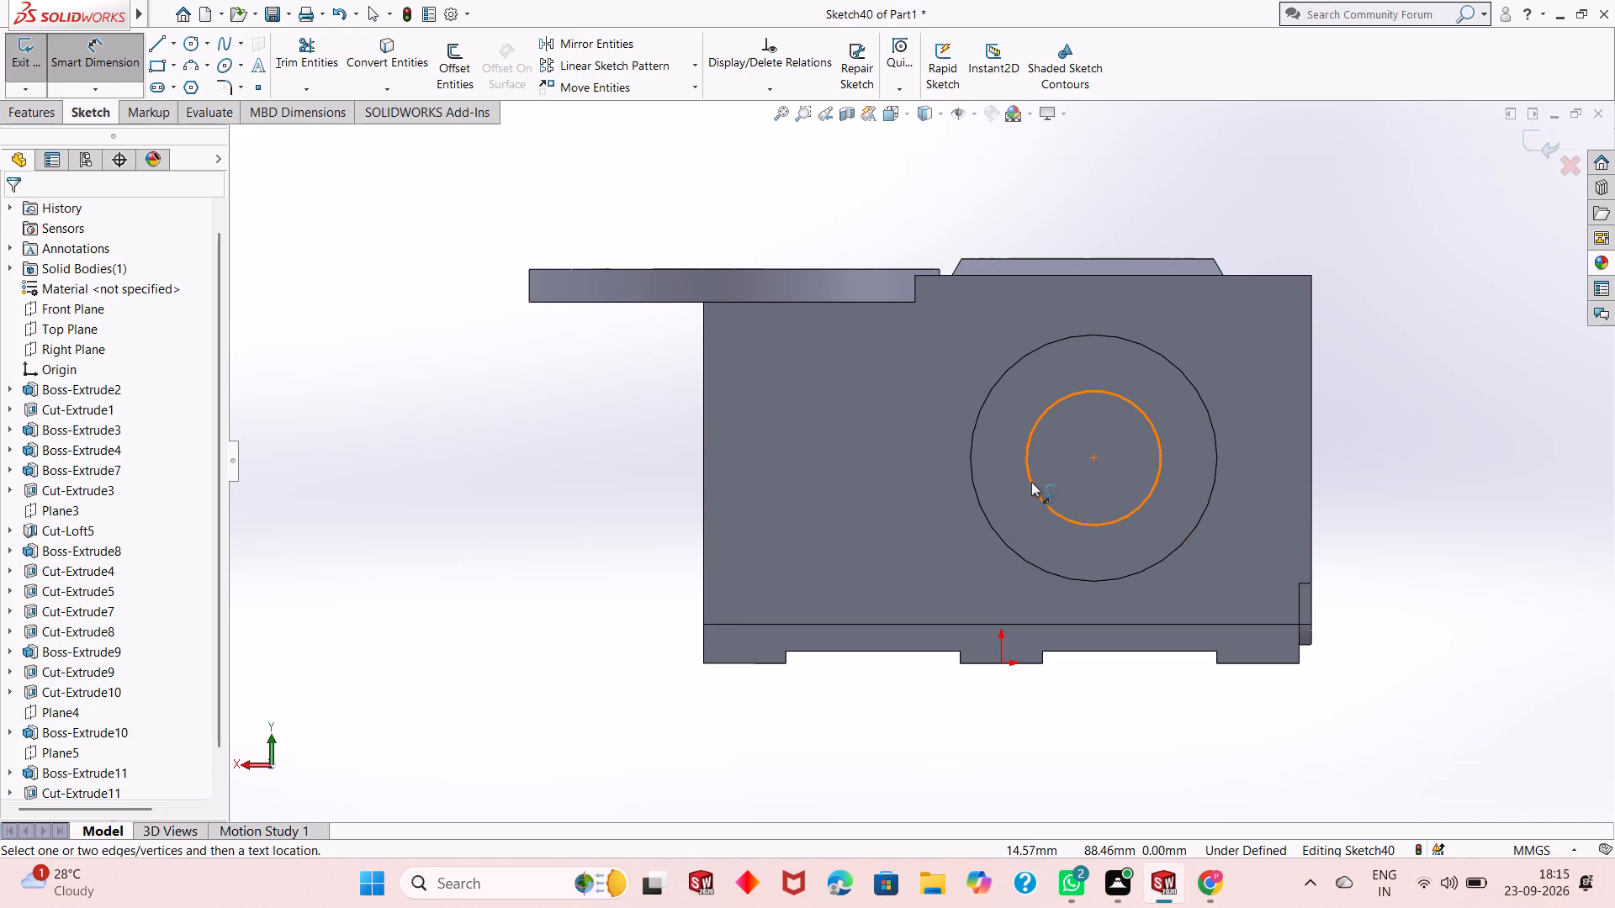
left_click(1031, 482)
left_click(507, 699)
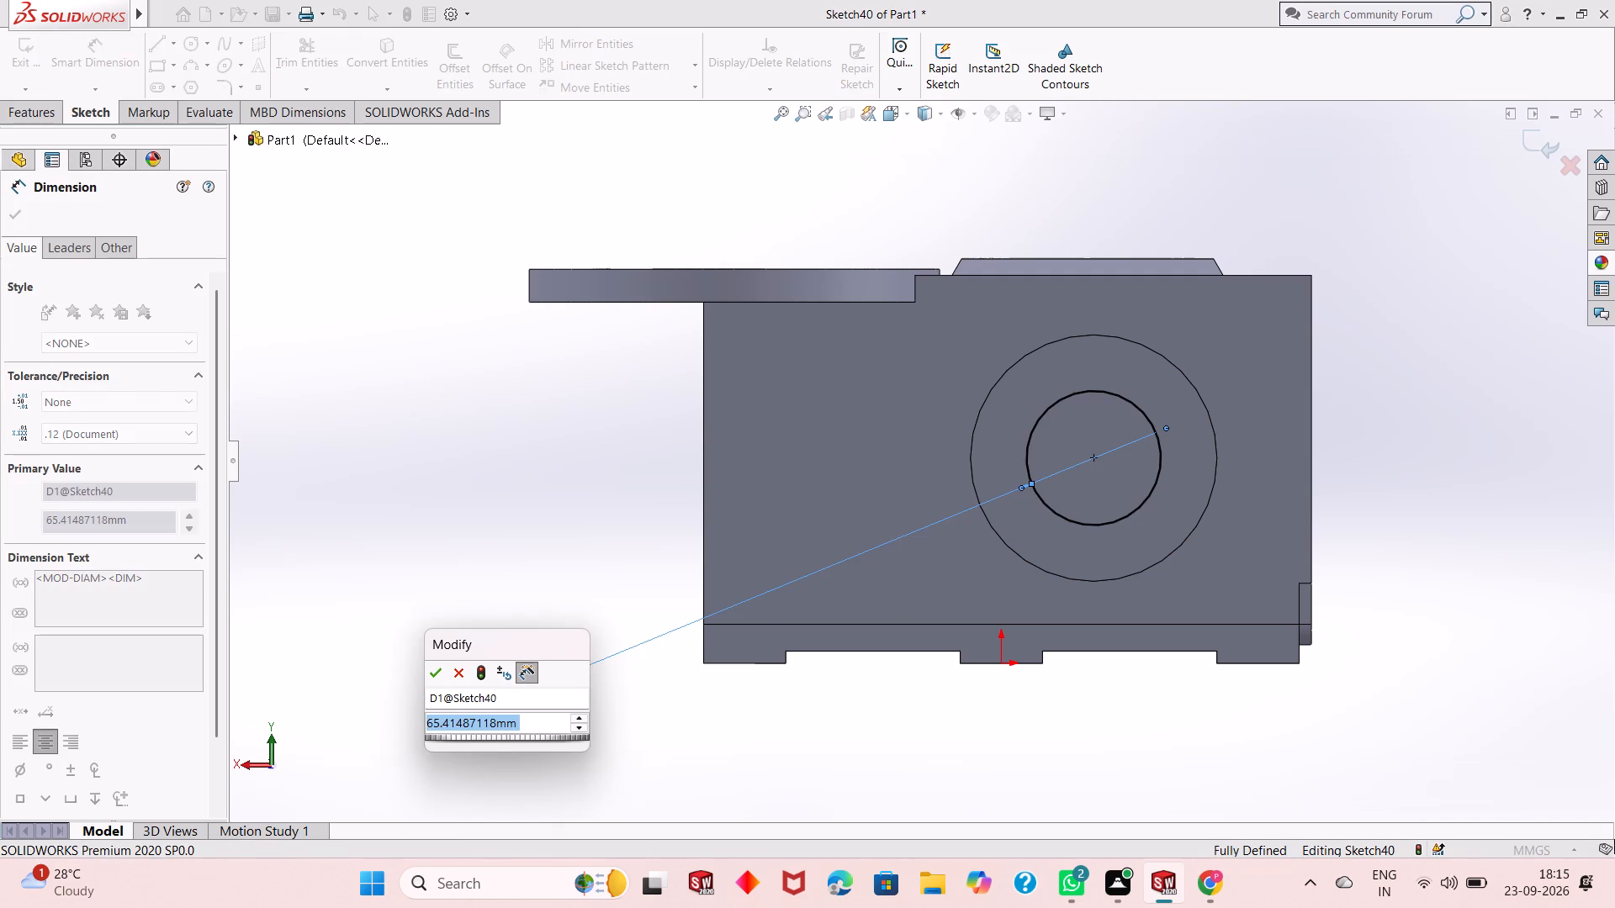
type("95")
key("Return")
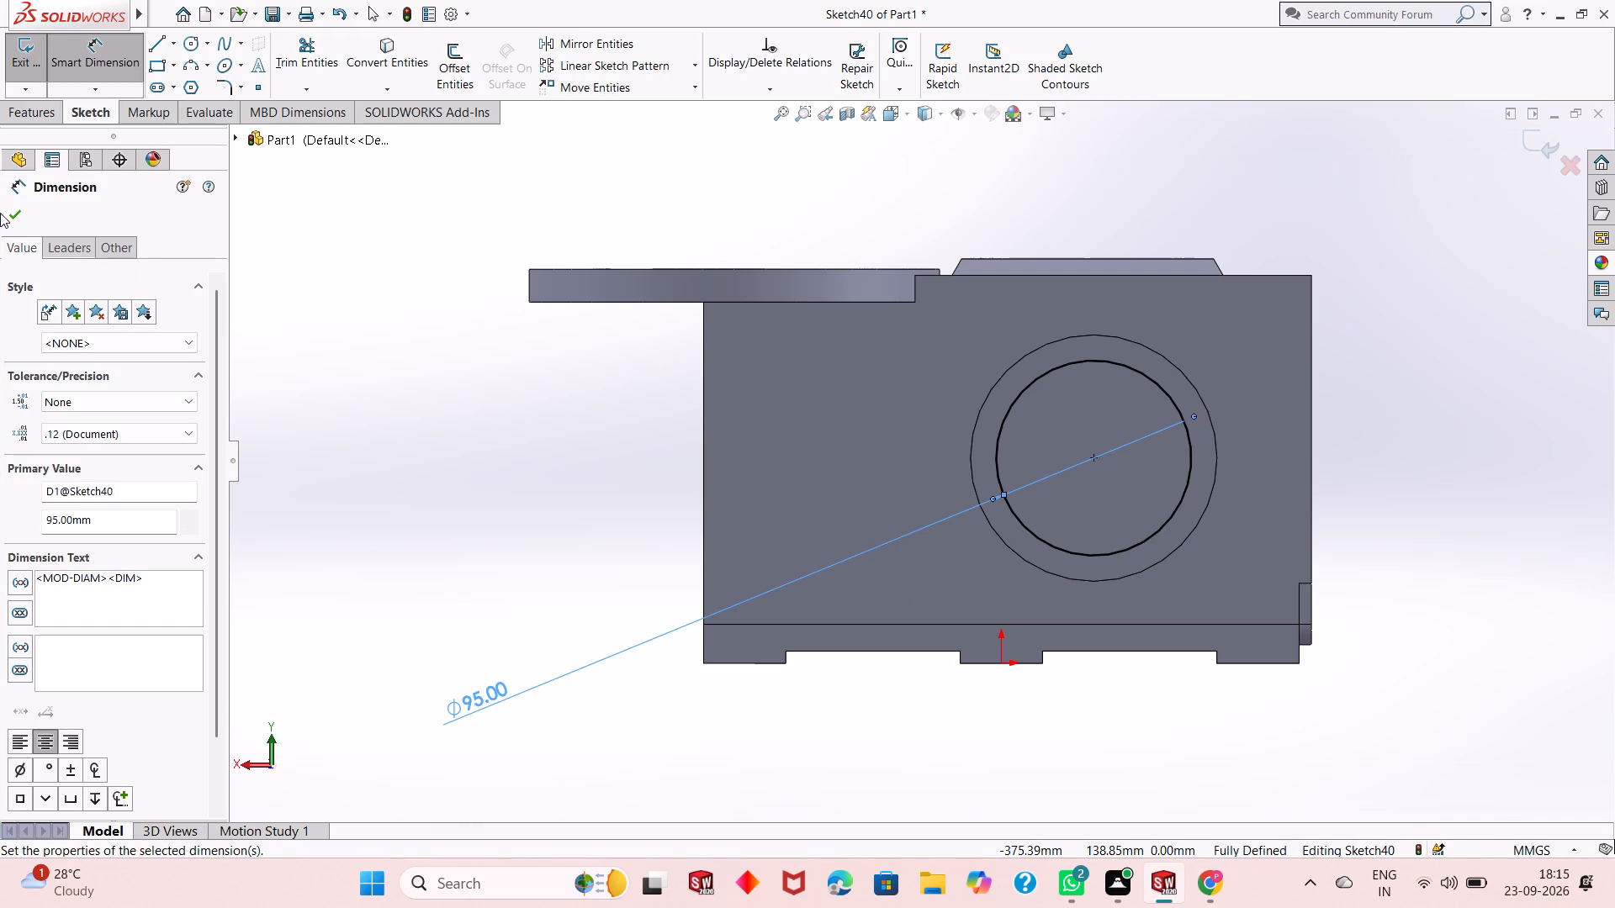
left_click(27, 215)
Sketch a small circle centred on the top point of the 95 mm circle and dimension its diameter to 10 mm.
left_click(189, 40)
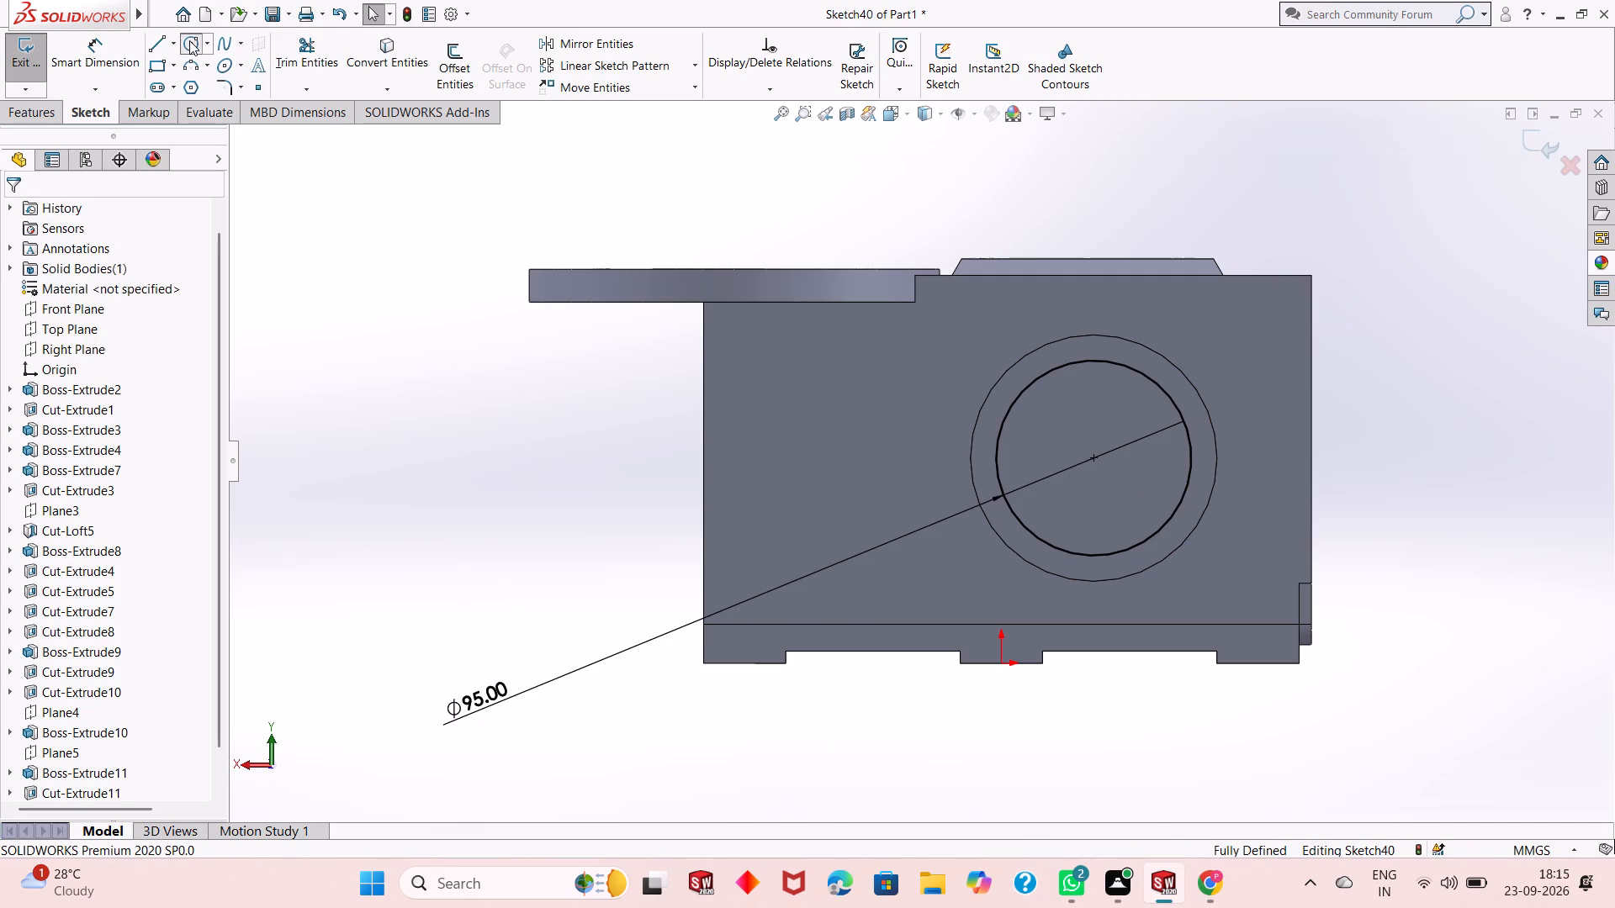
left_click(1096, 362)
left_click(1093, 379)
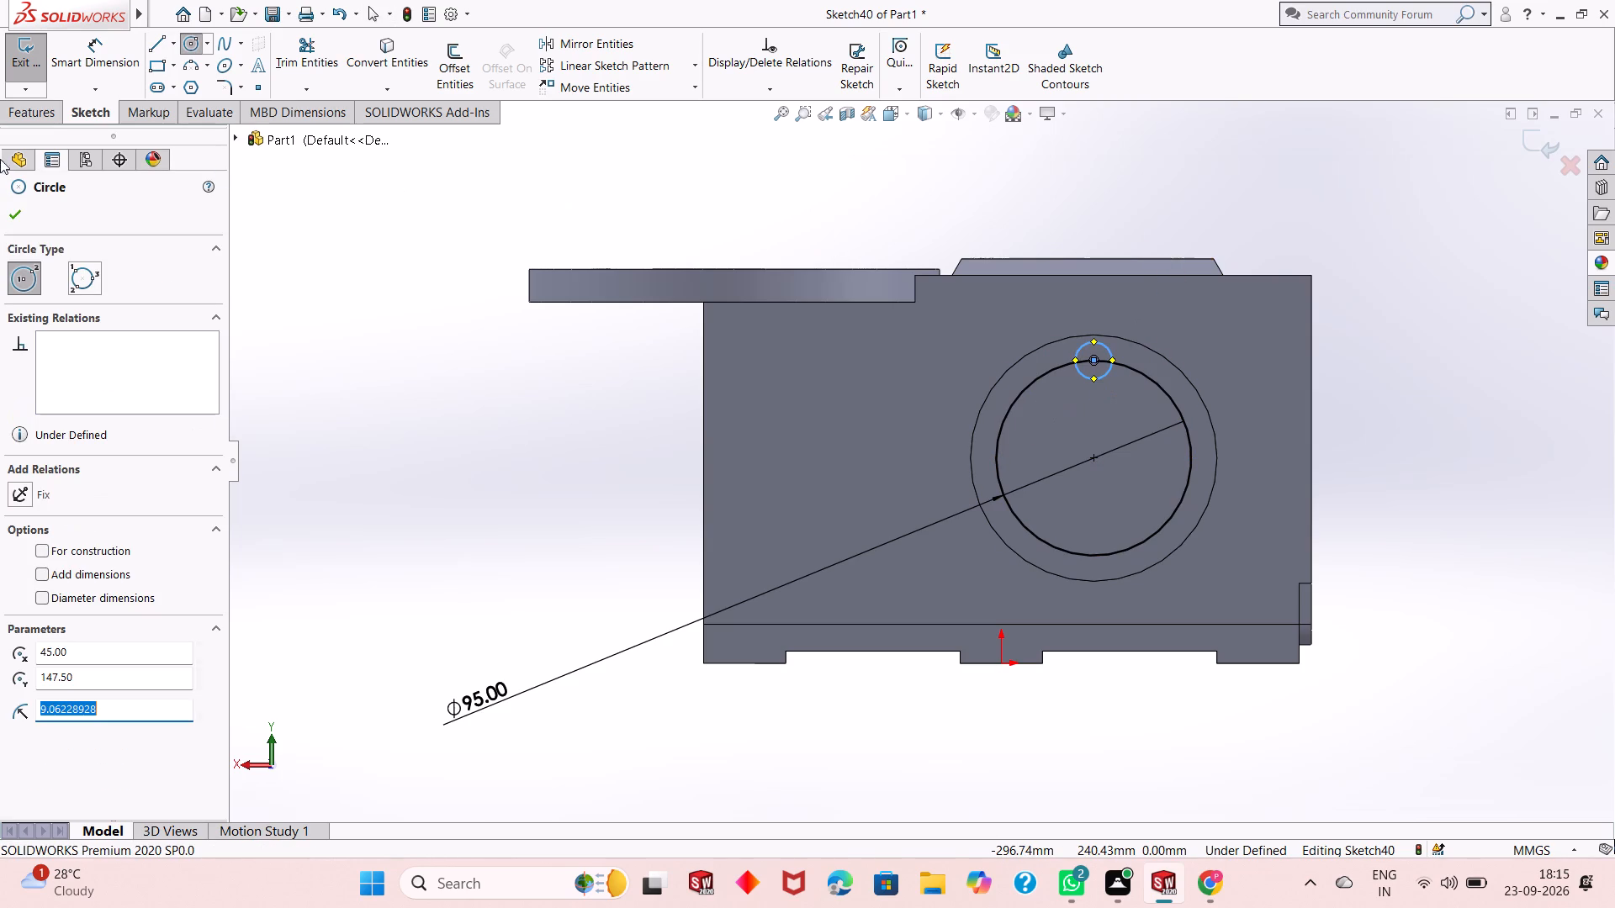
left_click(20, 217)
left_click(114, 36)
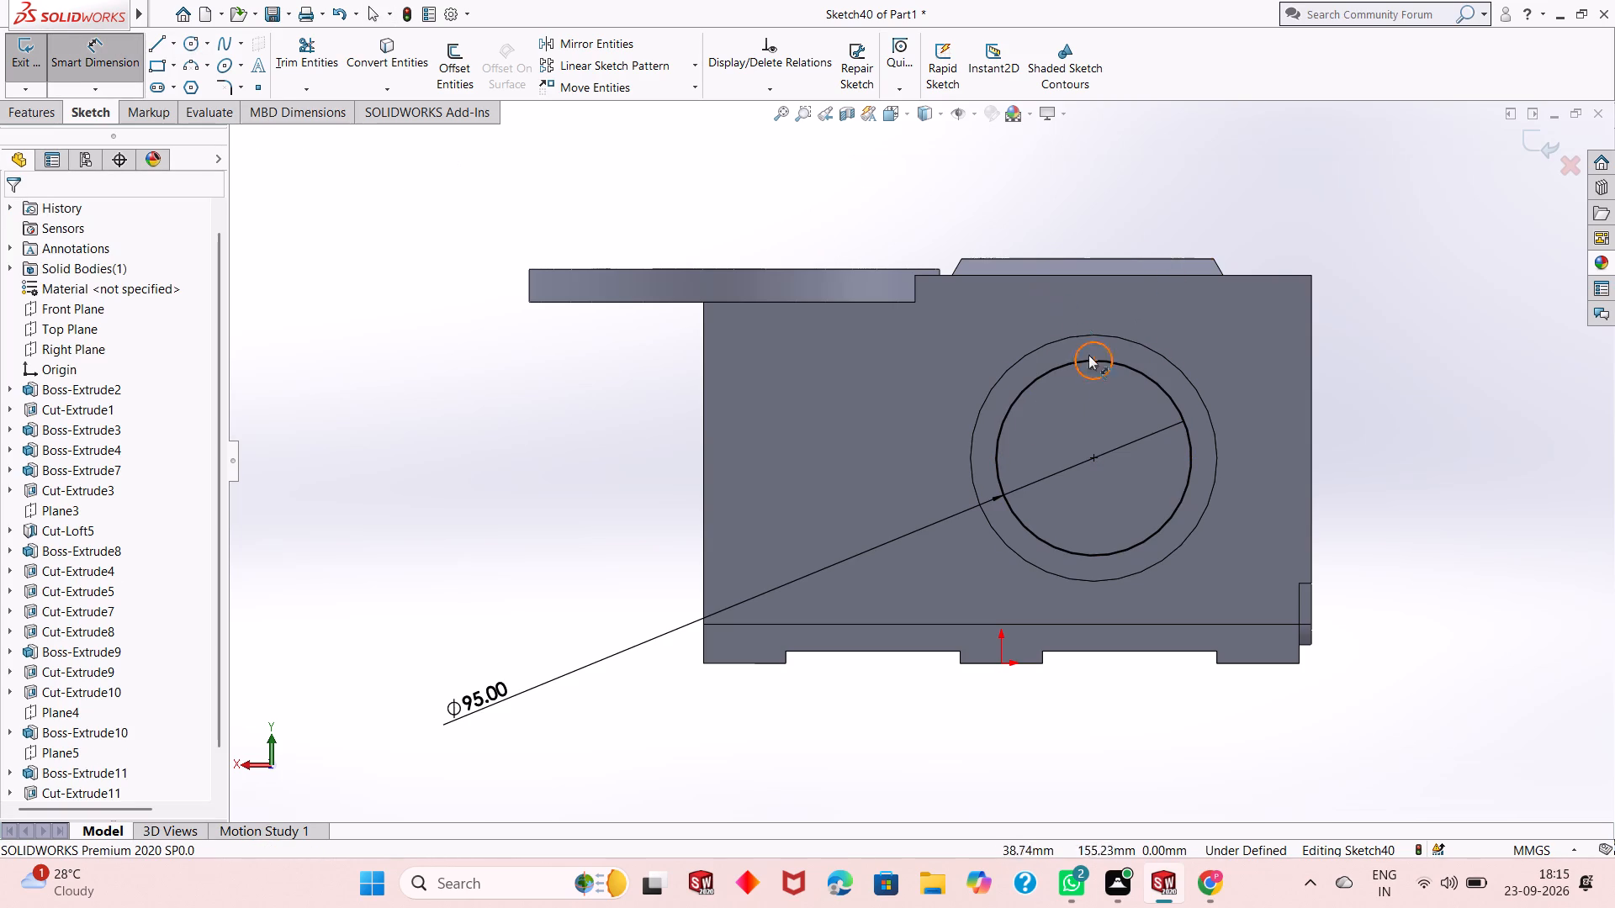
left_click(1108, 344)
left_click(1297, 192)
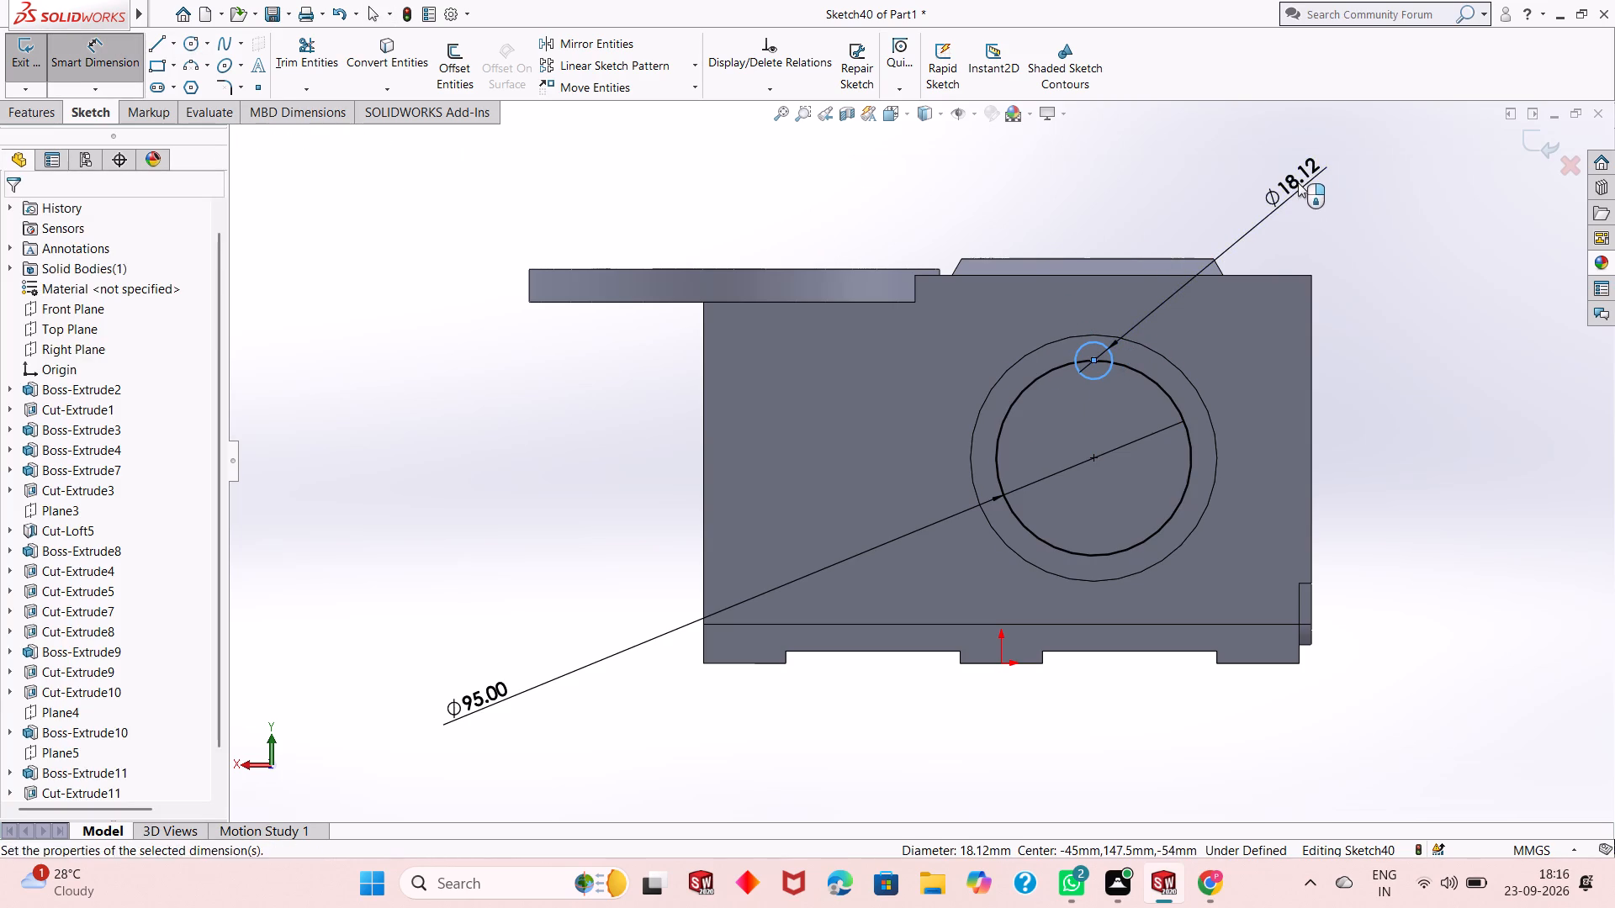
type("10")
key("Return")
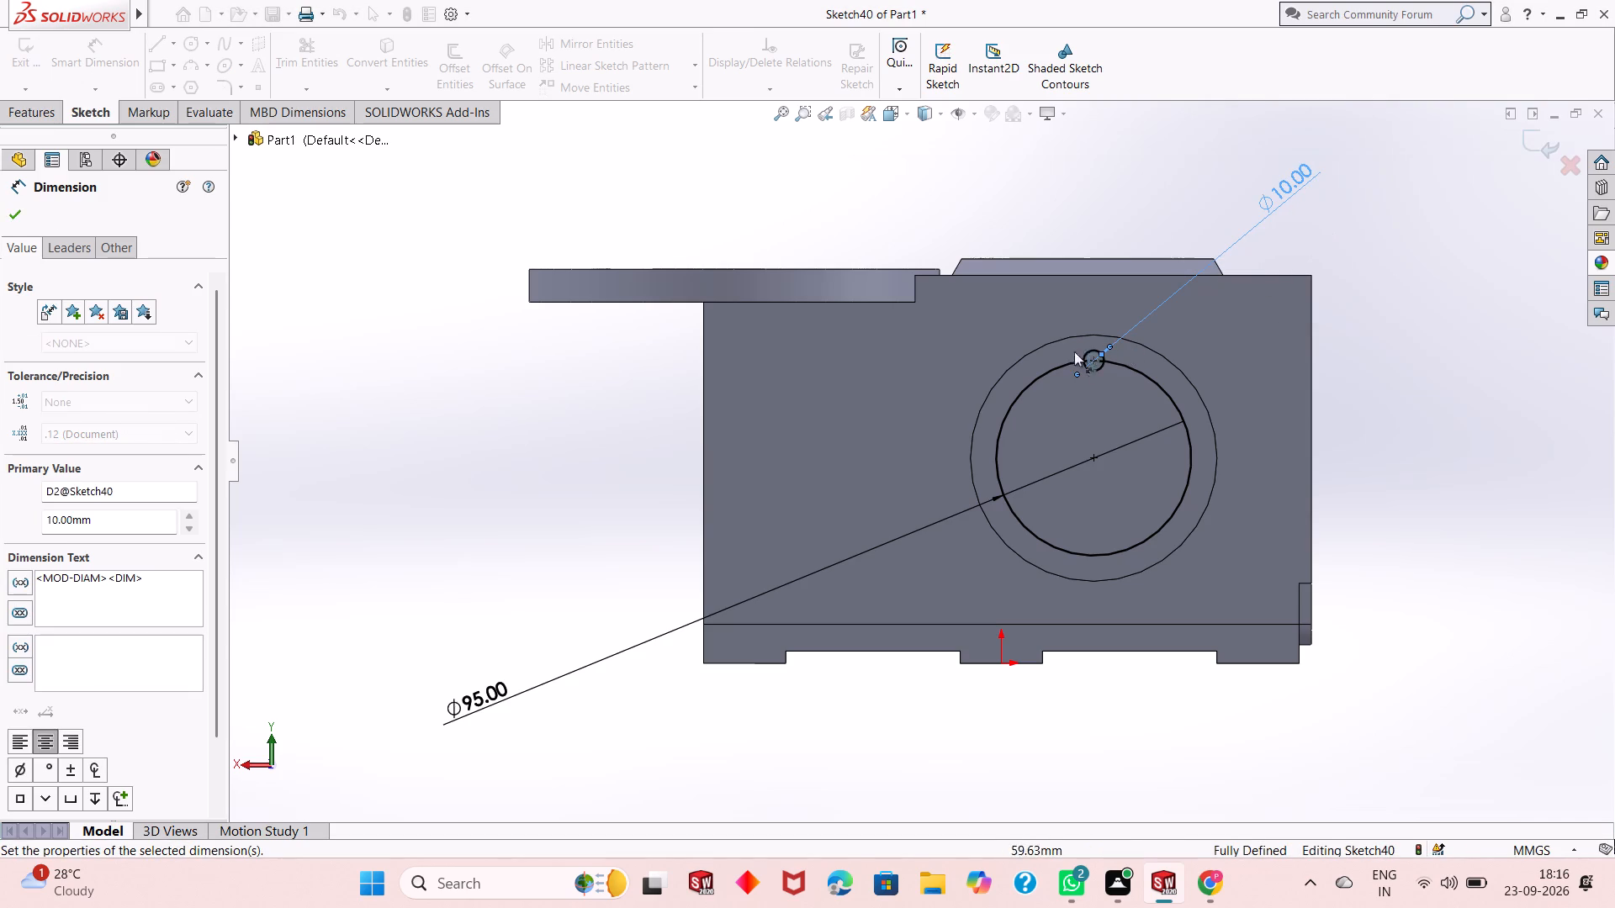
scroll(1141, 429, "down", 4)
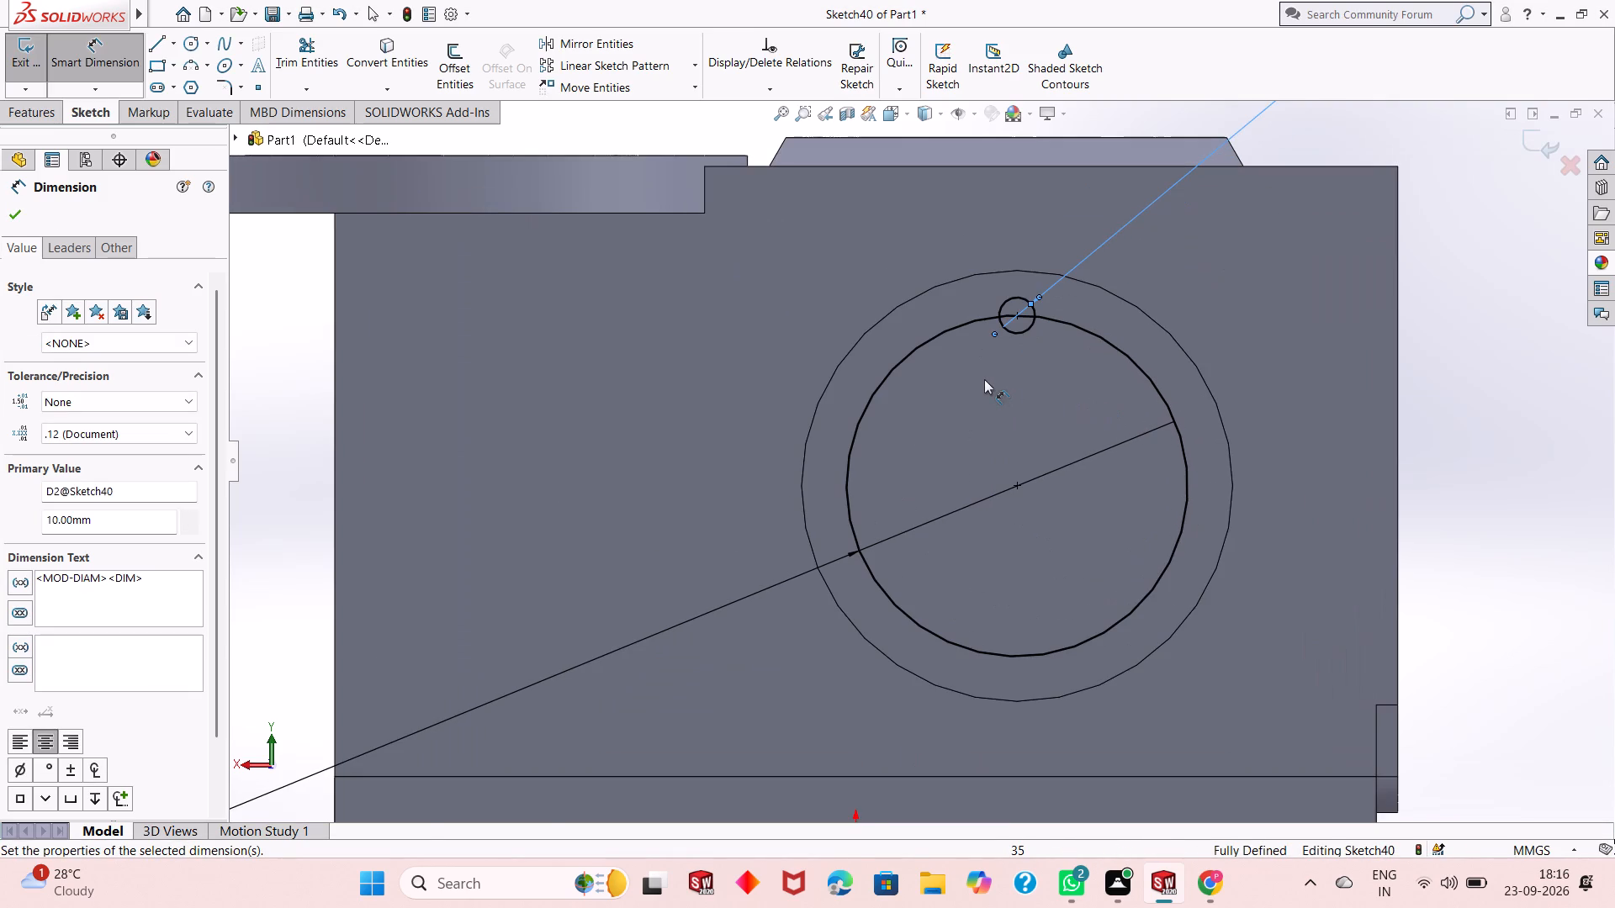
scroll(984, 381, "up", 1)
right_click(1399, 307)
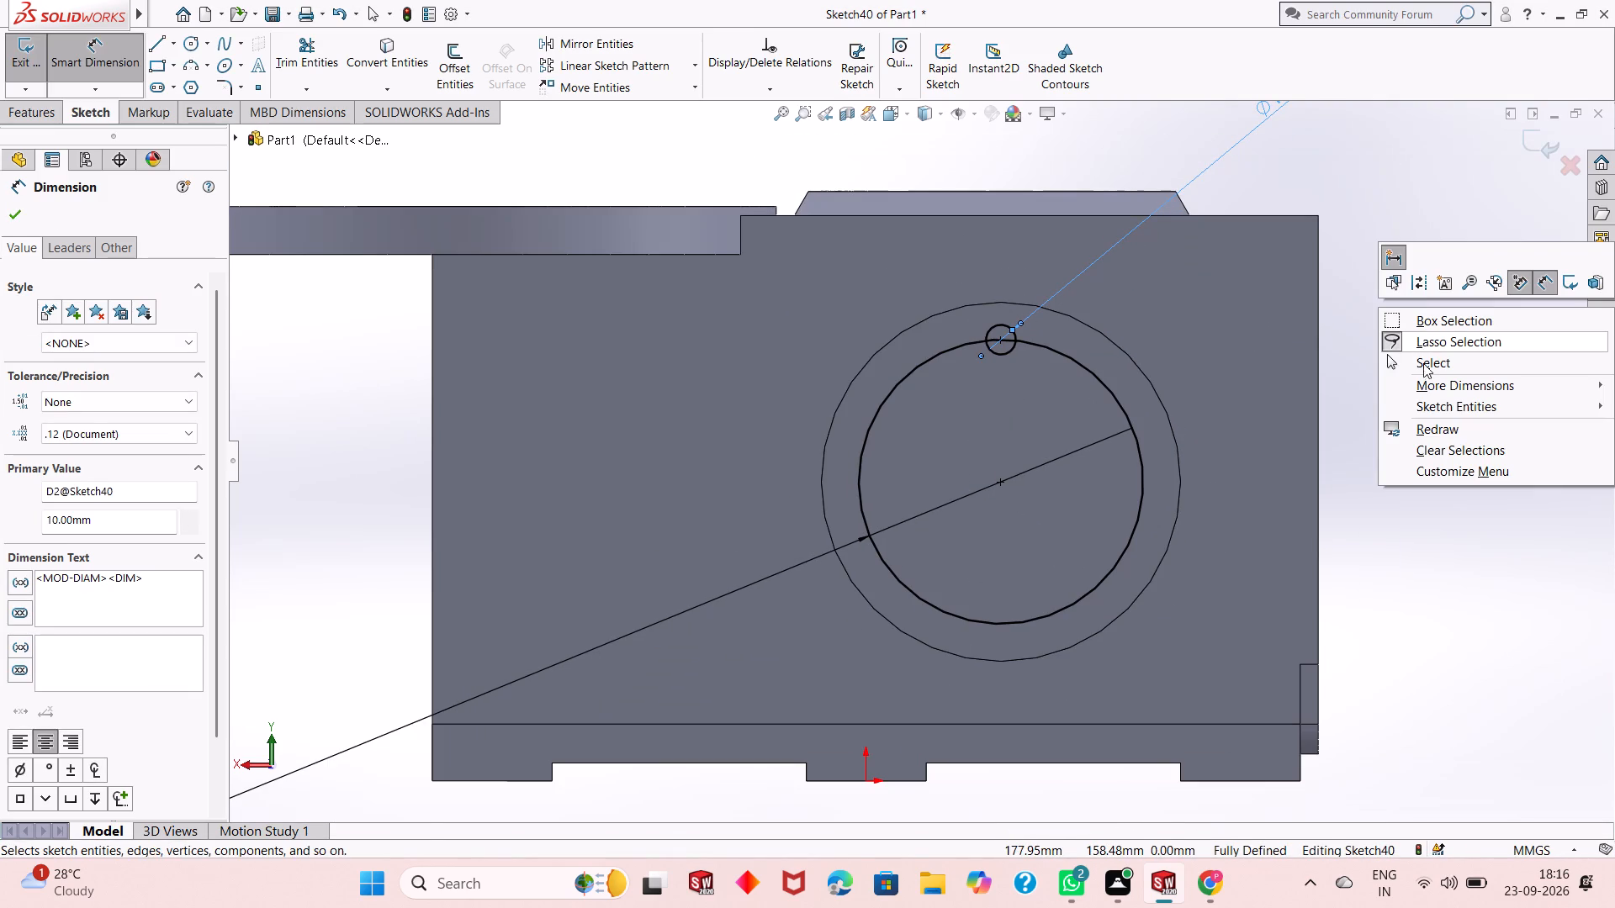
left_click(1422, 371)
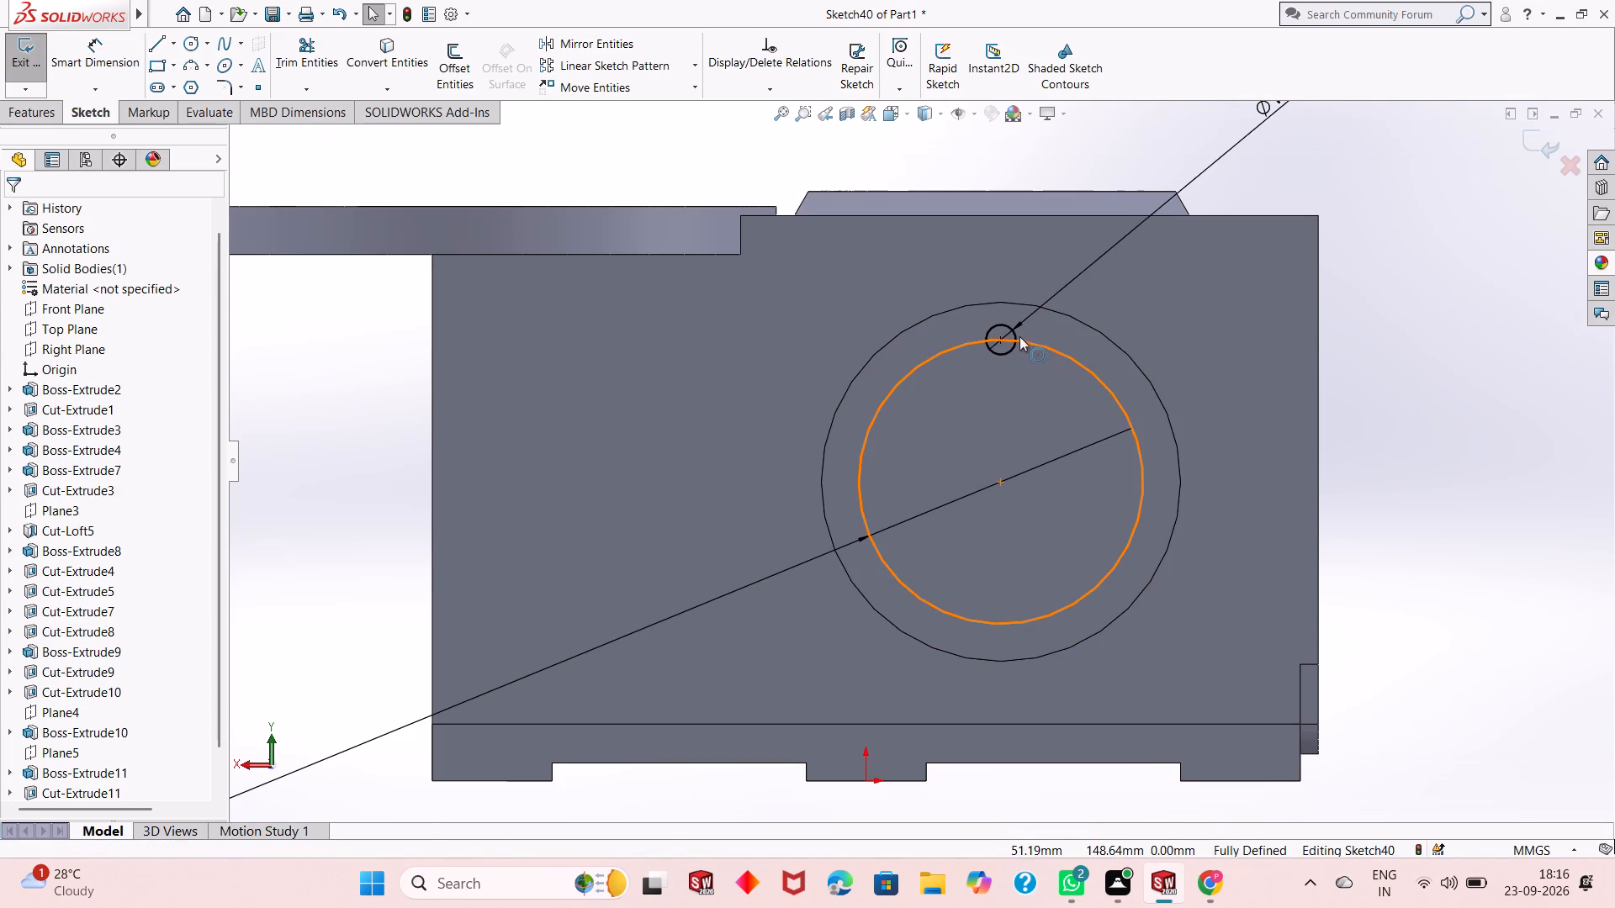
Pattern the 10 mm circle circularly about the boss centre with 6 equally spaced instances over 360 degrees.
left_click(1014, 333)
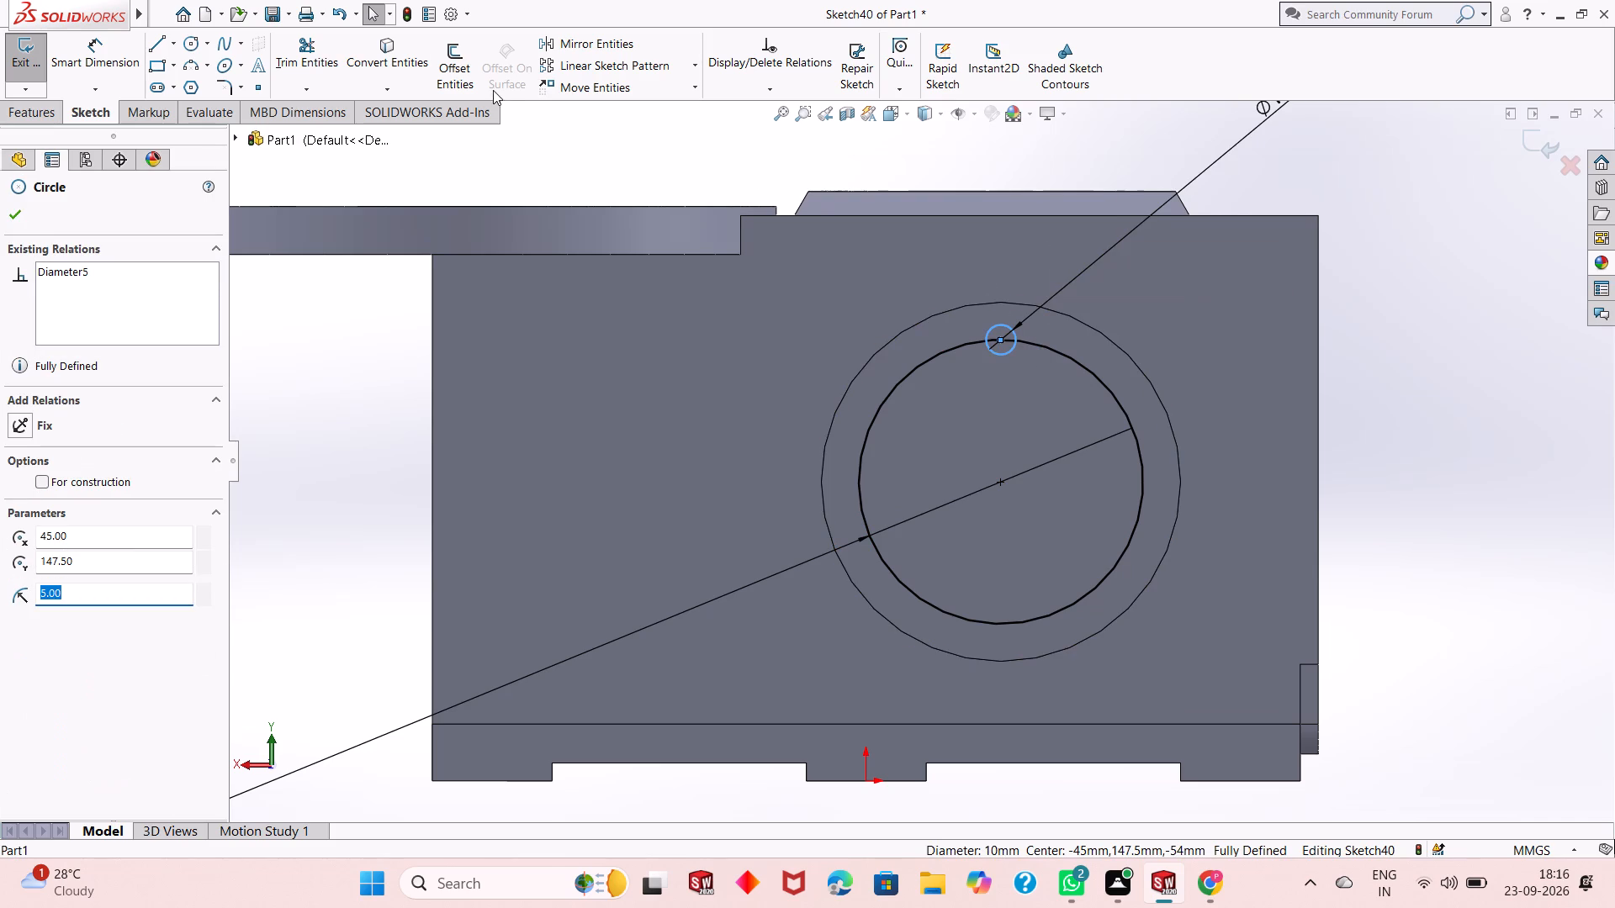
left_click(699, 64)
left_click(691, 107)
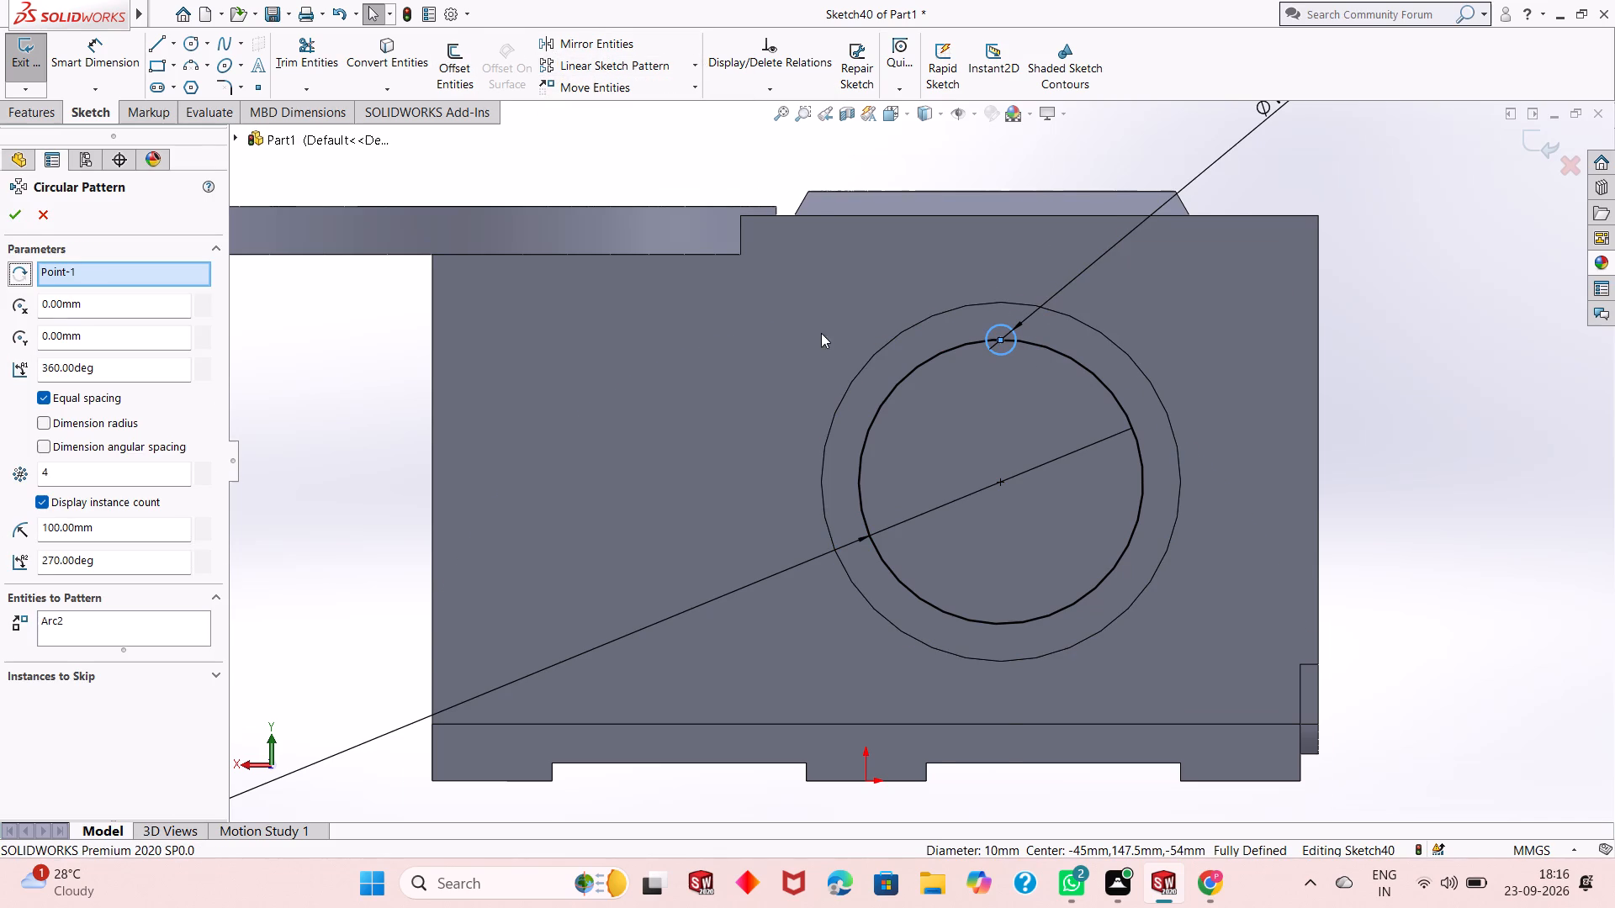
right_click(124, 272)
left_click(133, 301)
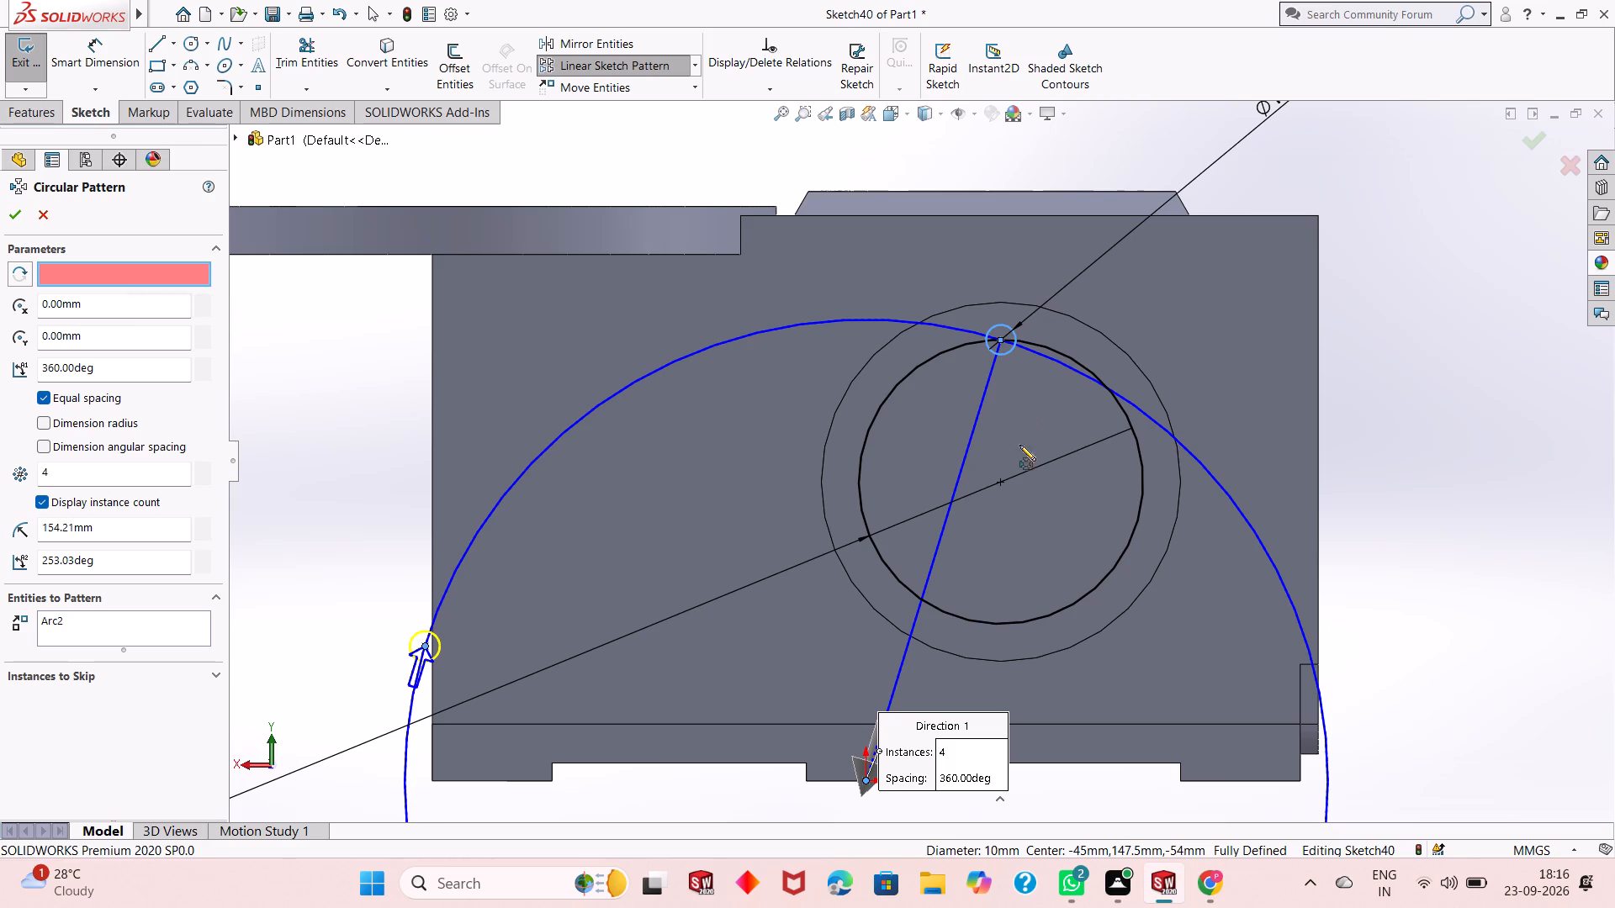
left_click(998, 478)
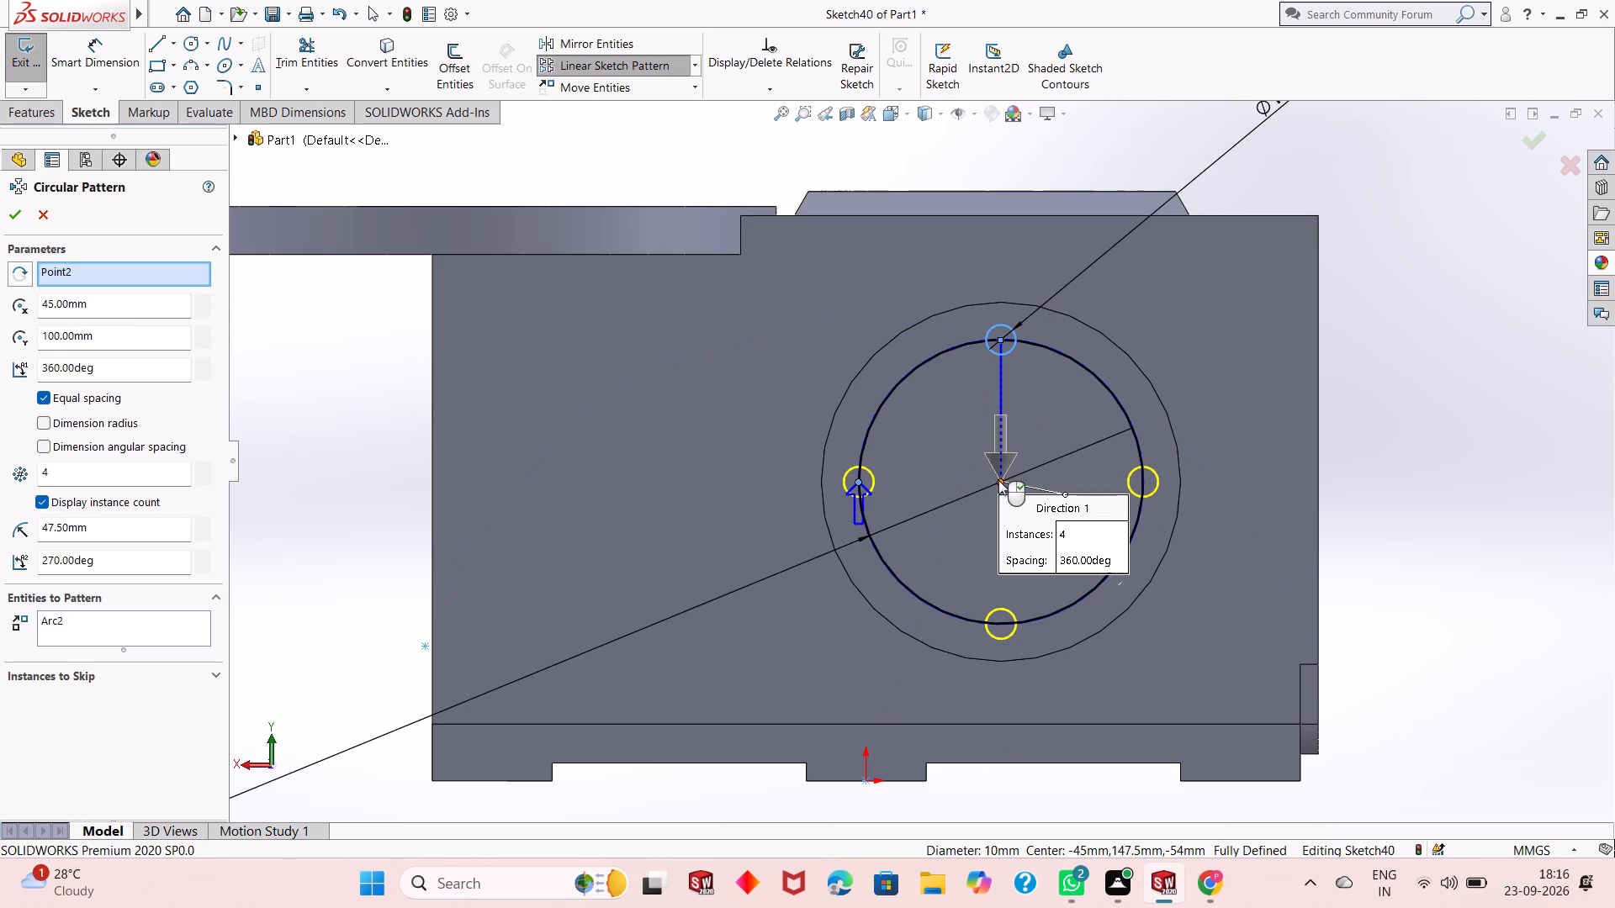
double_click(69, 479)
key("6")
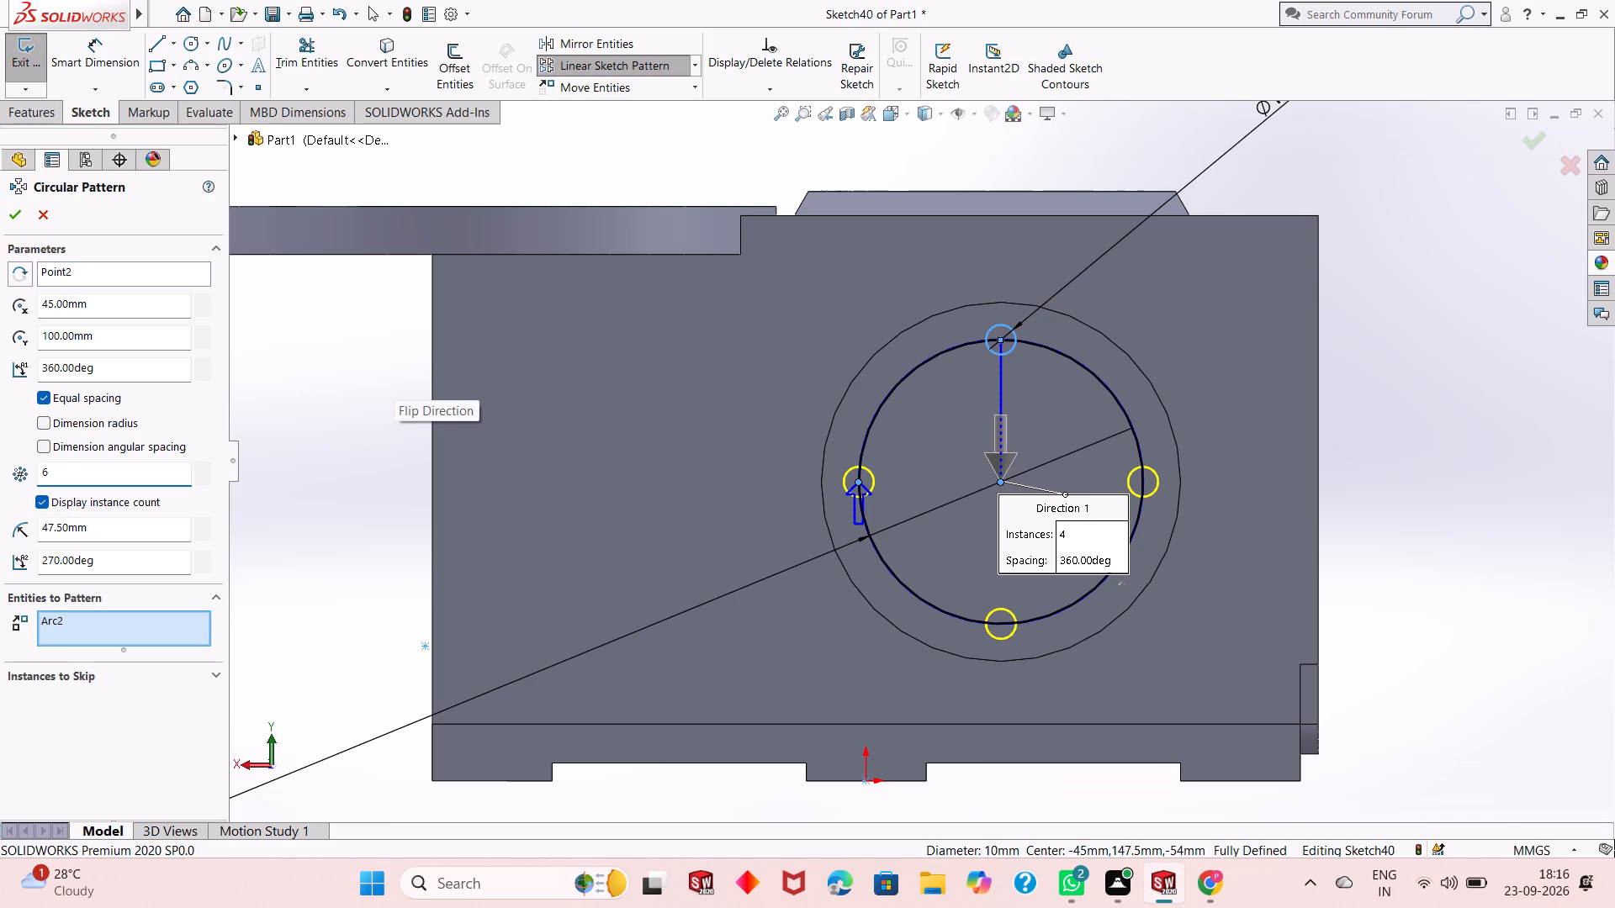
key("Return")
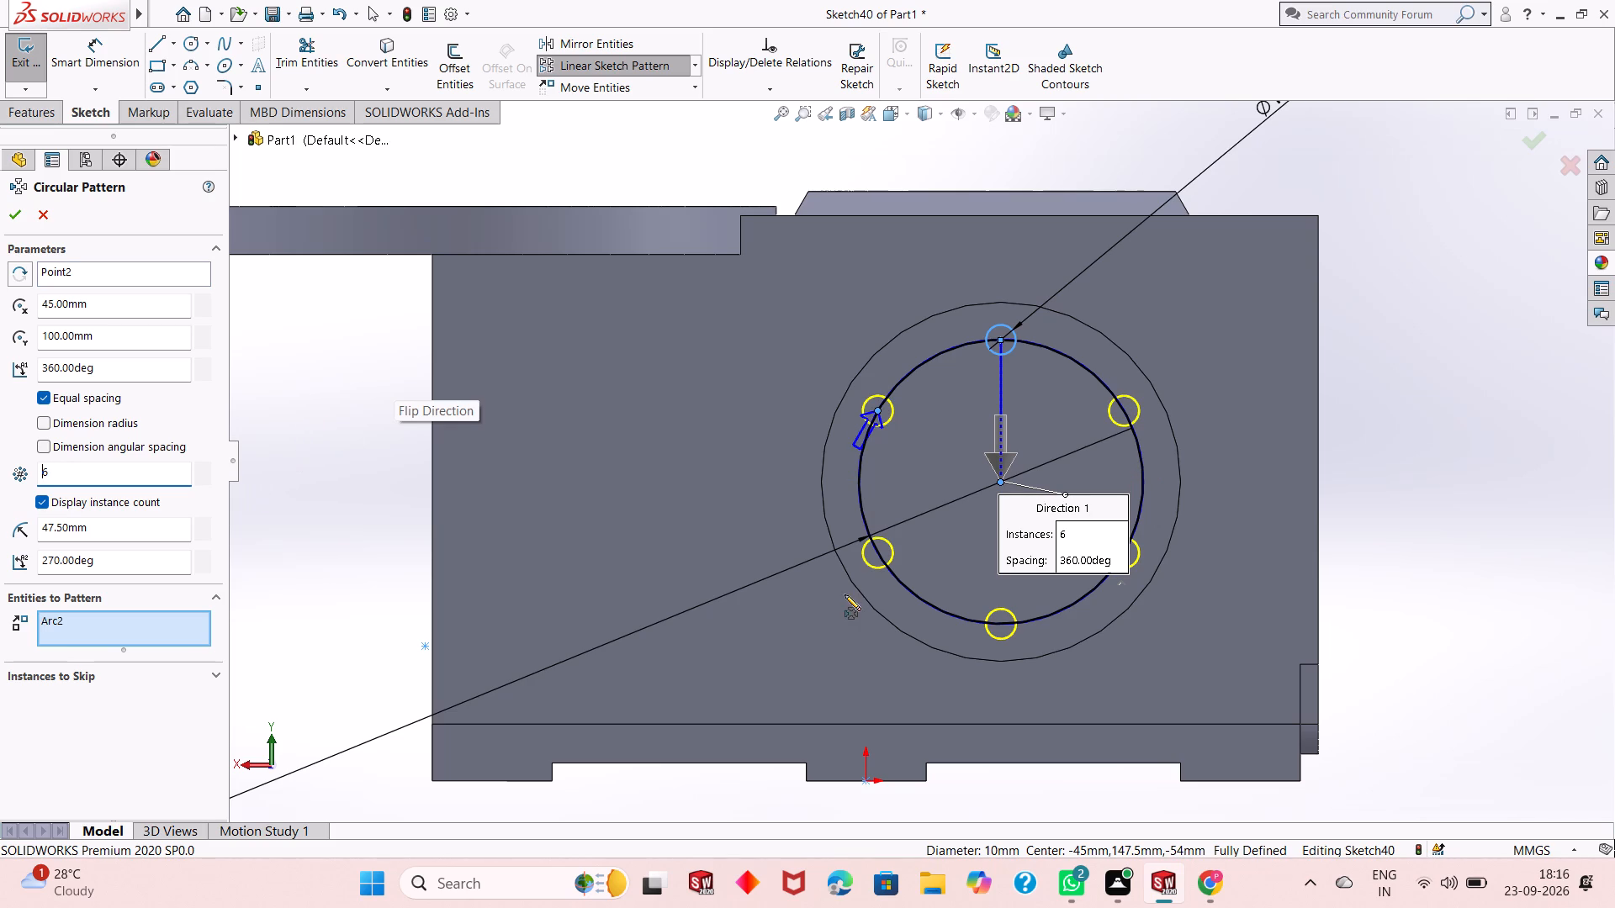
middle_click_drag(758, 485, 712, 523)
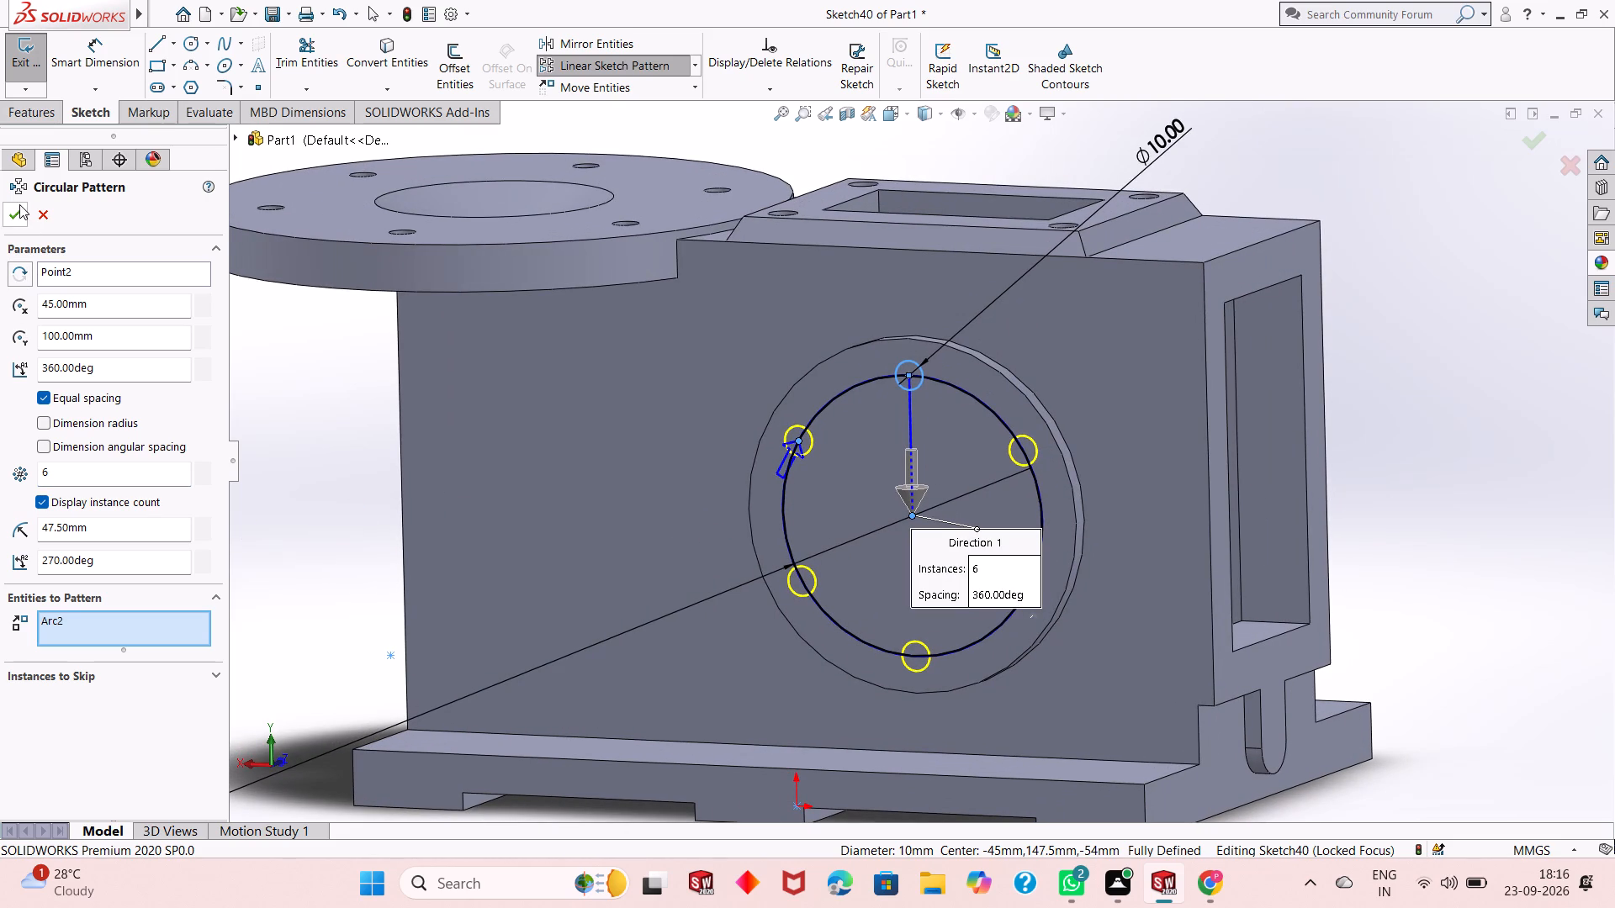
left_click(10, 219)
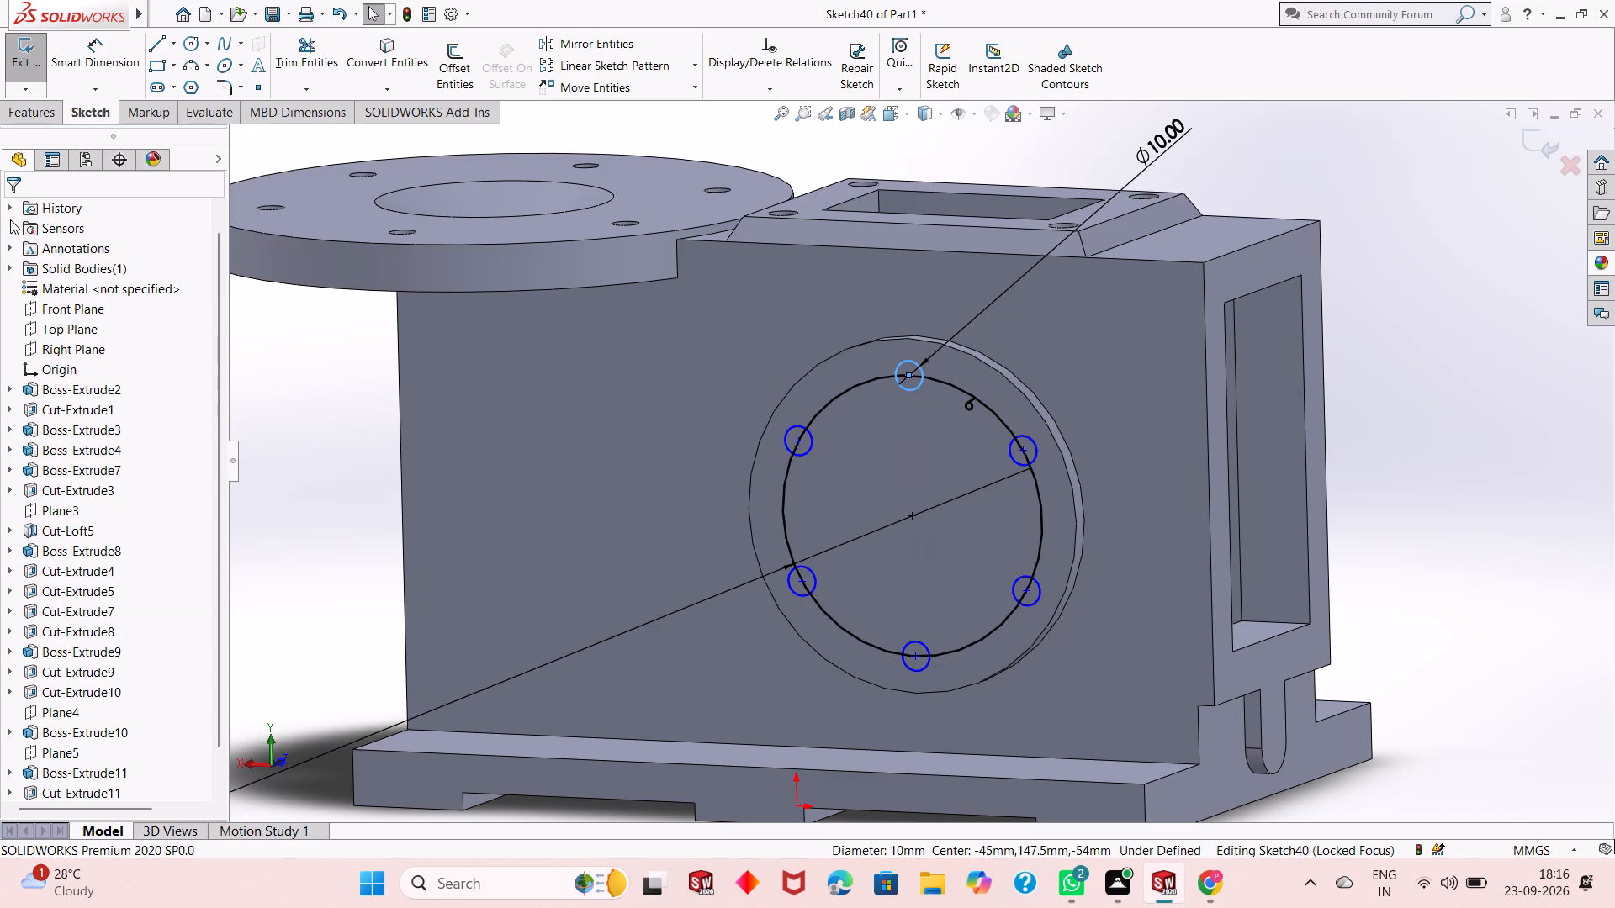
scroll(490, 357, "down", 1)
scroll(495, 362, "up", 2)
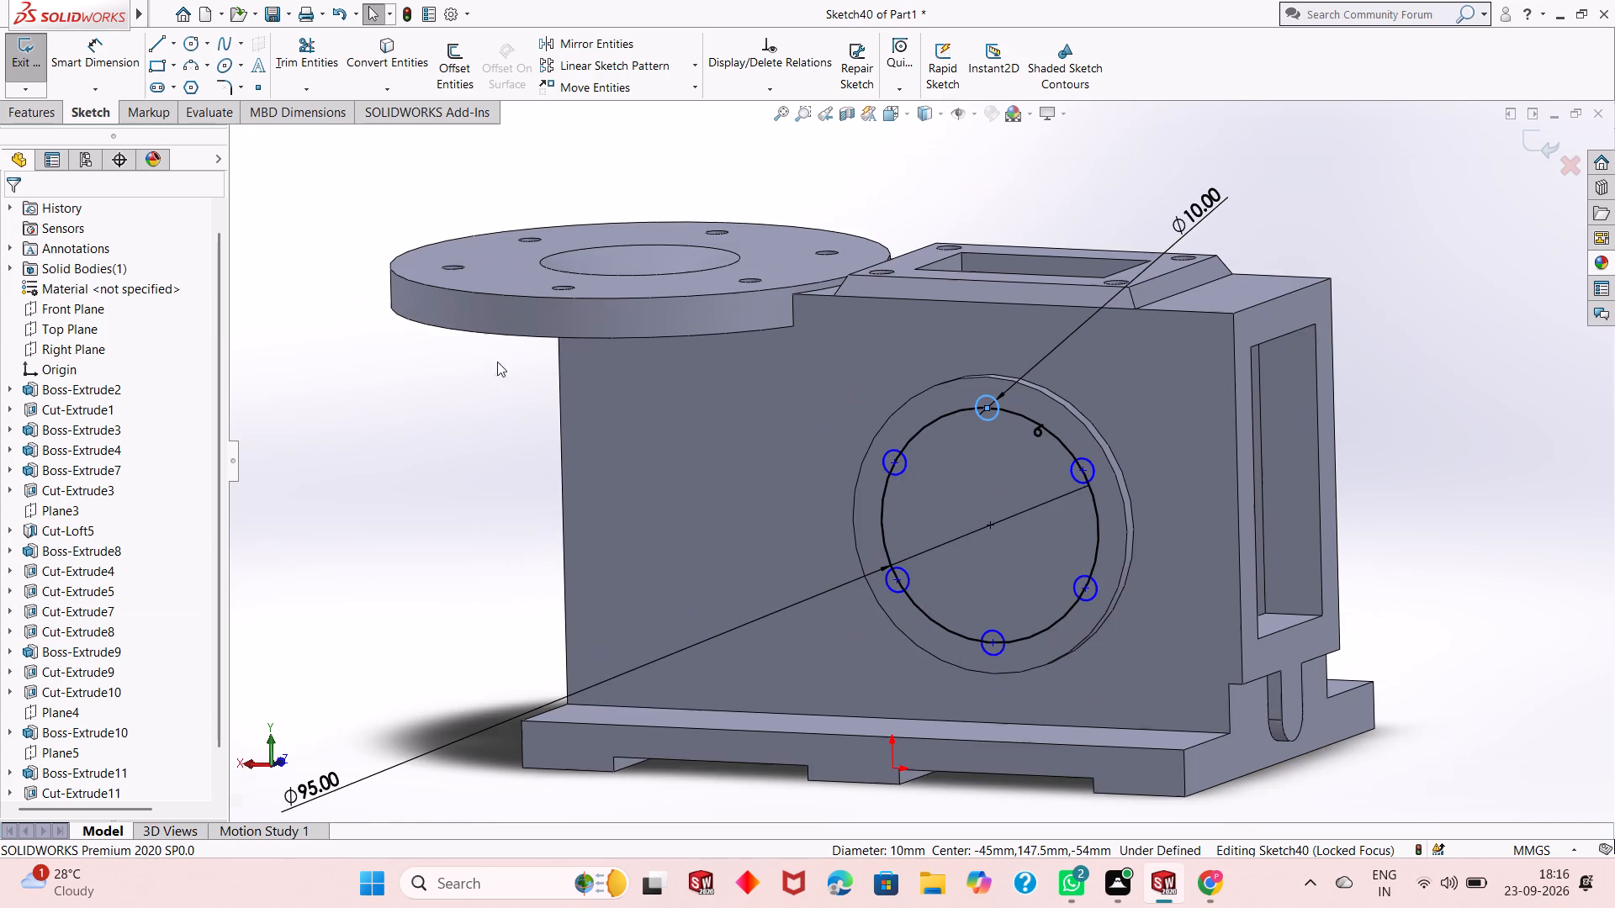
Delete the 95 mm pitch circle from the sketch, keeping the six patterned 10 mm circles.
scroll(1079, 445, "down", 1)
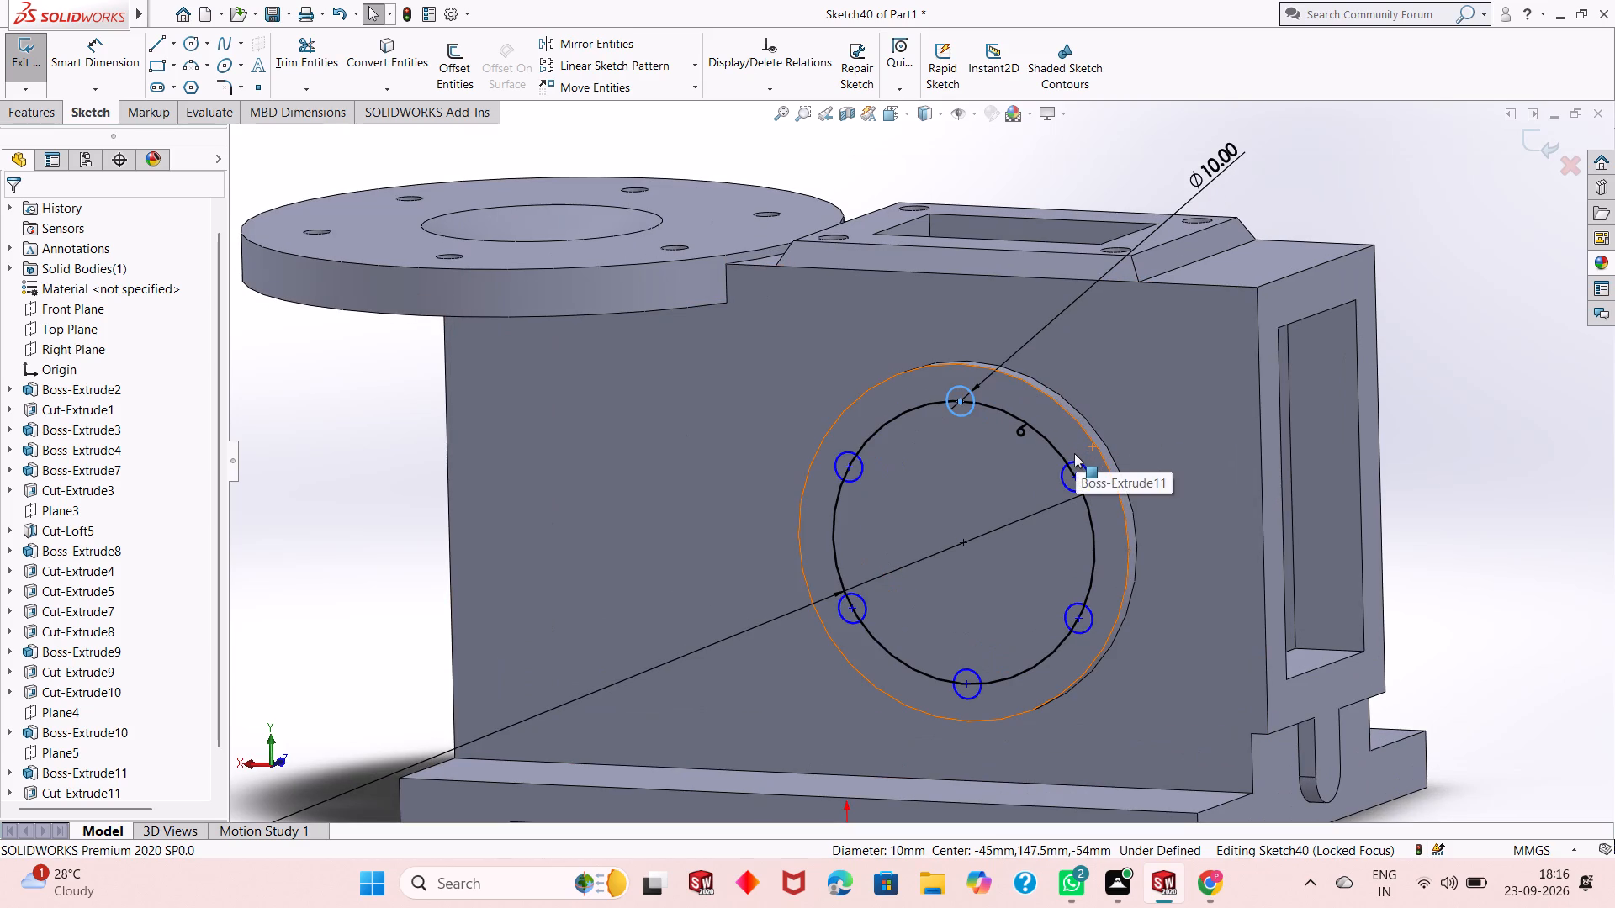
key("ctrl+8")
scroll(1147, 445, "down", 2)
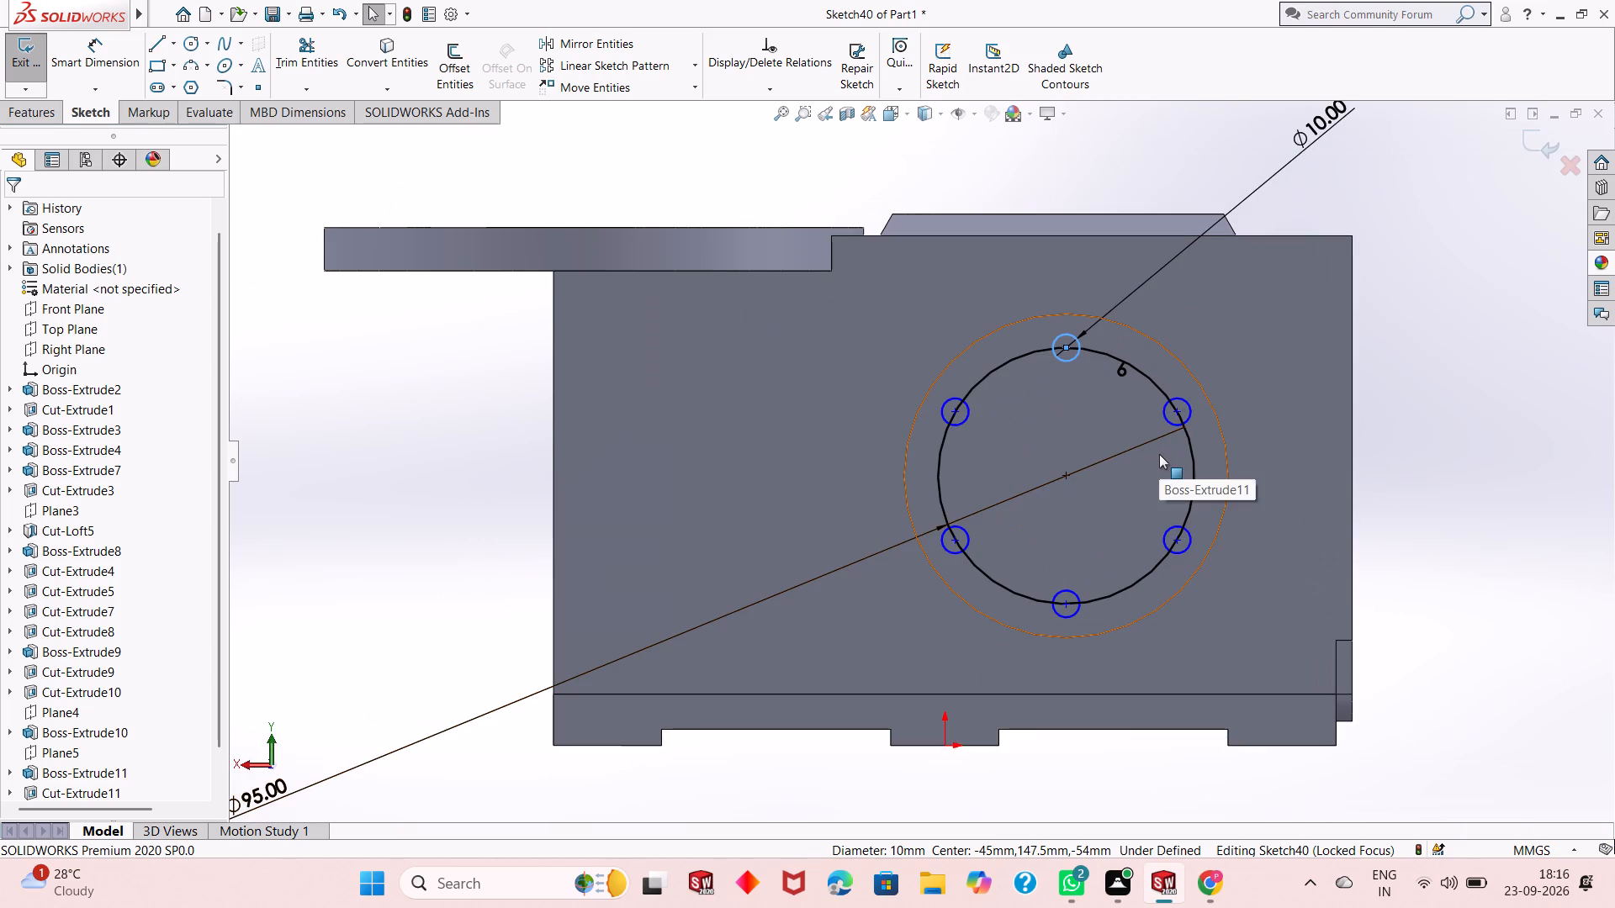
scroll(1063, 472, "down", 2)
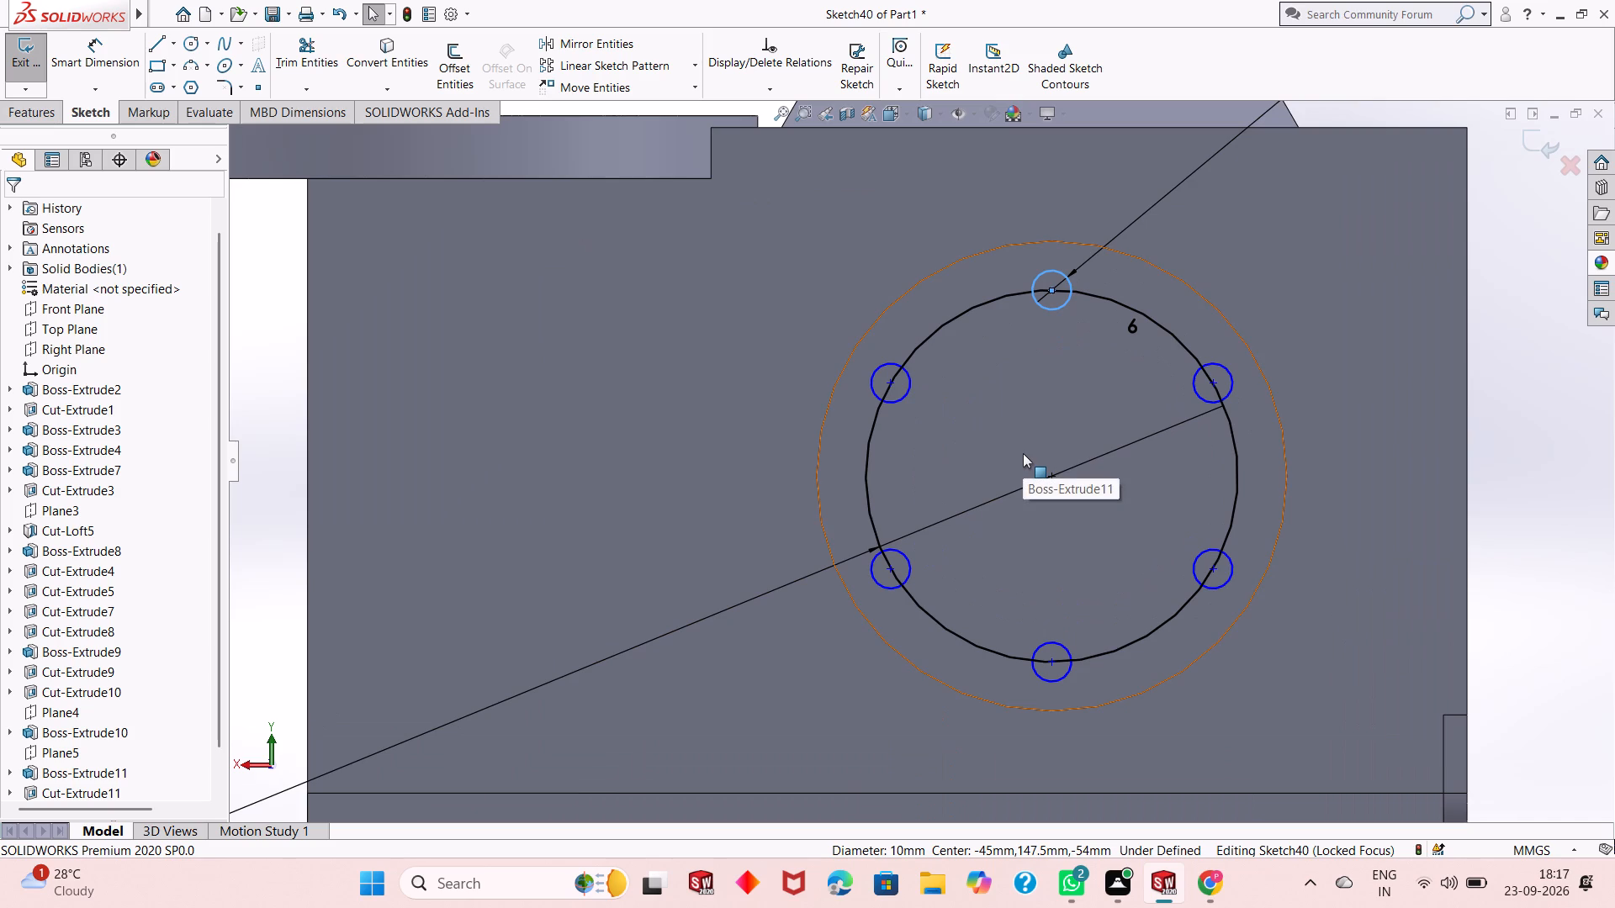
left_click(1178, 342)
key("Delete")
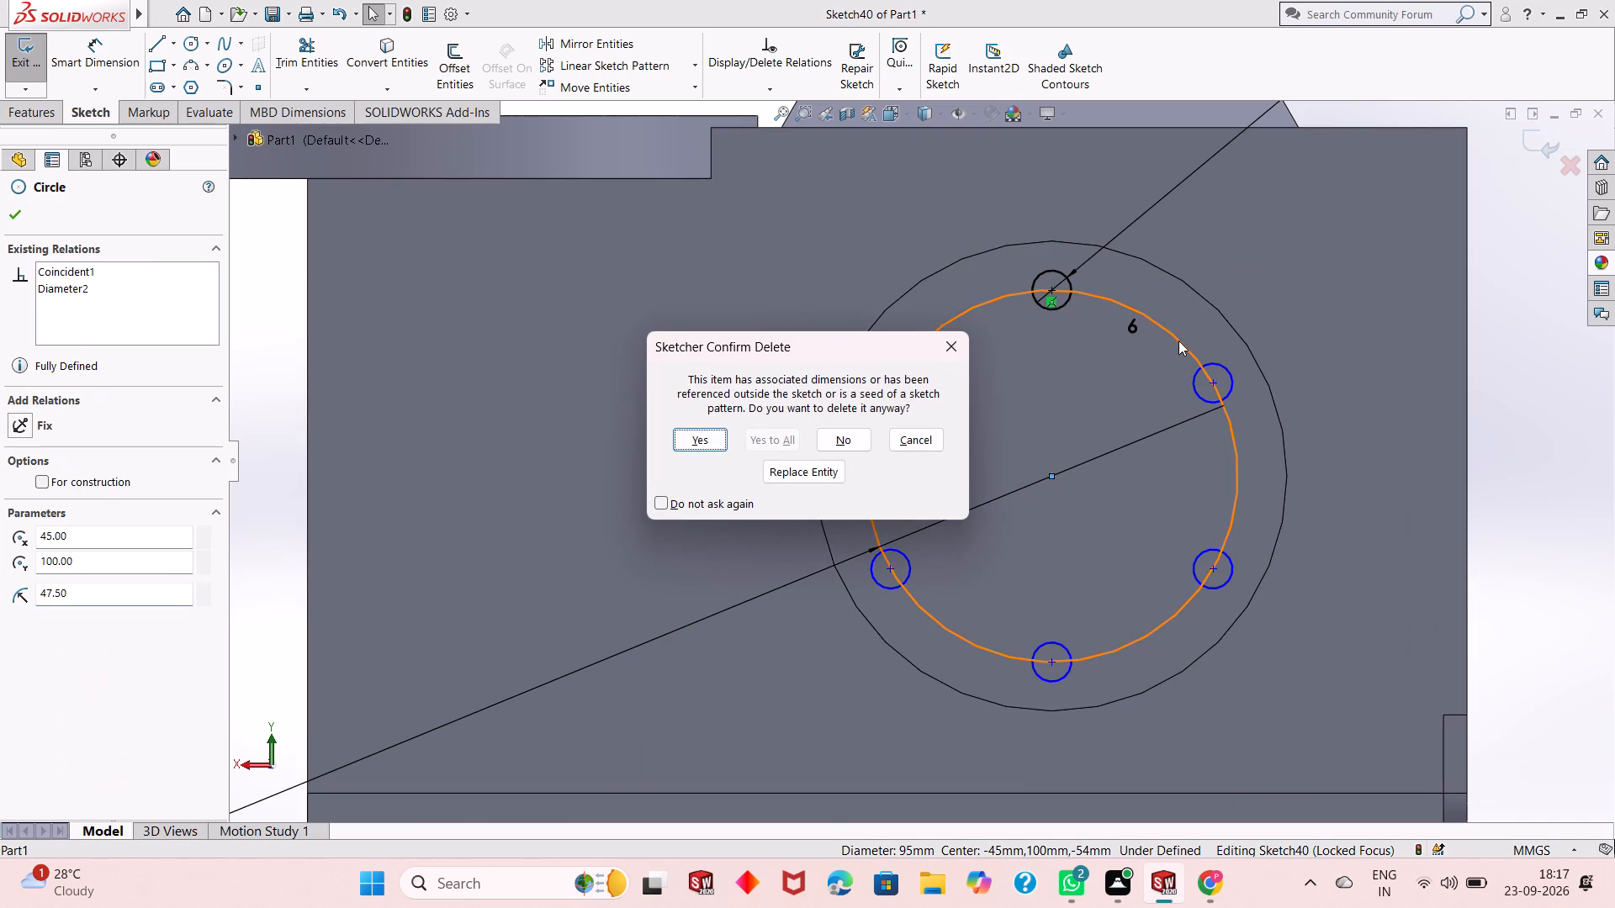
left_click(705, 446)
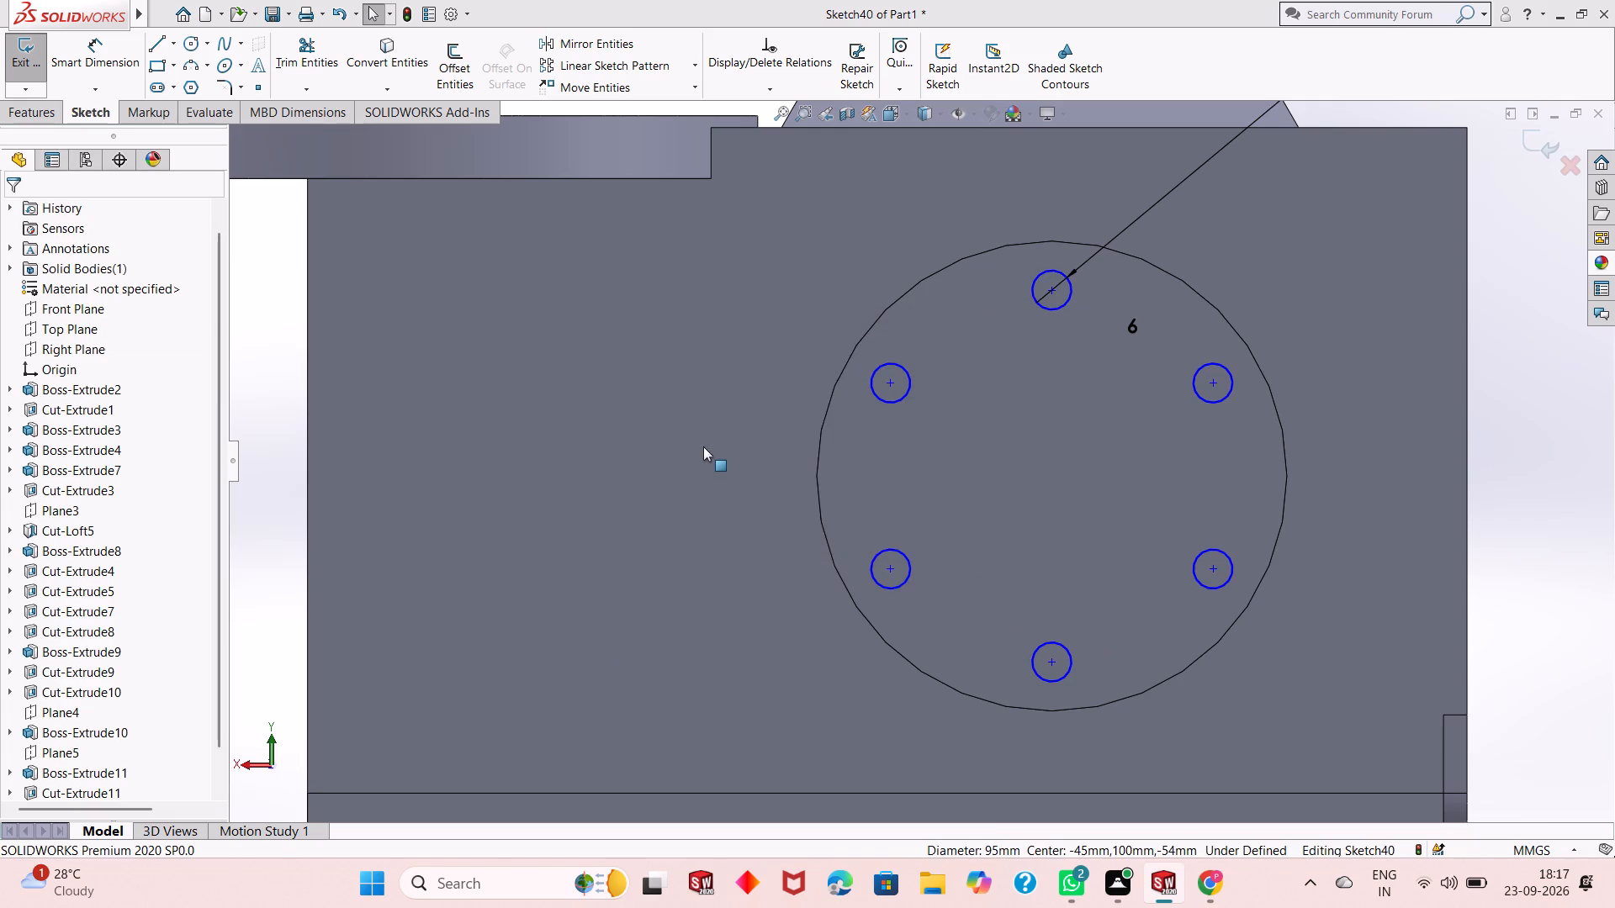
Dimension the vertical distance from the origin to the centre of the topmost small circle, keeping its current value.
scroll(1044, 389, "up", 1)
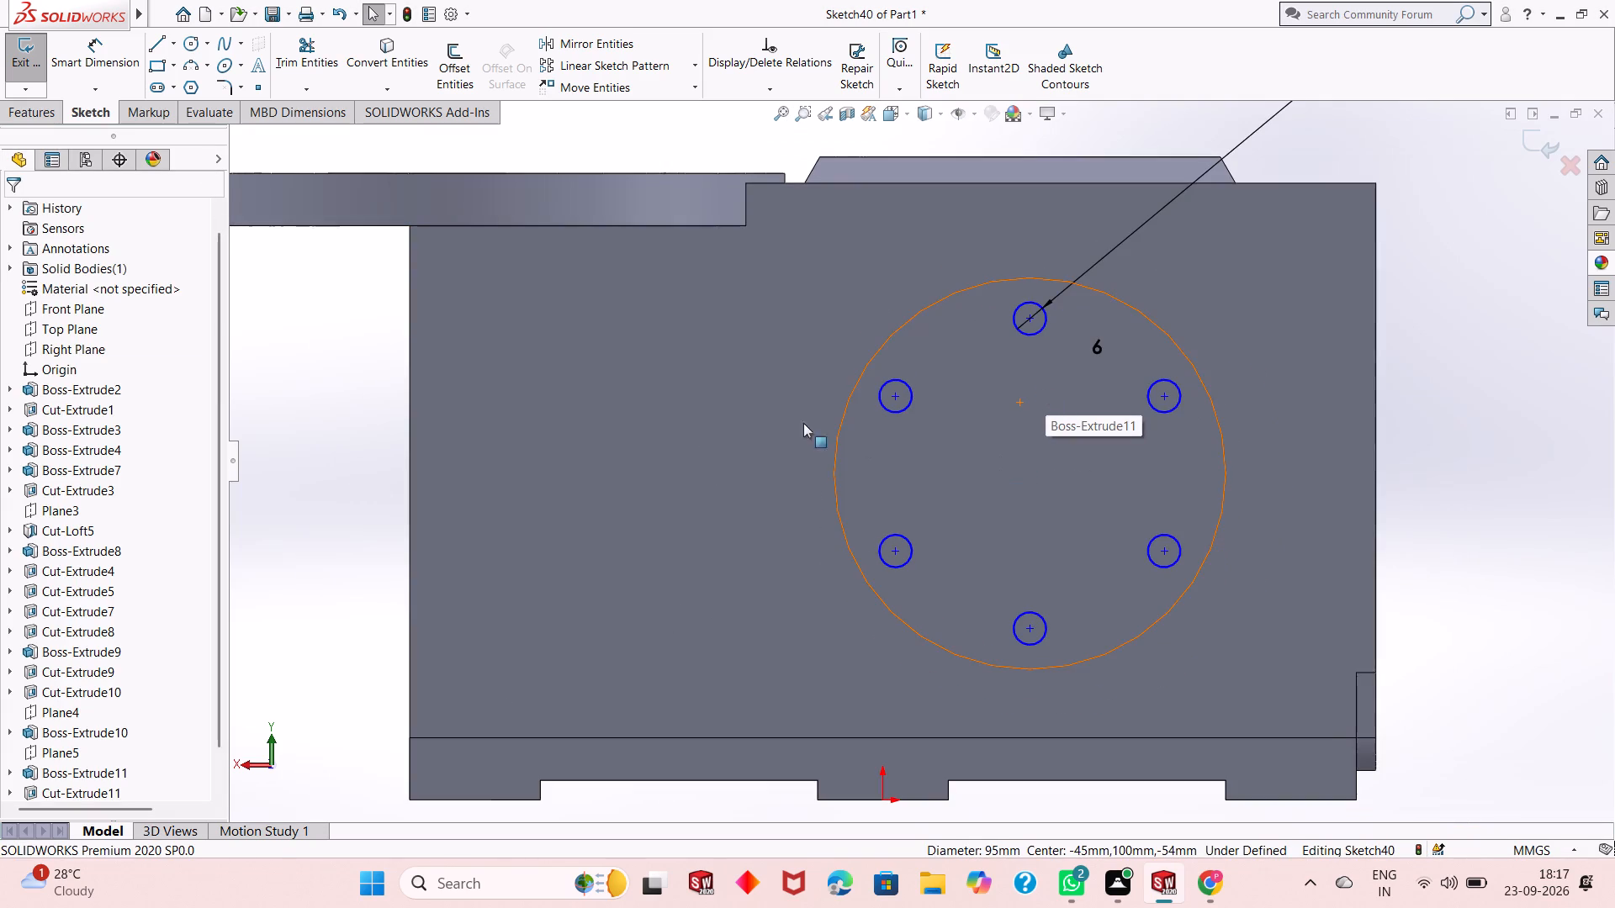
left_click(66, 61)
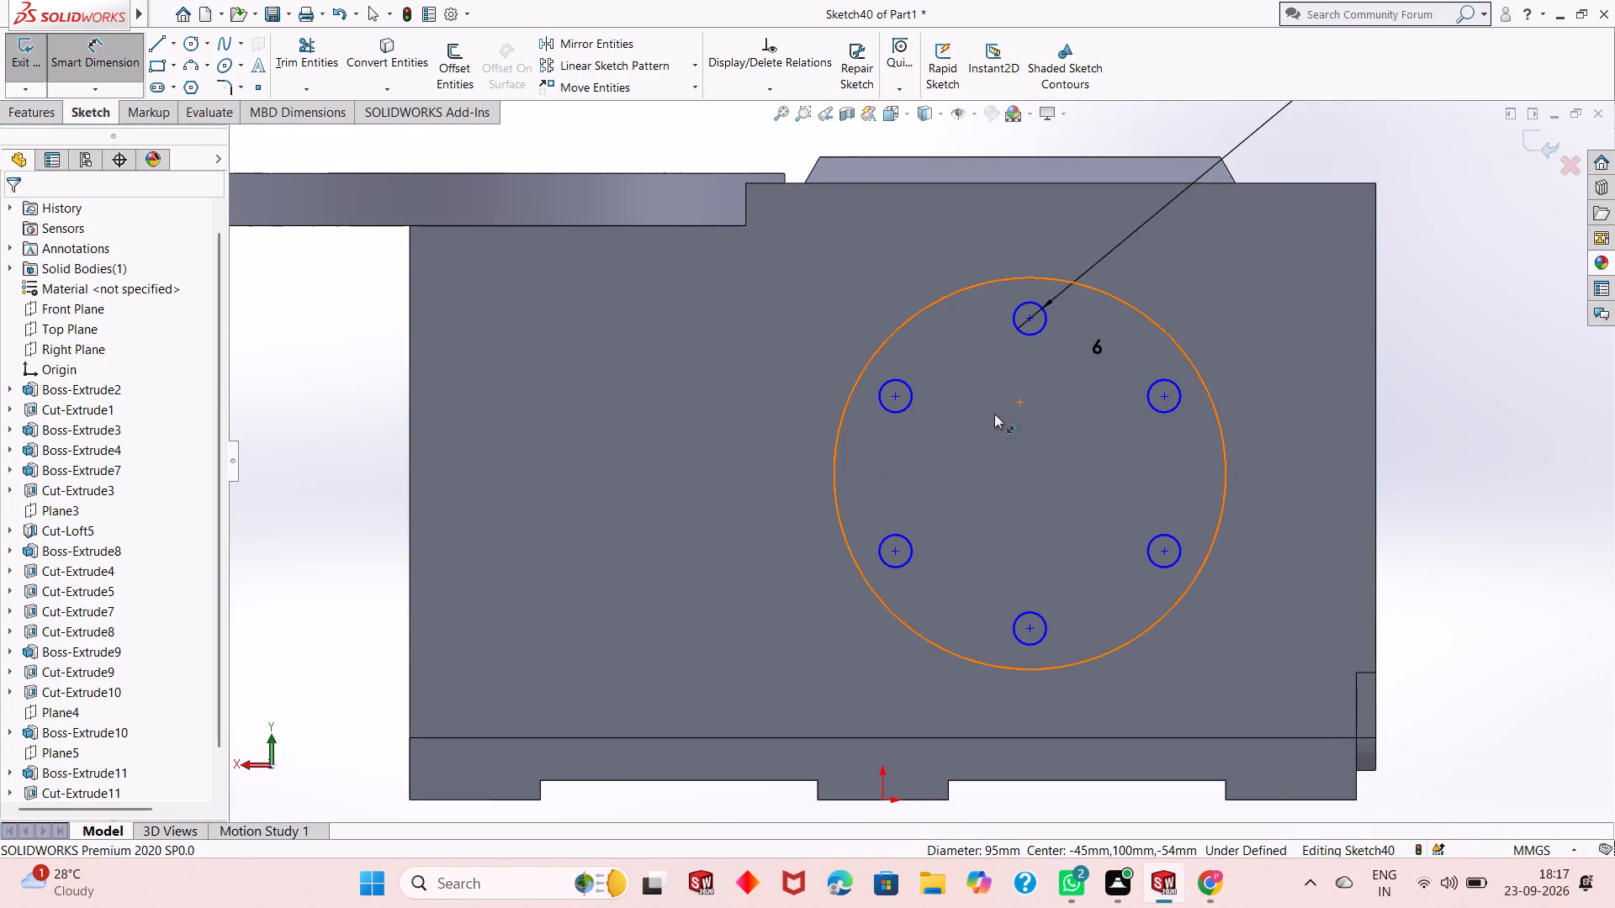
left_click(1029, 320)
scroll(970, 630, "up", 2)
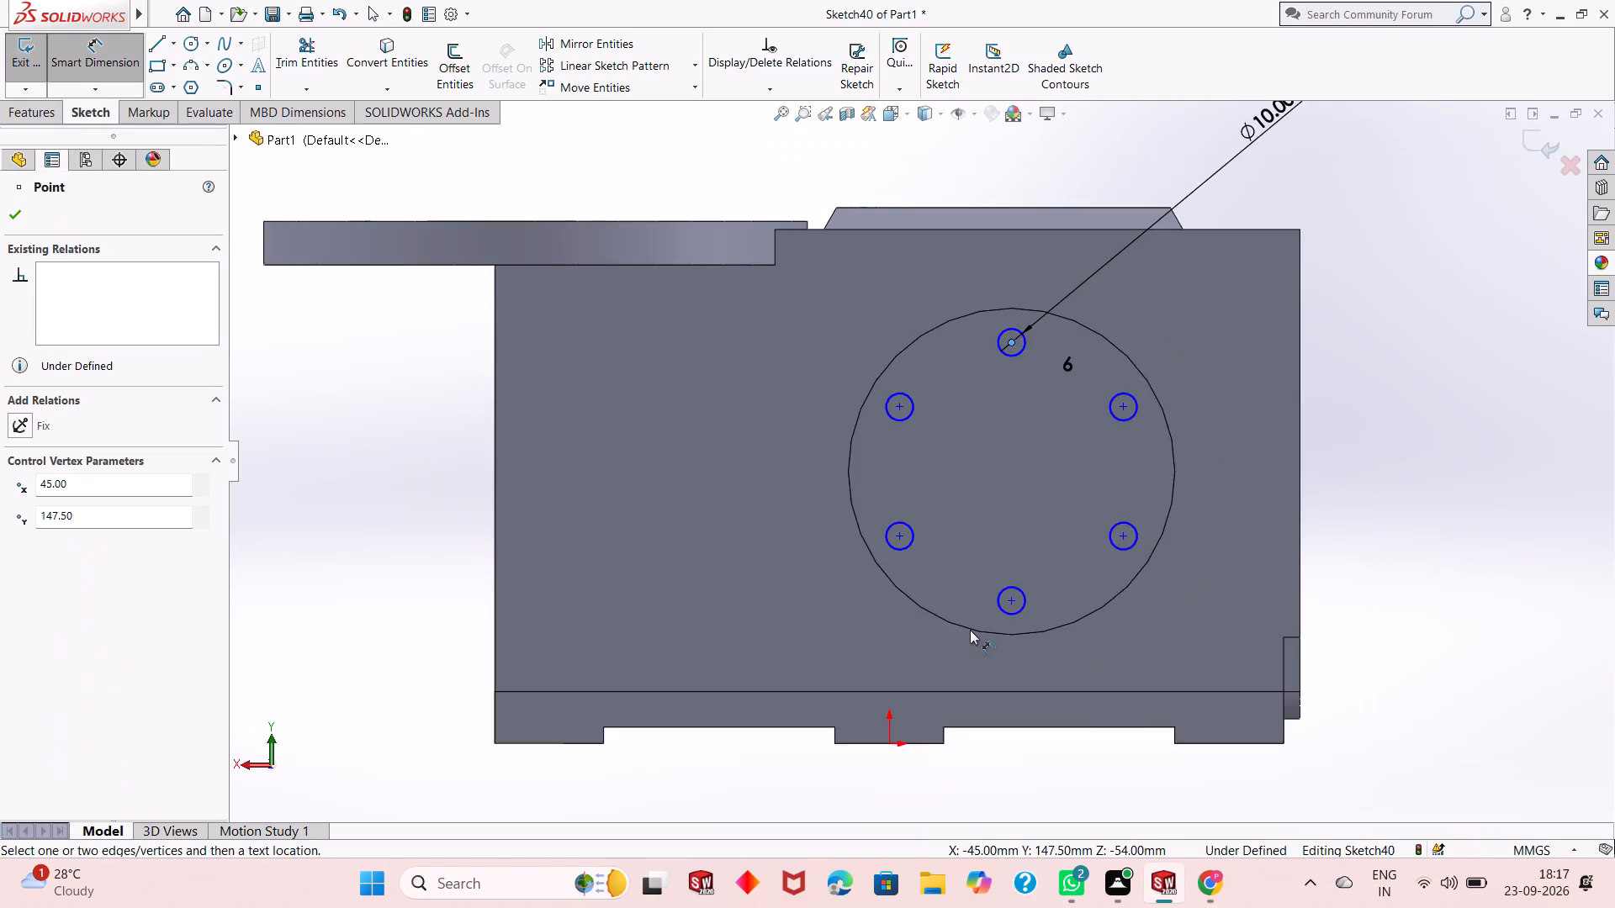
scroll(958, 708, "down", 3)
scroll(940, 666, "up", 2)
scroll(992, 399, "down", 2)
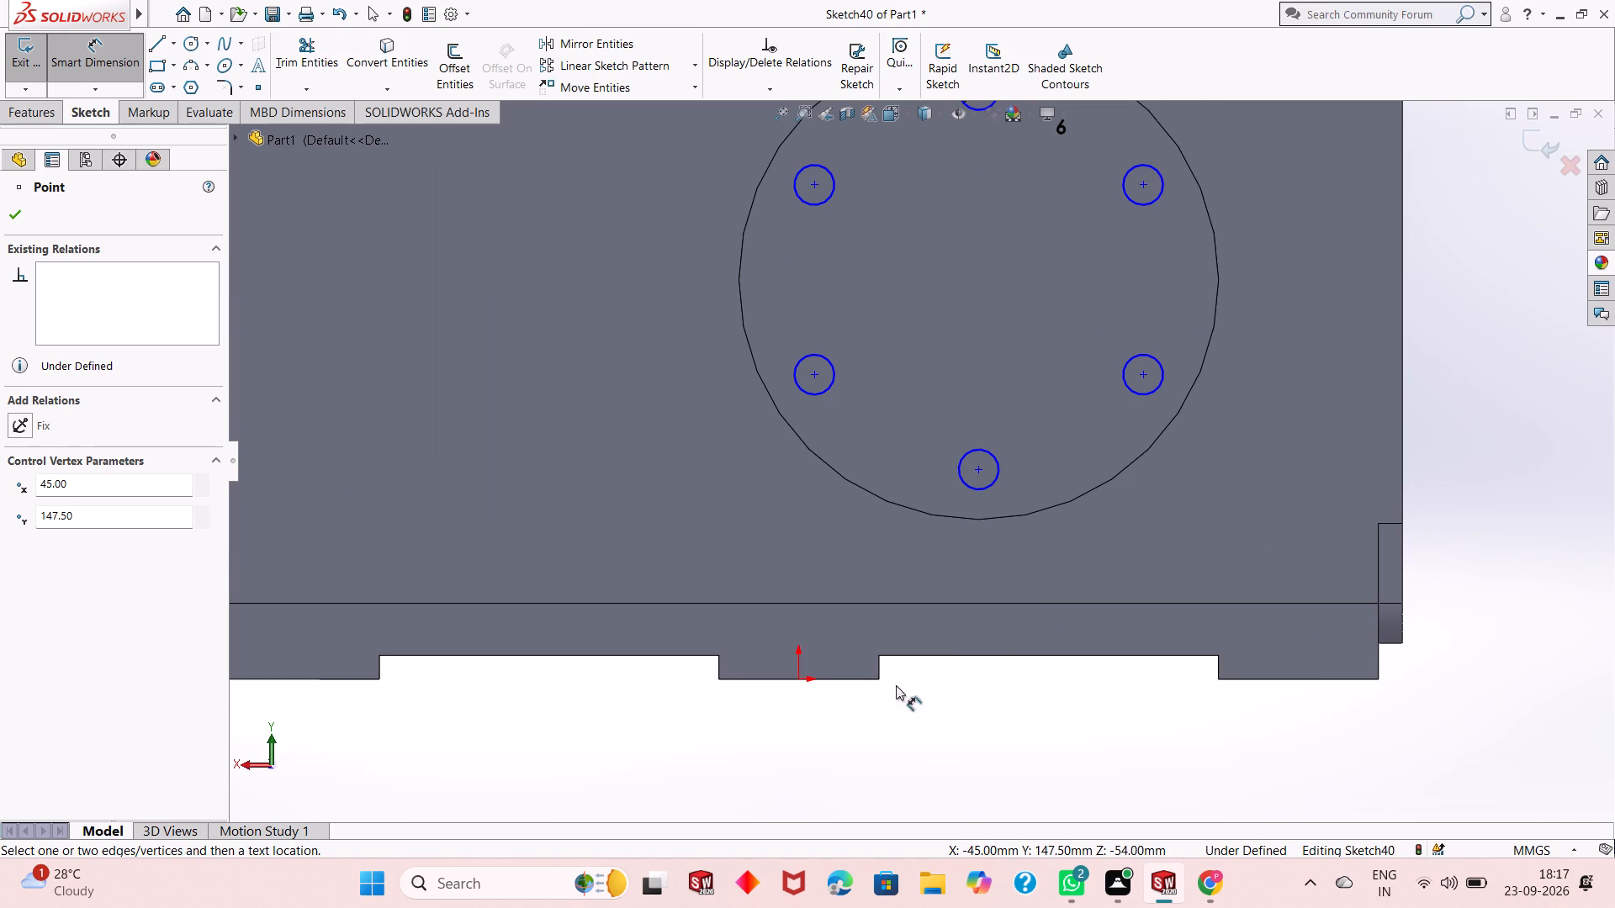
left_click(798, 680)
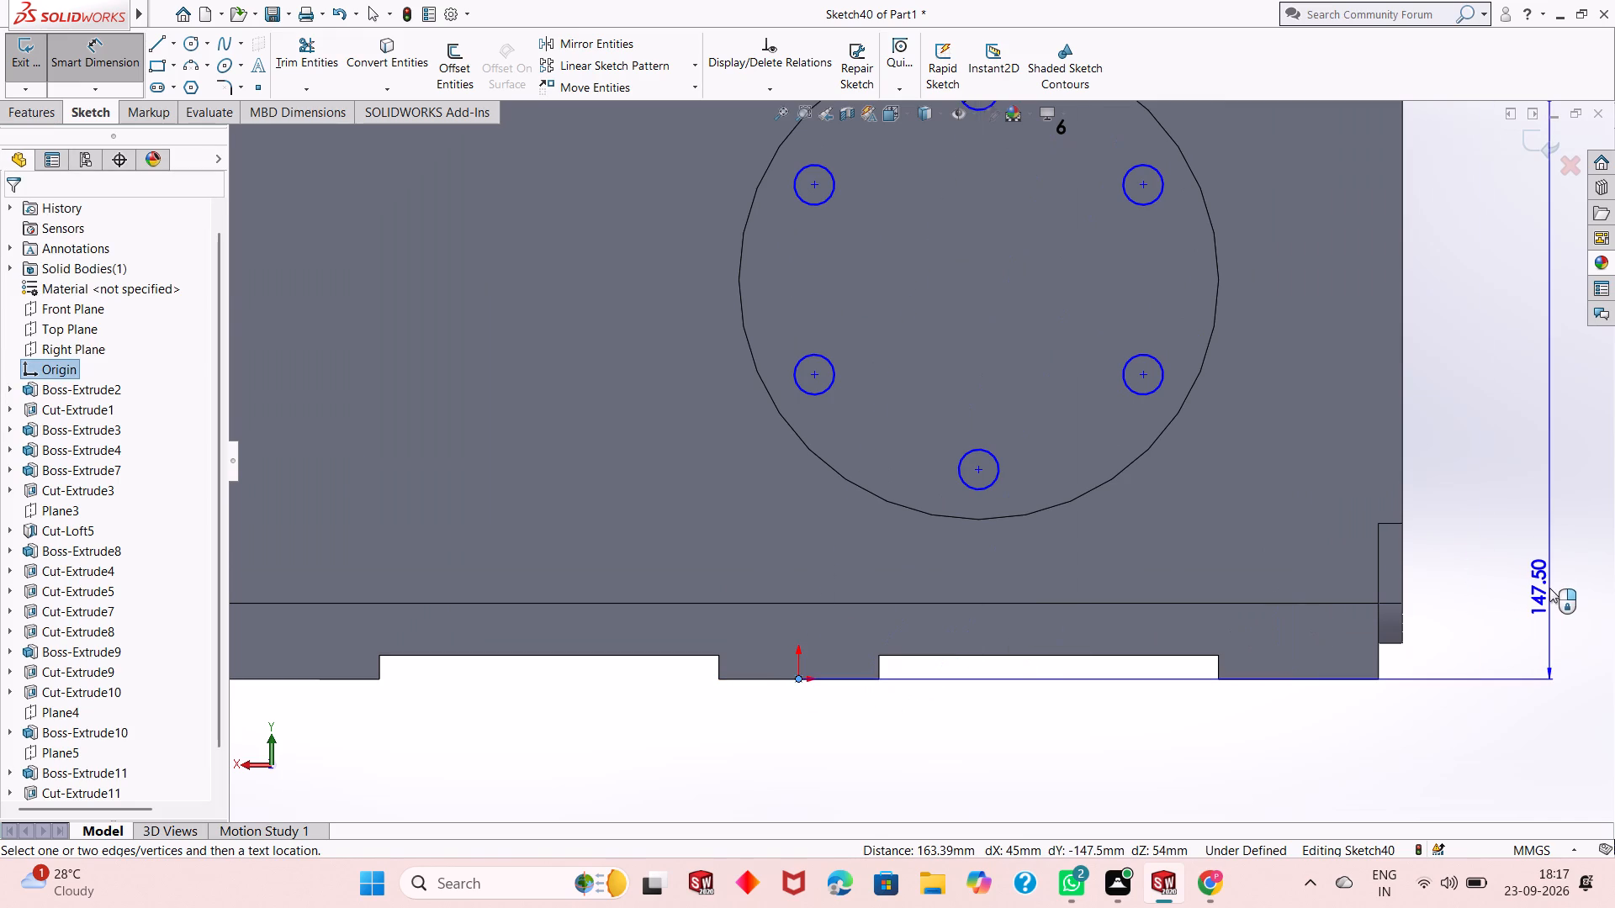
left_click(1549, 588)
left_click(1480, 559)
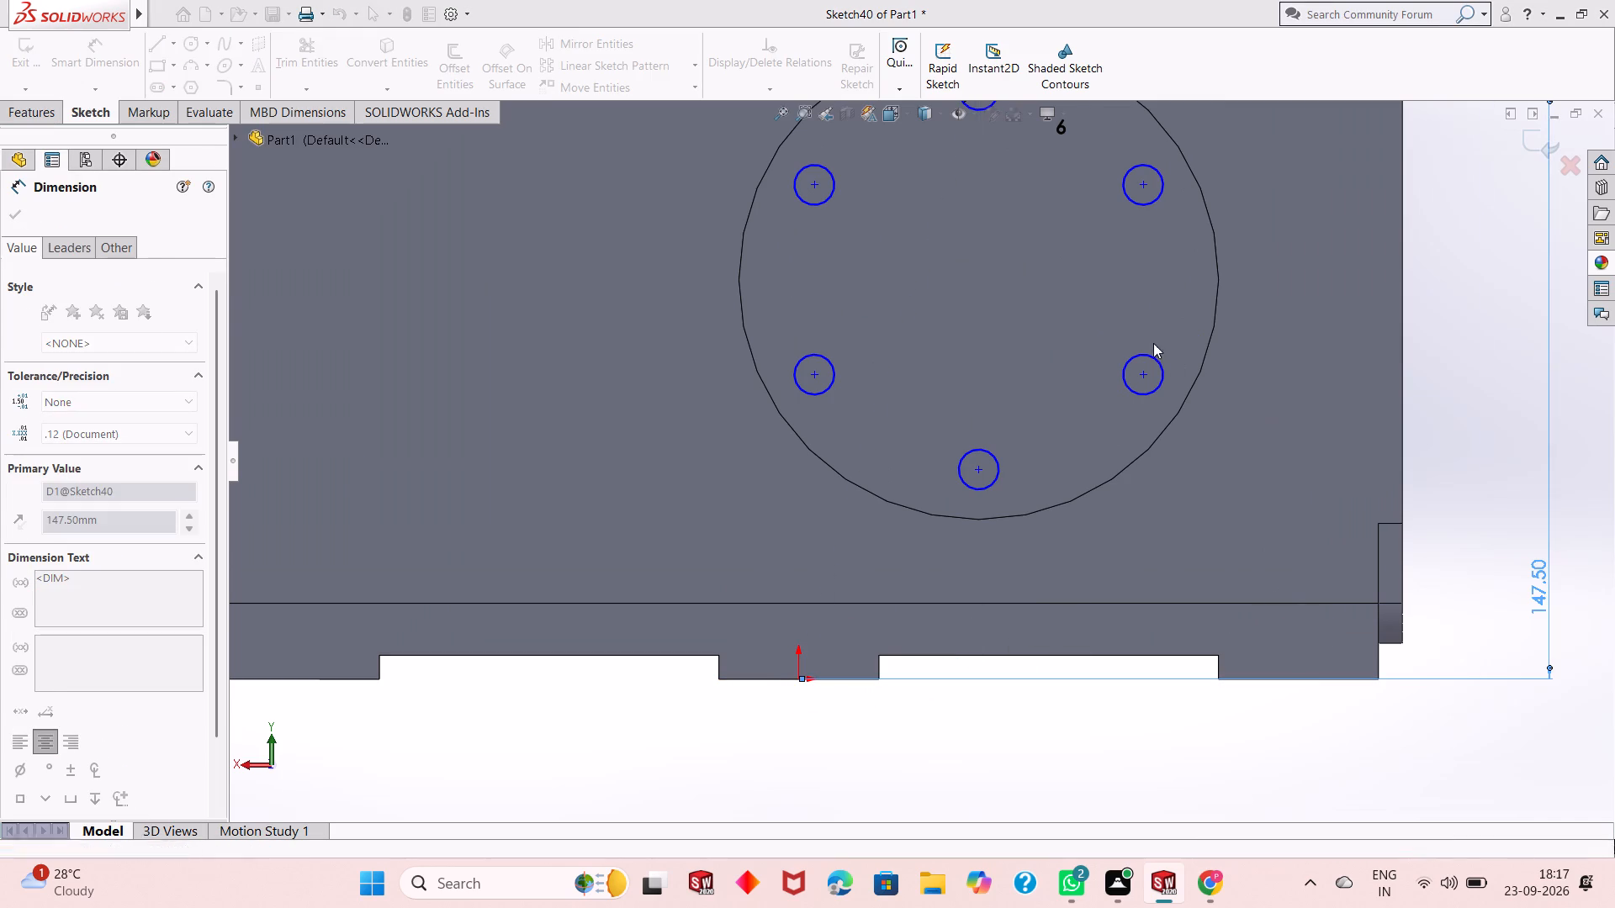
Dimension the horizontal distance from the origin to the centre of the upper-right small circle, keeping its current value.
scroll(1055, 299, "up", 1)
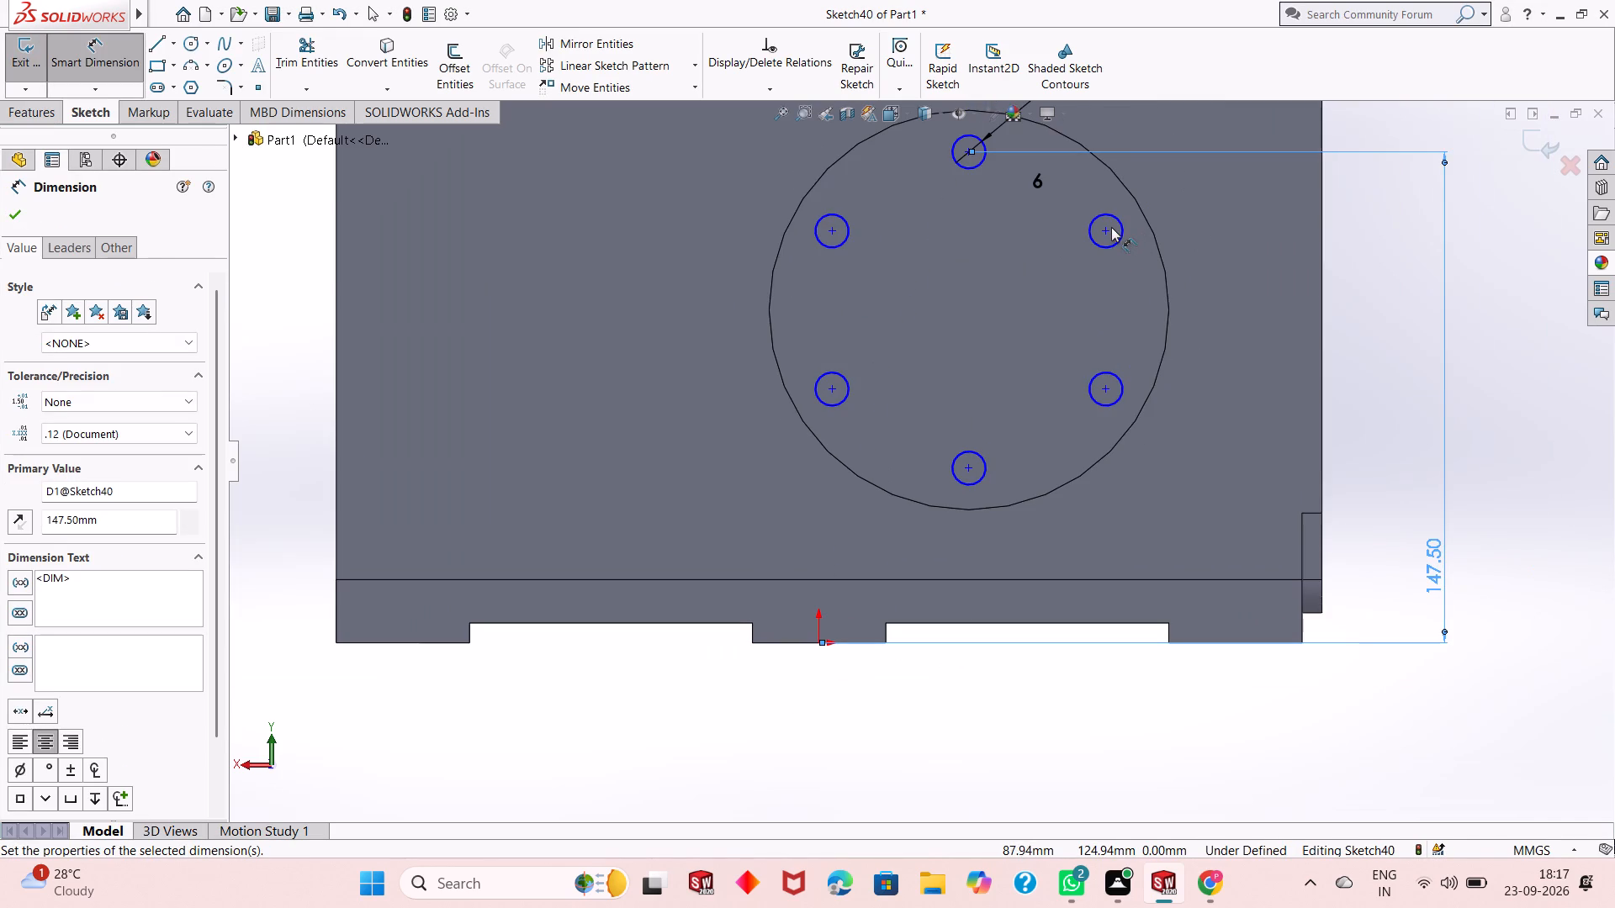
left_click(1106, 227)
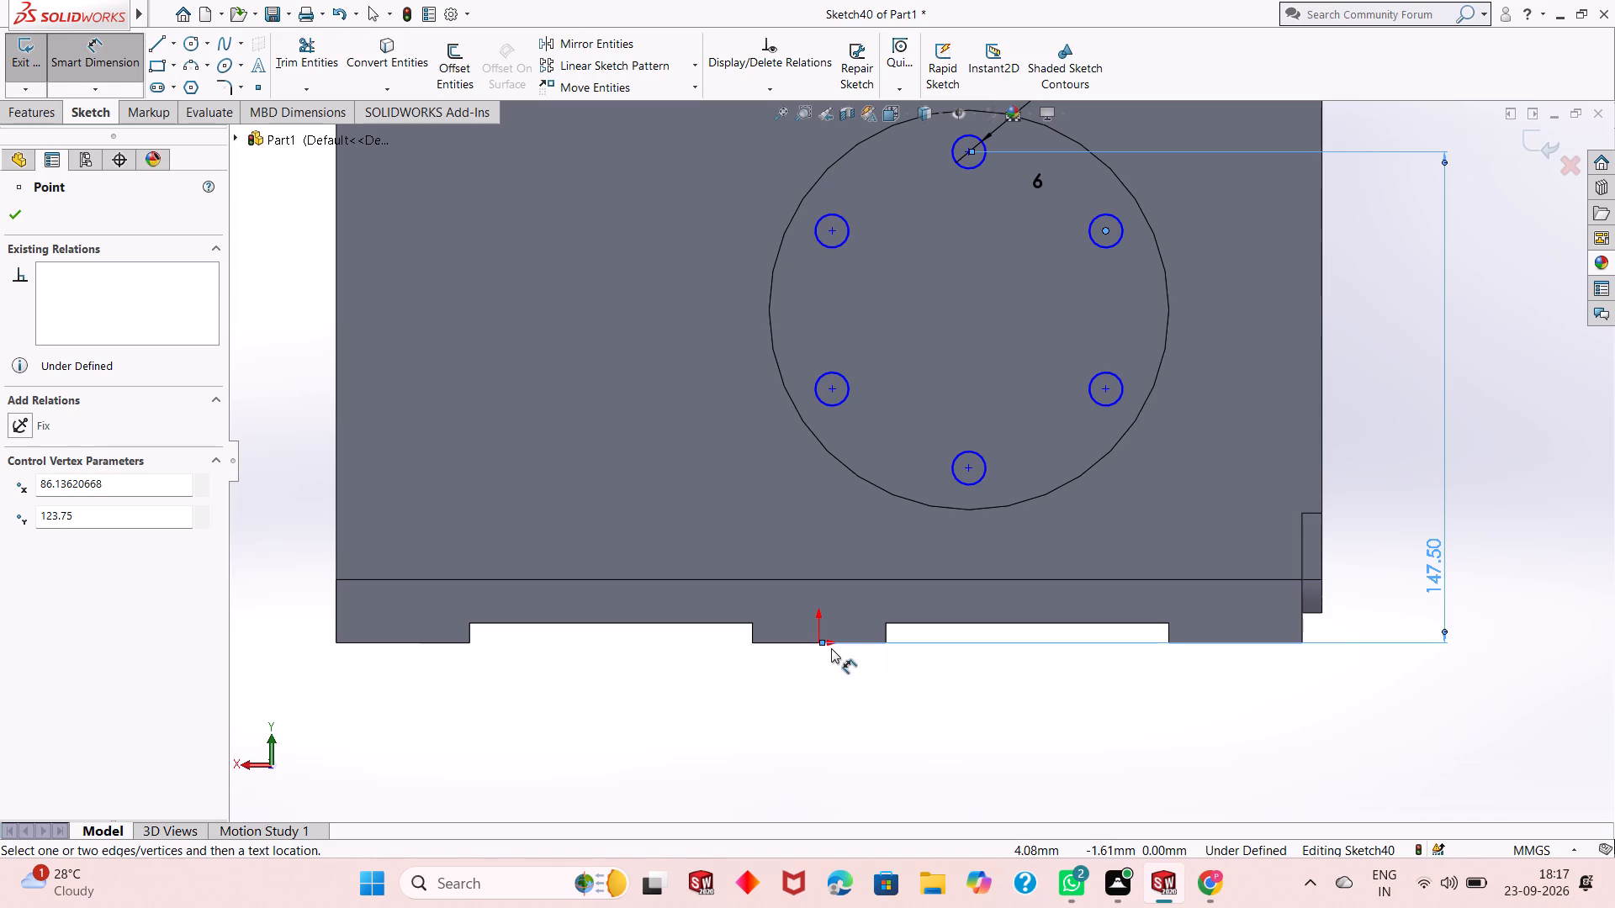
left_click(817, 645)
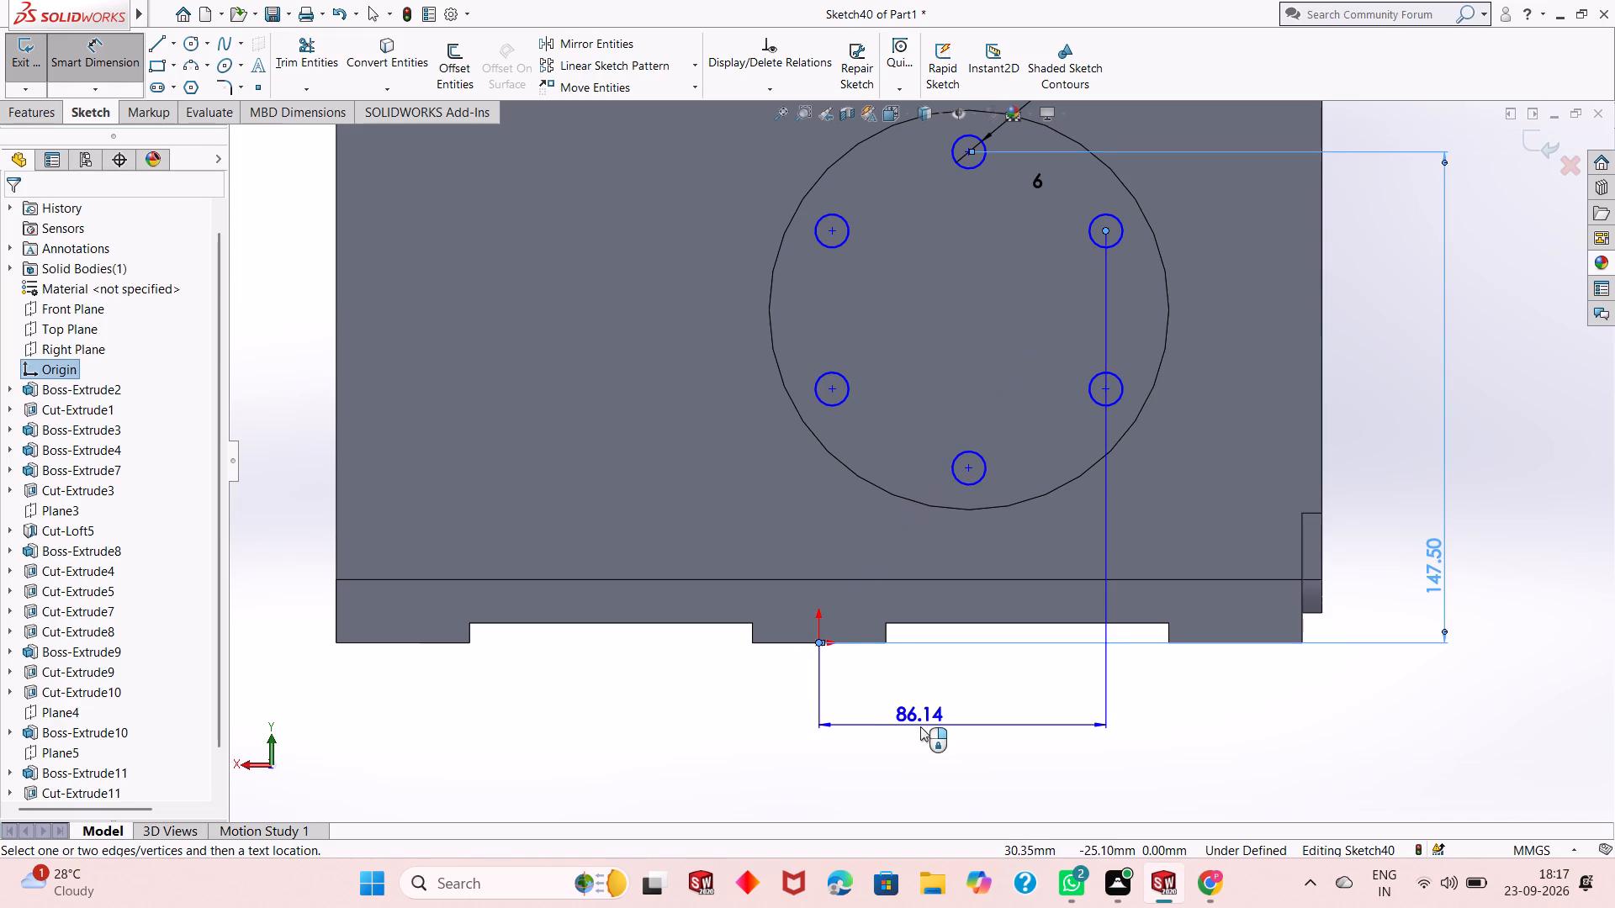
left_click(920, 726)
left_click(845, 705)
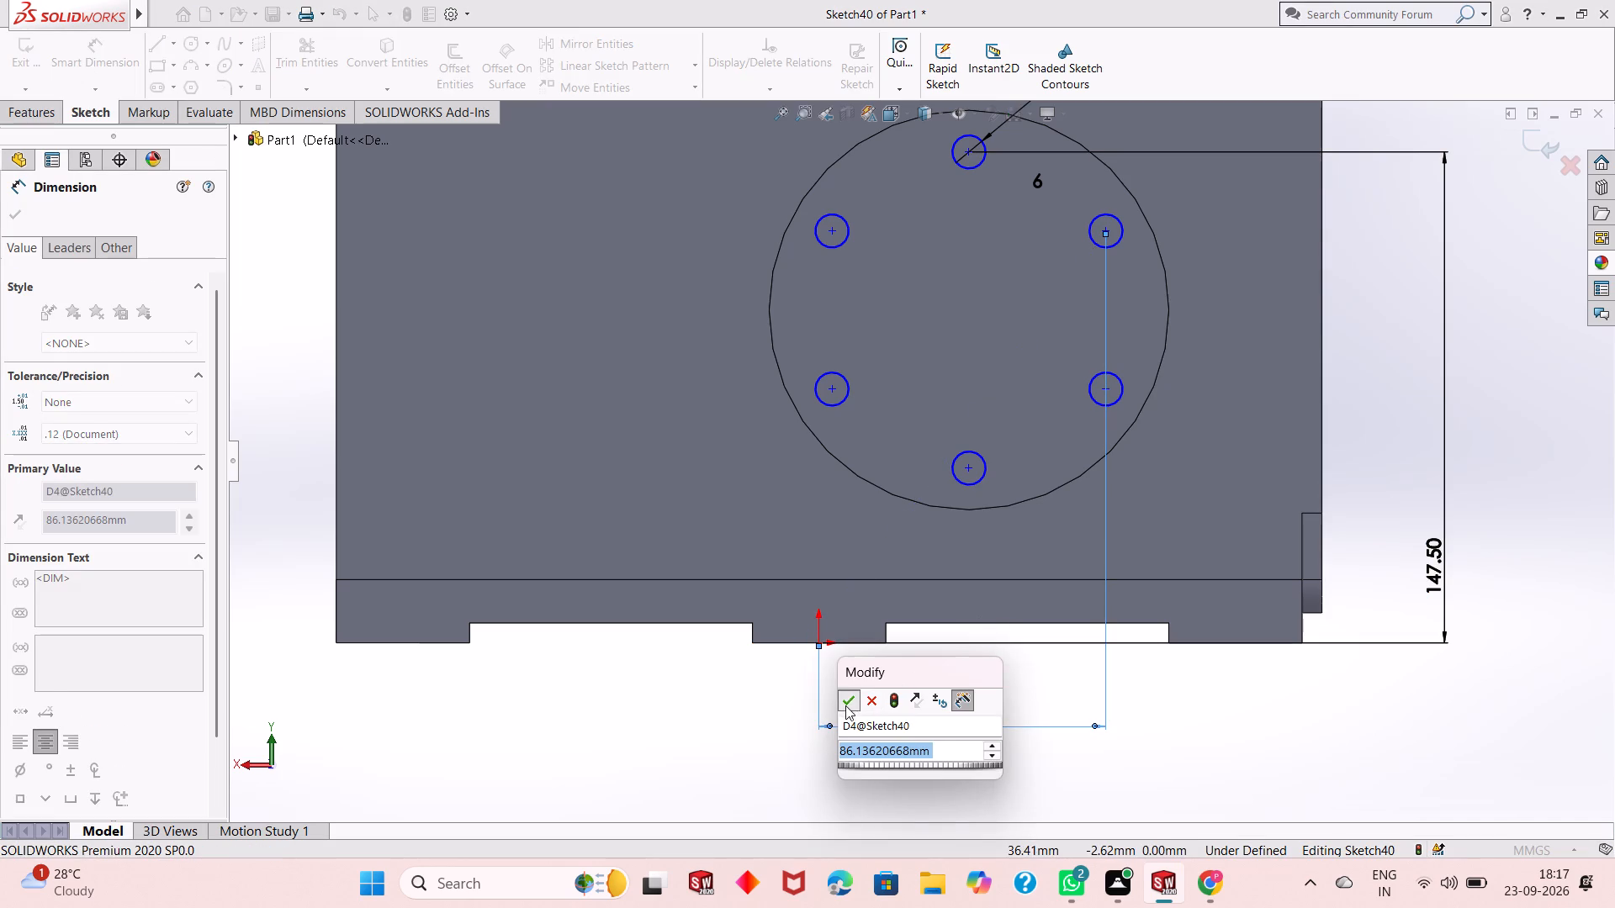
Dimension the horizontal distance between the centres of the upper-left and bottom small circles, keeping its current value.
left_click(832, 232)
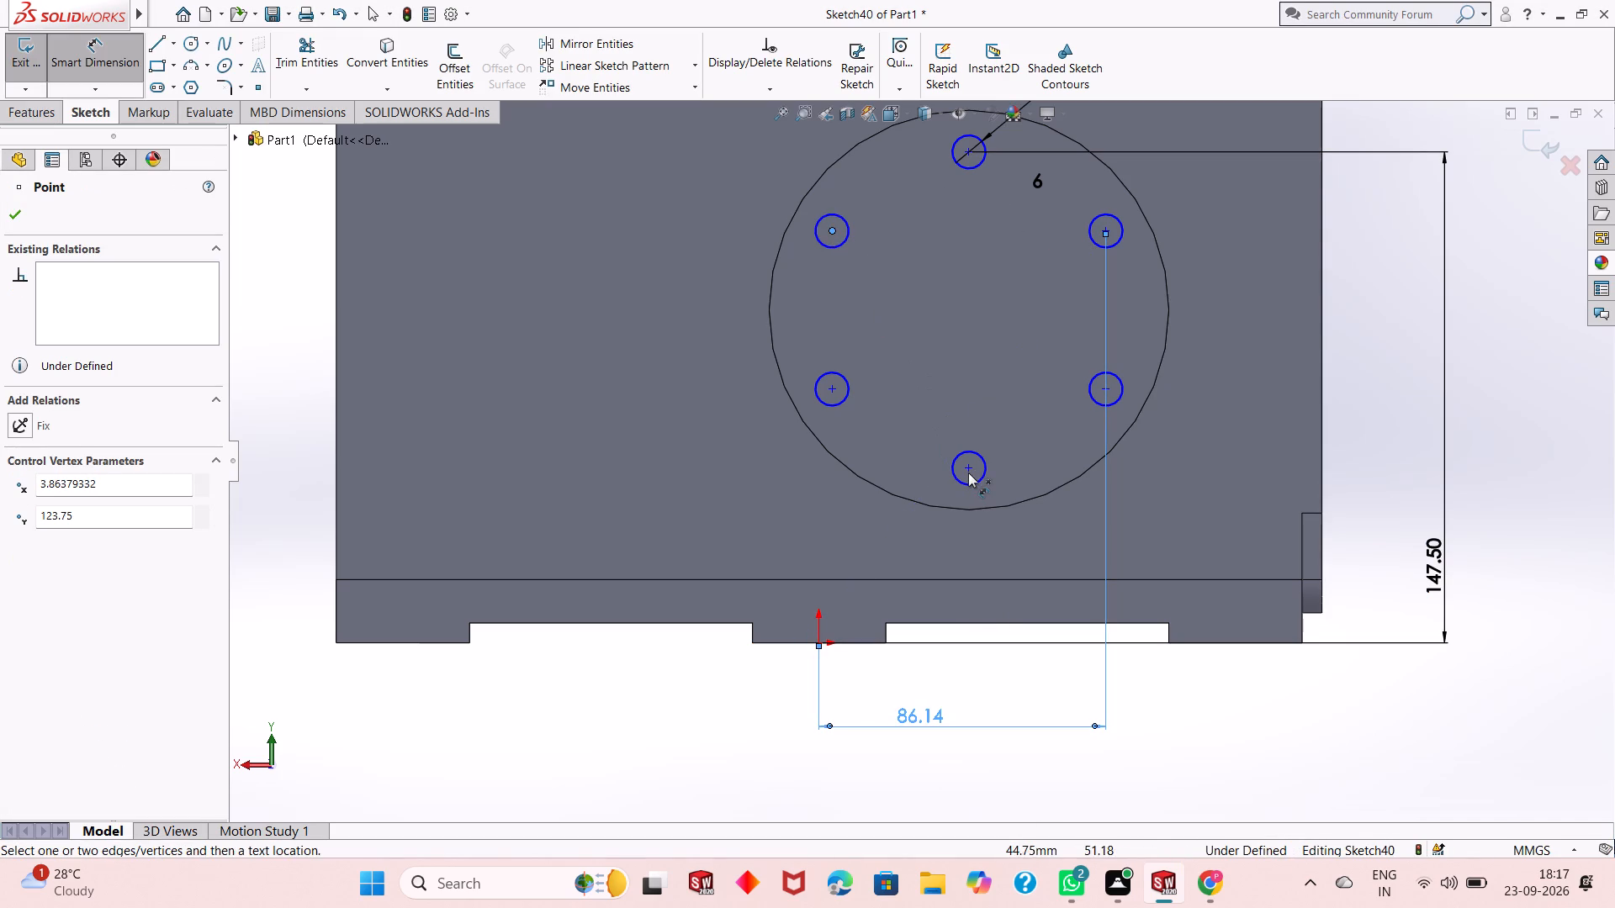
left_click(968, 472)
left_click(842, 546)
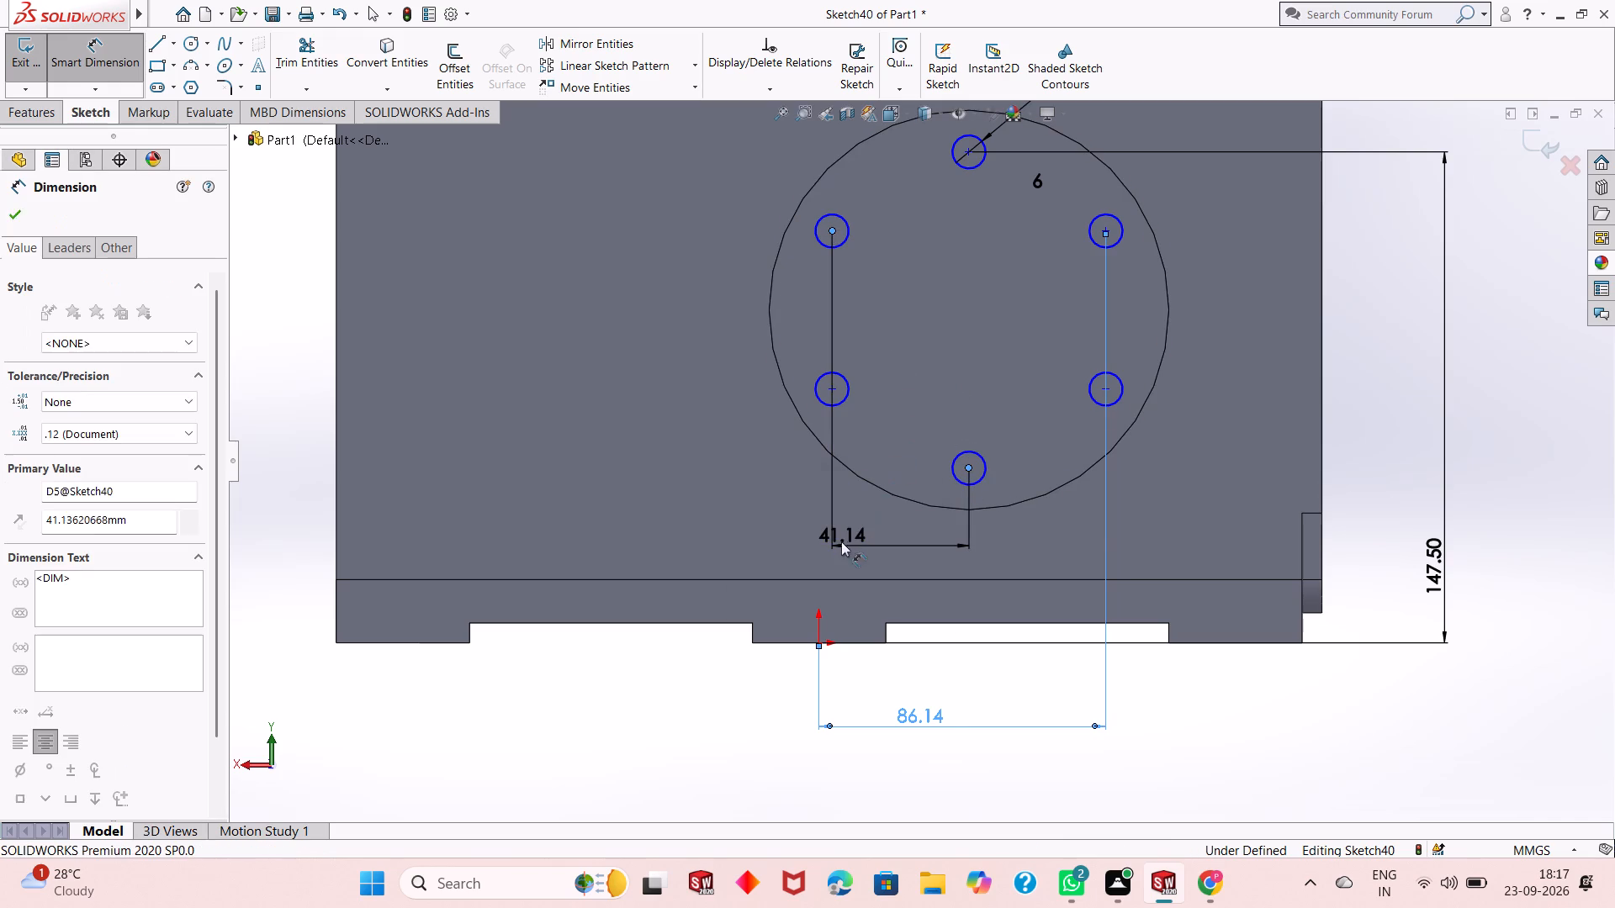
left_click(776, 520)
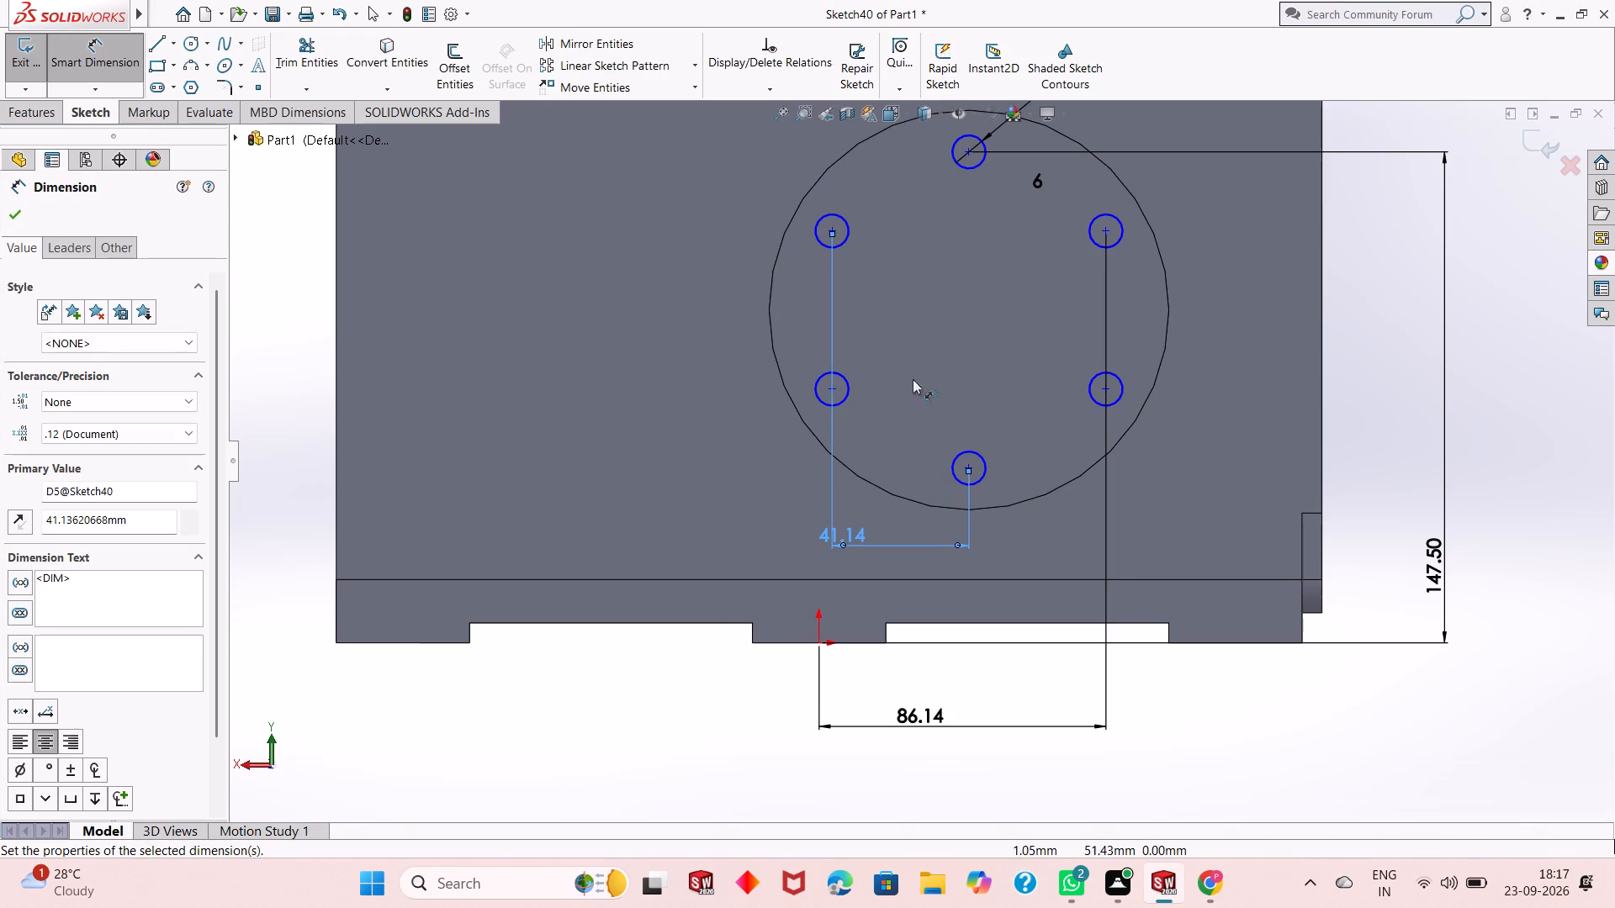
Dimension the vertical distance from the origin to the centre of the lower-right small circle, keeping its current value.
left_click(1109, 390)
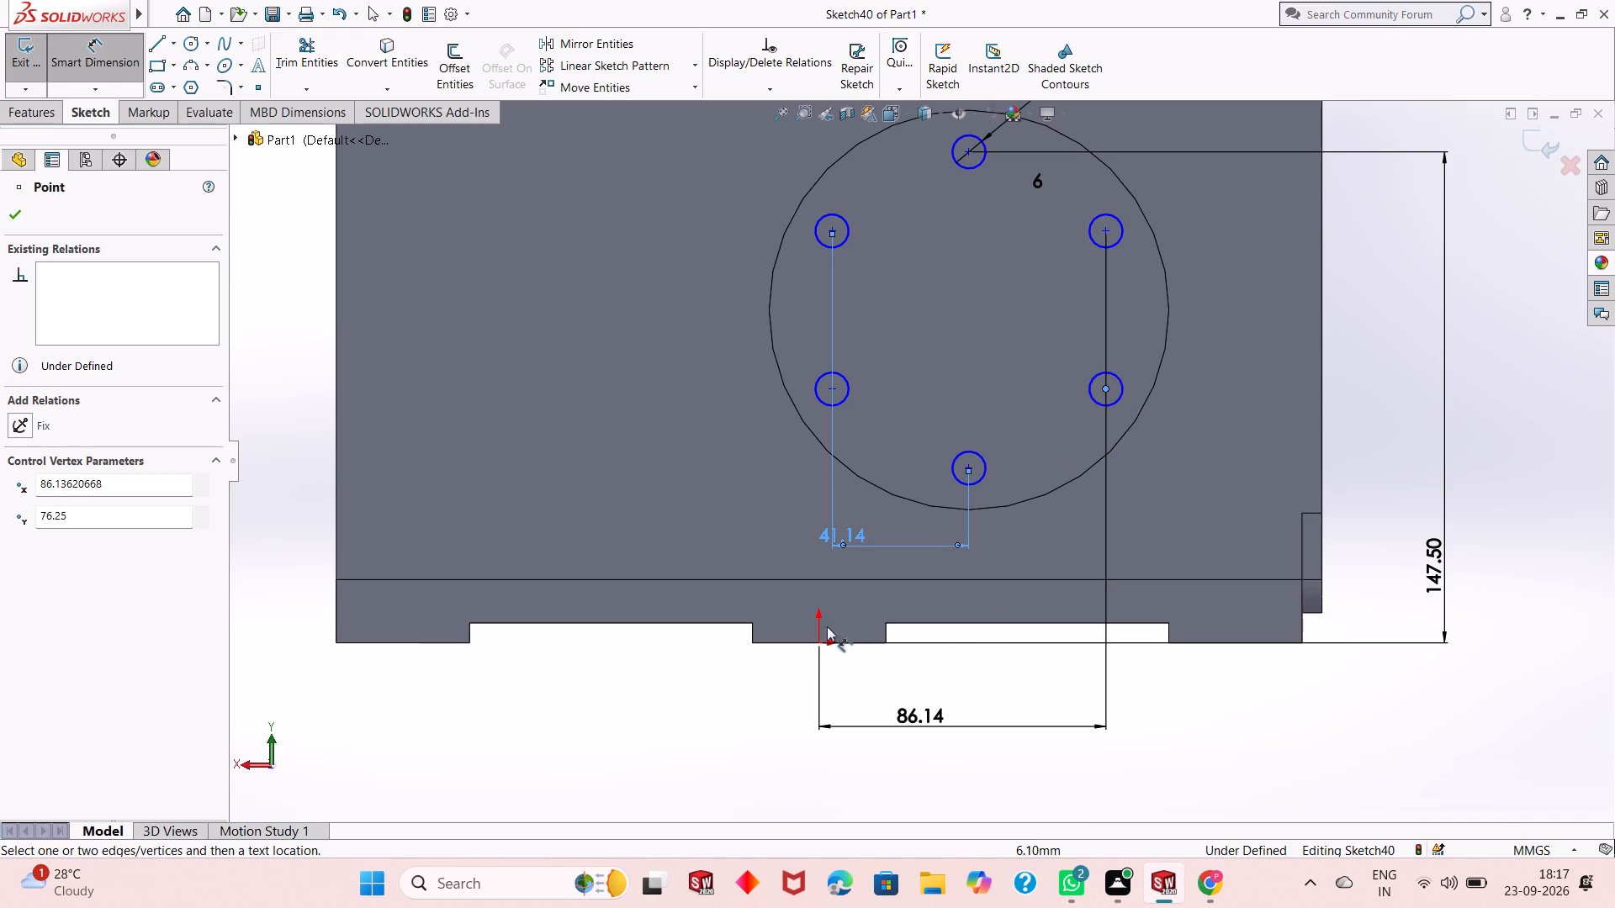
left_click(817, 642)
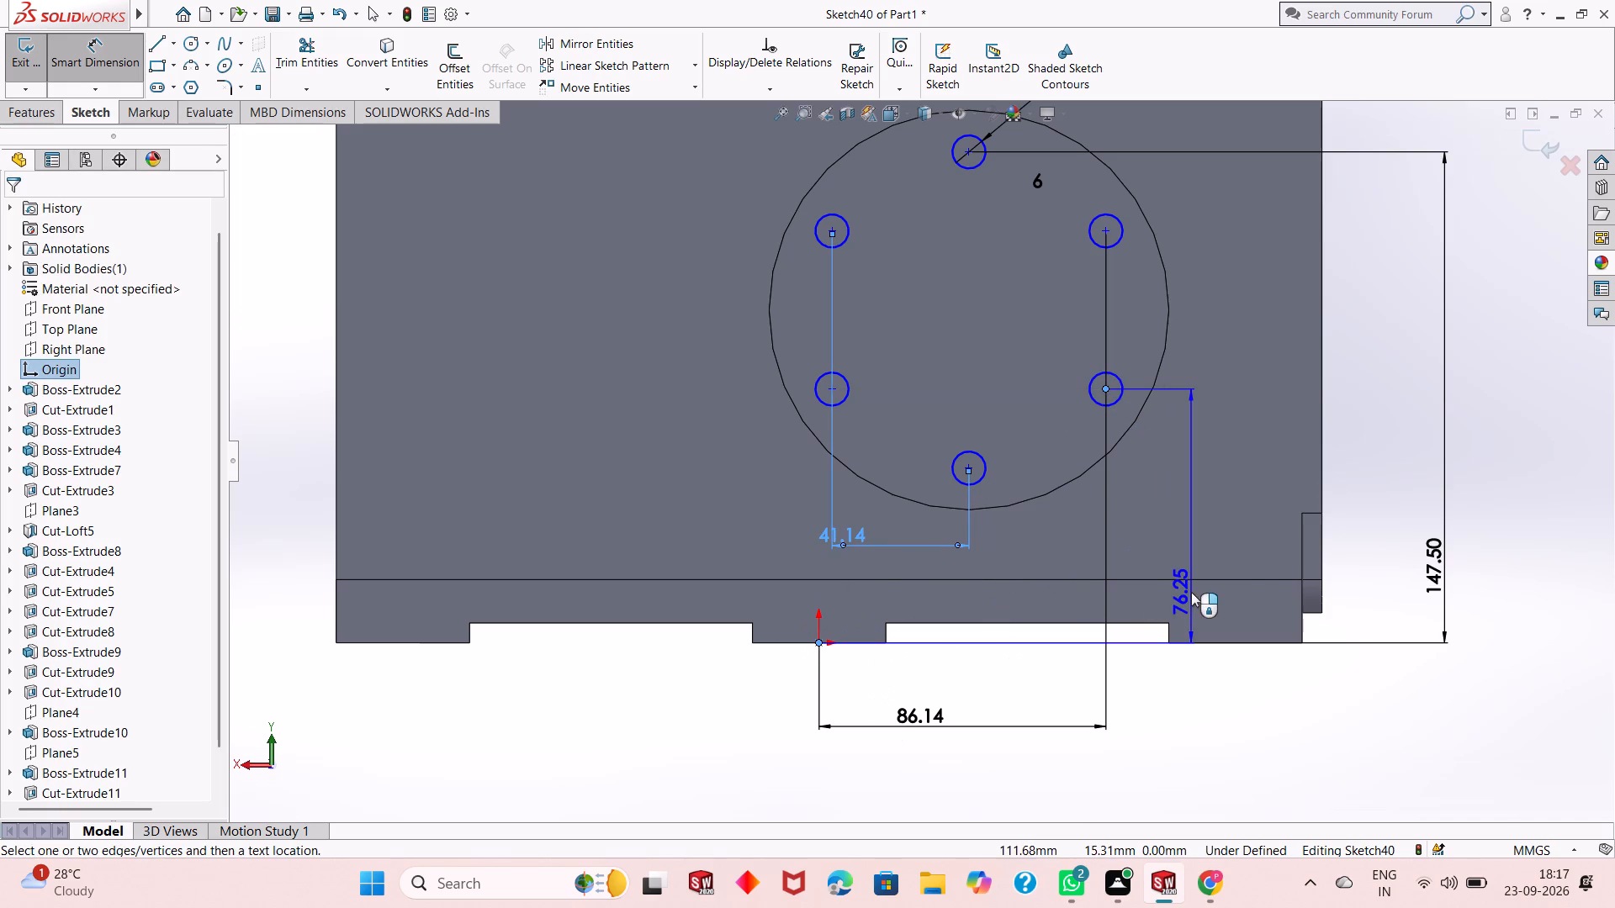
left_click(1499, 492)
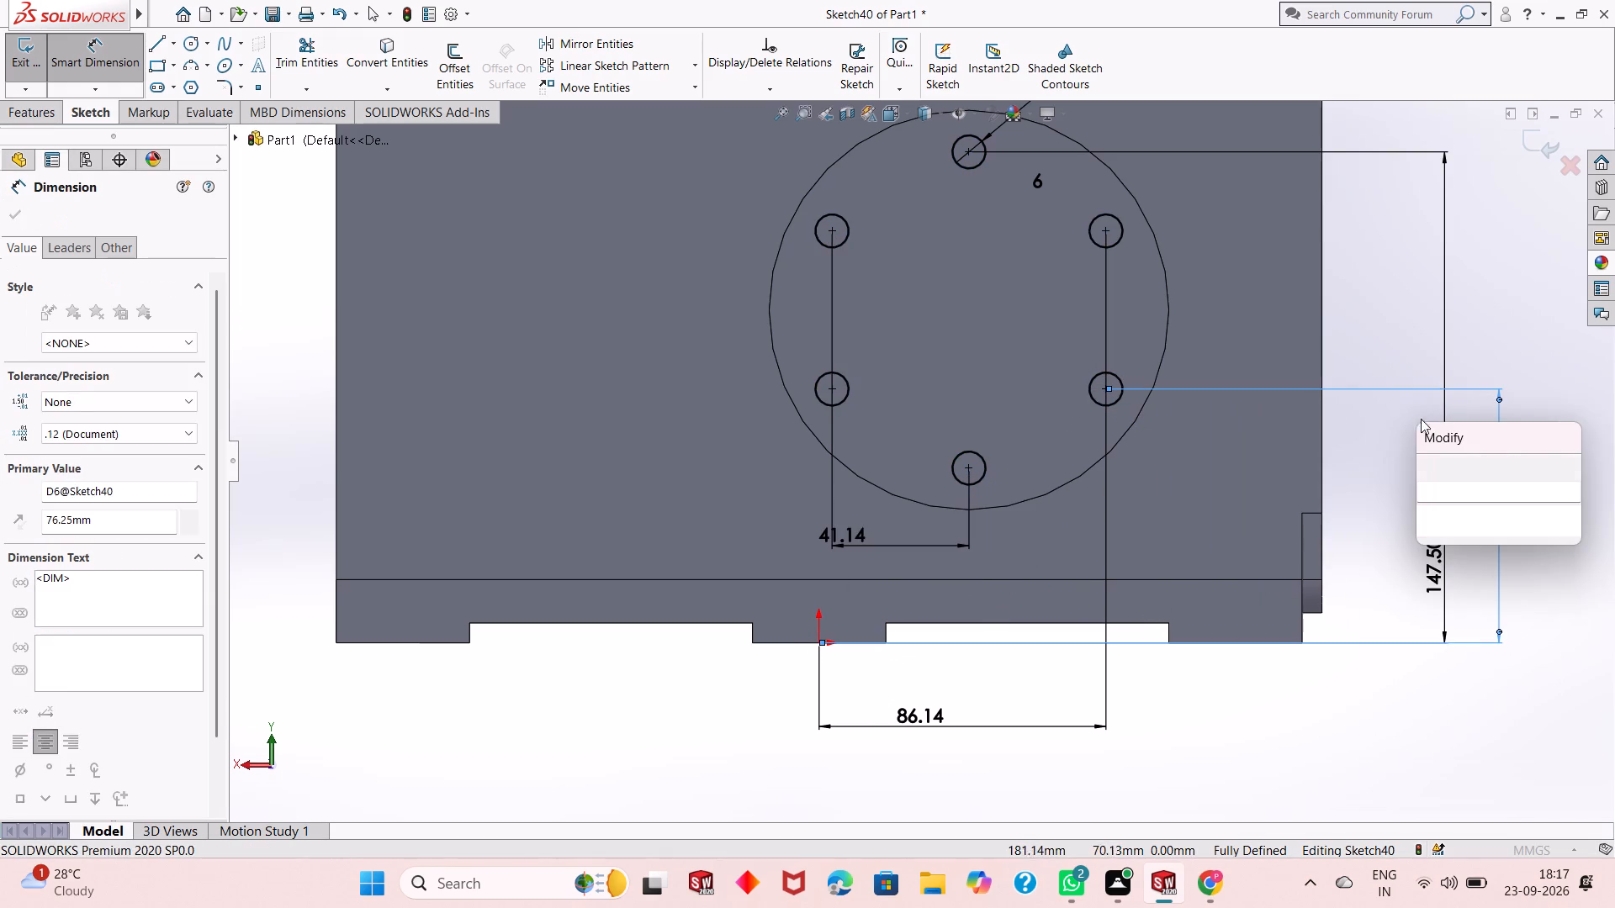
left_click(1427, 467)
scroll(1042, 348, "up", 1)
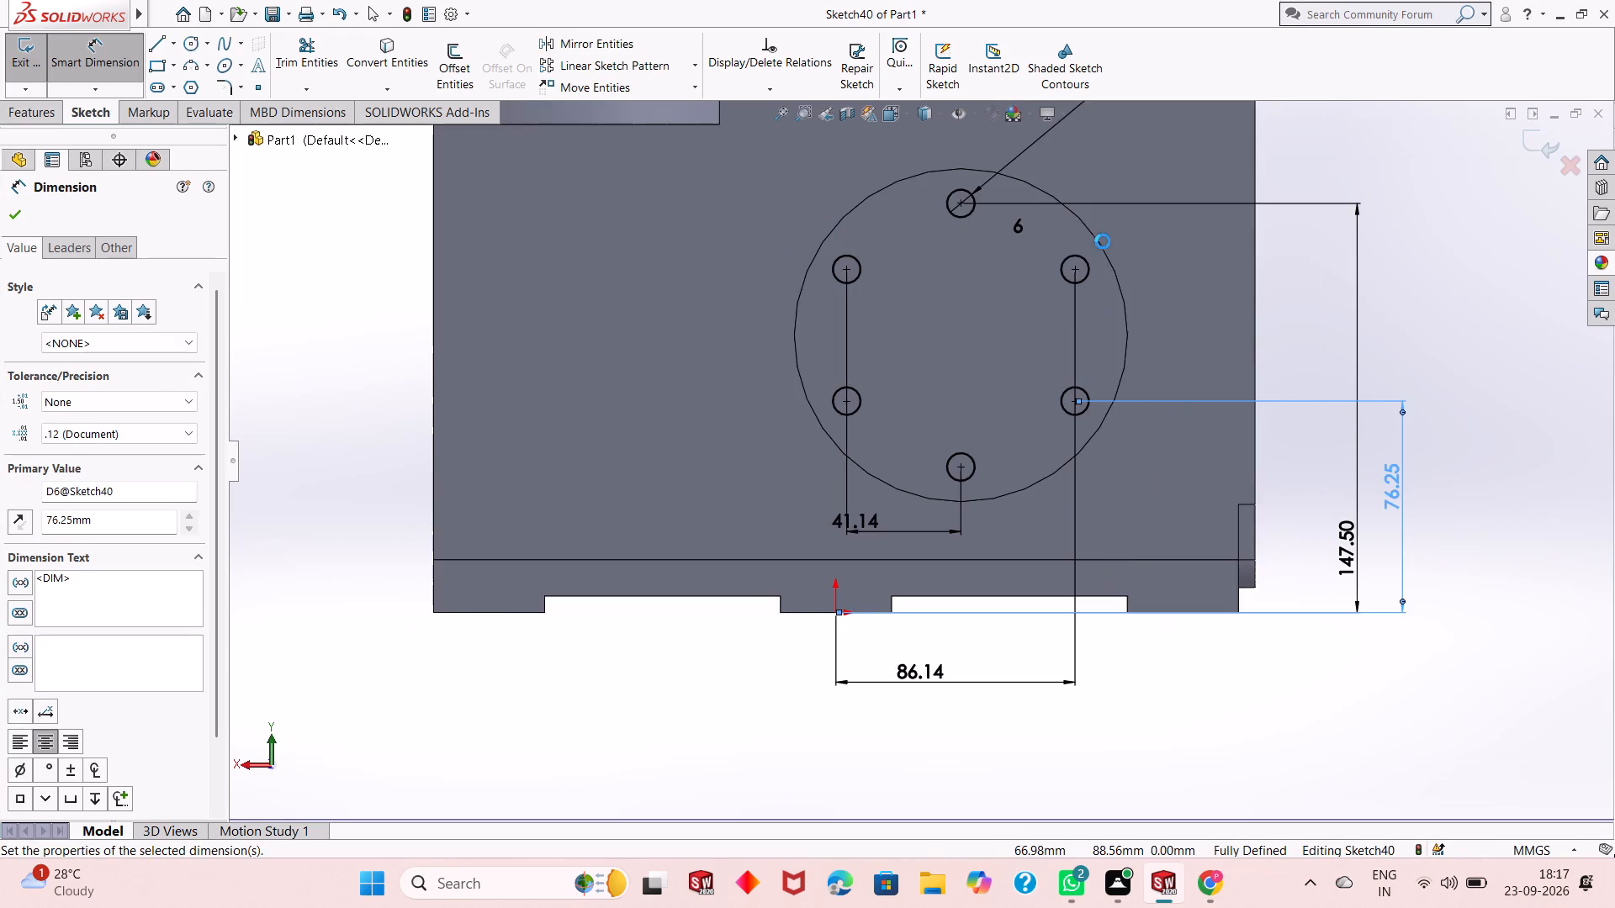
scroll(1099, 229, "down", 1)
left_click(24, 218)
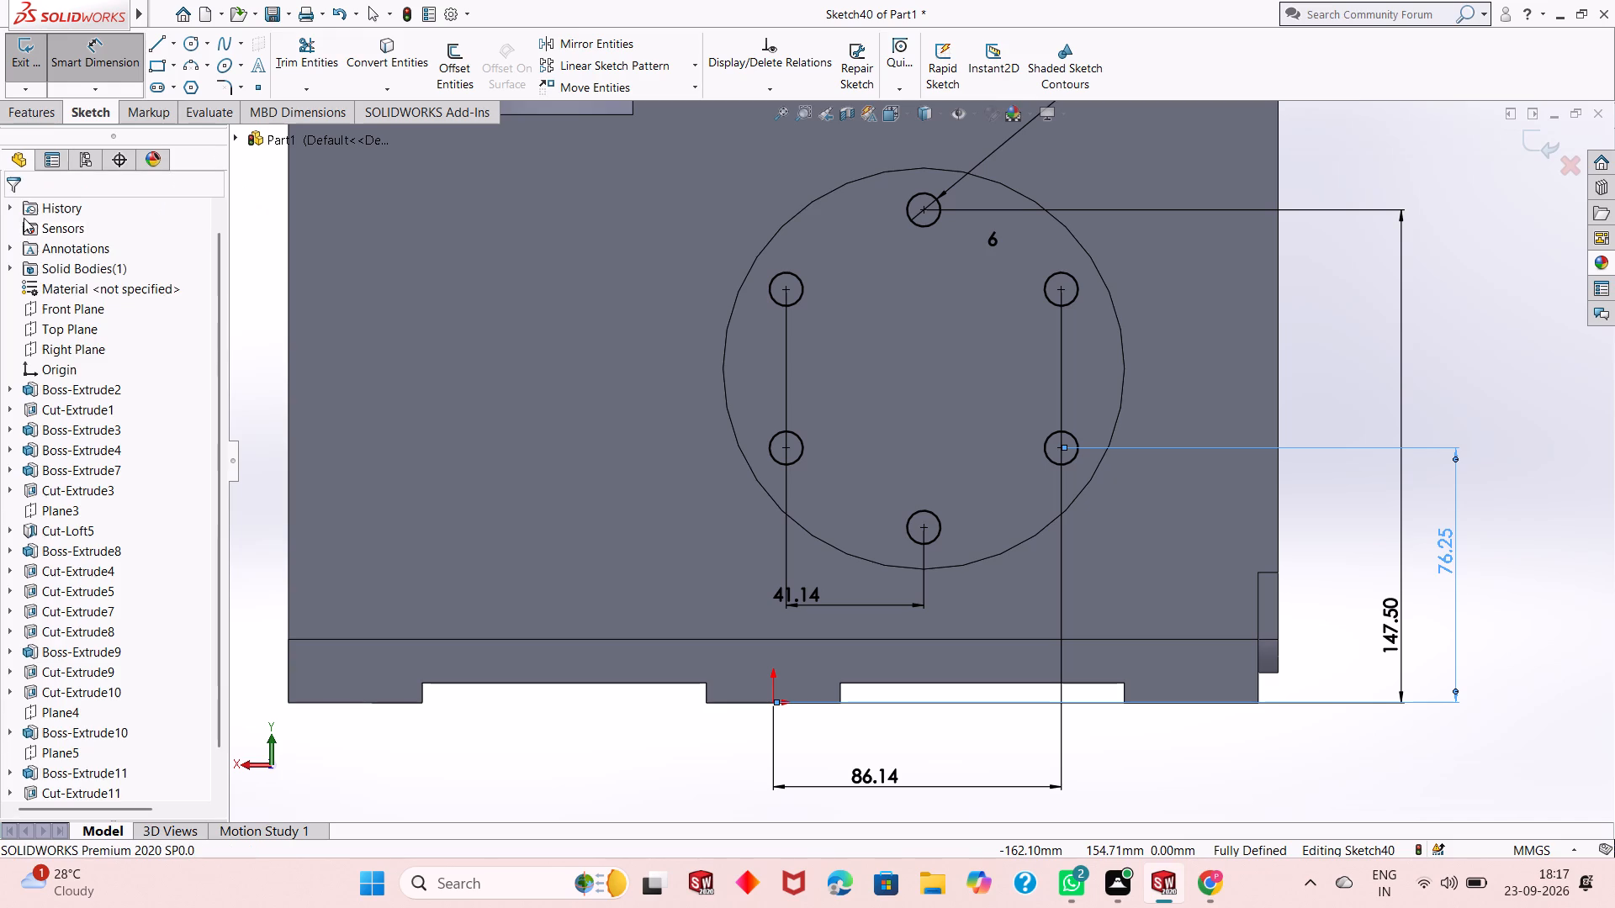
Cut-extrude the six 10 mm circles into the boss with a blind depth of 10 mm.
left_click(40, 116)
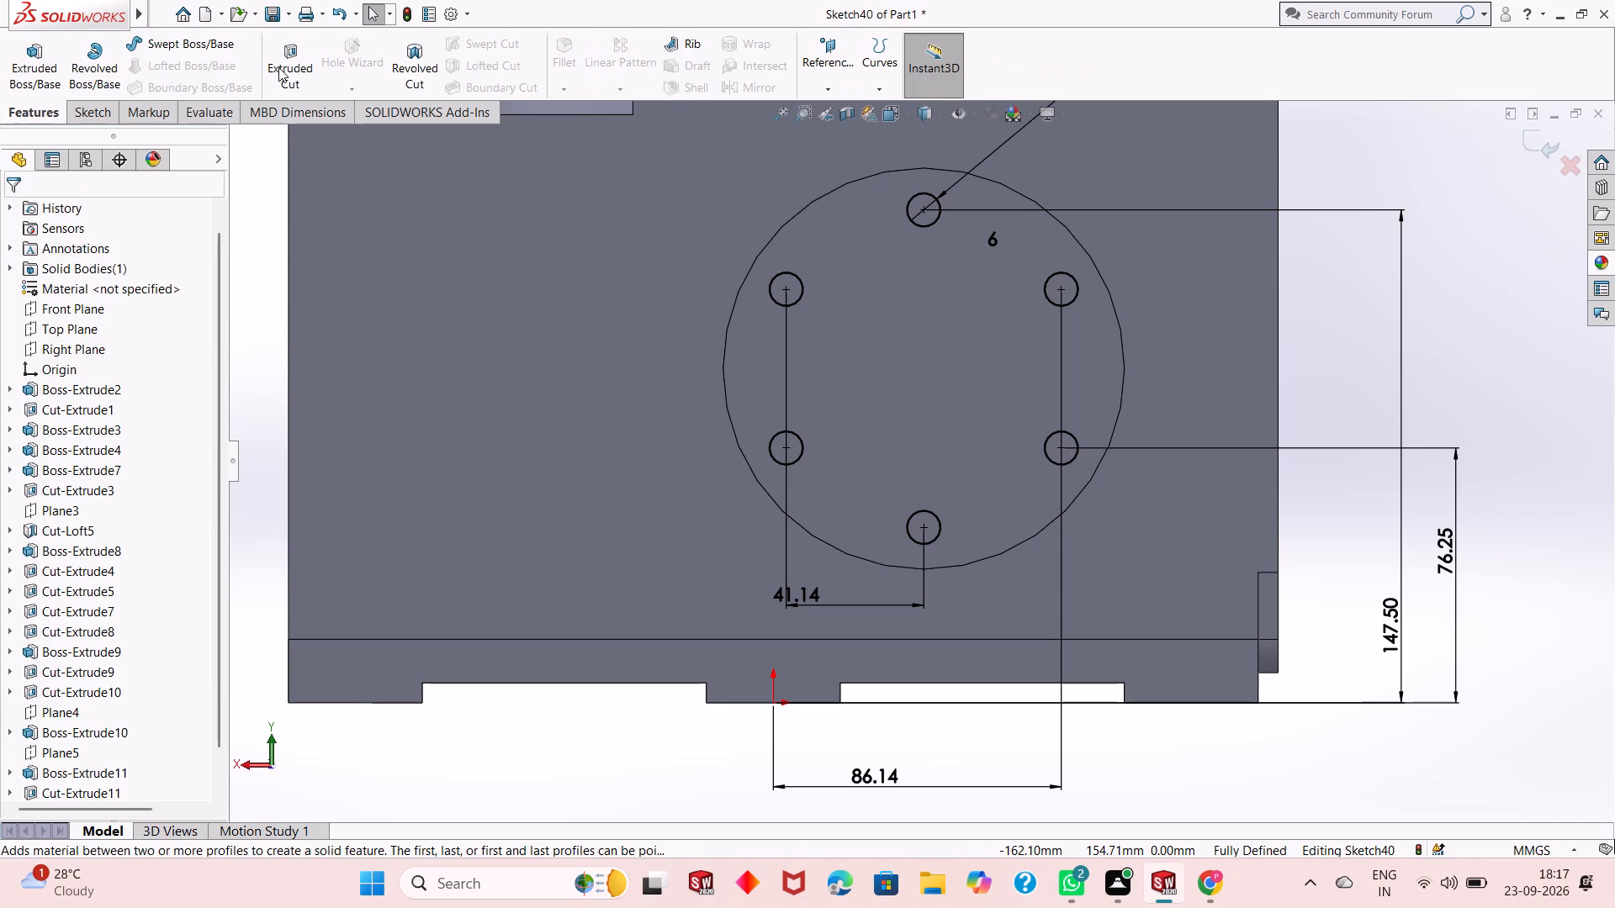
left_click(278, 67)
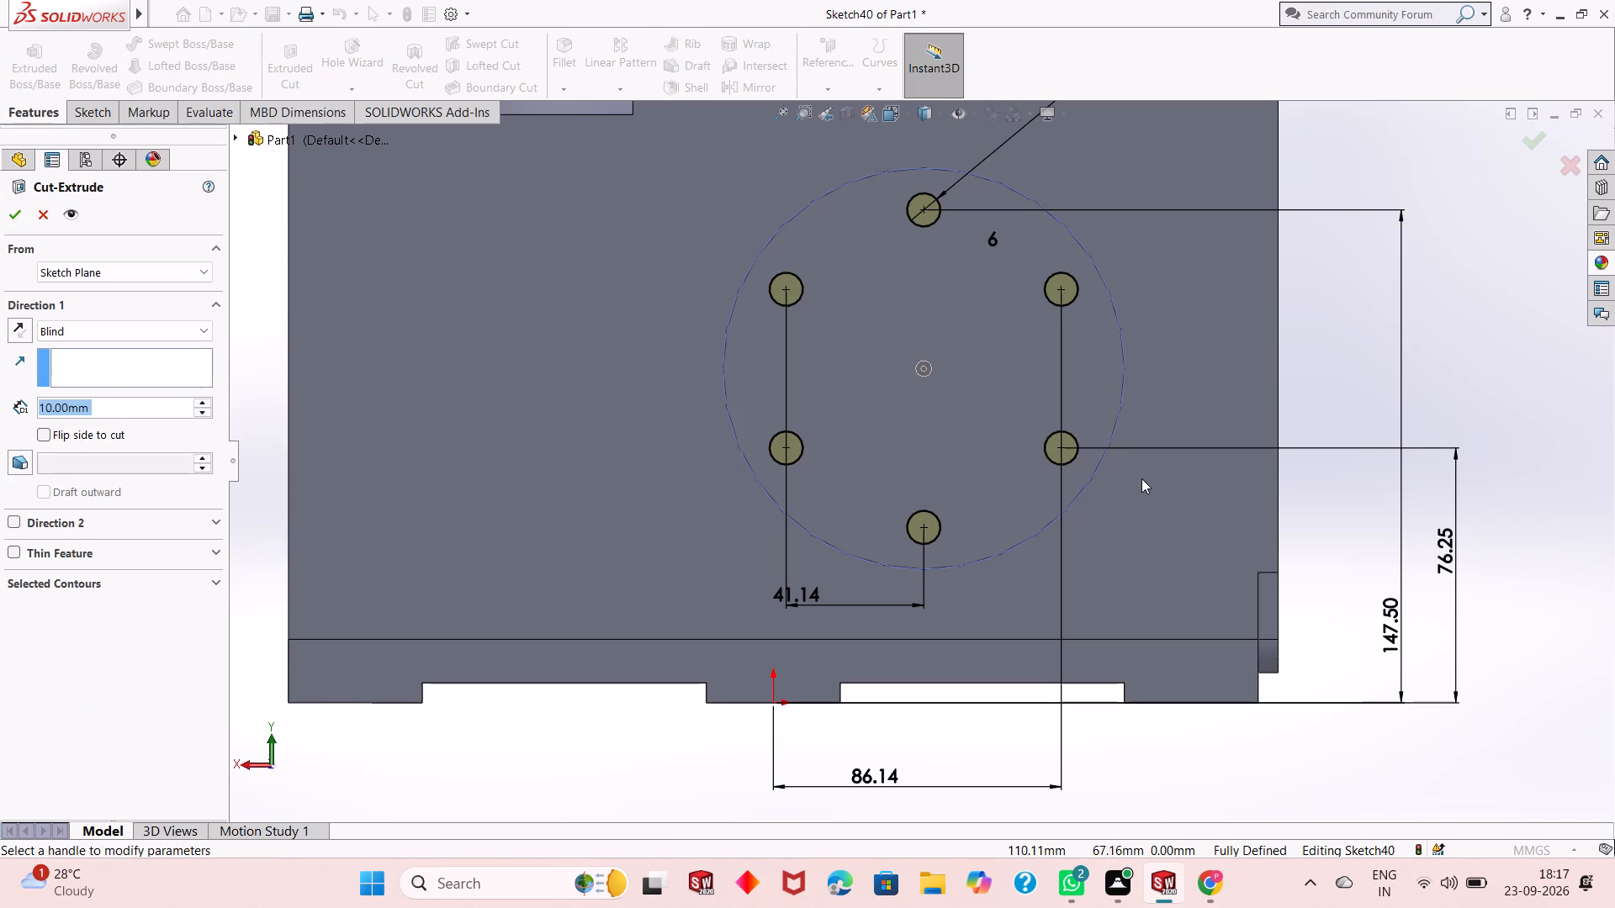
middle_click_drag(1141, 483, 1061, 525)
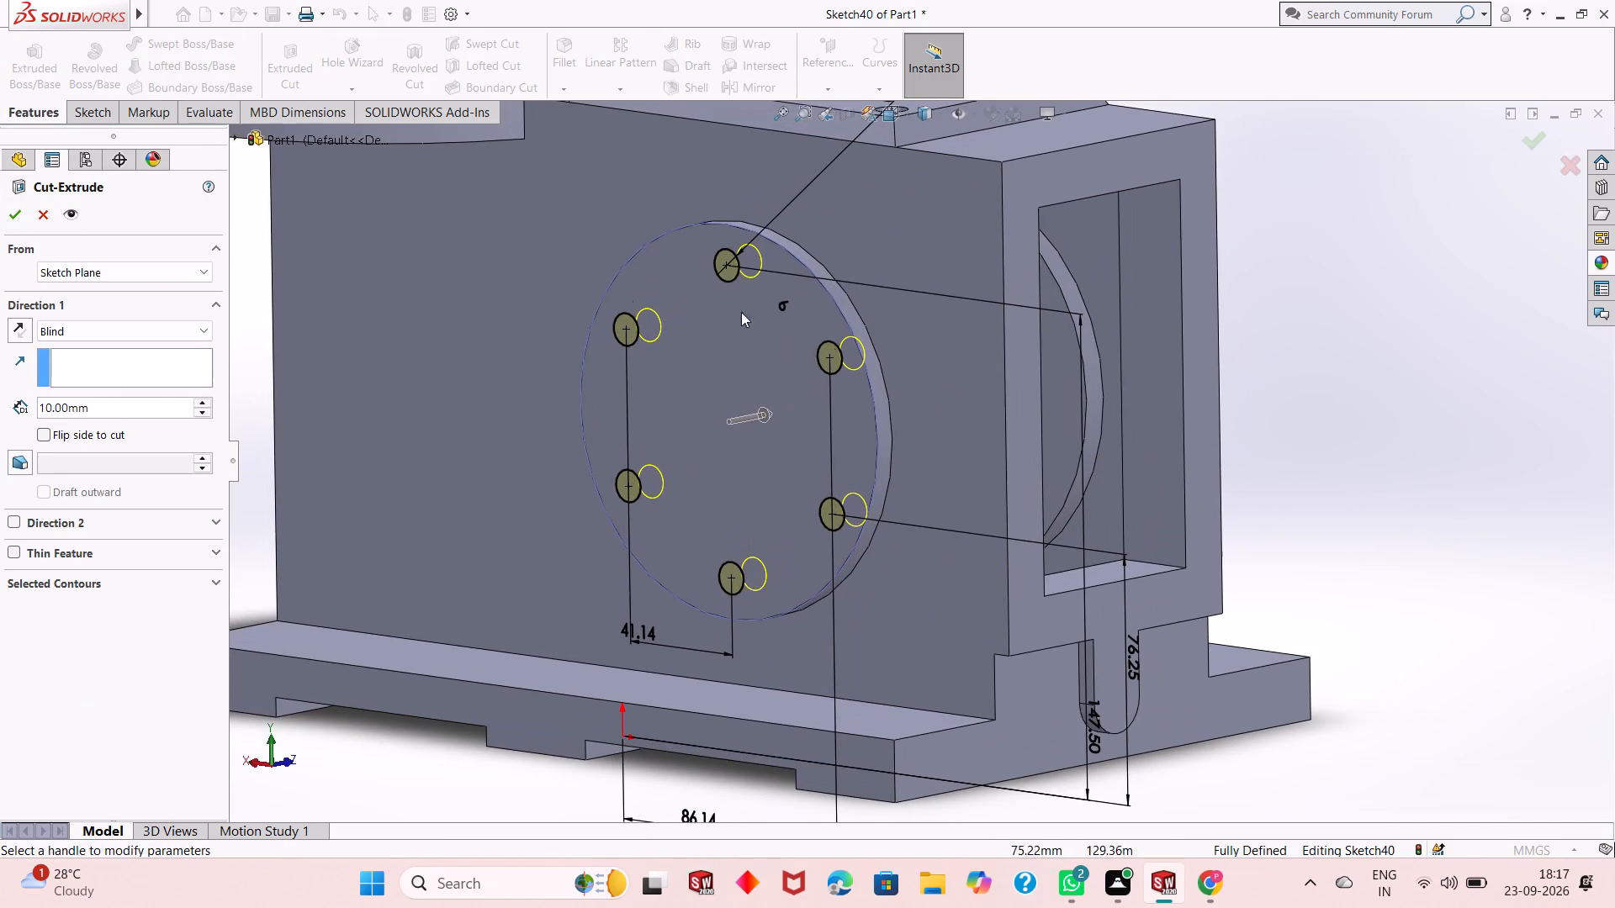
left_click(9, 222)
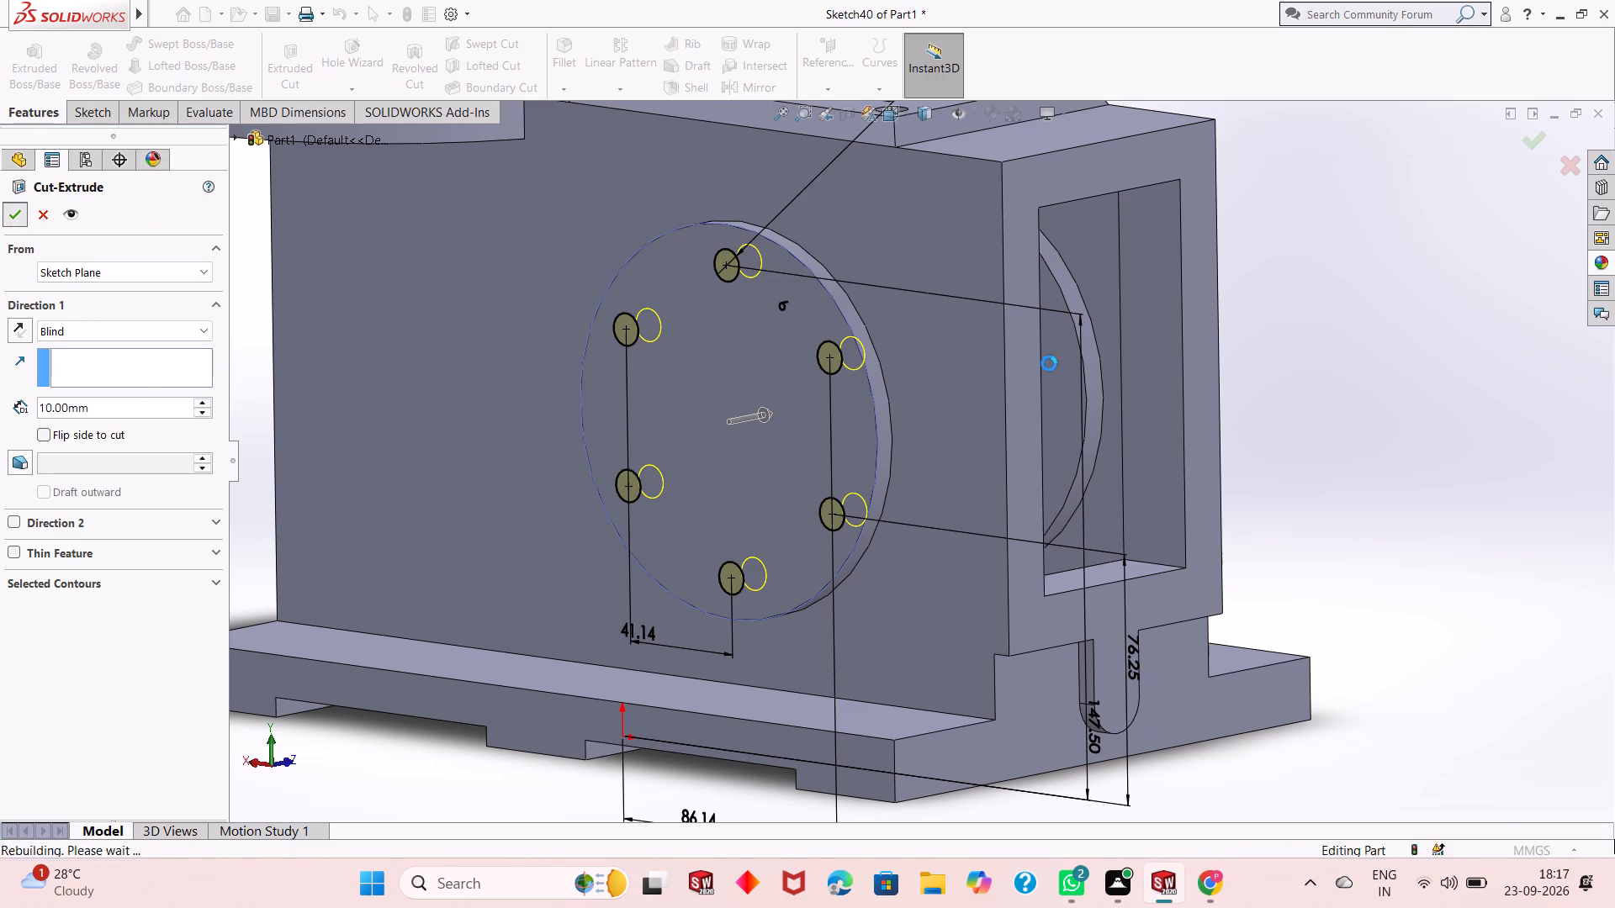
left_click(1317, 316)
Start a new sketch on the flat face of the drilled circular boss, viewed straight on.
scroll(907, 445, "up", 1)
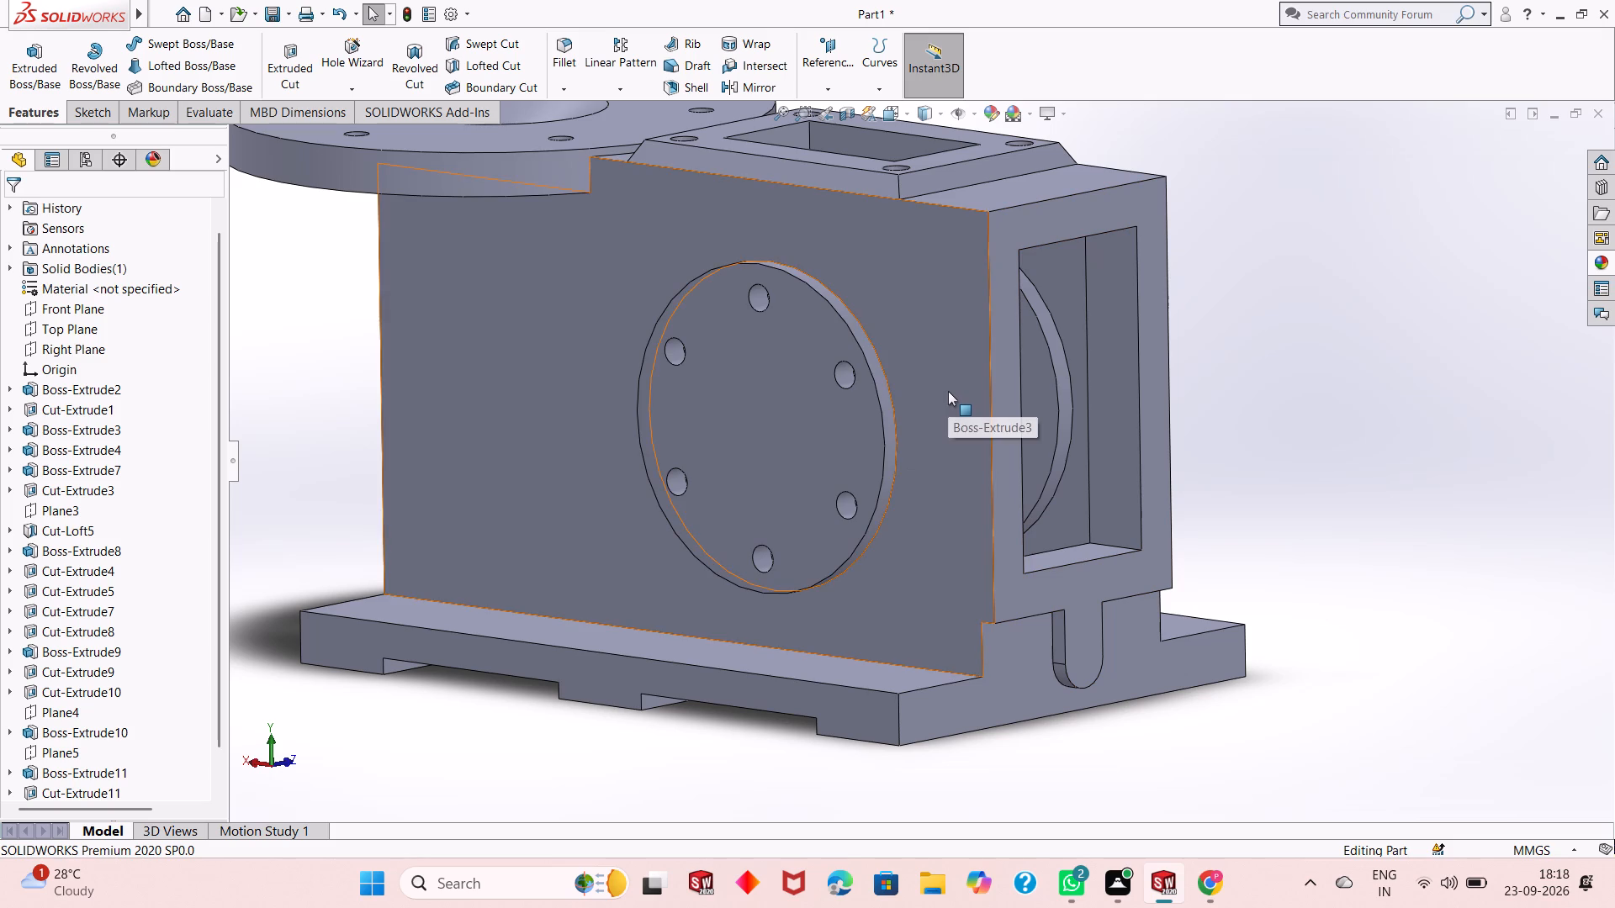
left_click(834, 419)
left_click(910, 374)
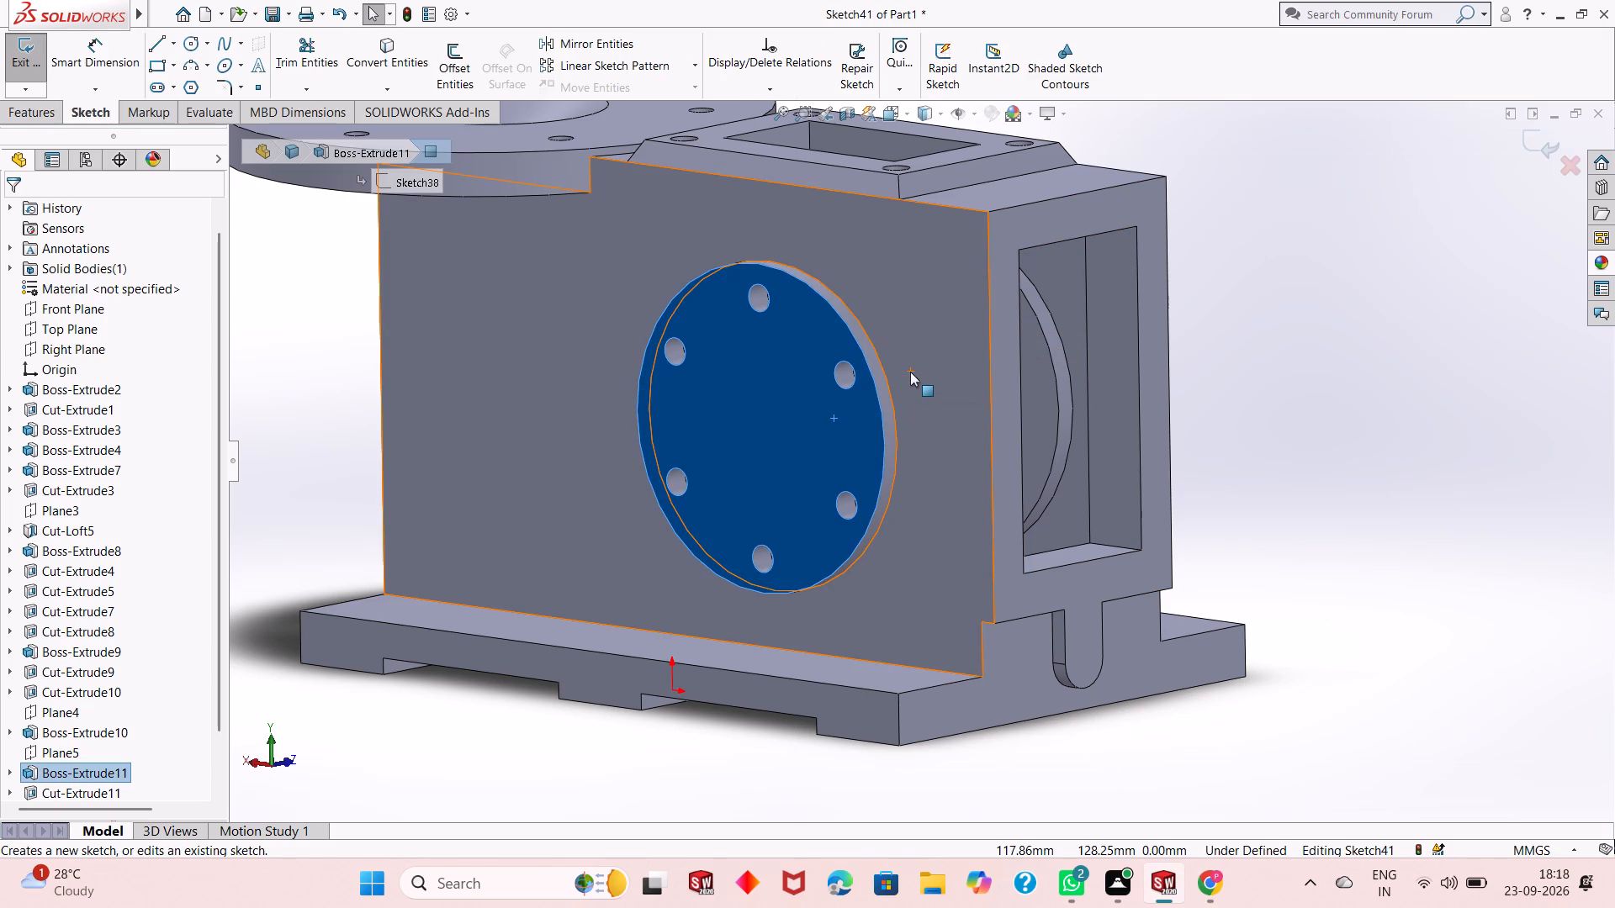
key("ctrl+8")
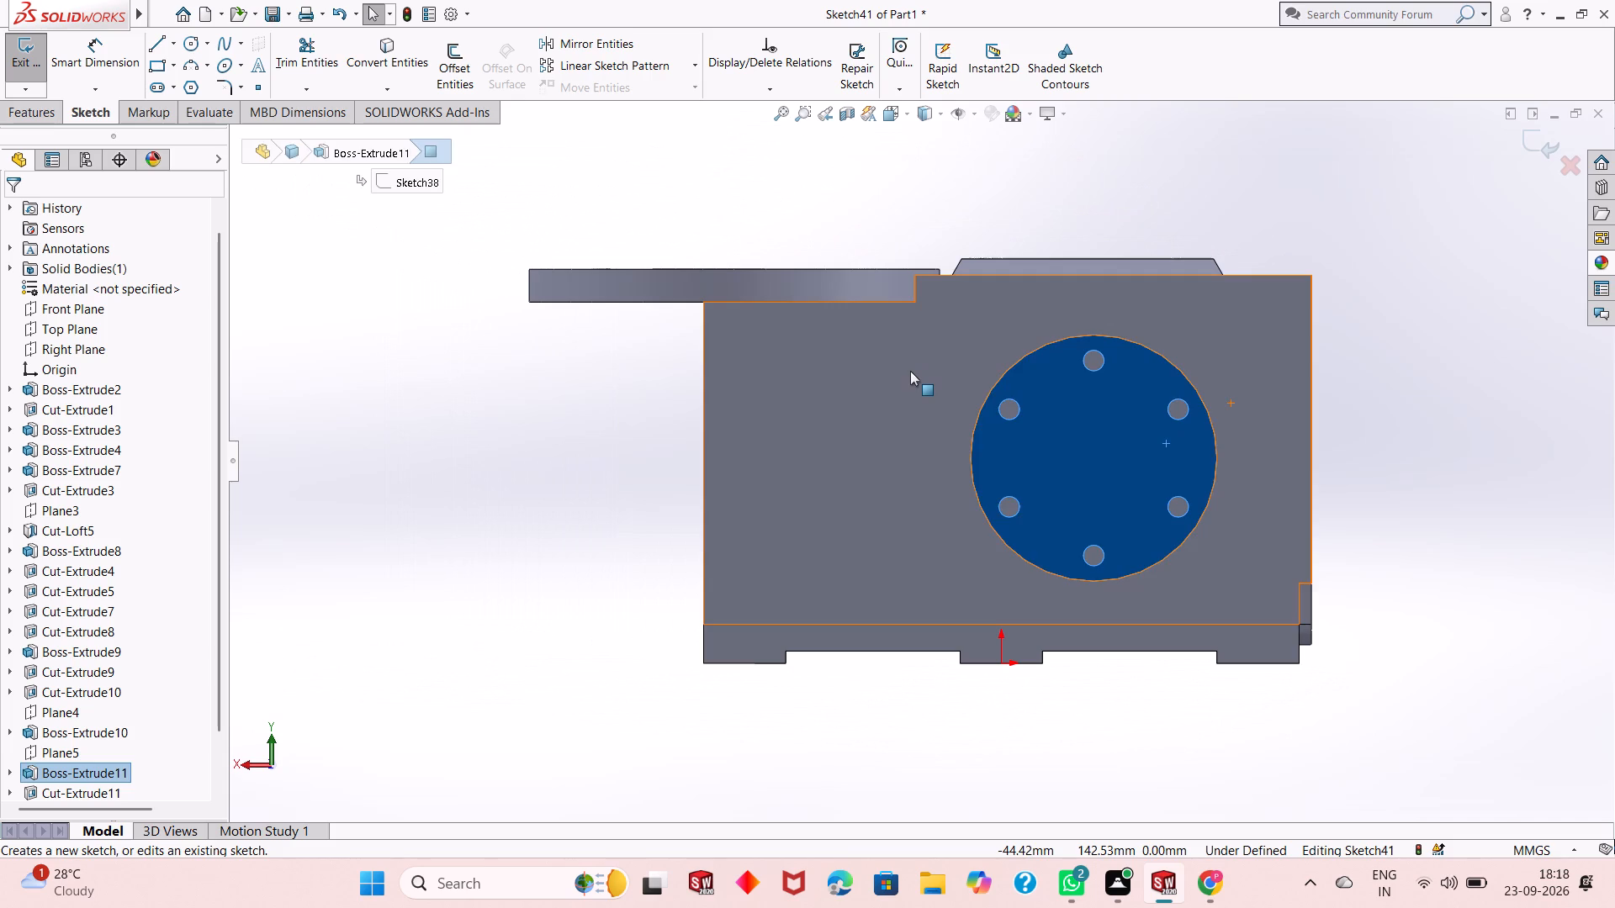
key("Escape")
scroll(1414, 511, "down", 2)
scroll(926, 395, "down", 1)
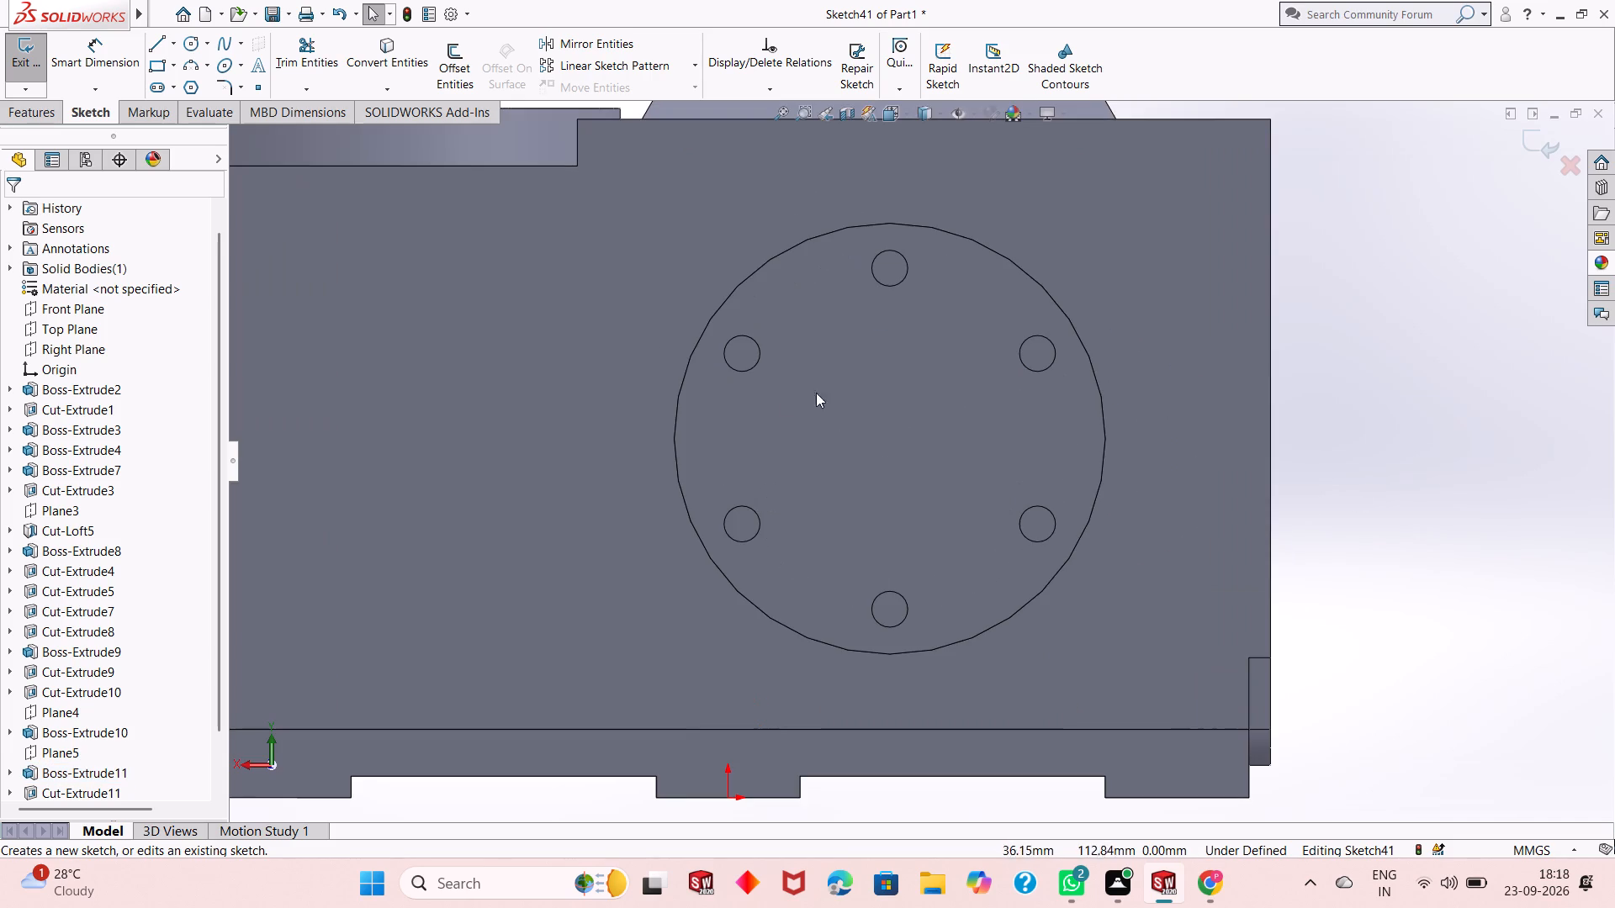
Sketch a circle about 42 mm in diameter centred on the round boss face, inside the ring of six holes.
left_click(190, 38)
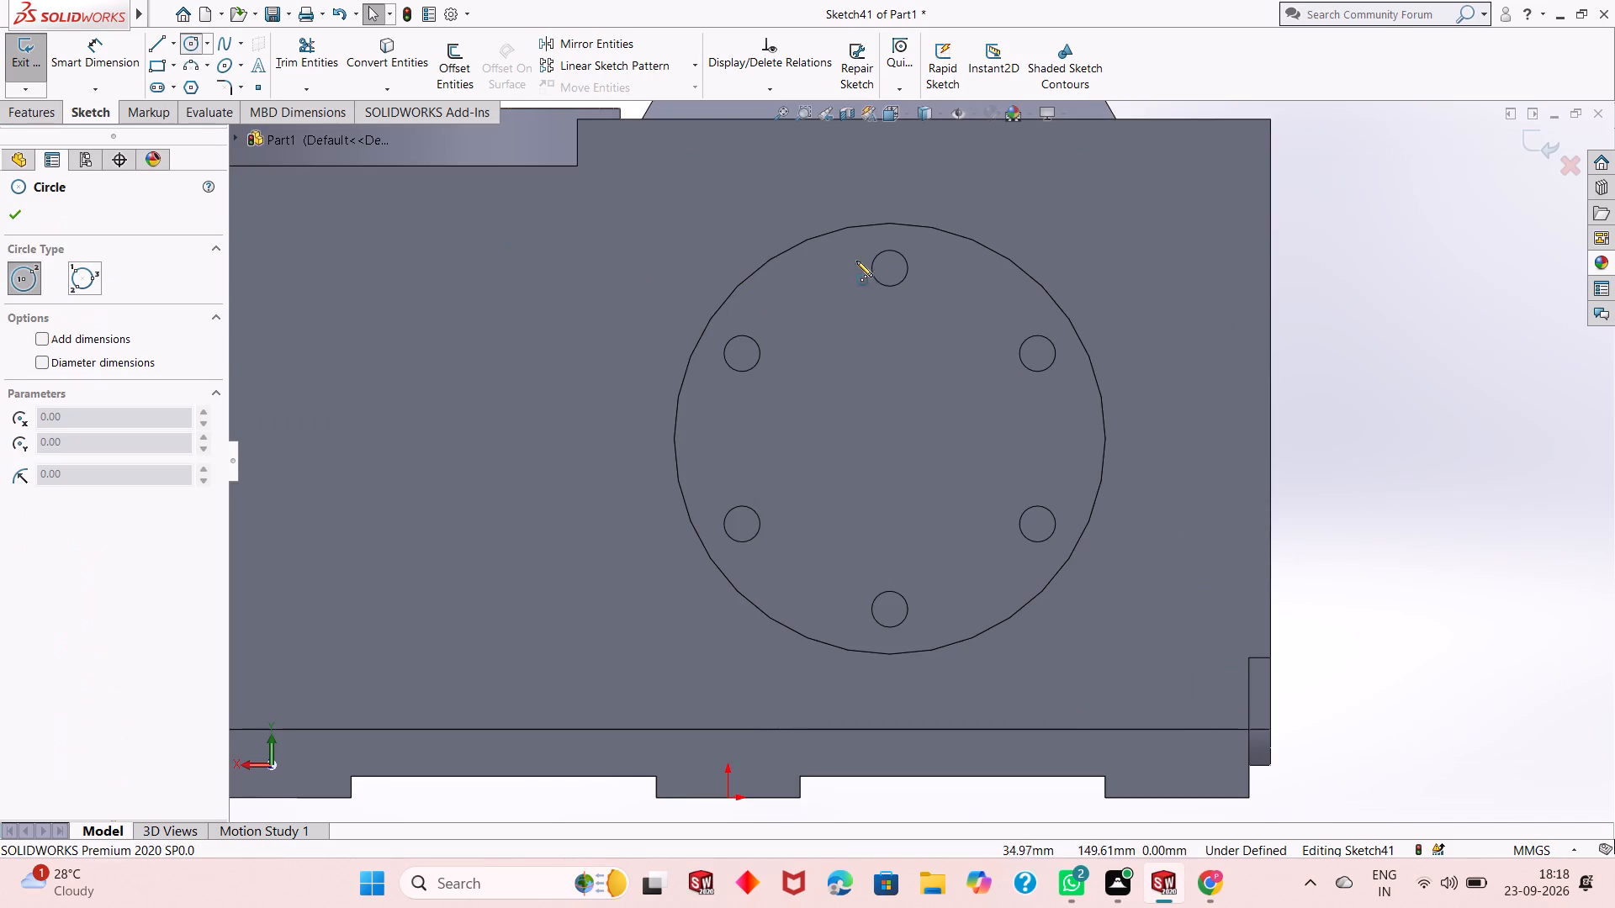
left_click(889, 441)
left_click(938, 381)
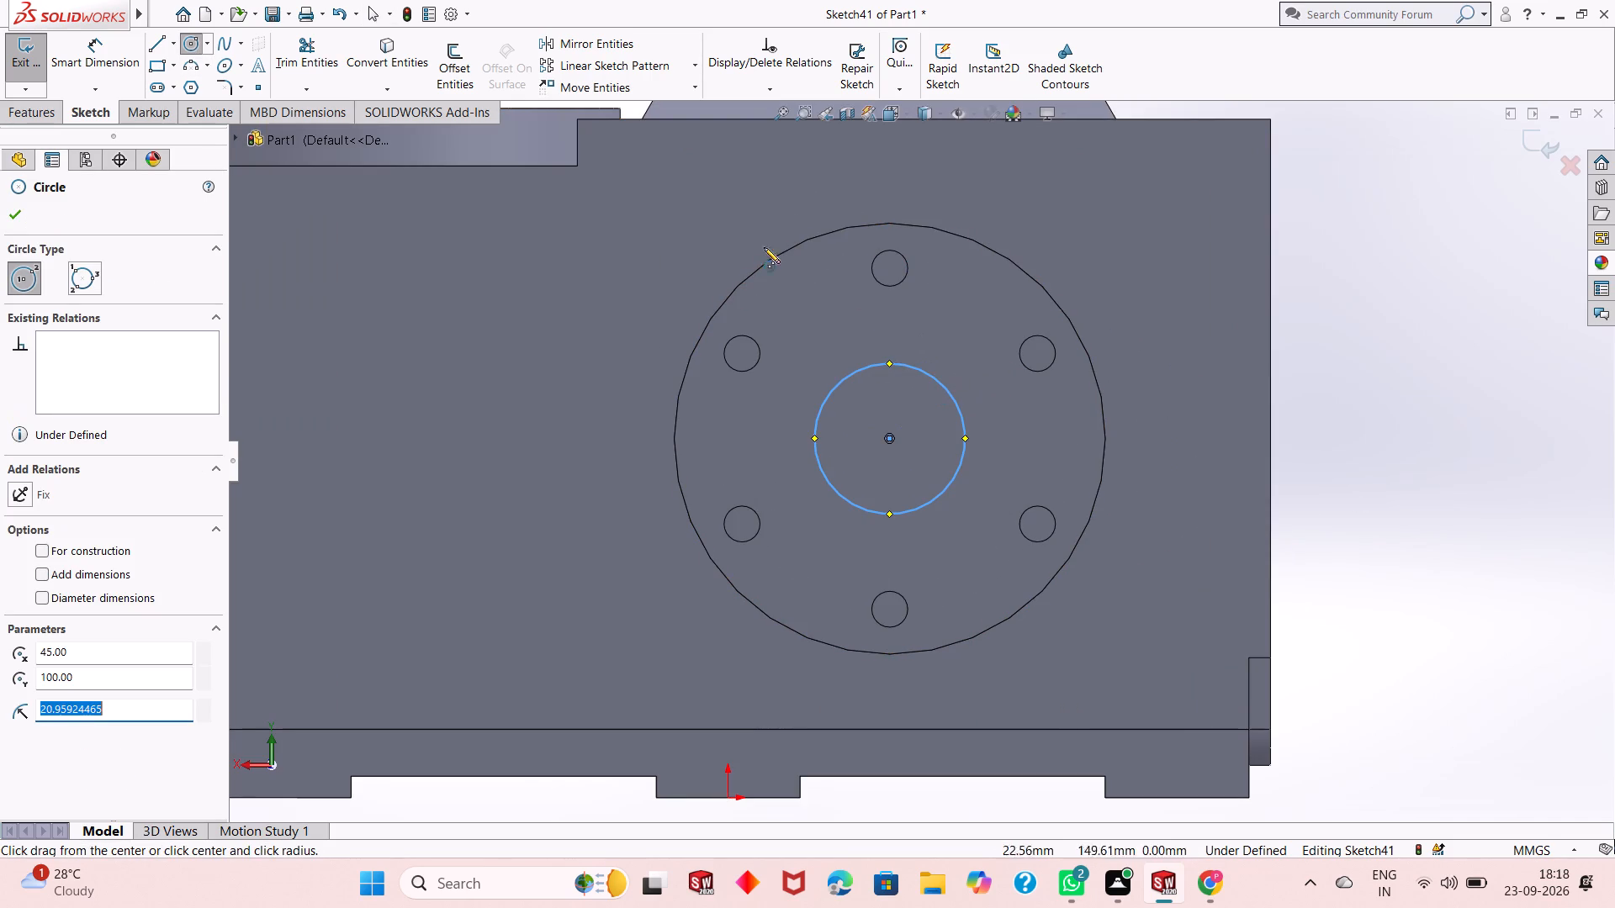
left_click(14, 218)
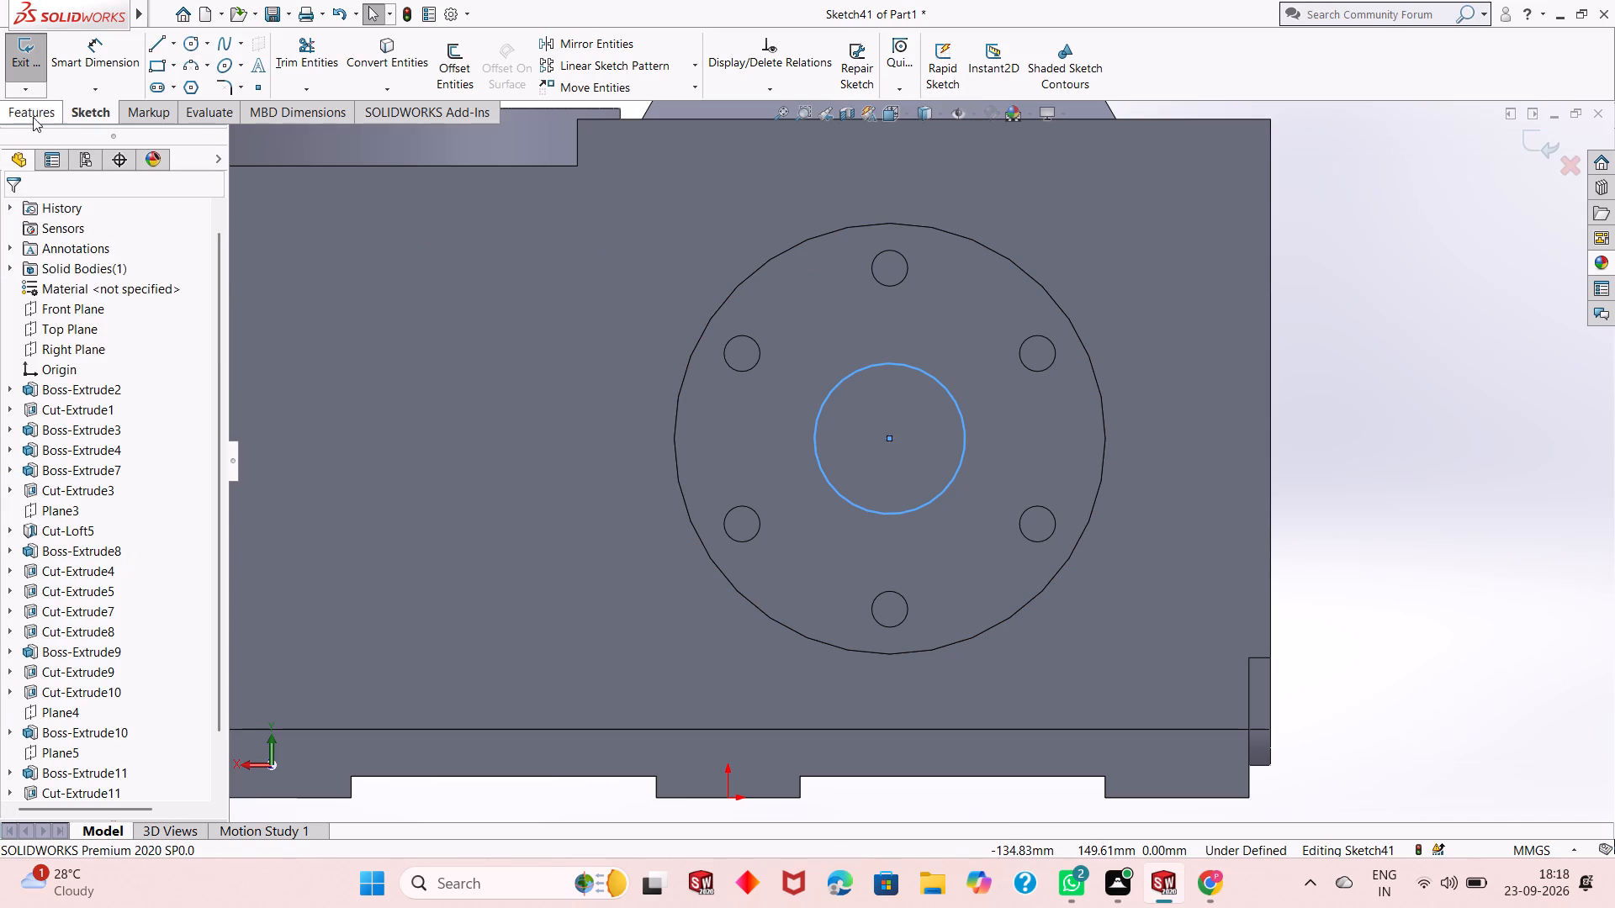
Dimension the central circle's diameter and set it to 80 mm.
left_click(82, 51)
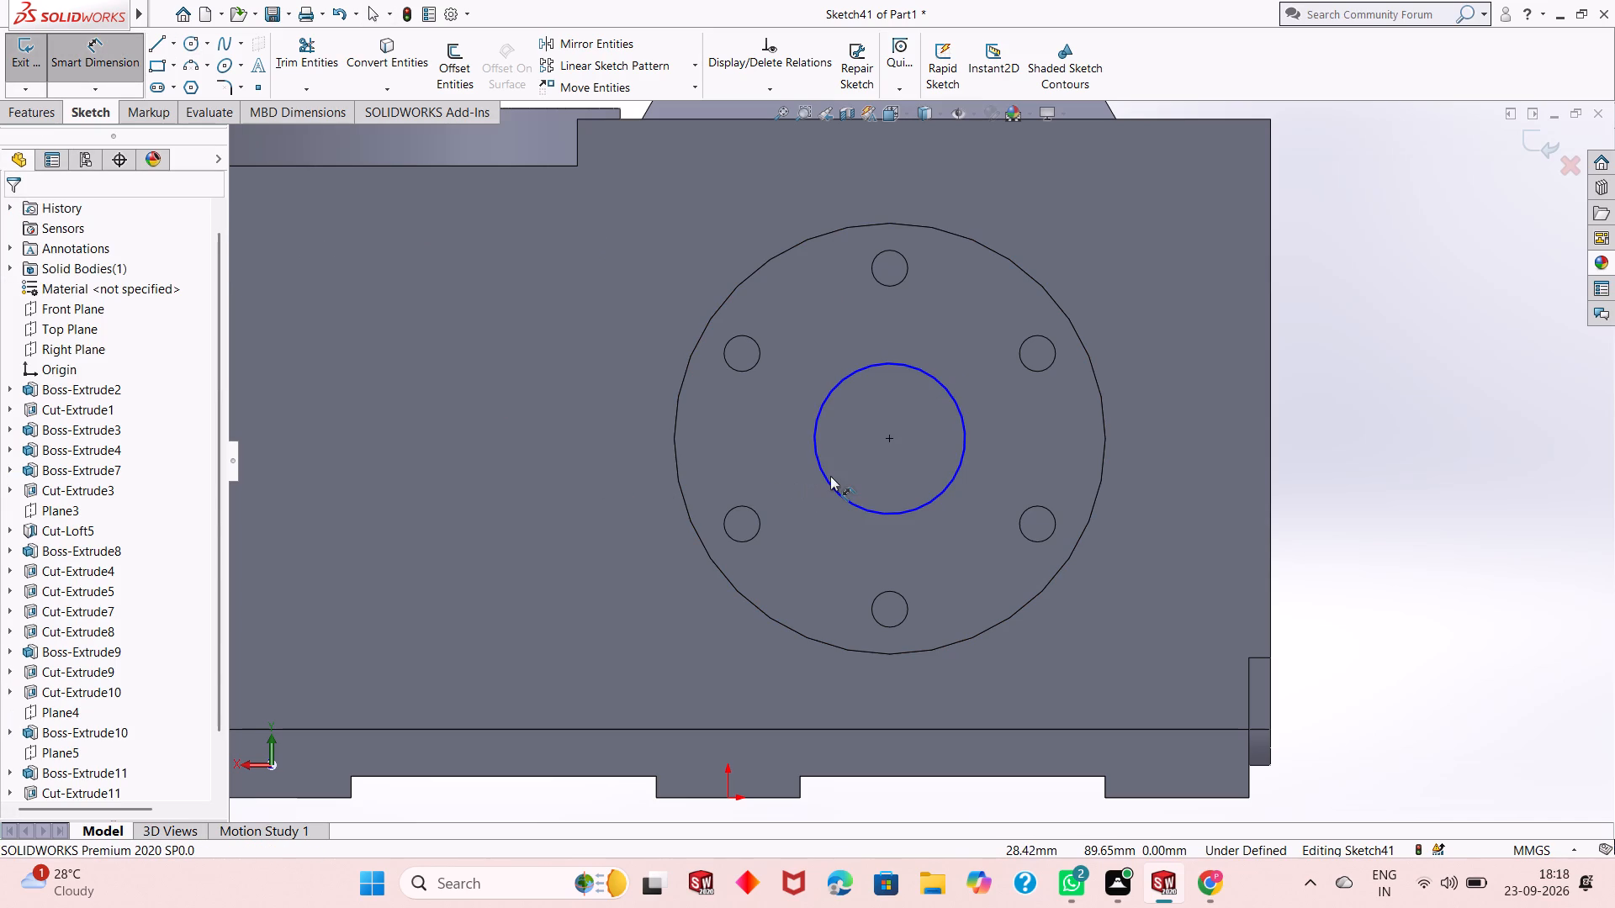
left_click(830, 483)
left_click(476, 620)
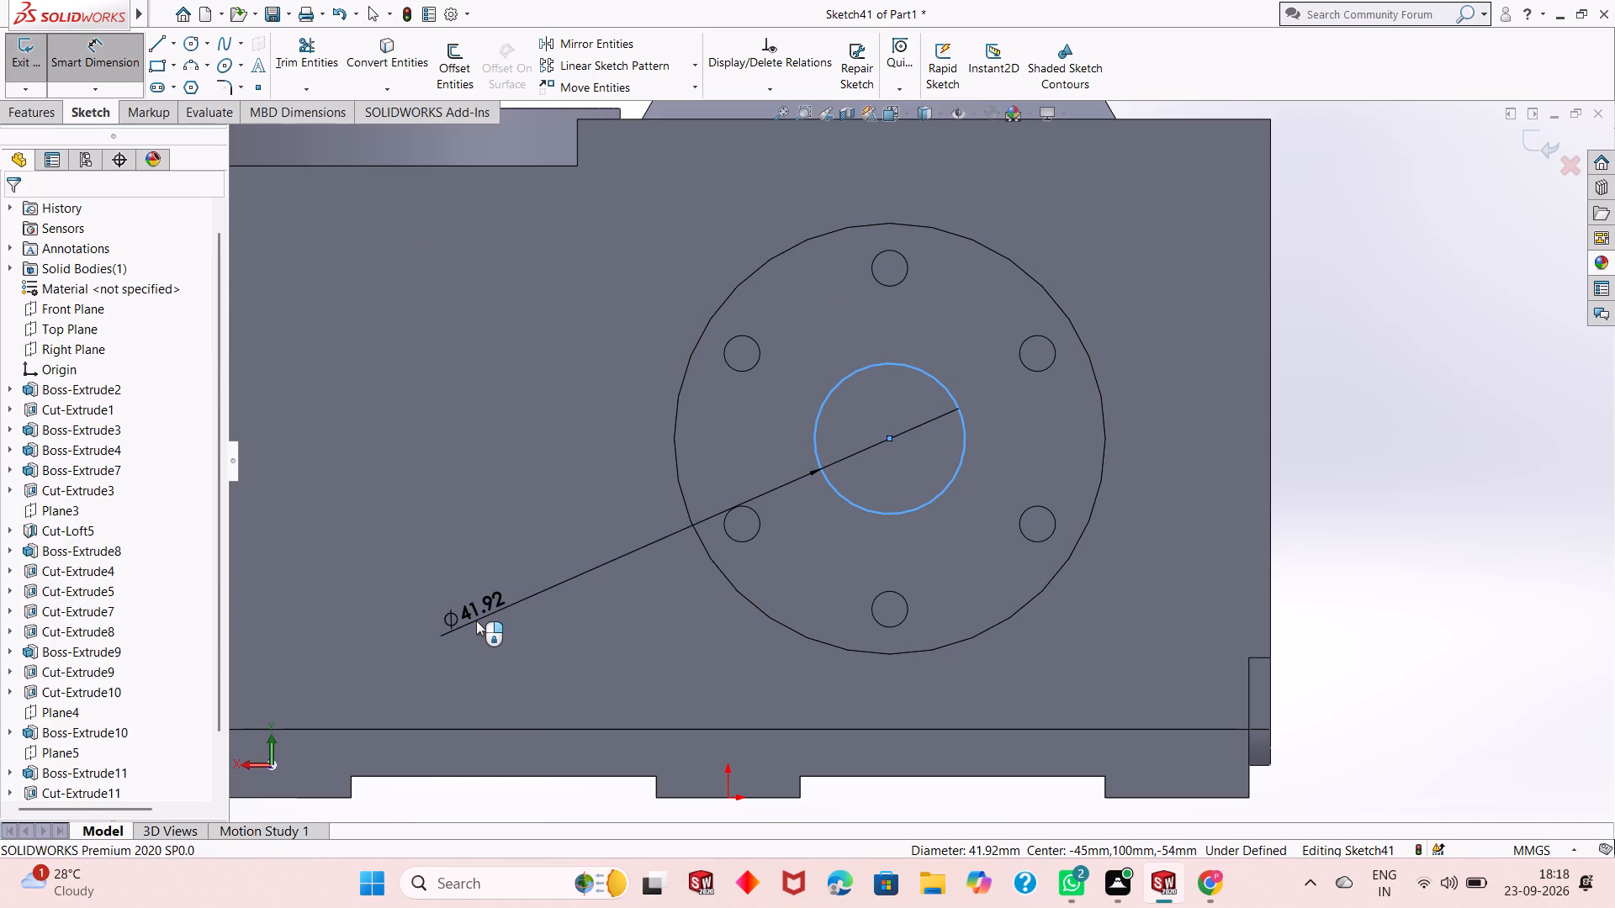
type("80")
key("Return")
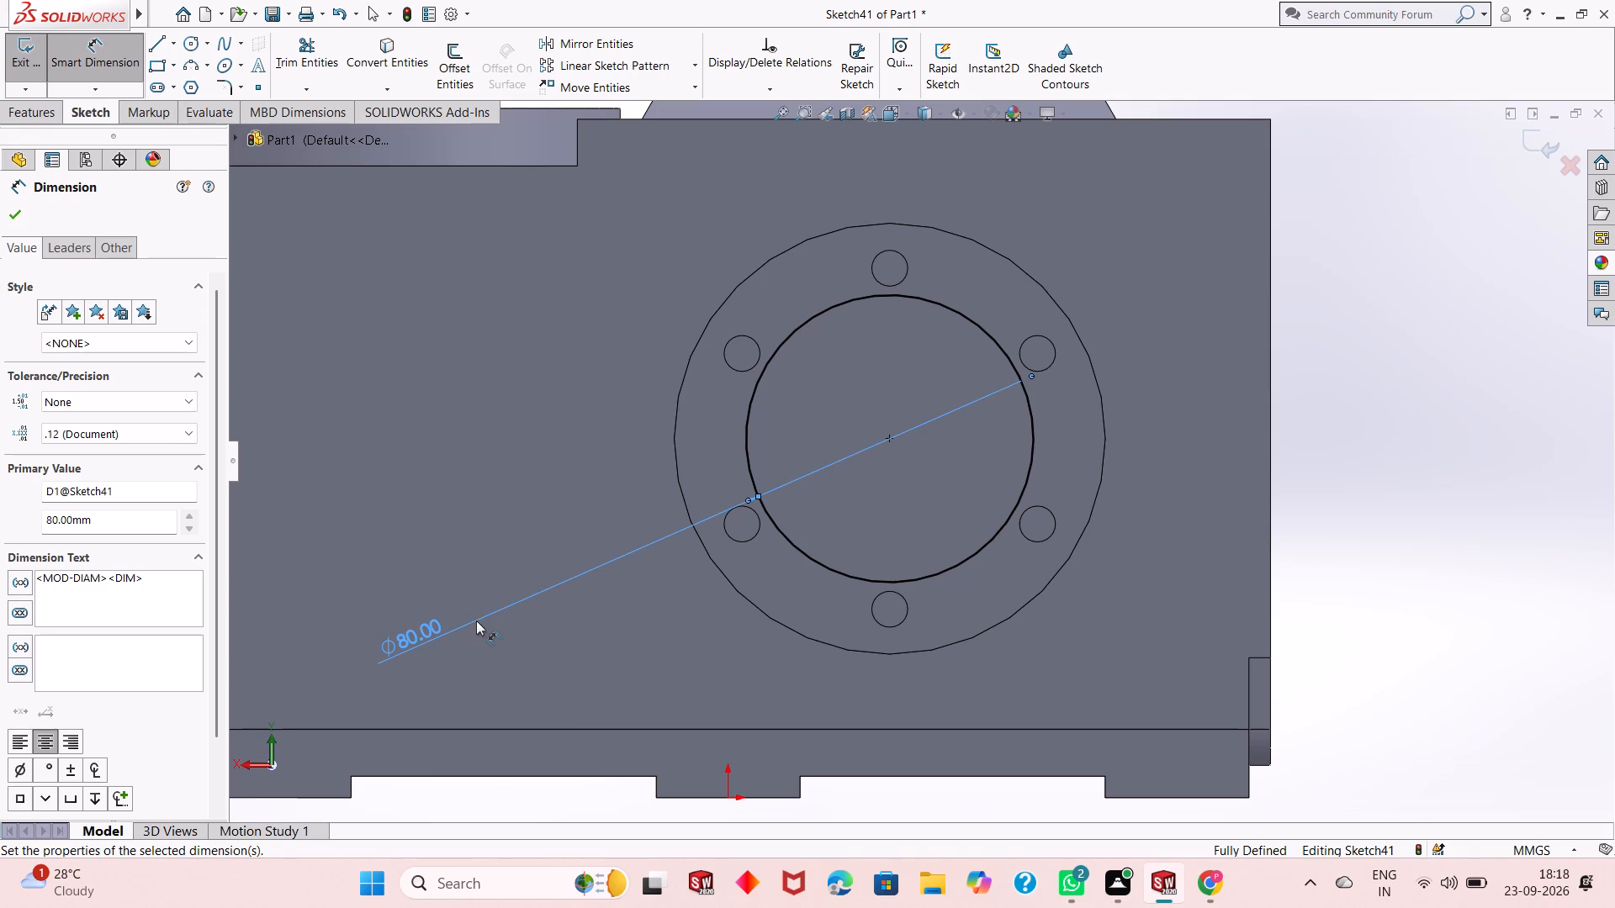
scroll(894, 451, "down", 1)
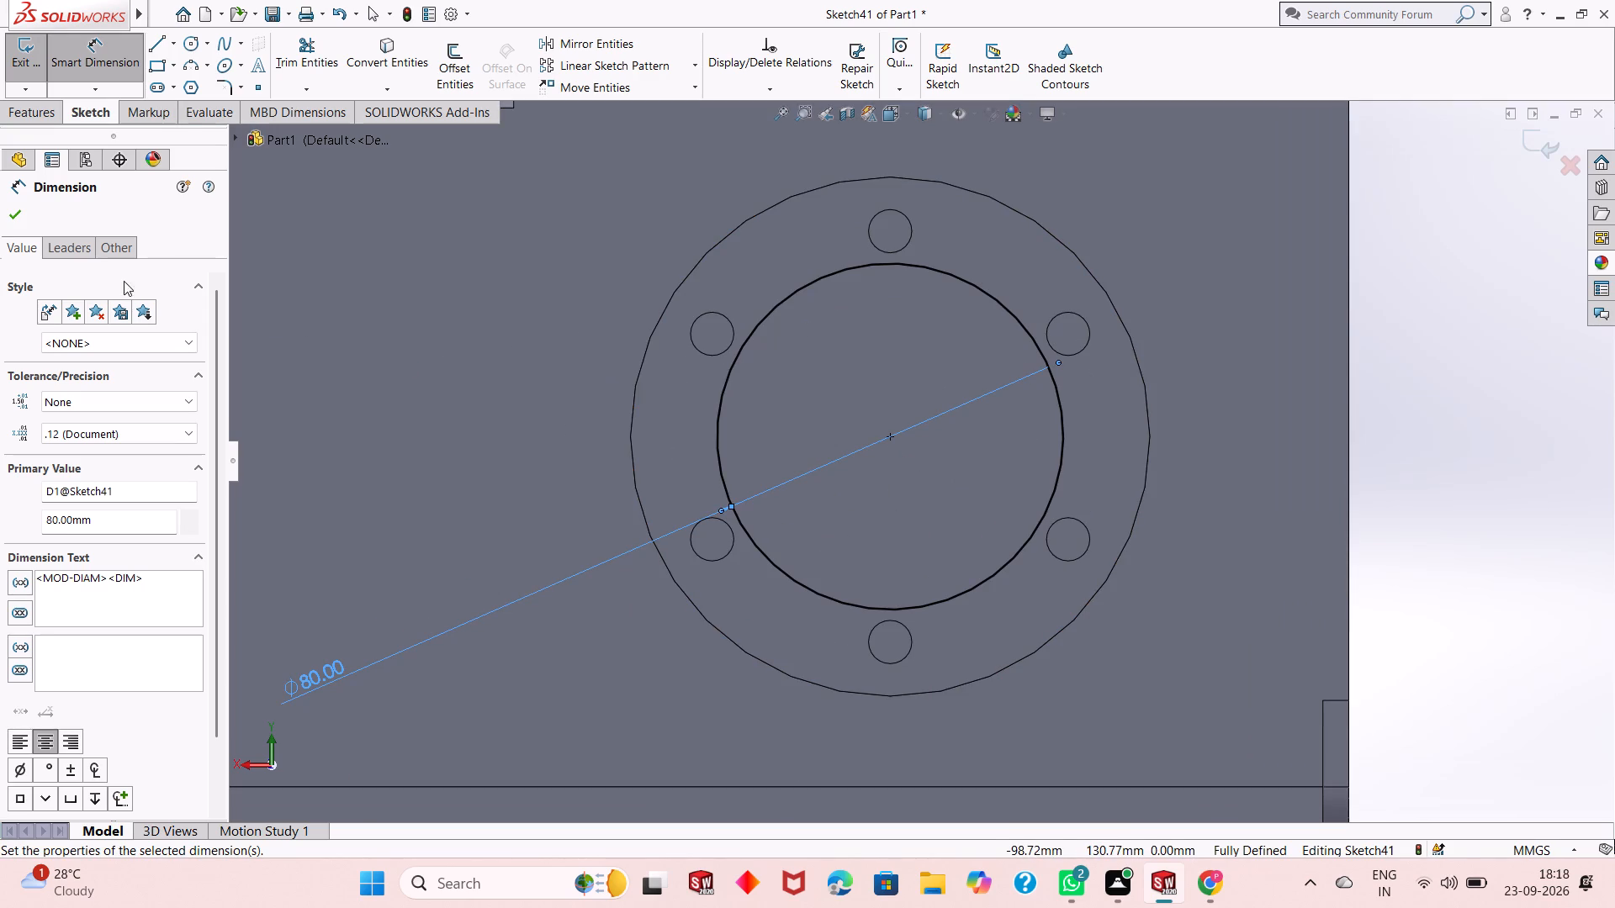
left_click(10, 206)
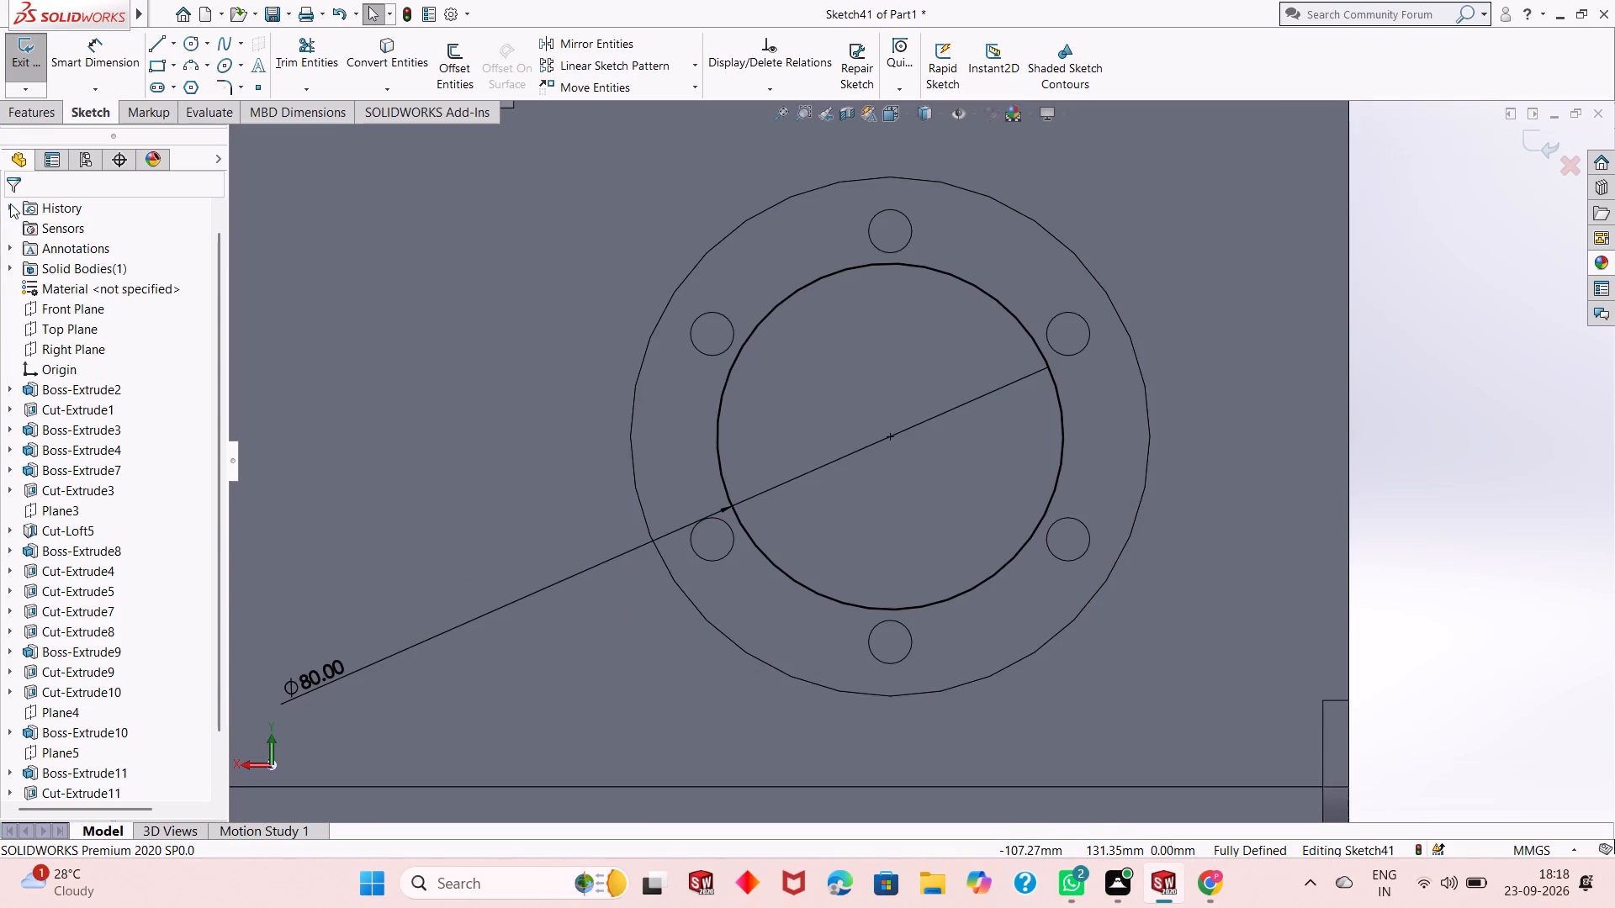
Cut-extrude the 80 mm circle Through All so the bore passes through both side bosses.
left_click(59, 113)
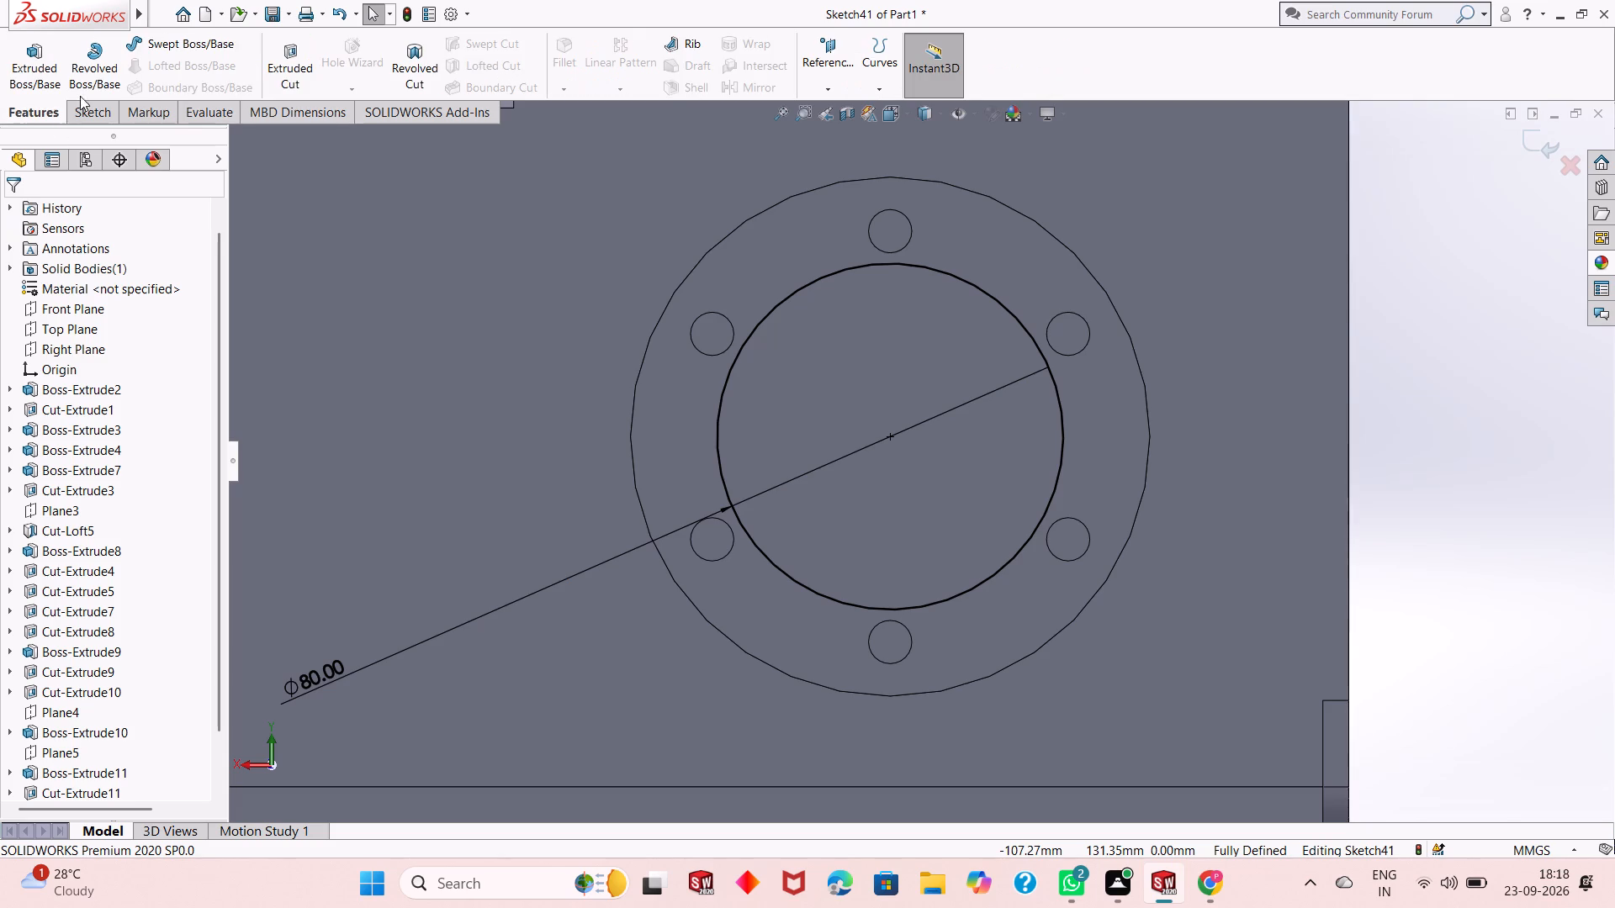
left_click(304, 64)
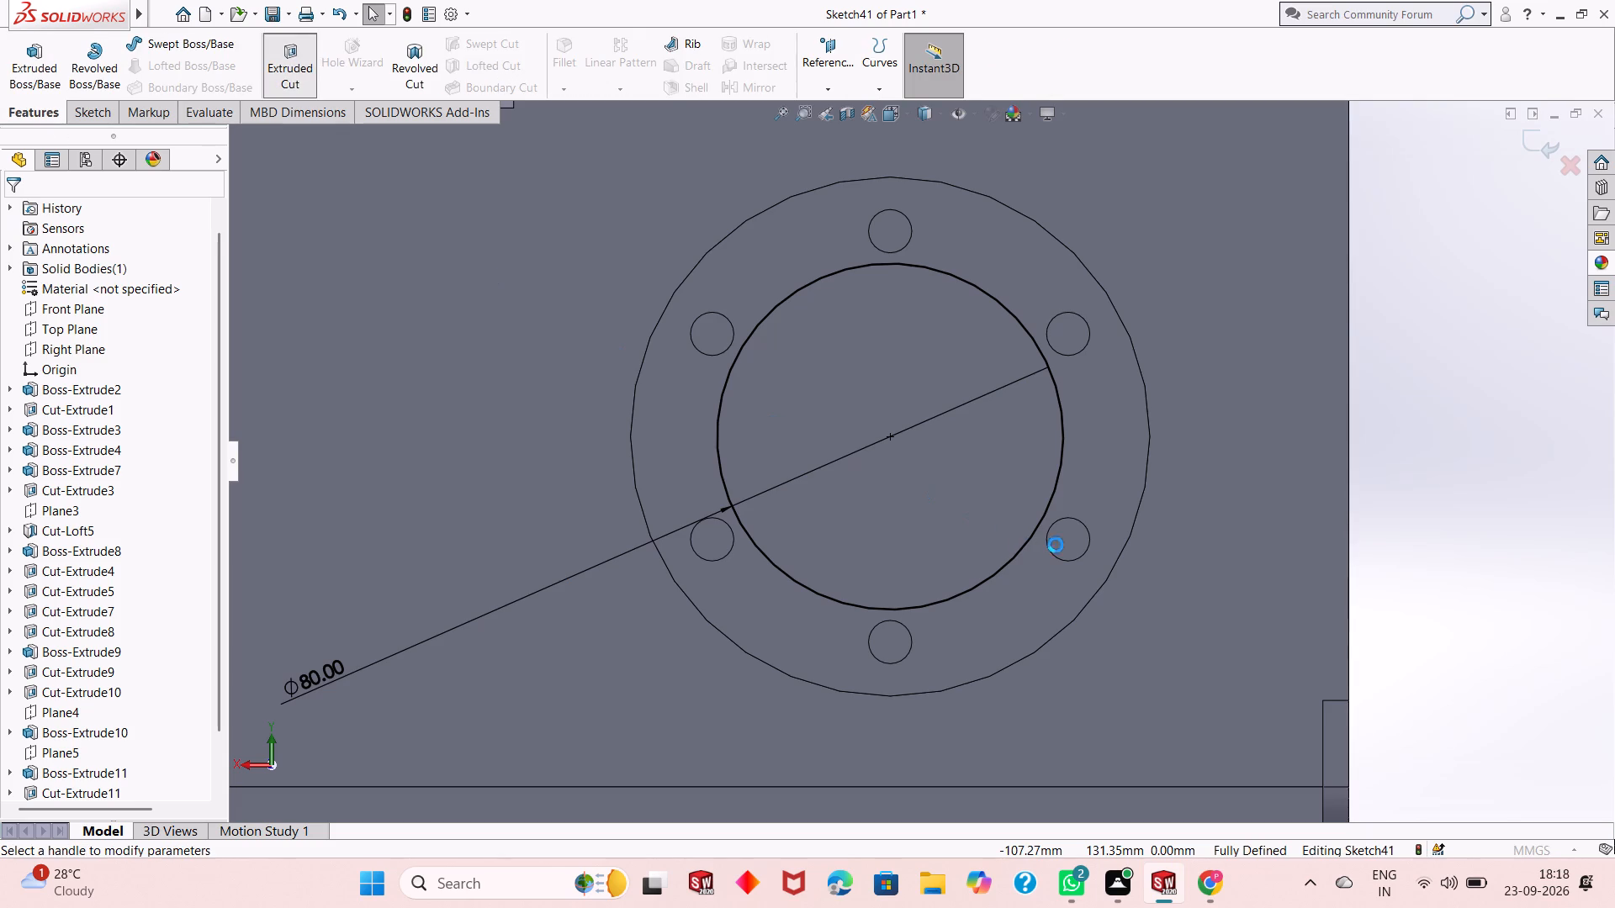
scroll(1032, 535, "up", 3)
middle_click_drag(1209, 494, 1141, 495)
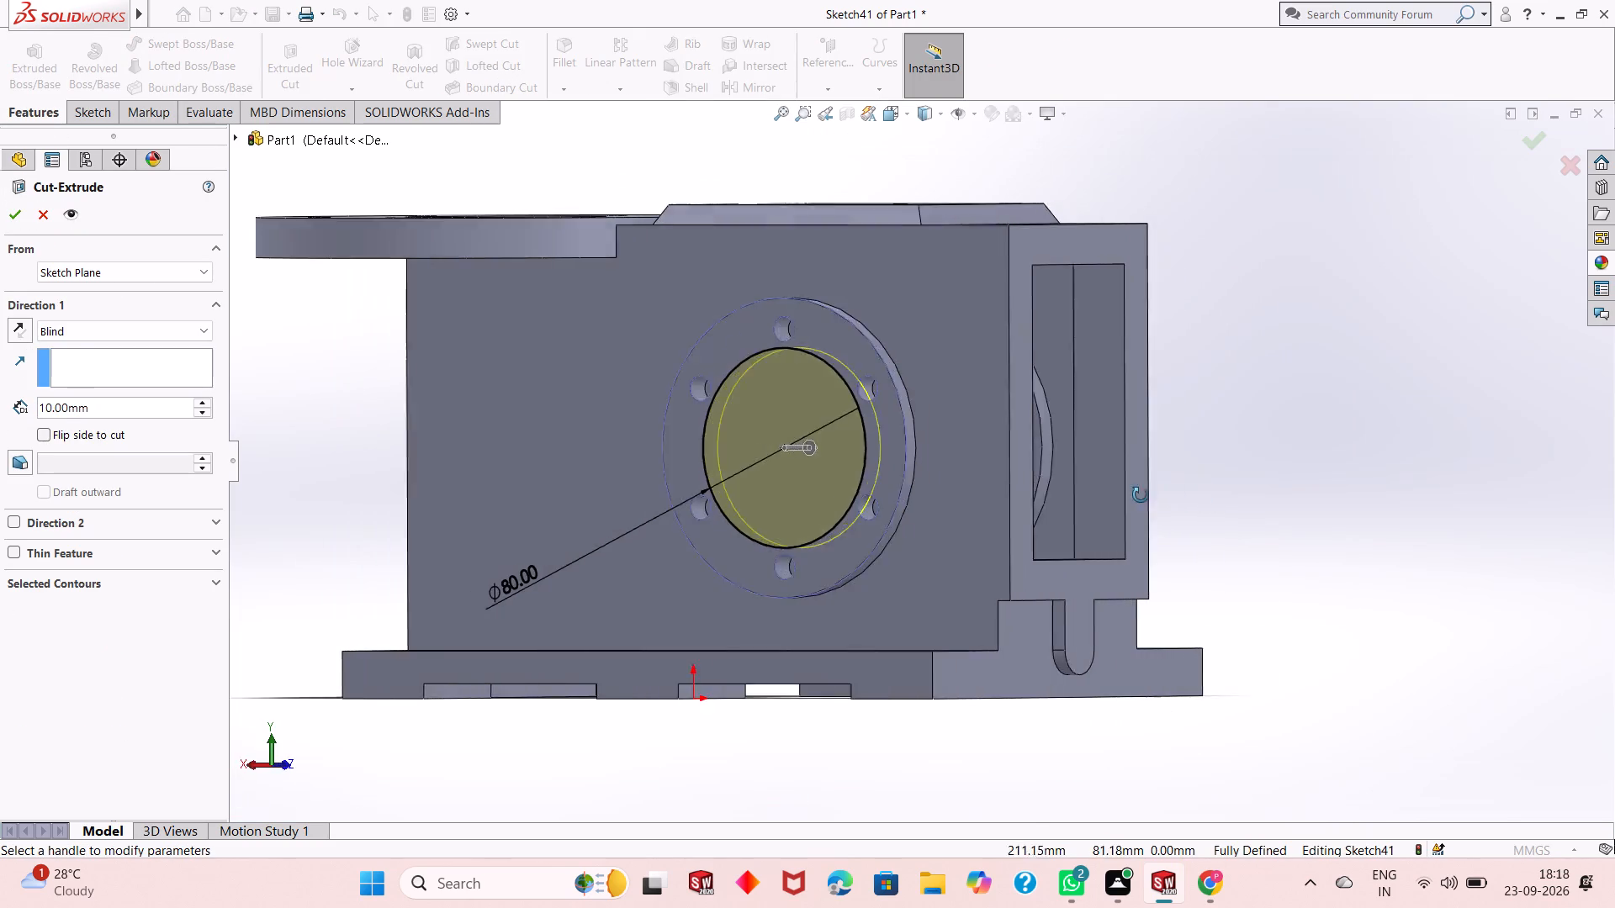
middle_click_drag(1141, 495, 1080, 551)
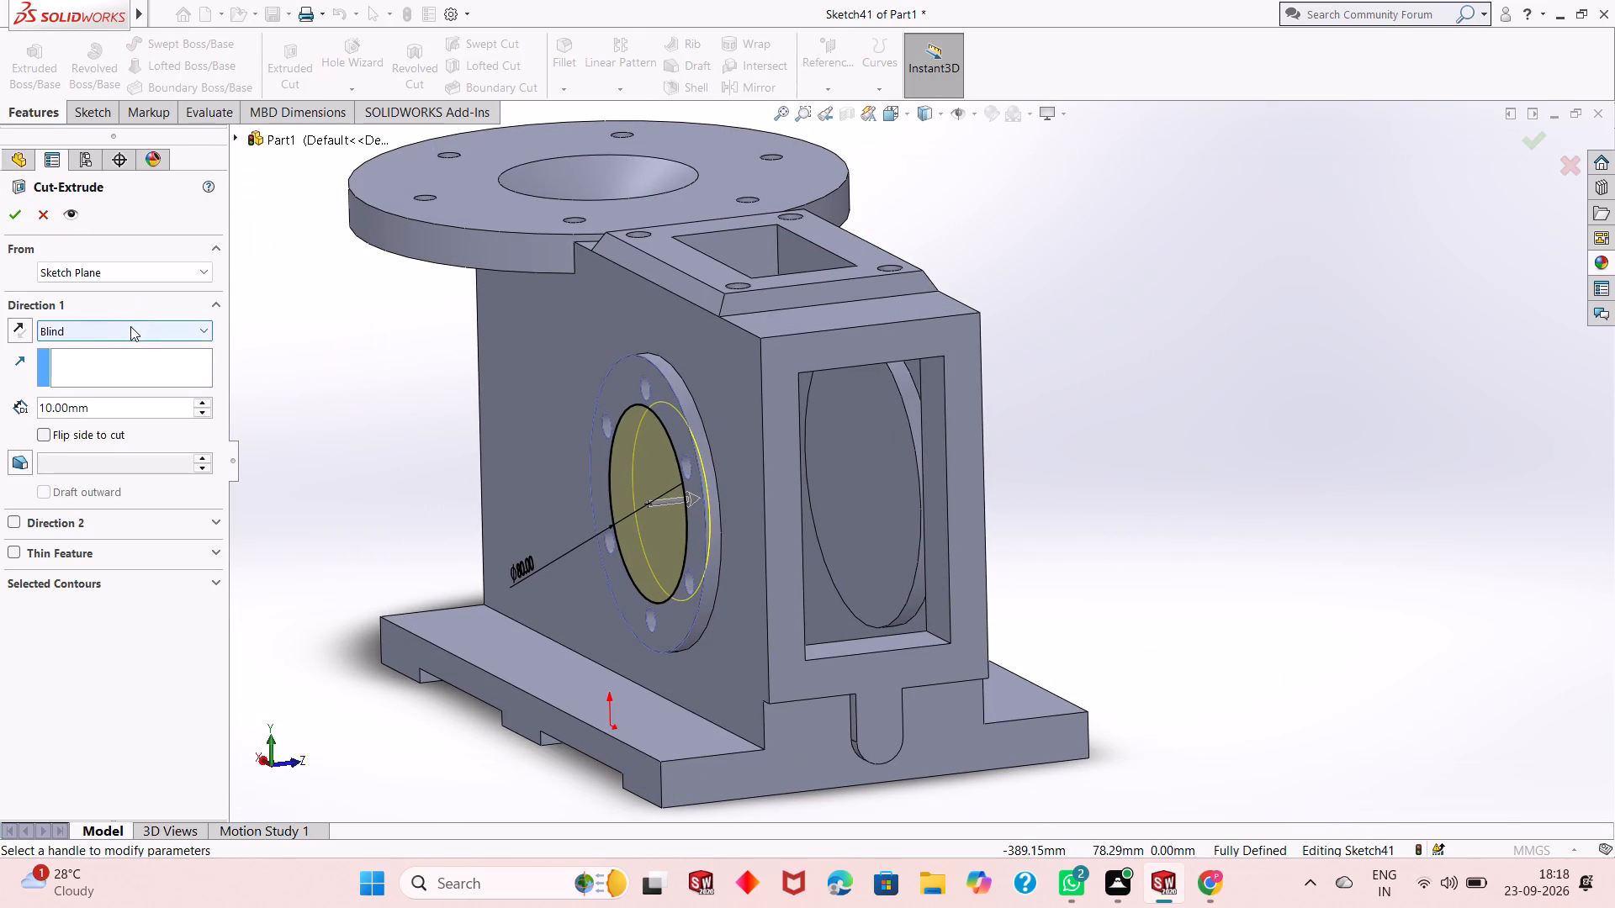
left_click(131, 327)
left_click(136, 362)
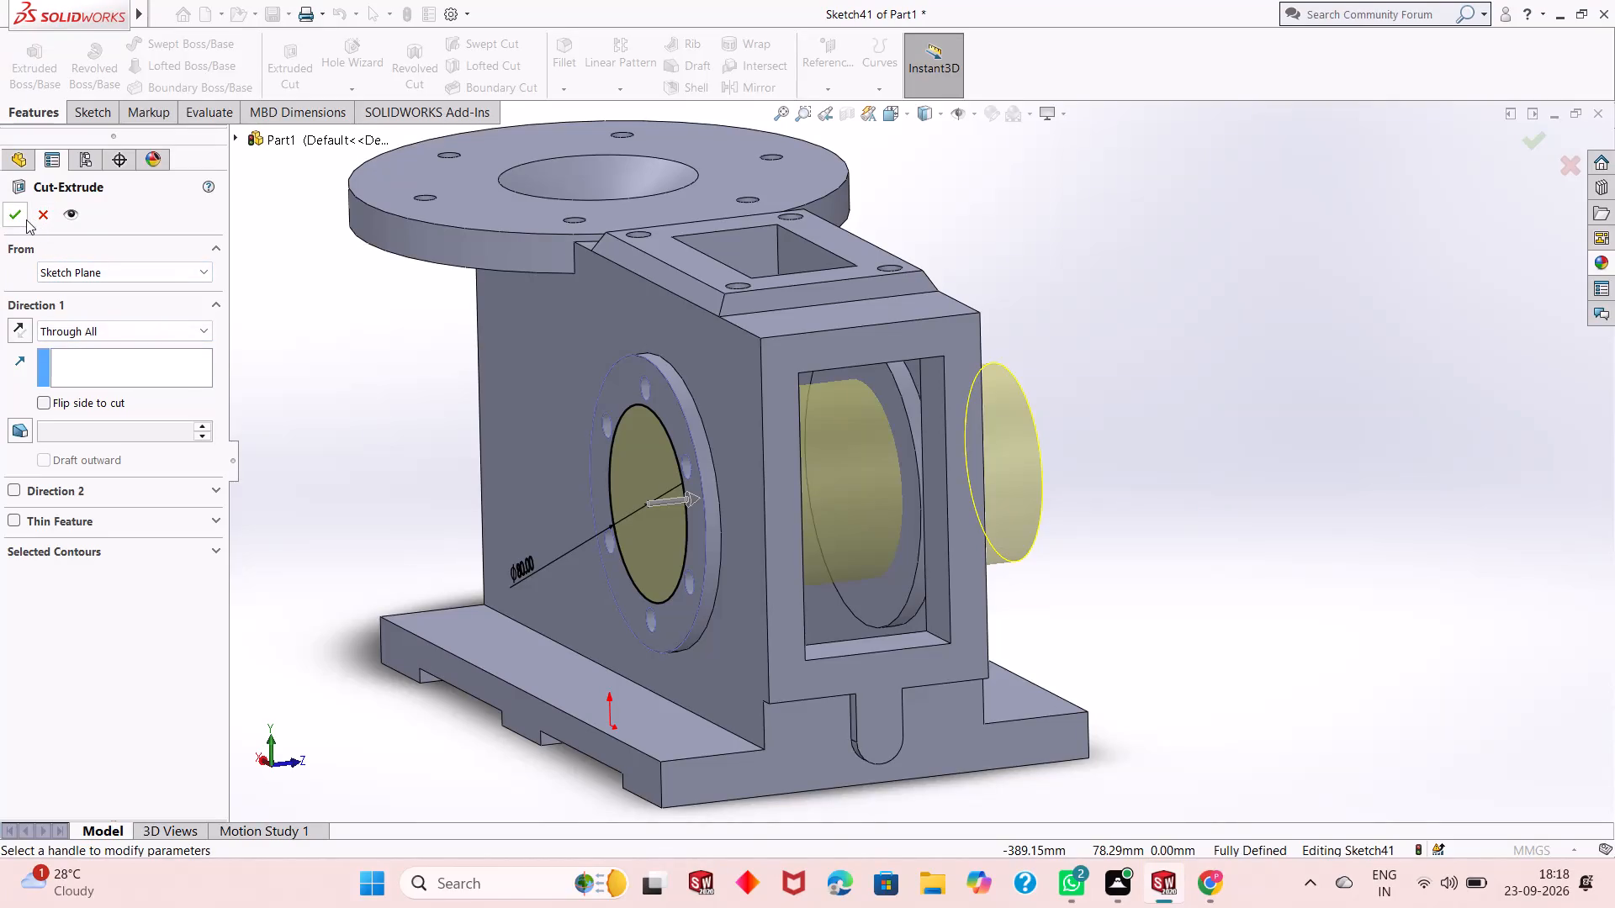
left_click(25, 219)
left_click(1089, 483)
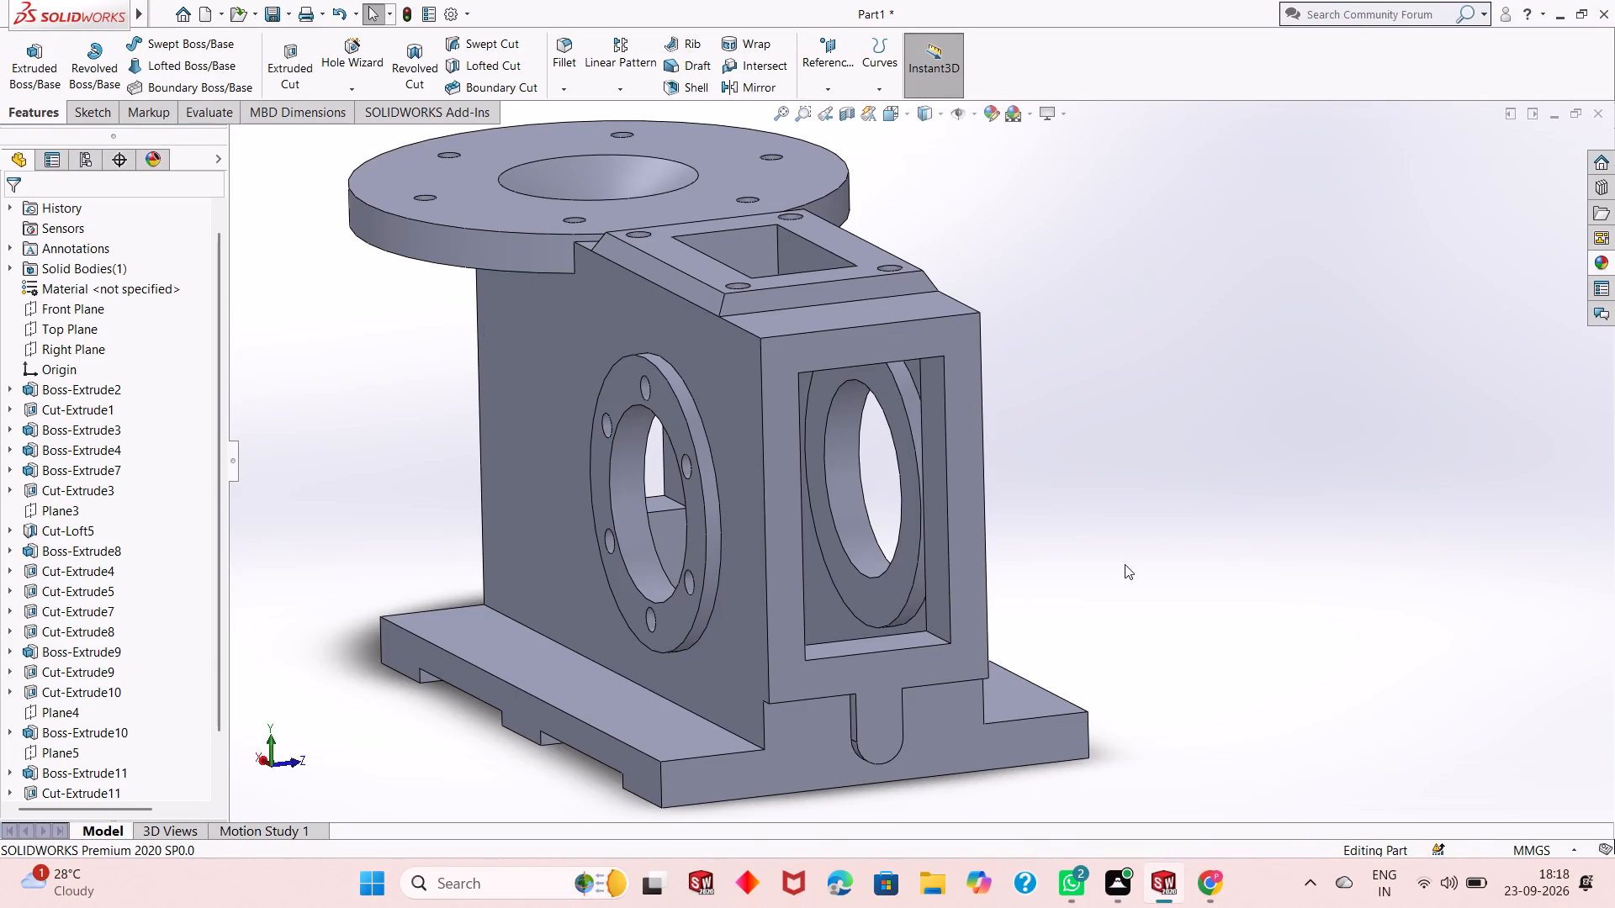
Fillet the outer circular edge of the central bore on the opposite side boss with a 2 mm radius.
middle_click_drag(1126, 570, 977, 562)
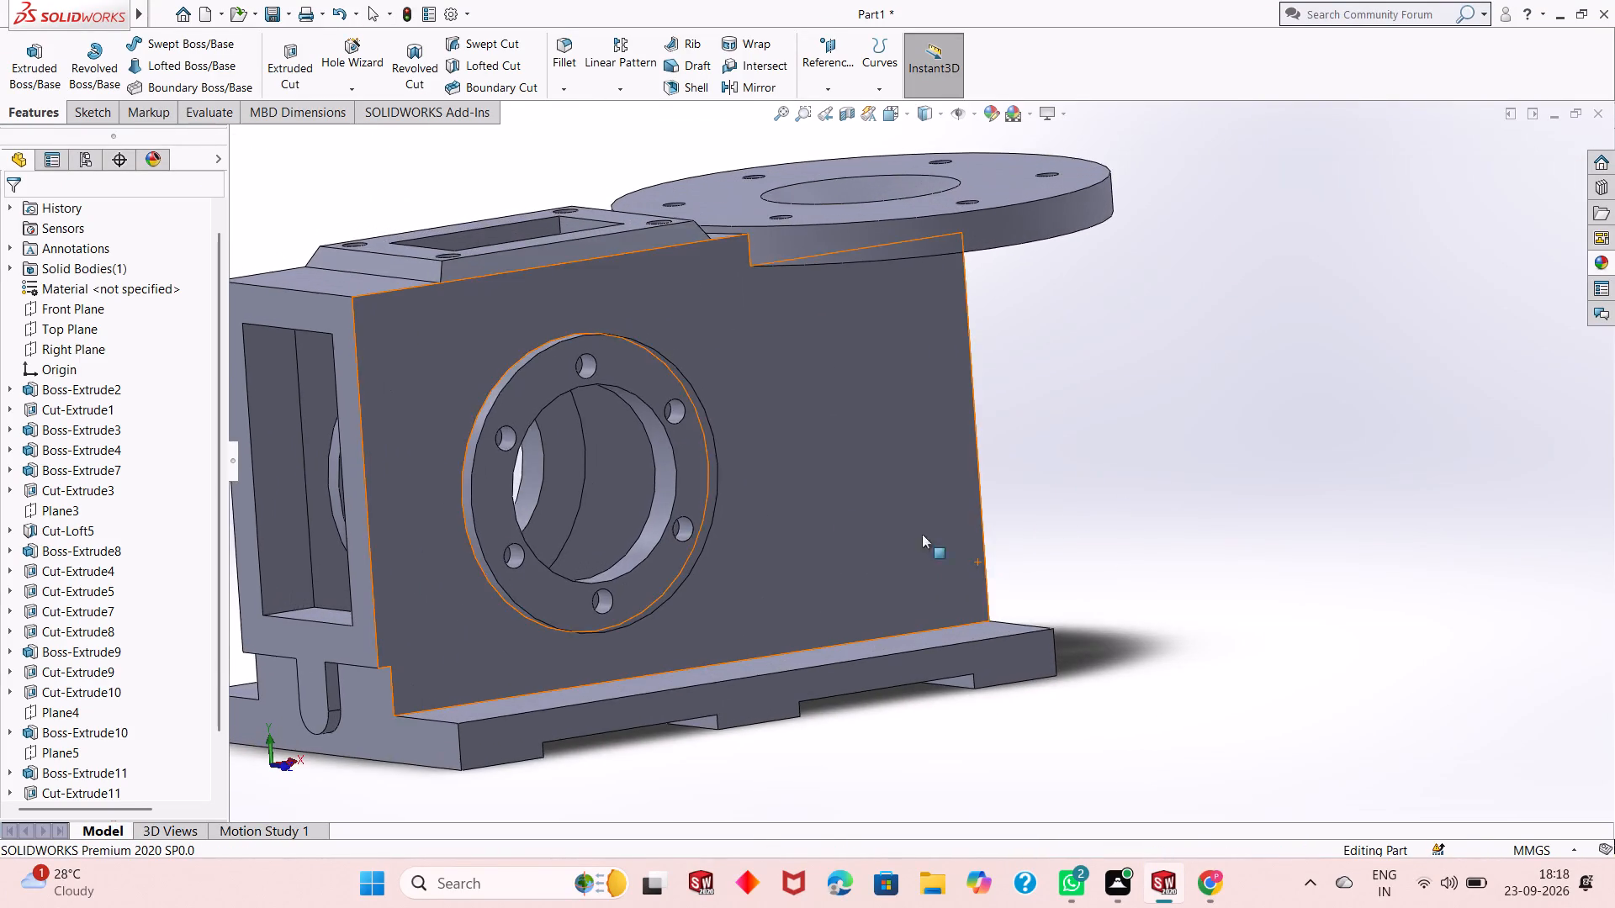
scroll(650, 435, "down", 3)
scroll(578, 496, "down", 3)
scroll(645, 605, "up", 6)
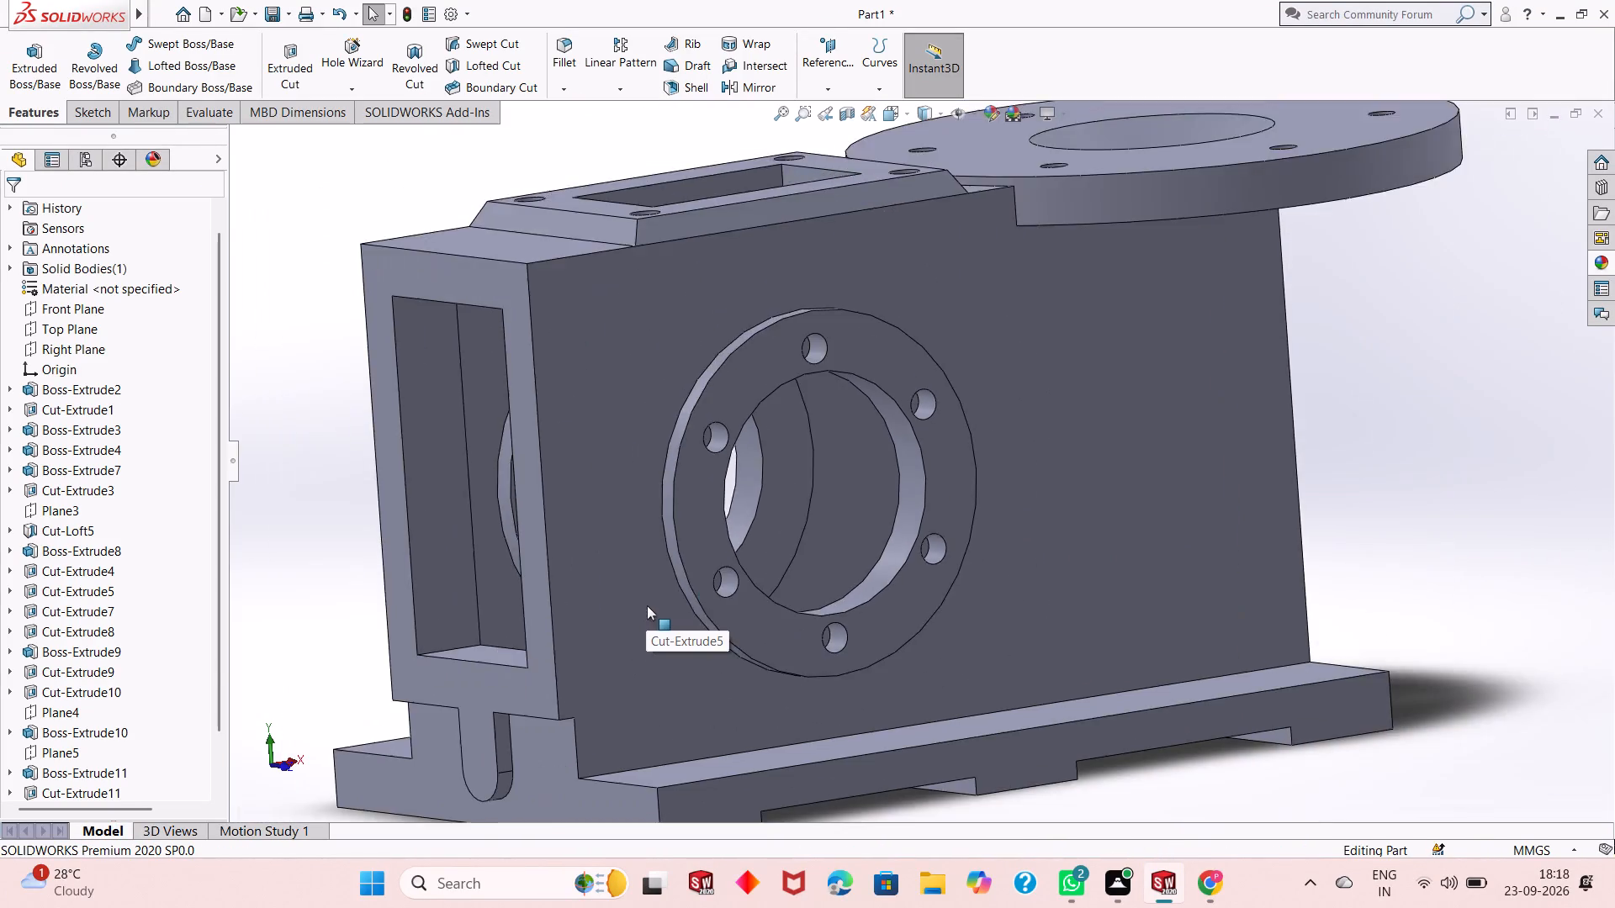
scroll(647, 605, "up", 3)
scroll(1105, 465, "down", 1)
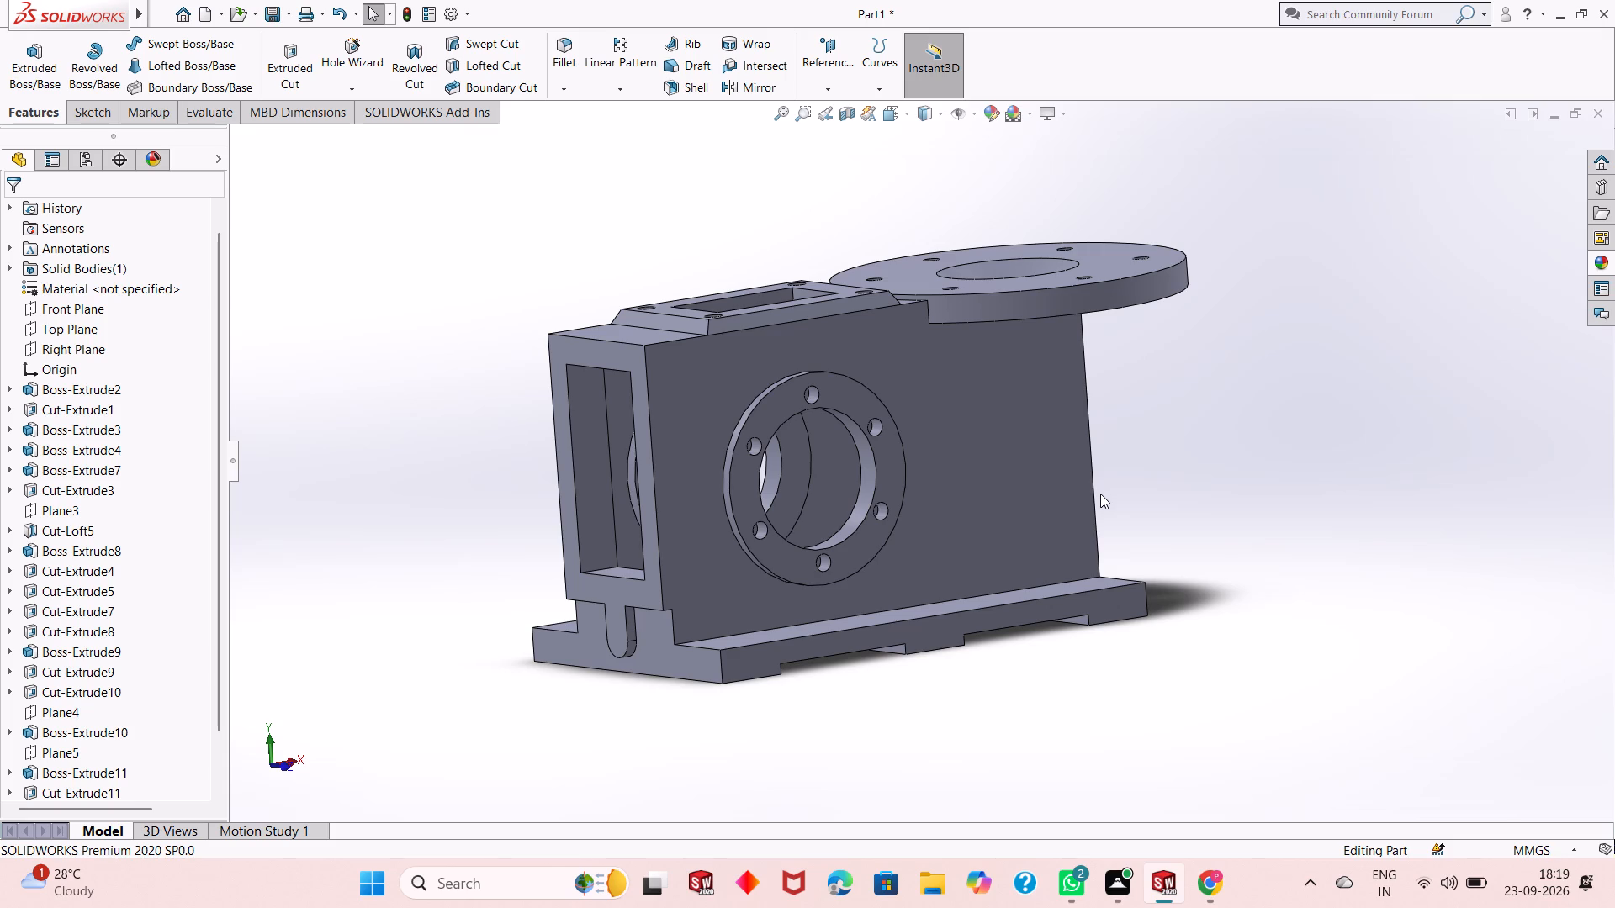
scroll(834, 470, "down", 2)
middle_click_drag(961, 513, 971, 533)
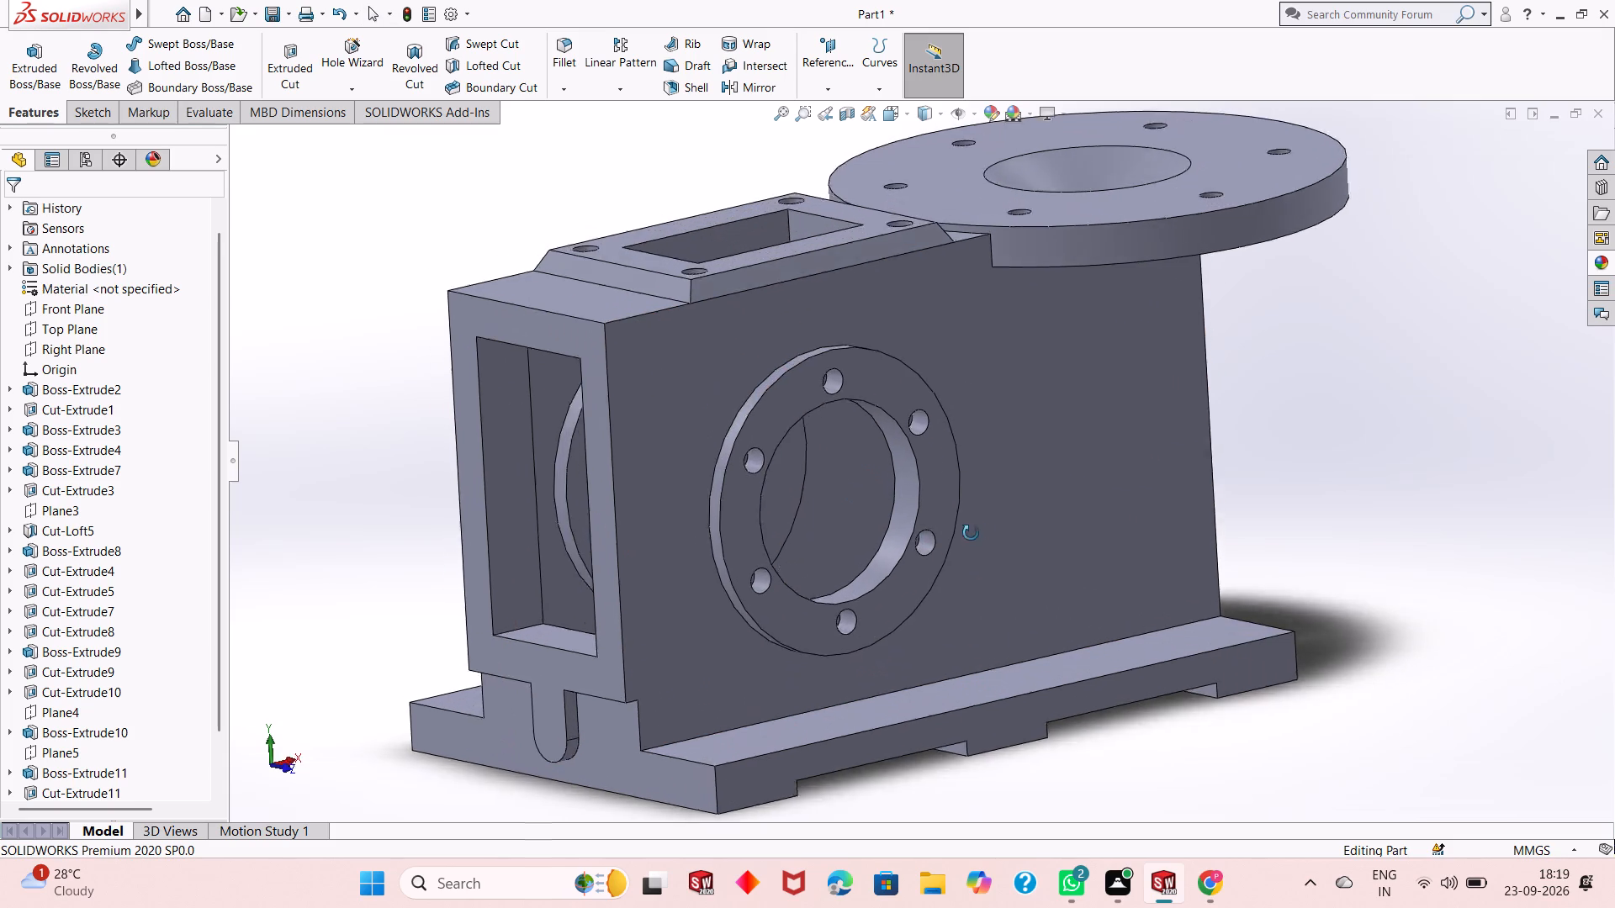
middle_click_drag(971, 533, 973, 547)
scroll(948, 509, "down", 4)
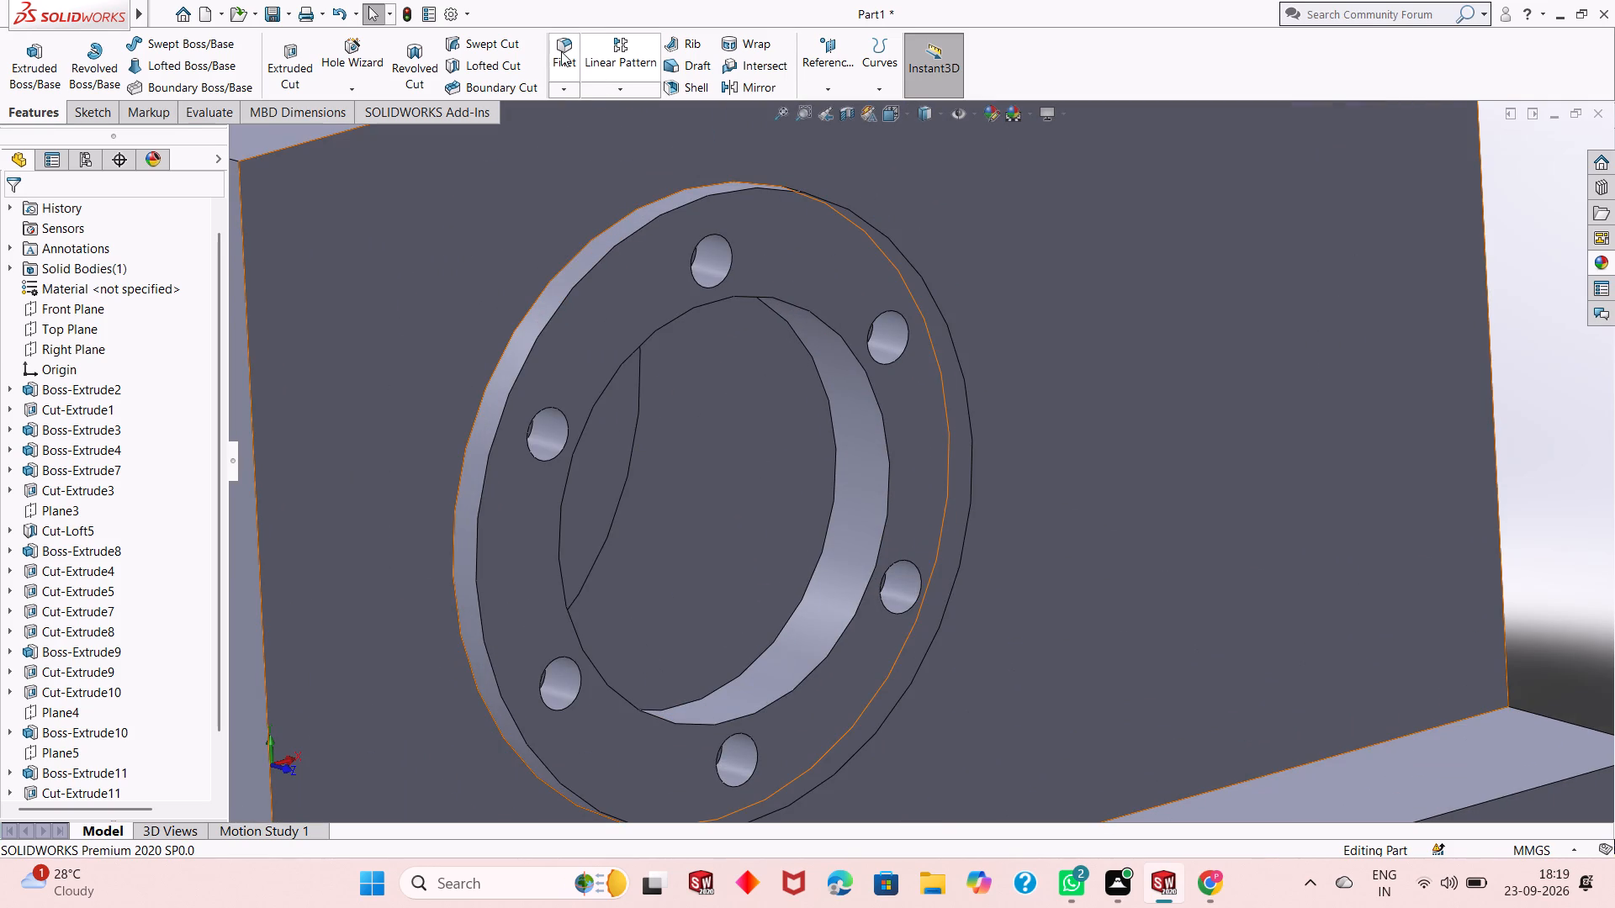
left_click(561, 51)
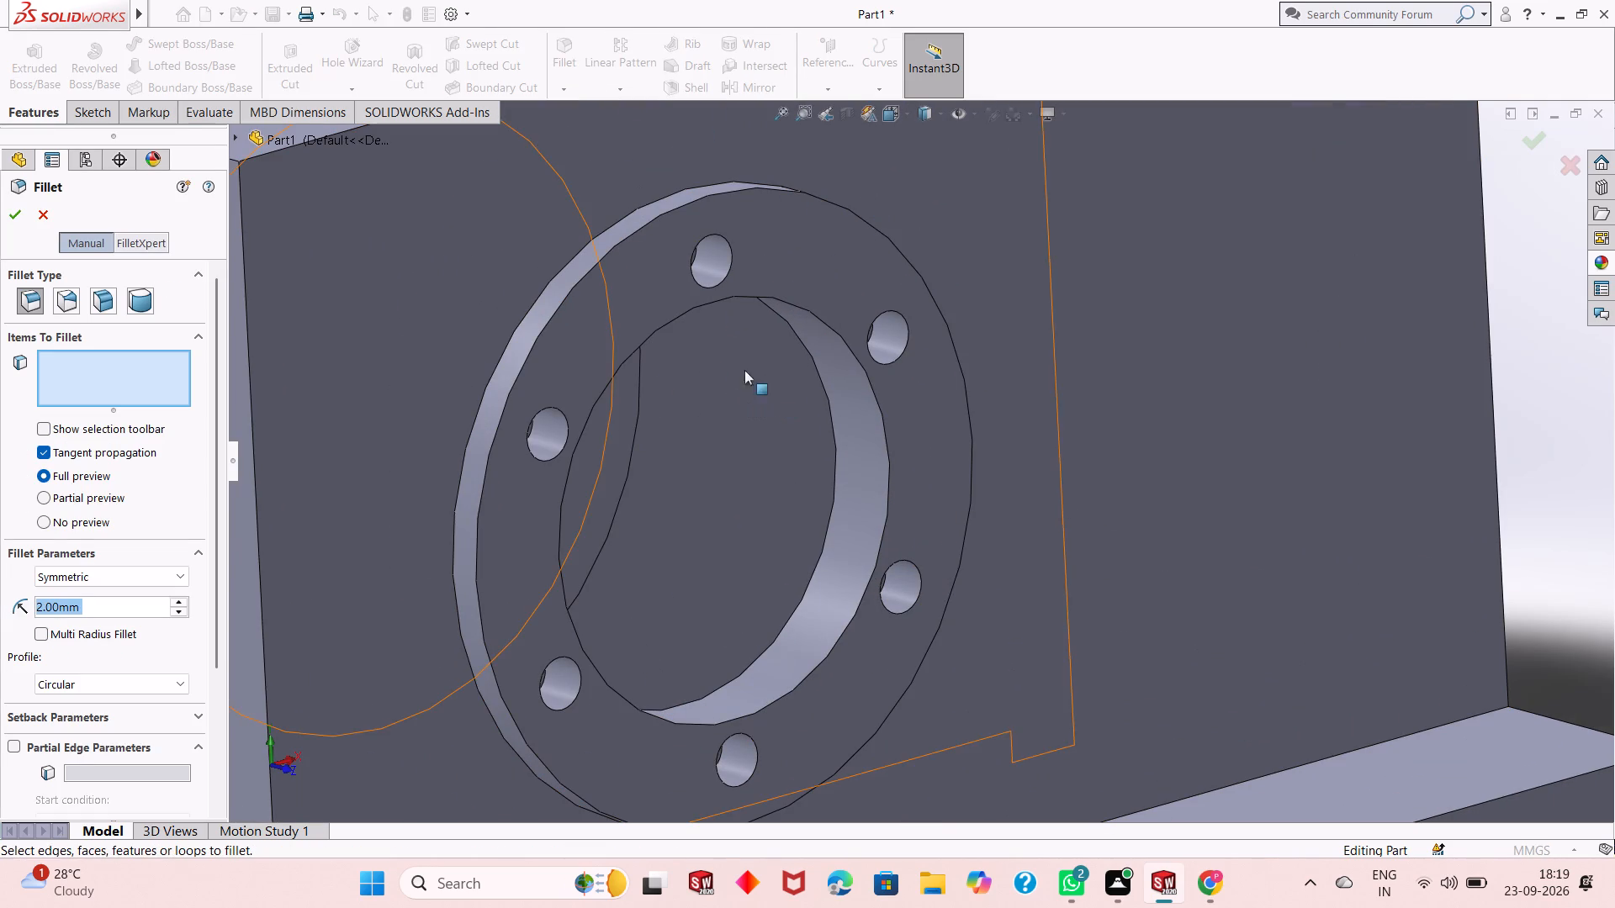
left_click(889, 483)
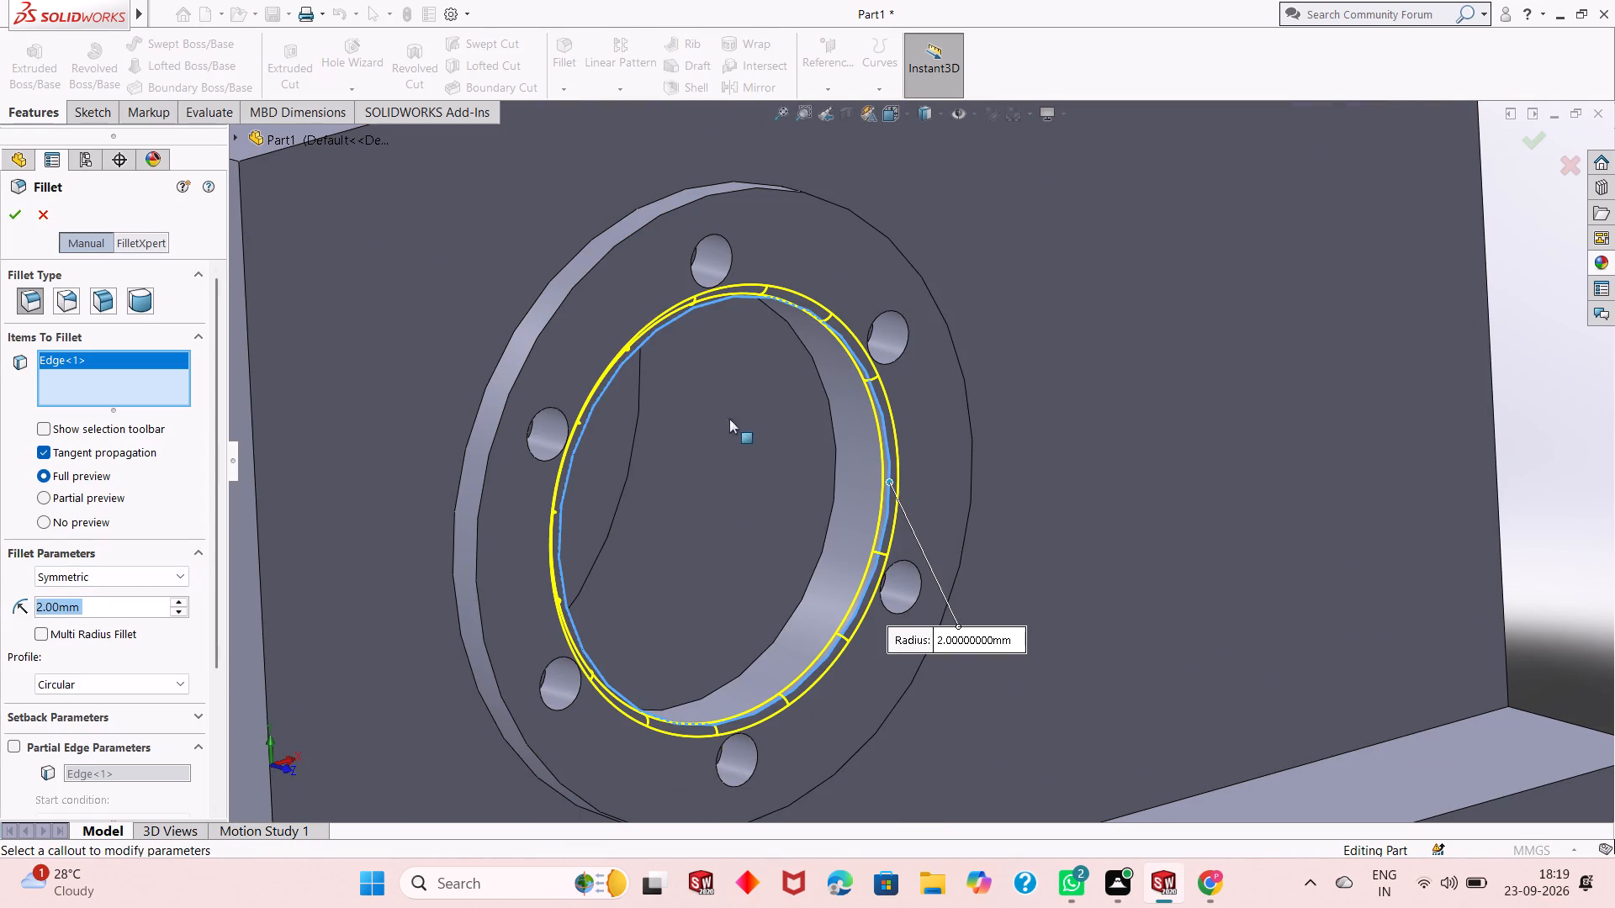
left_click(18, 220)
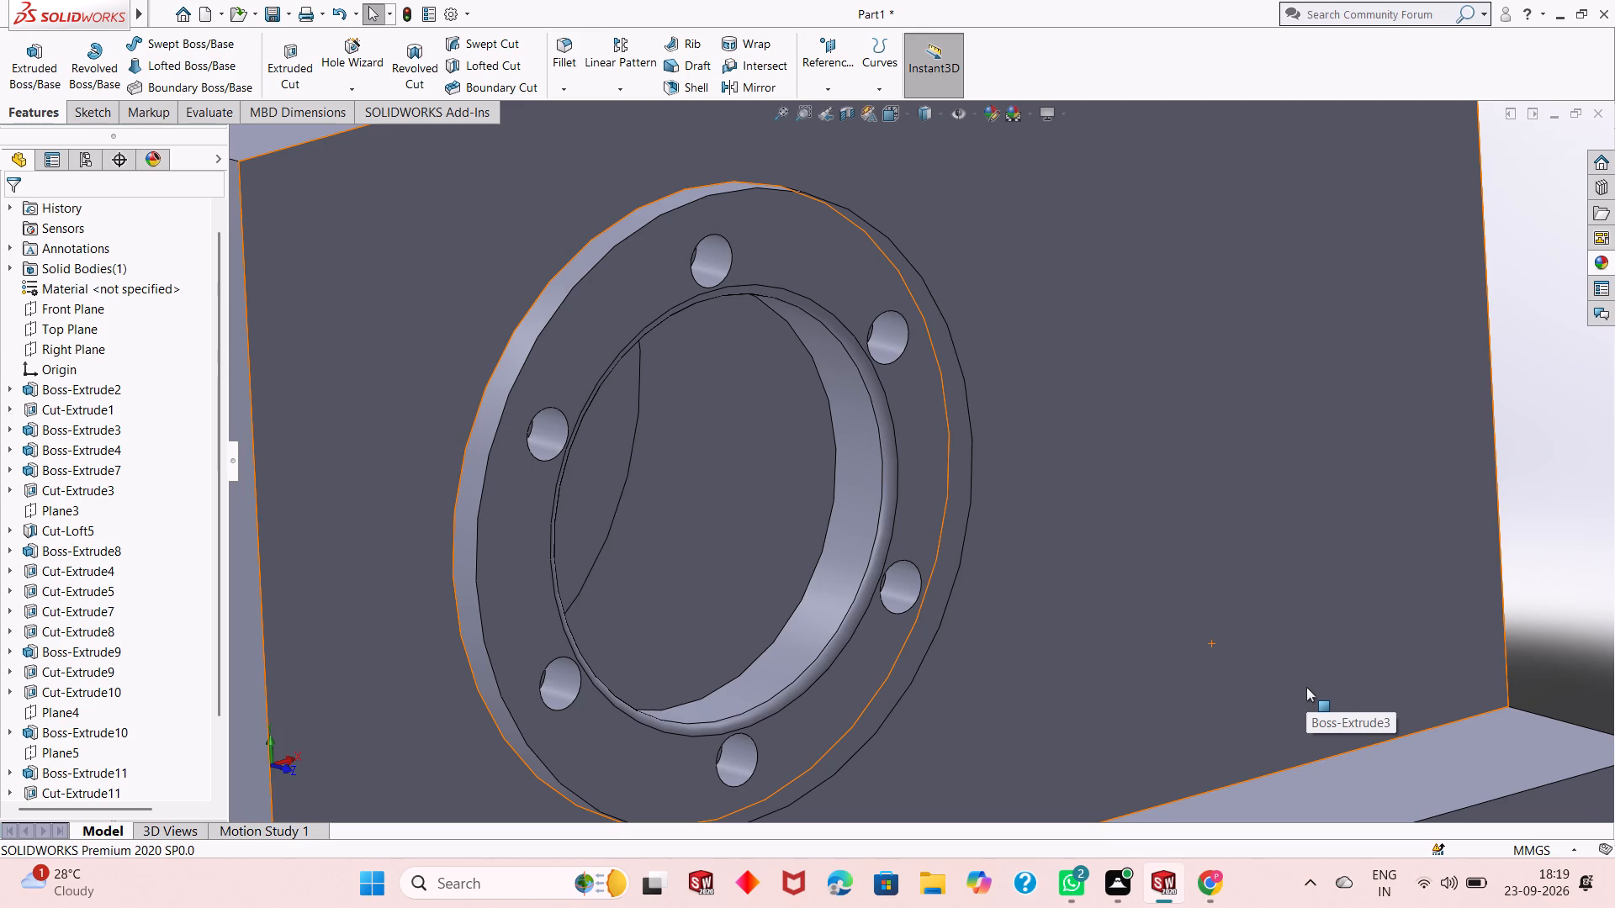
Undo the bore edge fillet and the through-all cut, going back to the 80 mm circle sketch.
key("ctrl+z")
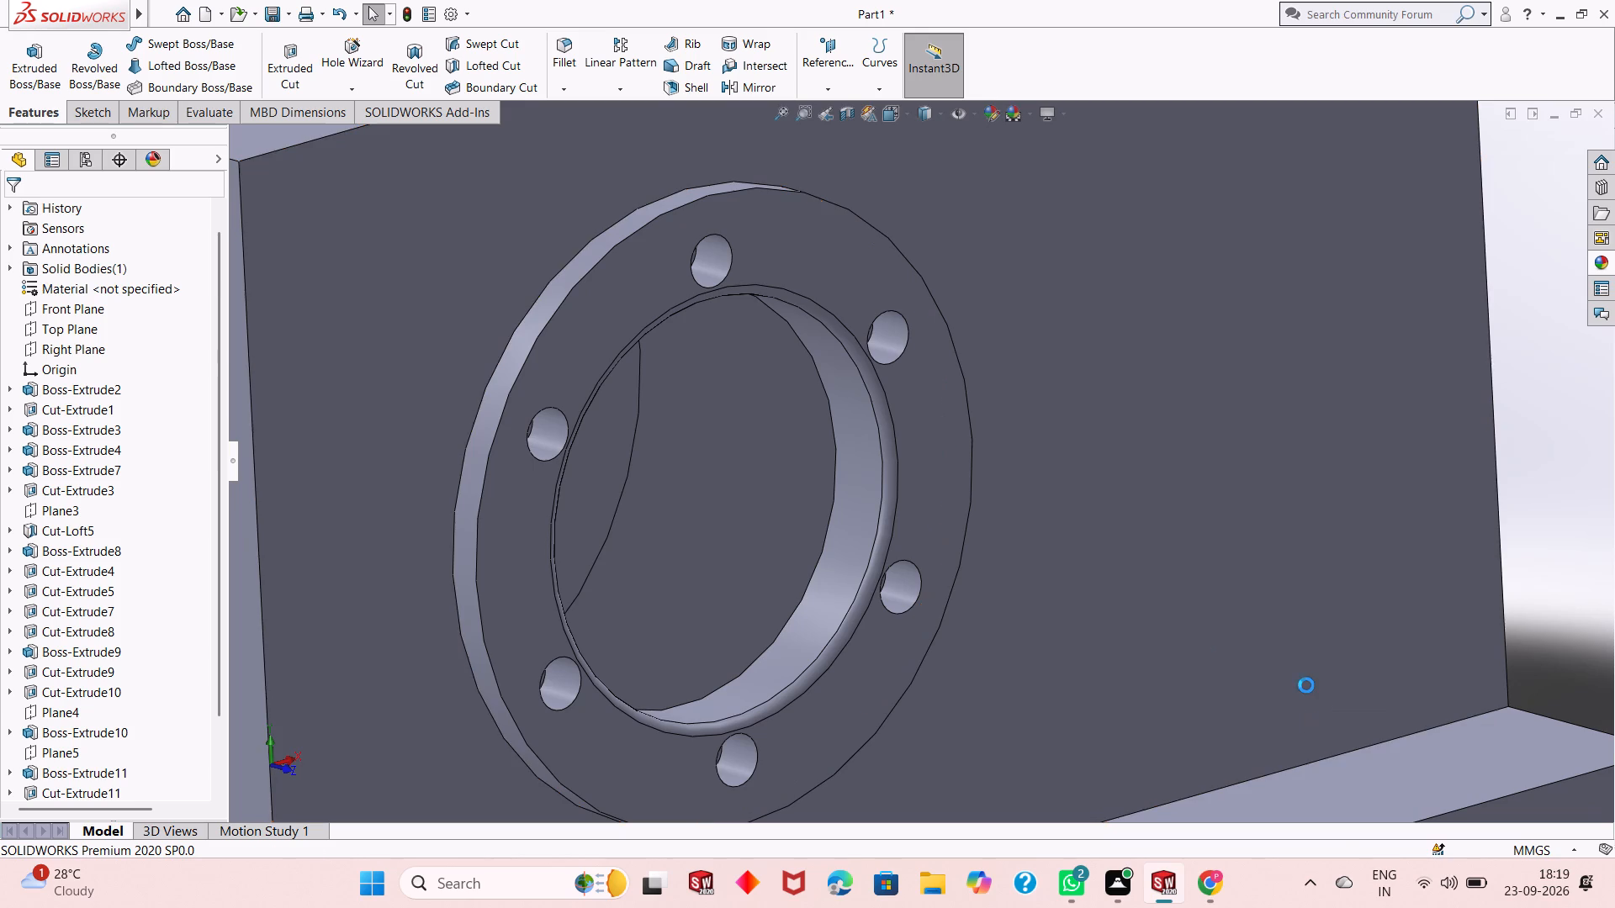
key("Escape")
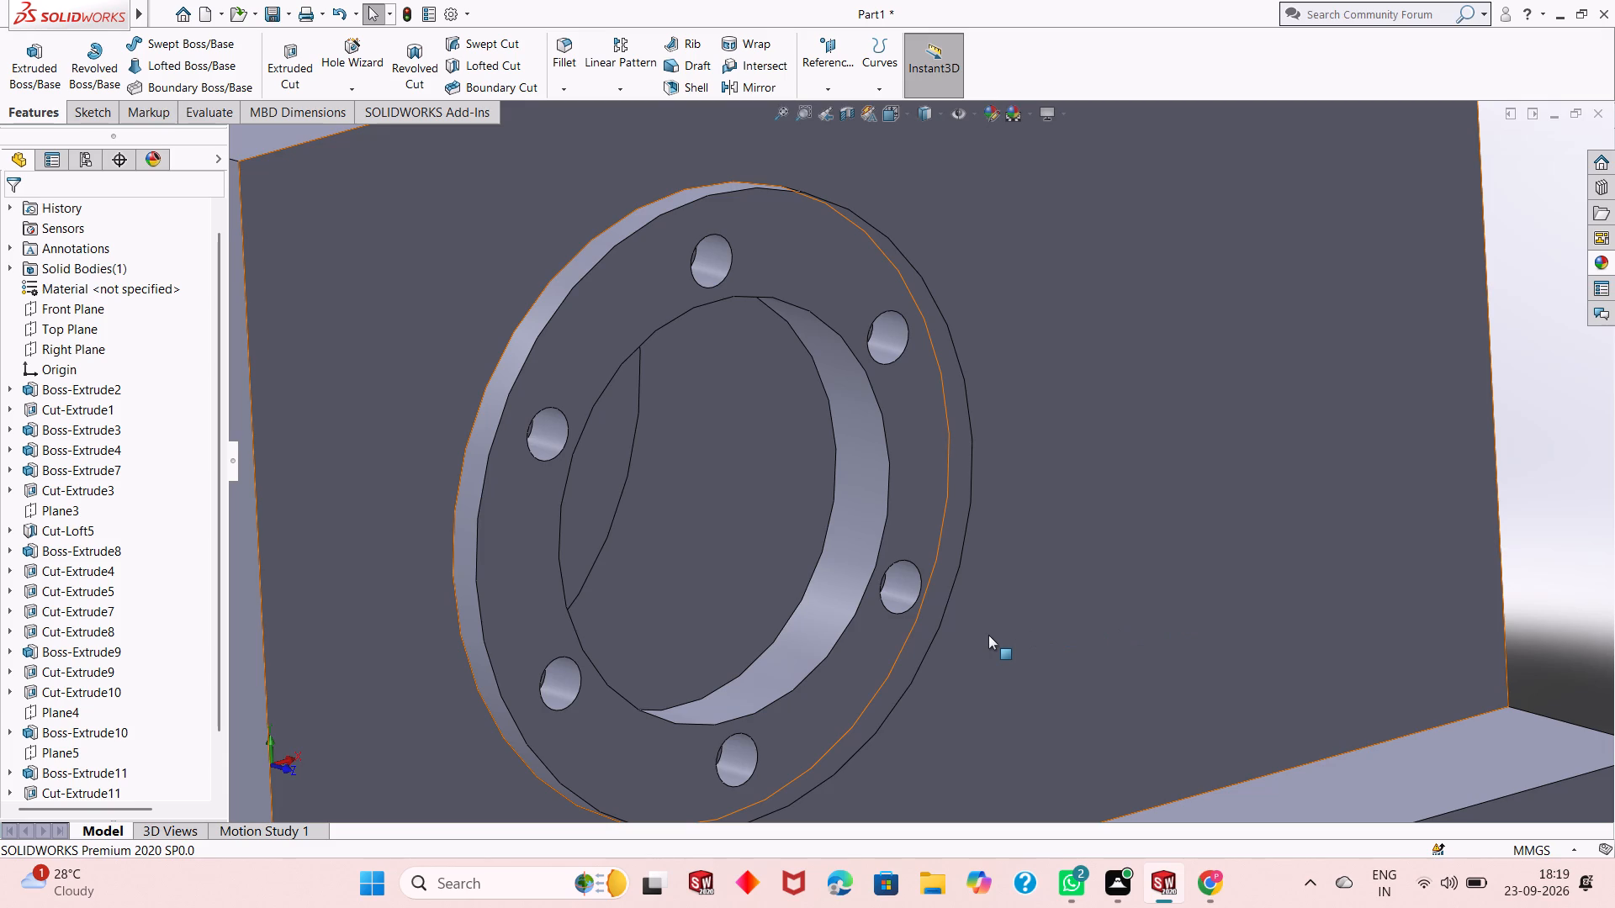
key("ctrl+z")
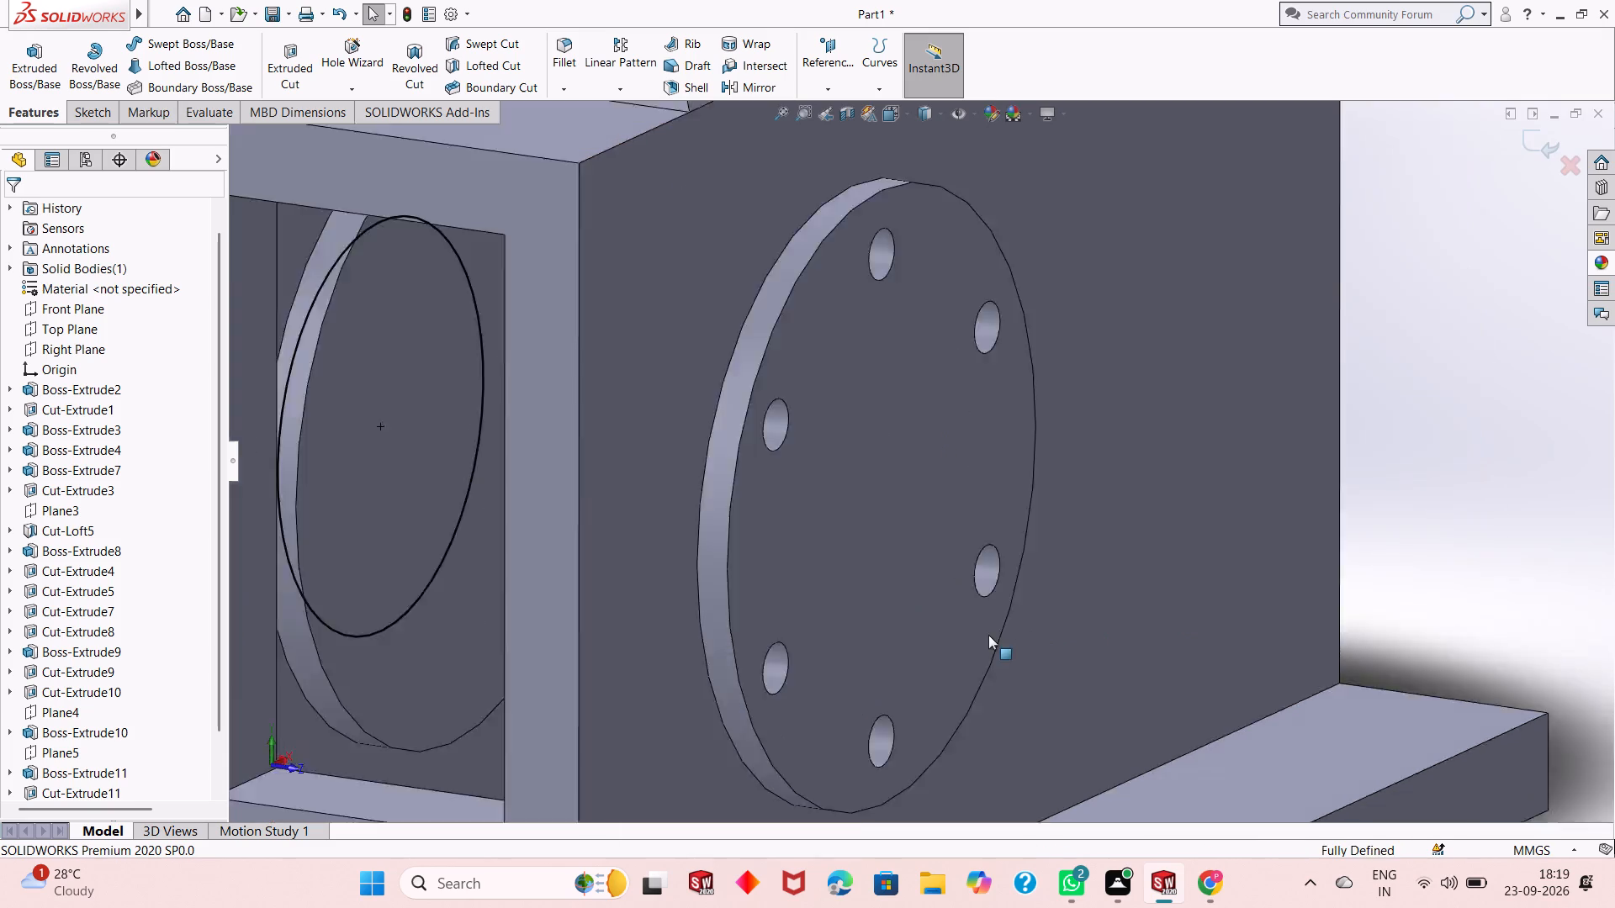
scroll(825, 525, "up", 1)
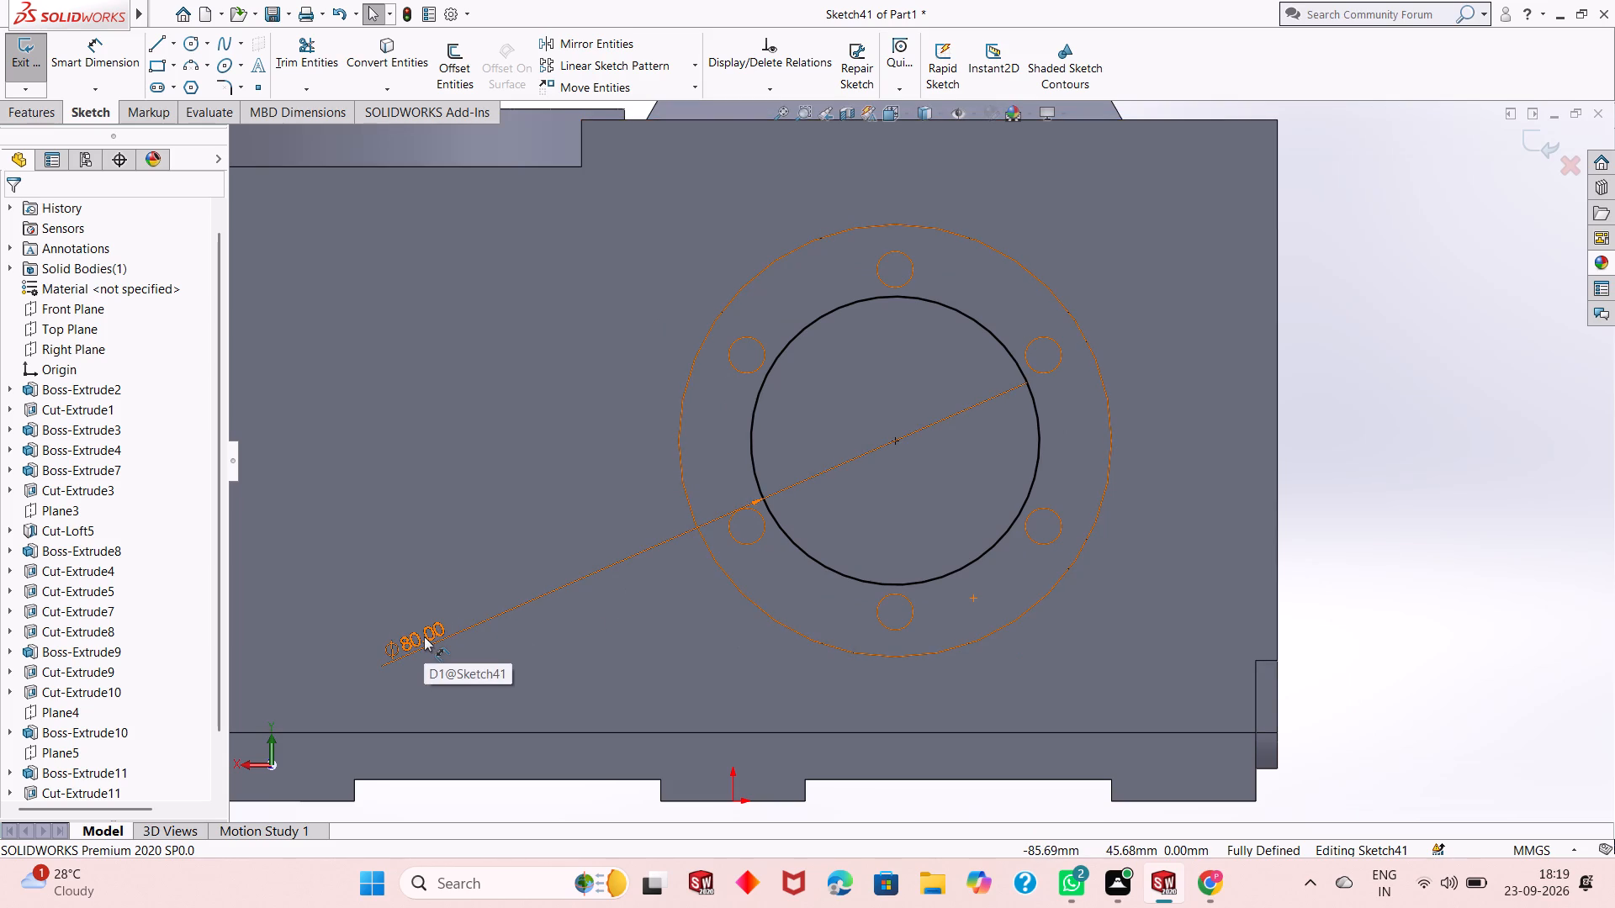
Cut-extrude the 80 mm circle into the boss face with a blind depth of 2 mm.
left_click(44, 116)
left_click(306, 80)
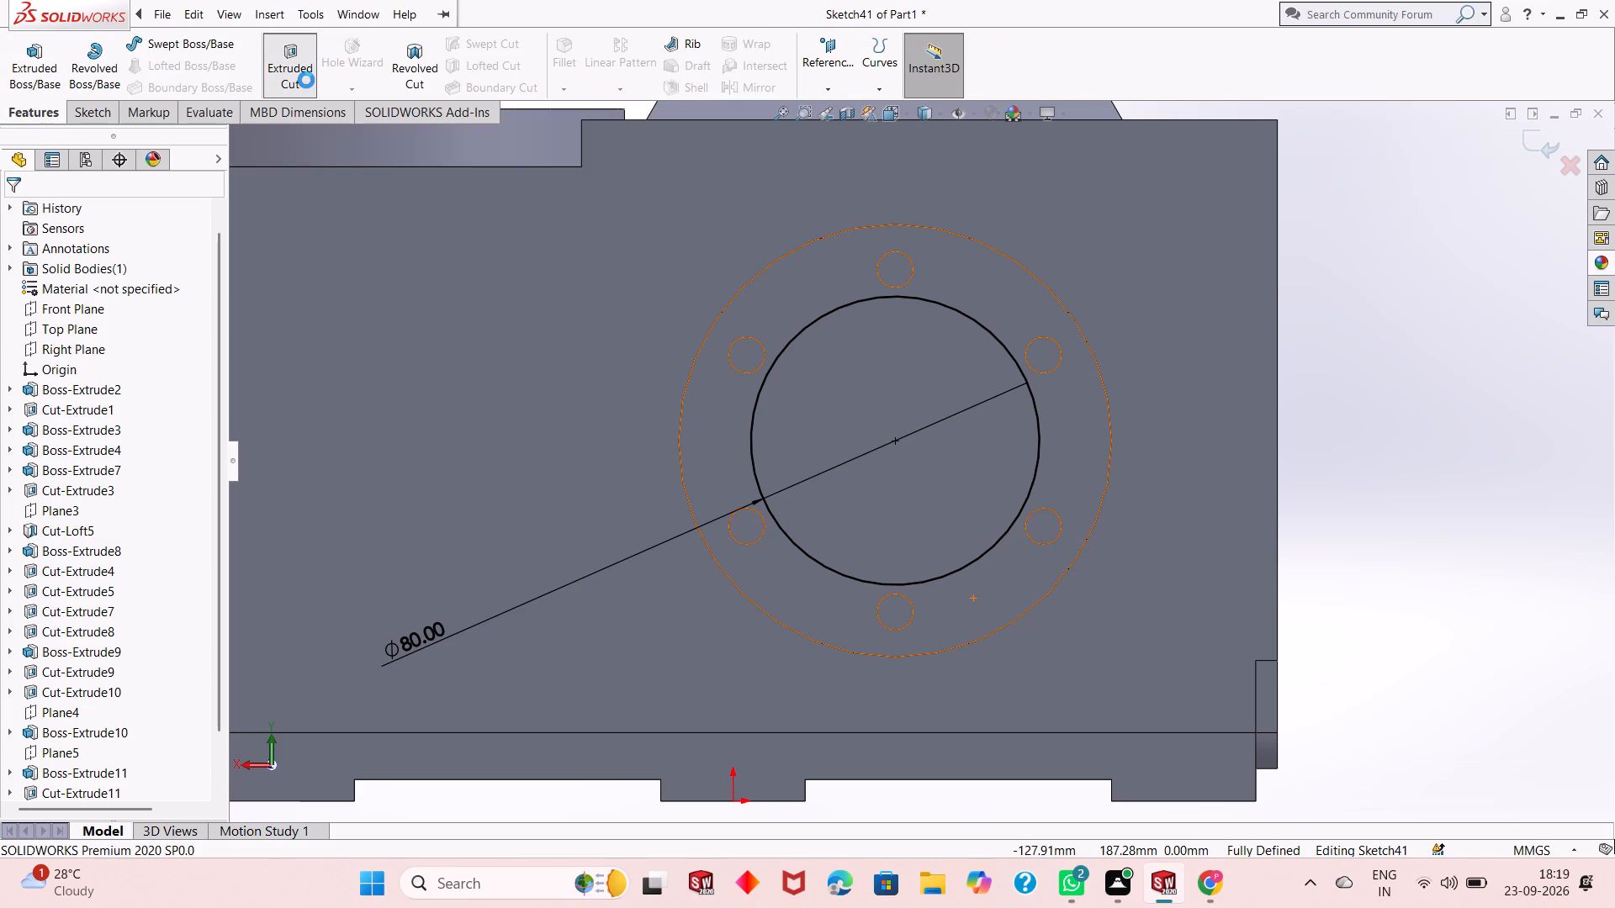
middle_click_drag(1152, 473, 1125, 528)
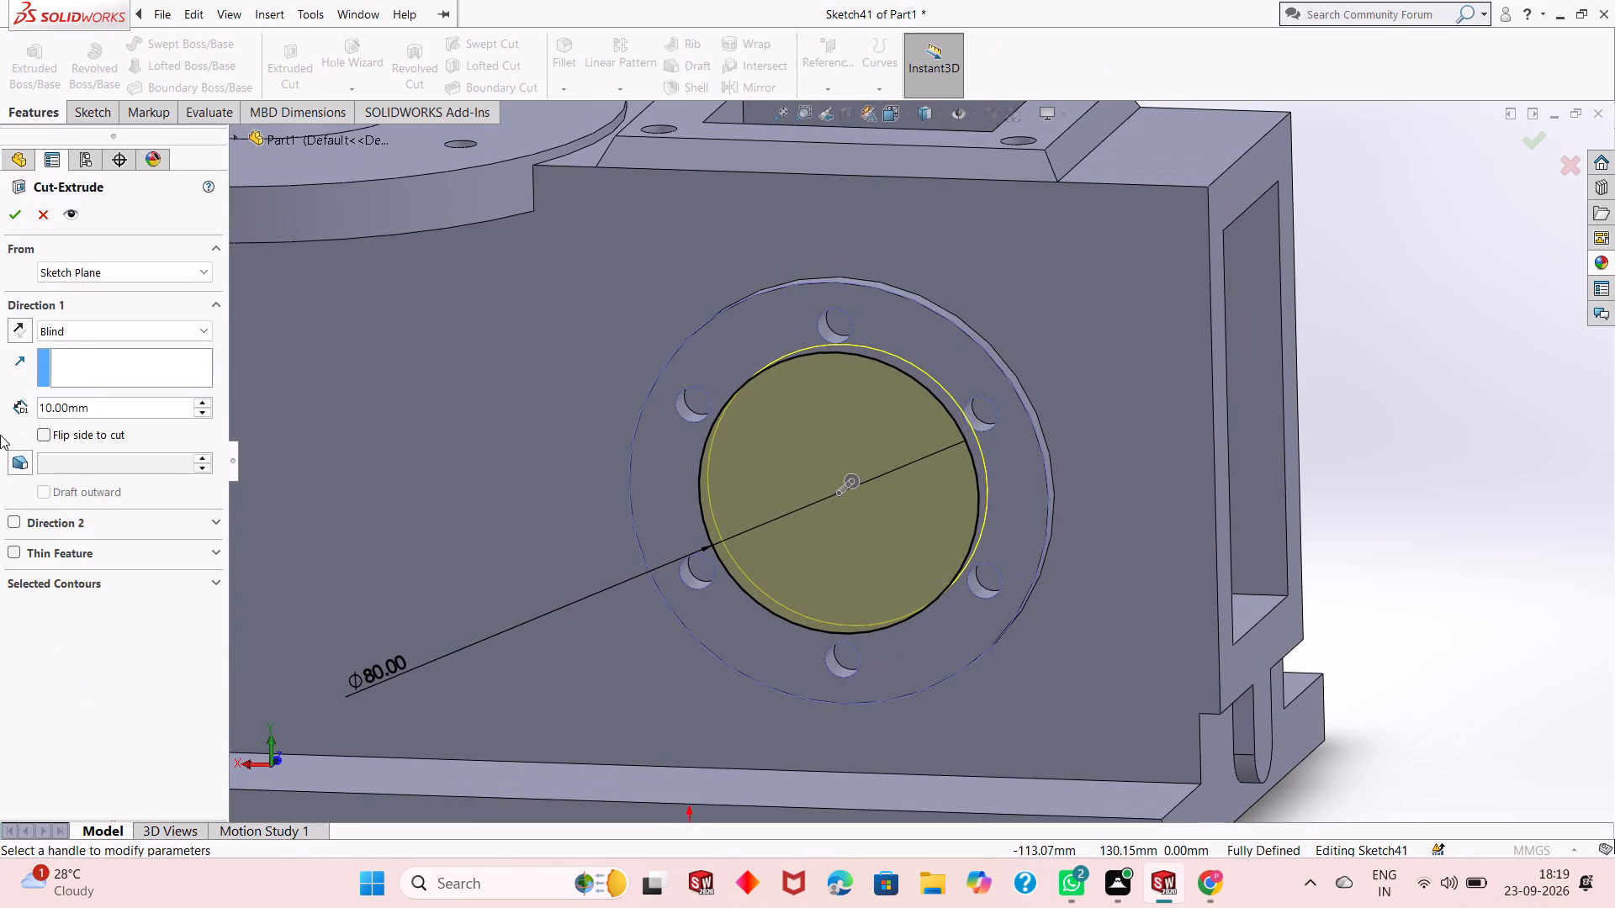
double_click(102, 400)
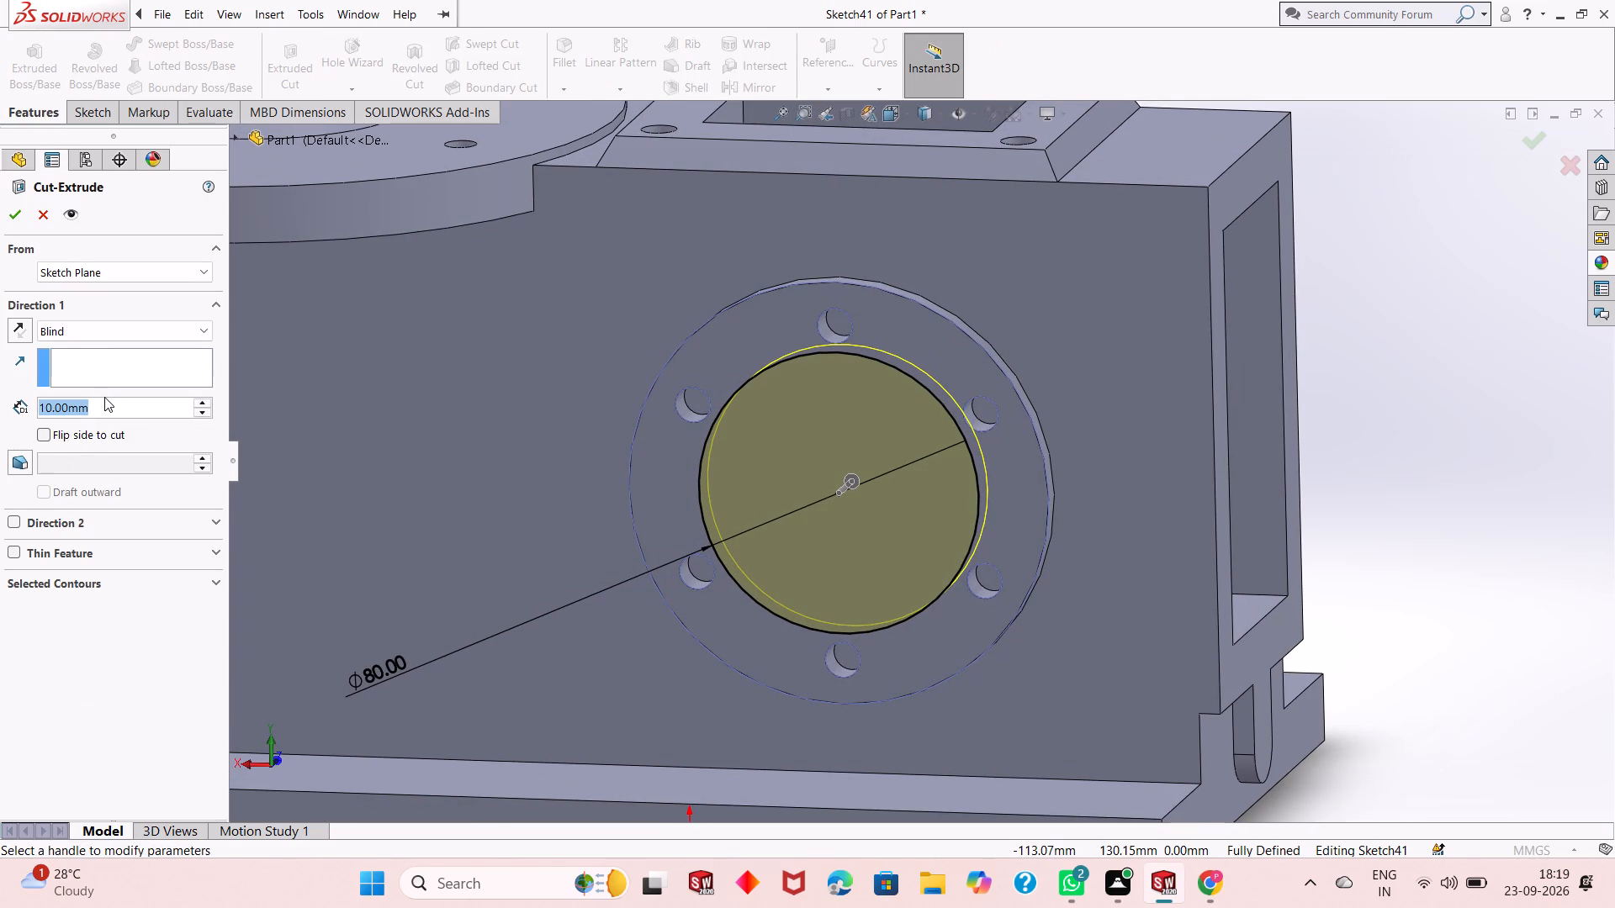
key("2")
key("Return")
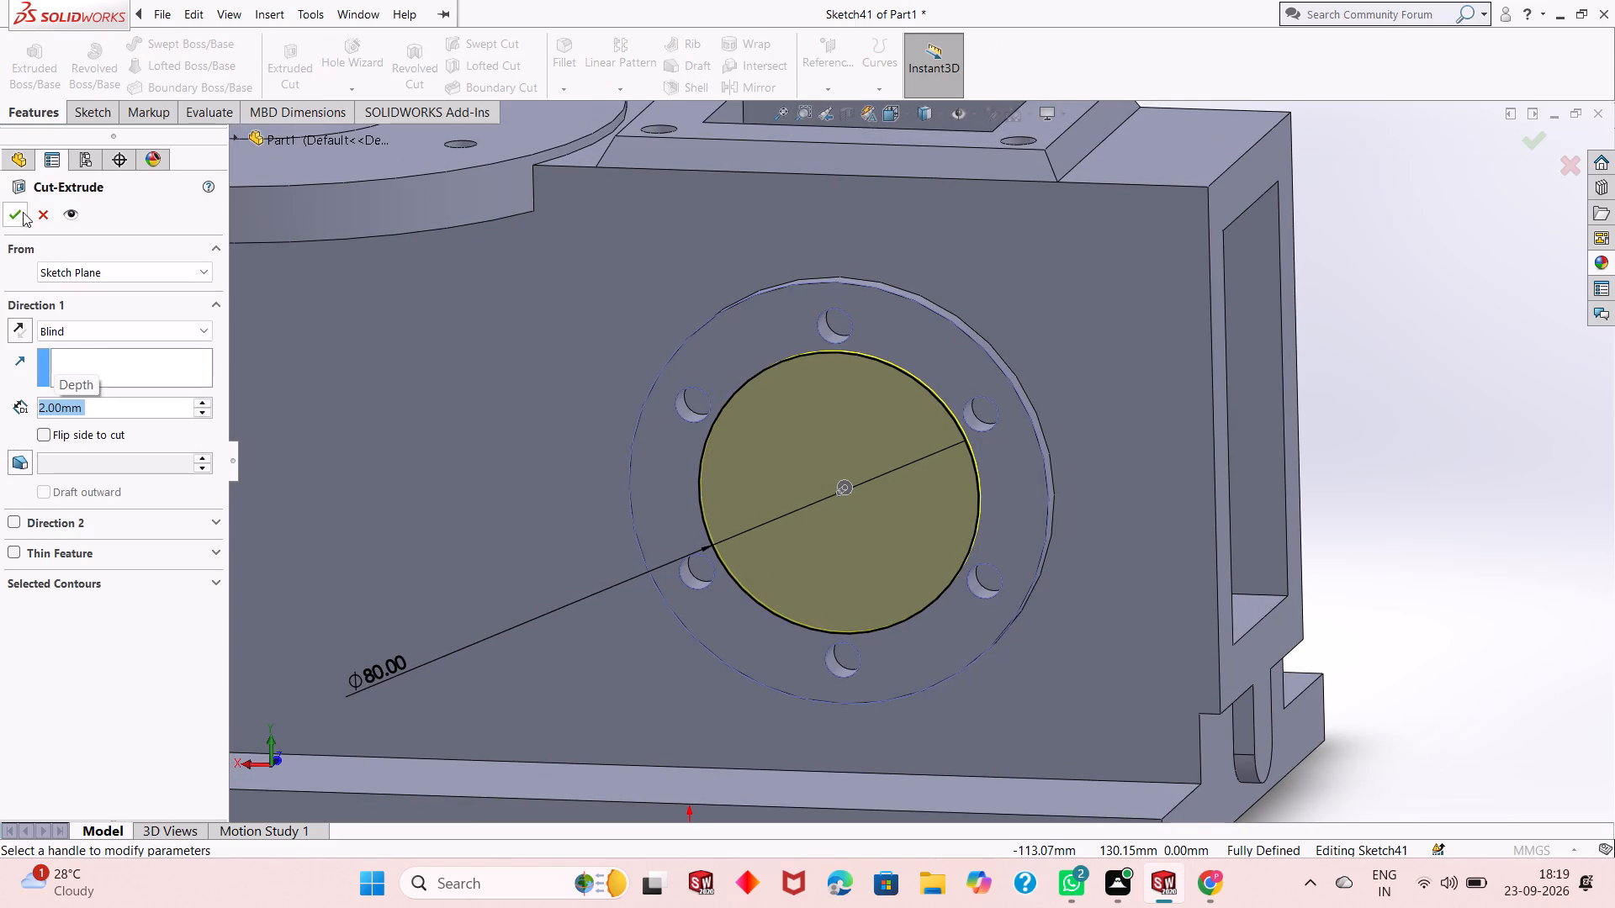
left_click(21, 214)
left_click(1417, 504)
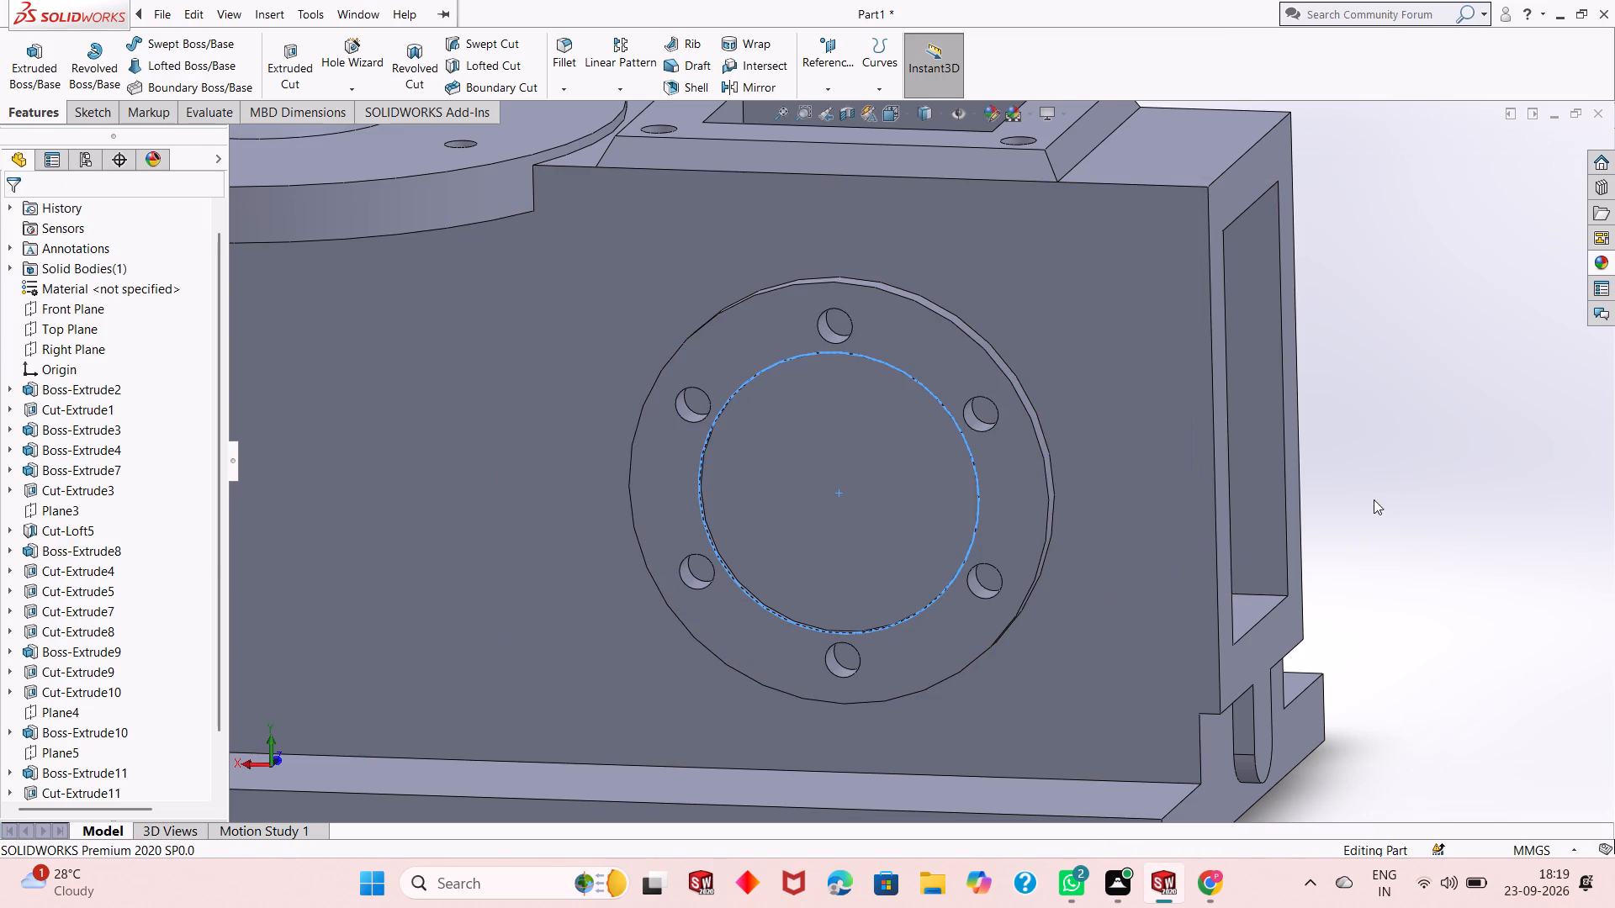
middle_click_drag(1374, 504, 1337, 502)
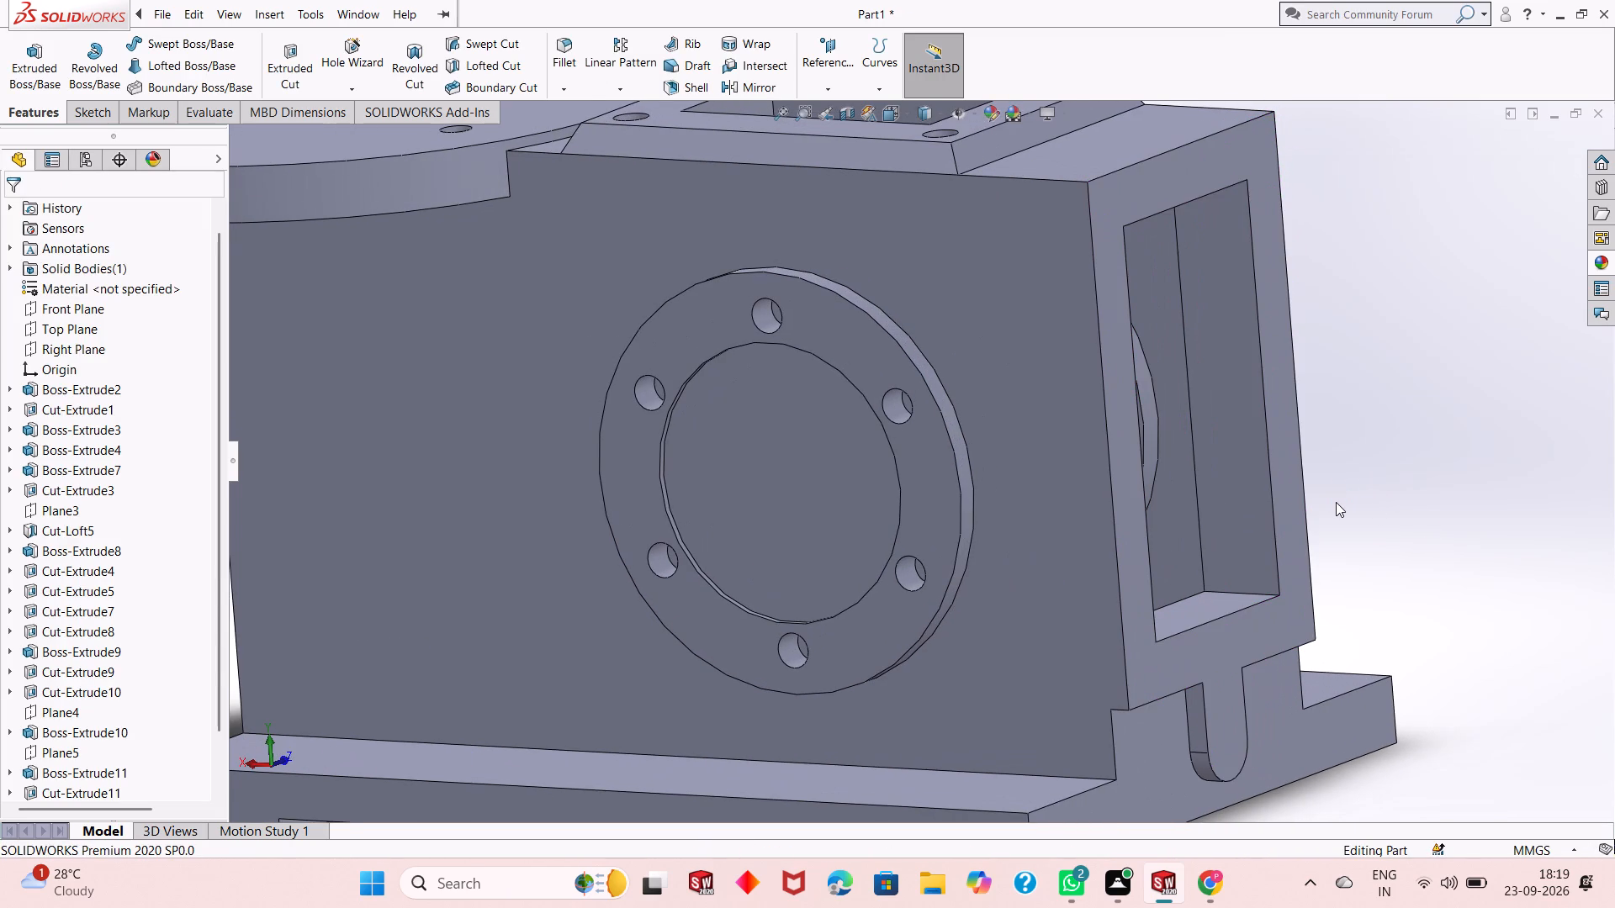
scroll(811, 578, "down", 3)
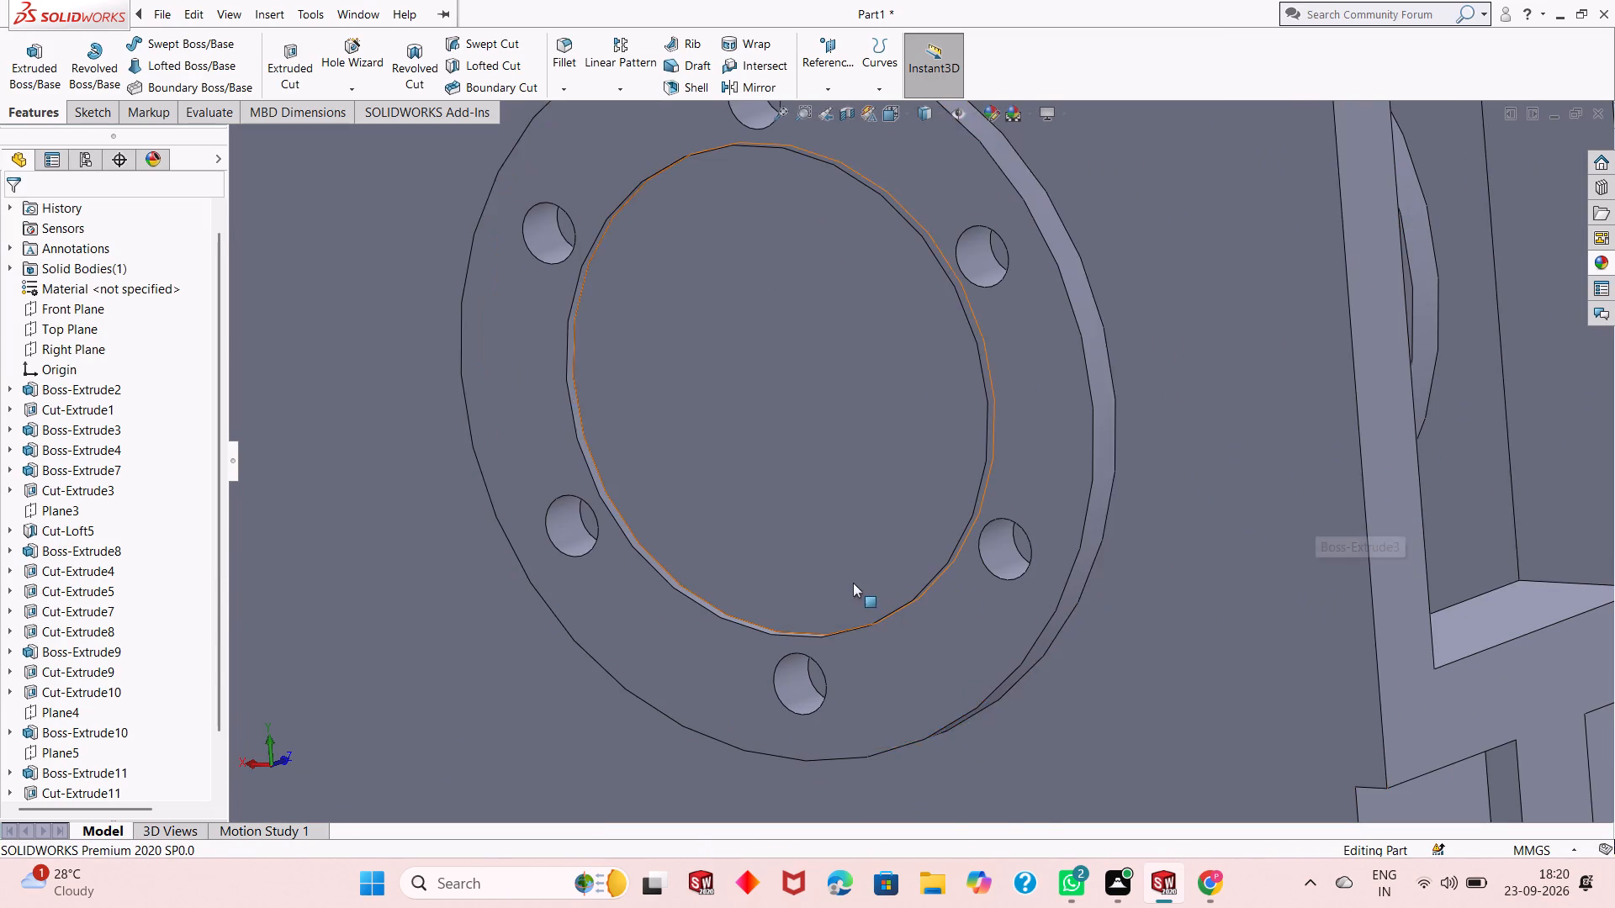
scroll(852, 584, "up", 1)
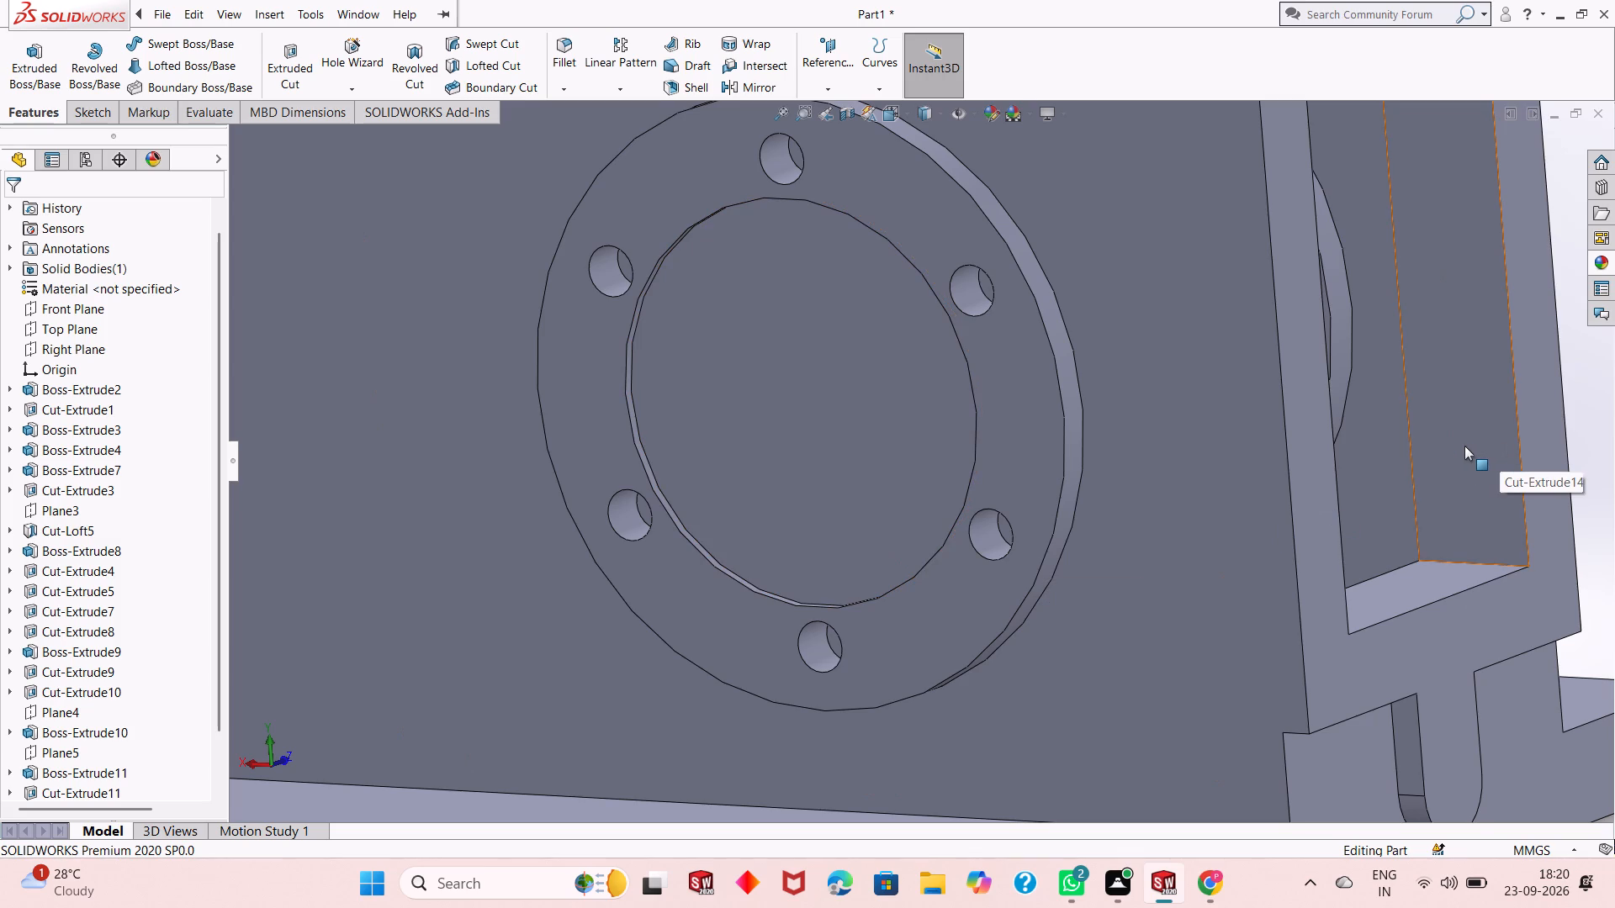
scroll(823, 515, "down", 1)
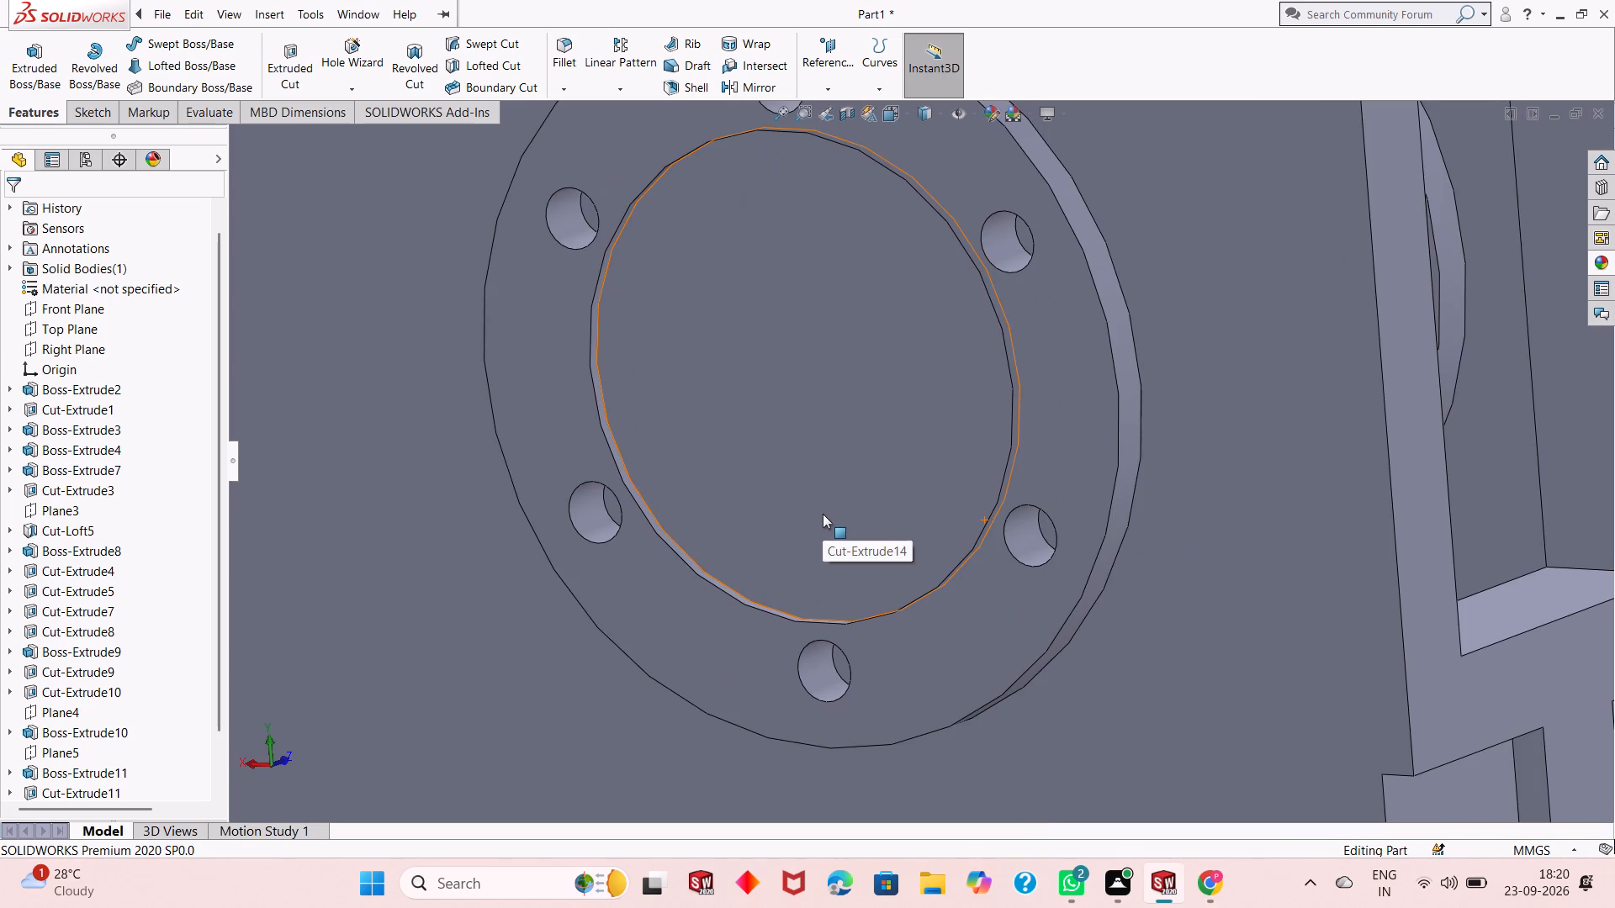
Undo the 2 mm deep recess cut in the side boss, going back to its 80 mm circle sketch.
scroll(827, 512, "up", 2)
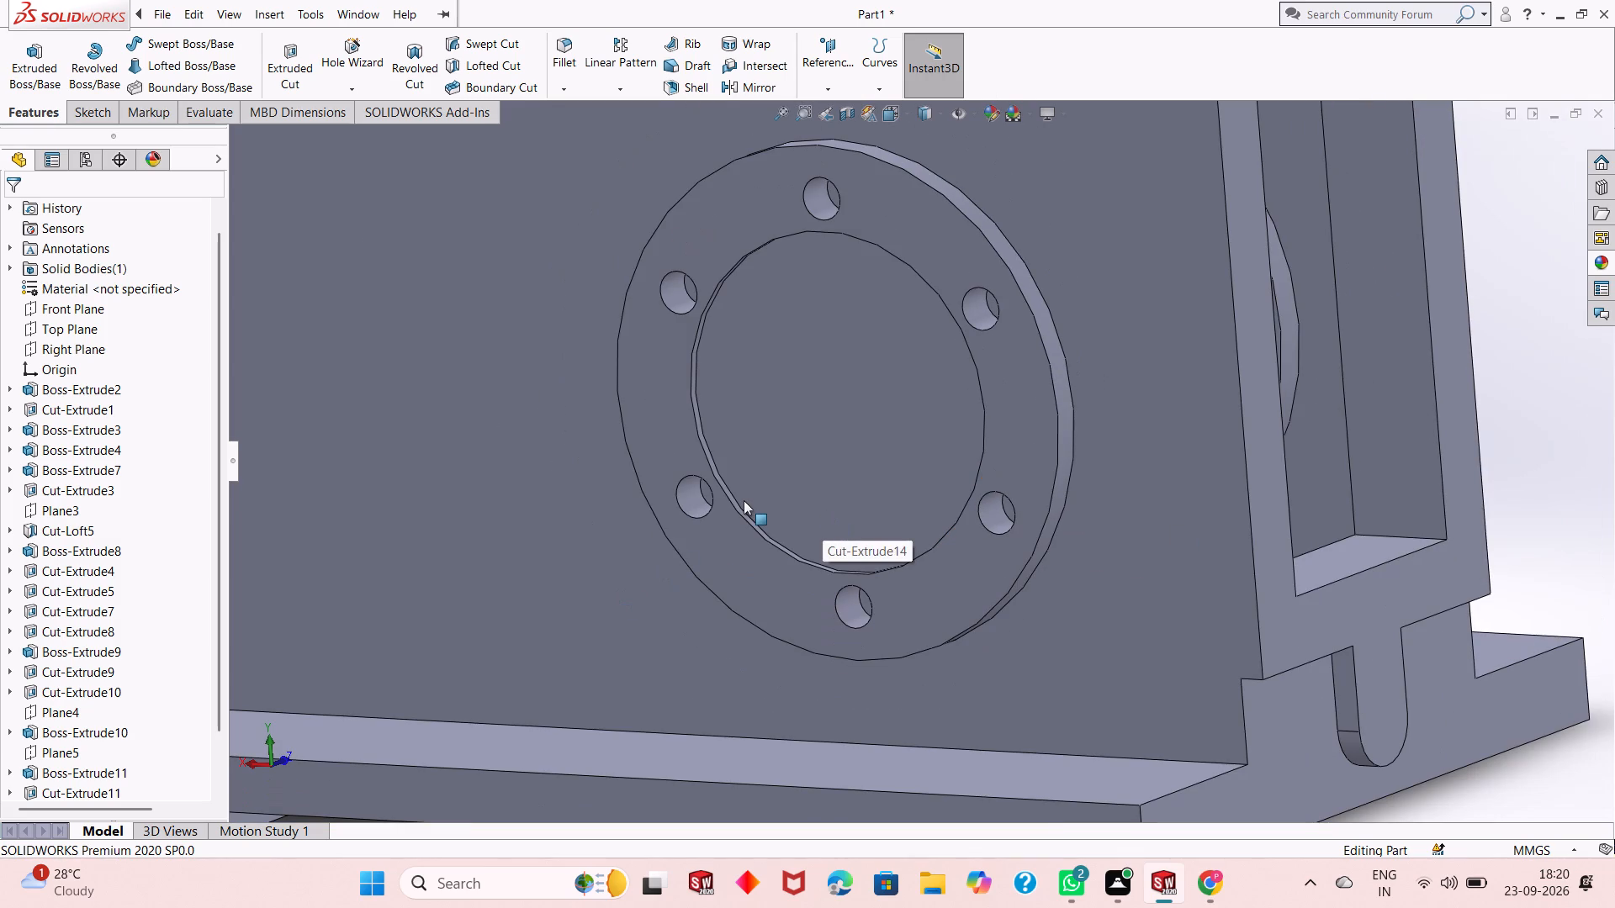
key("ctrl+z")
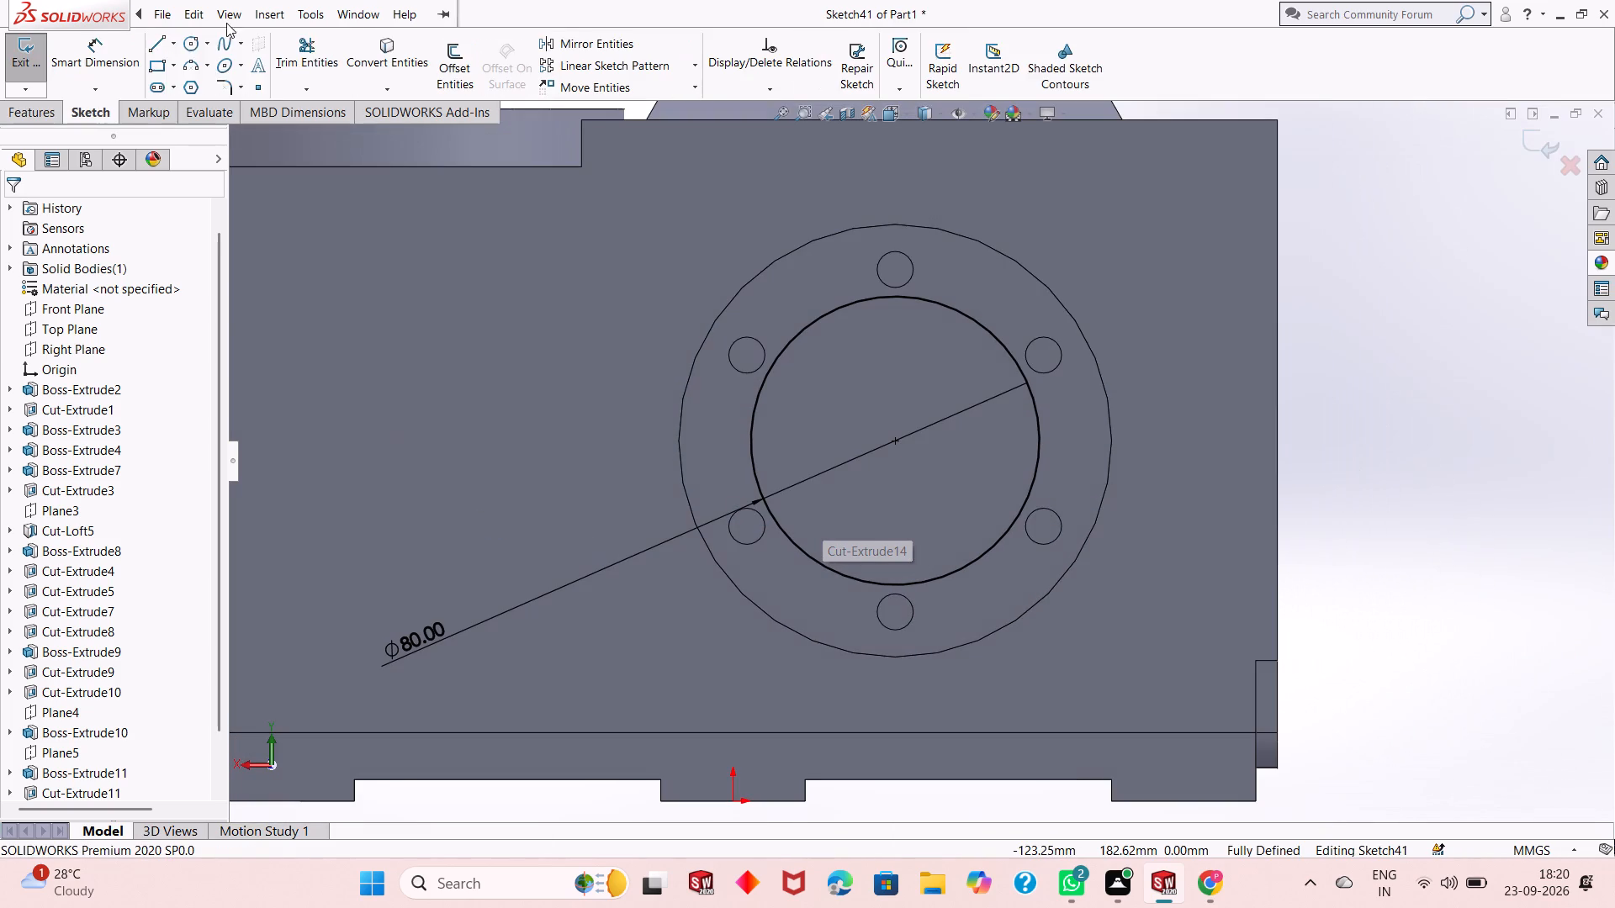
Cut-extrude the 80 mm circle into the boss face with a blind depth of 4 mm.
left_click(32, 113)
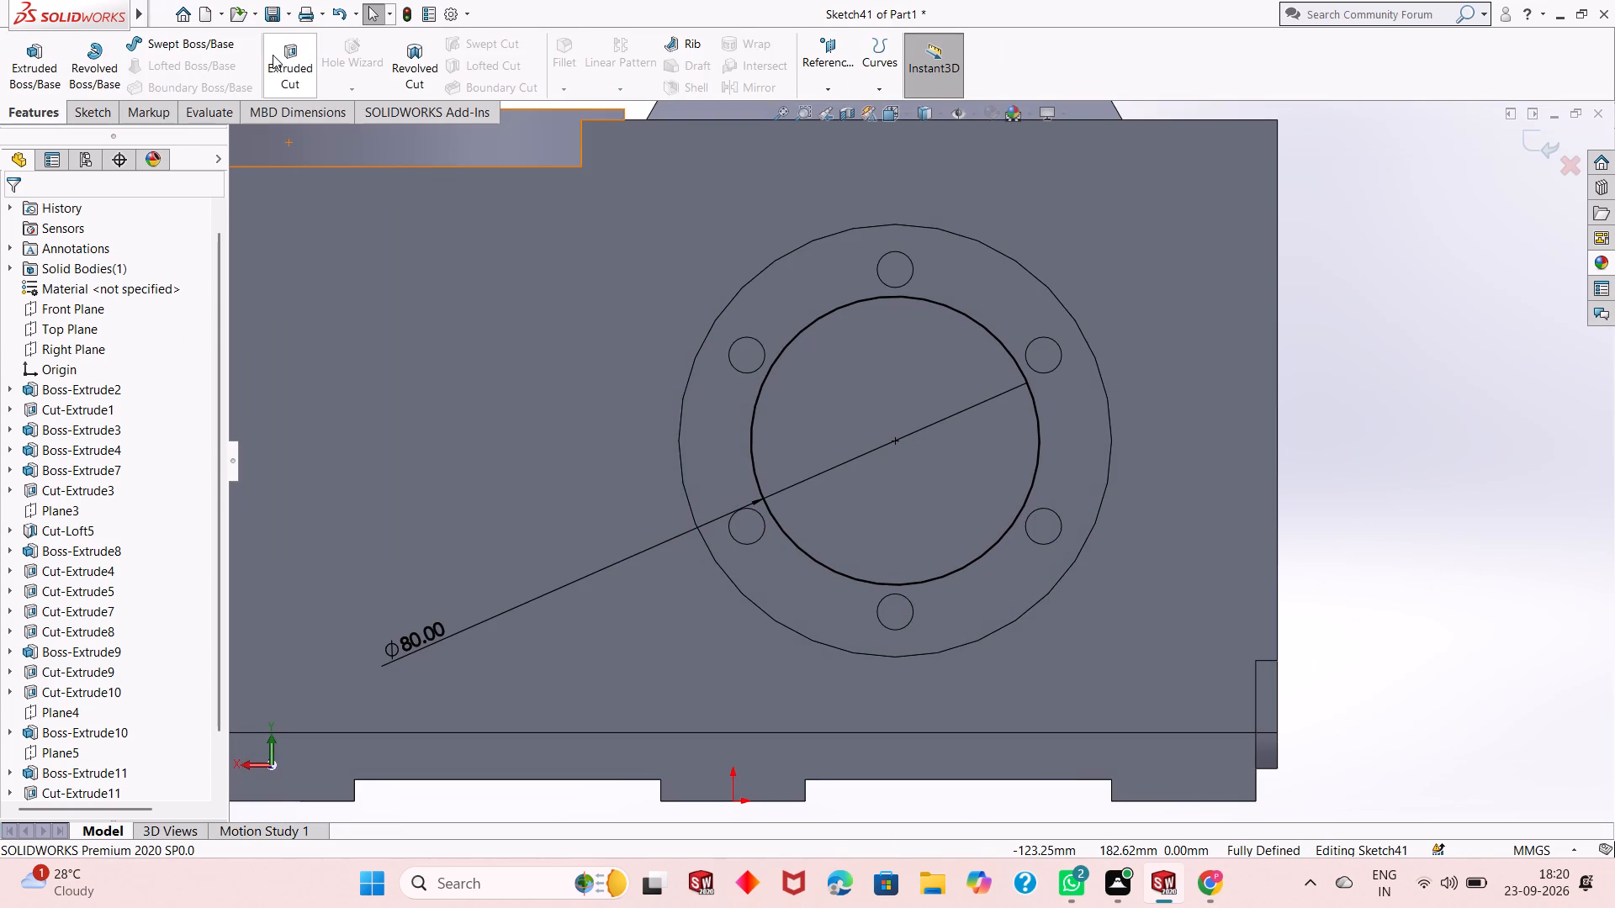
left_click(273, 55)
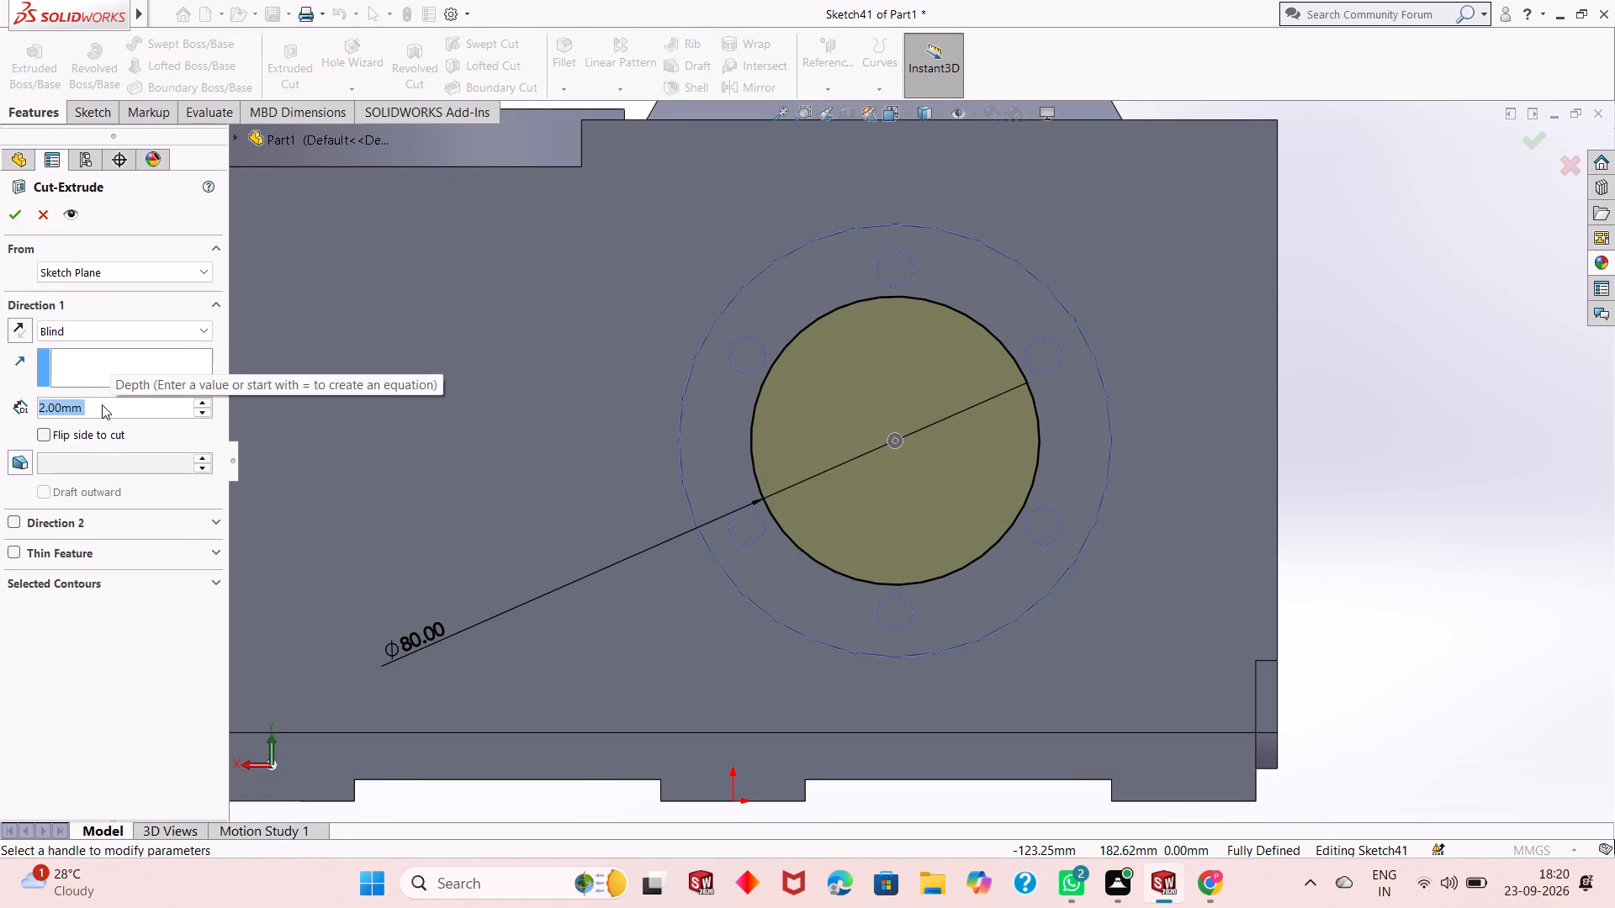
key("4")
key("Return")
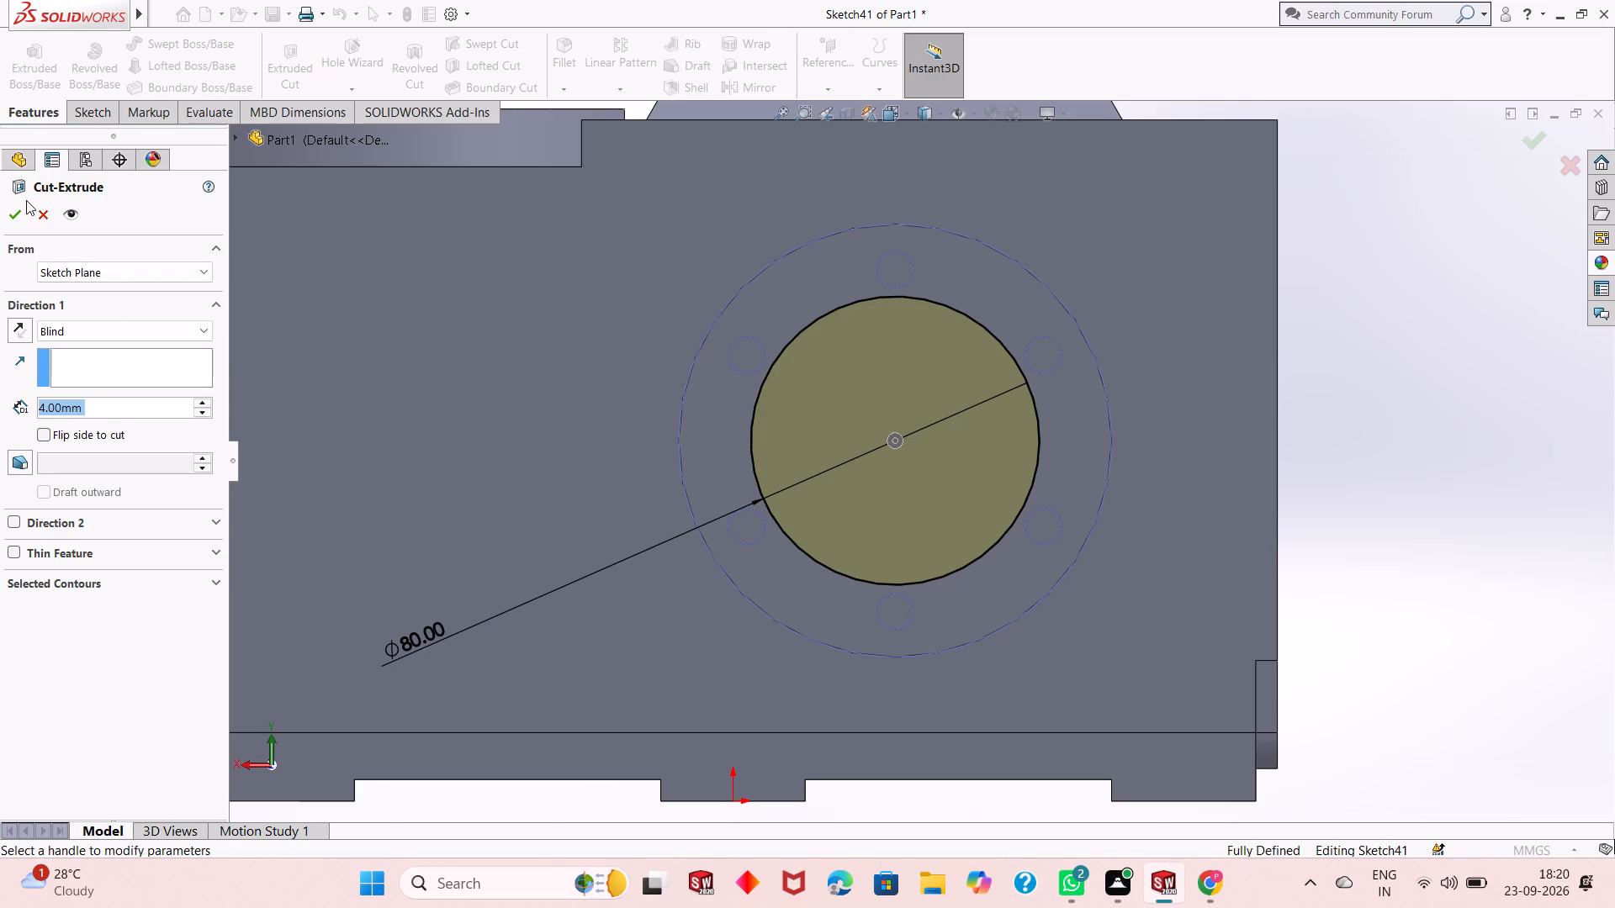
left_click(21, 214)
middle_click_drag(1360, 432, 1321, 460)
left_click(1376, 409)
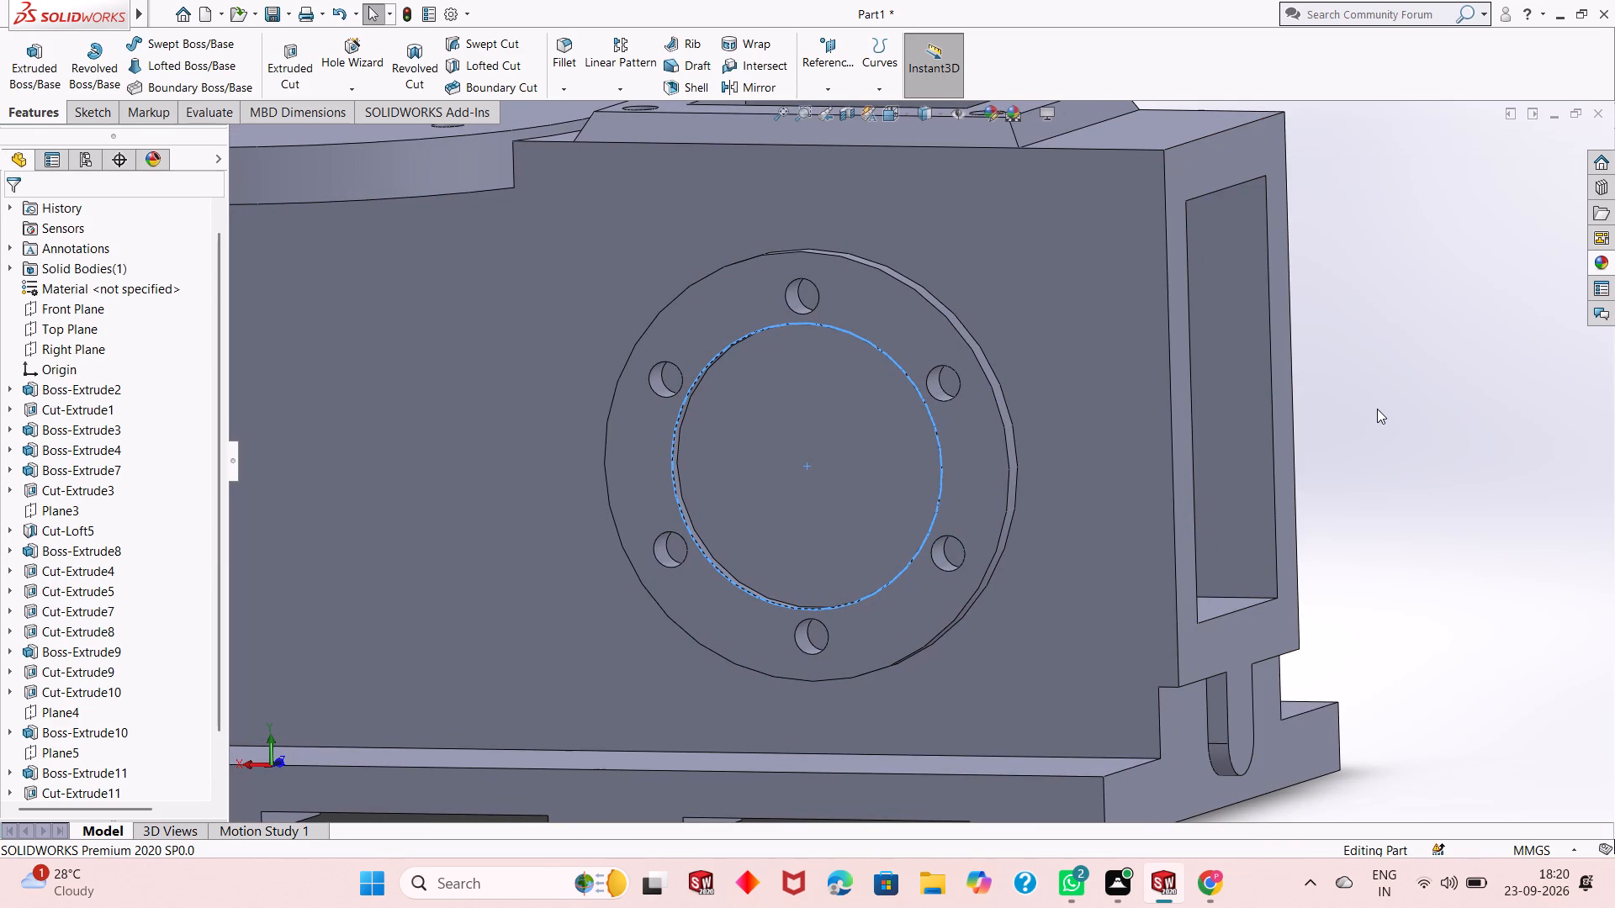
Sketch a circle about 70 mm in diameter on the opposite six-hole boss face, centred on the boss.
middle_click_drag(1377, 409, 1334, 428)
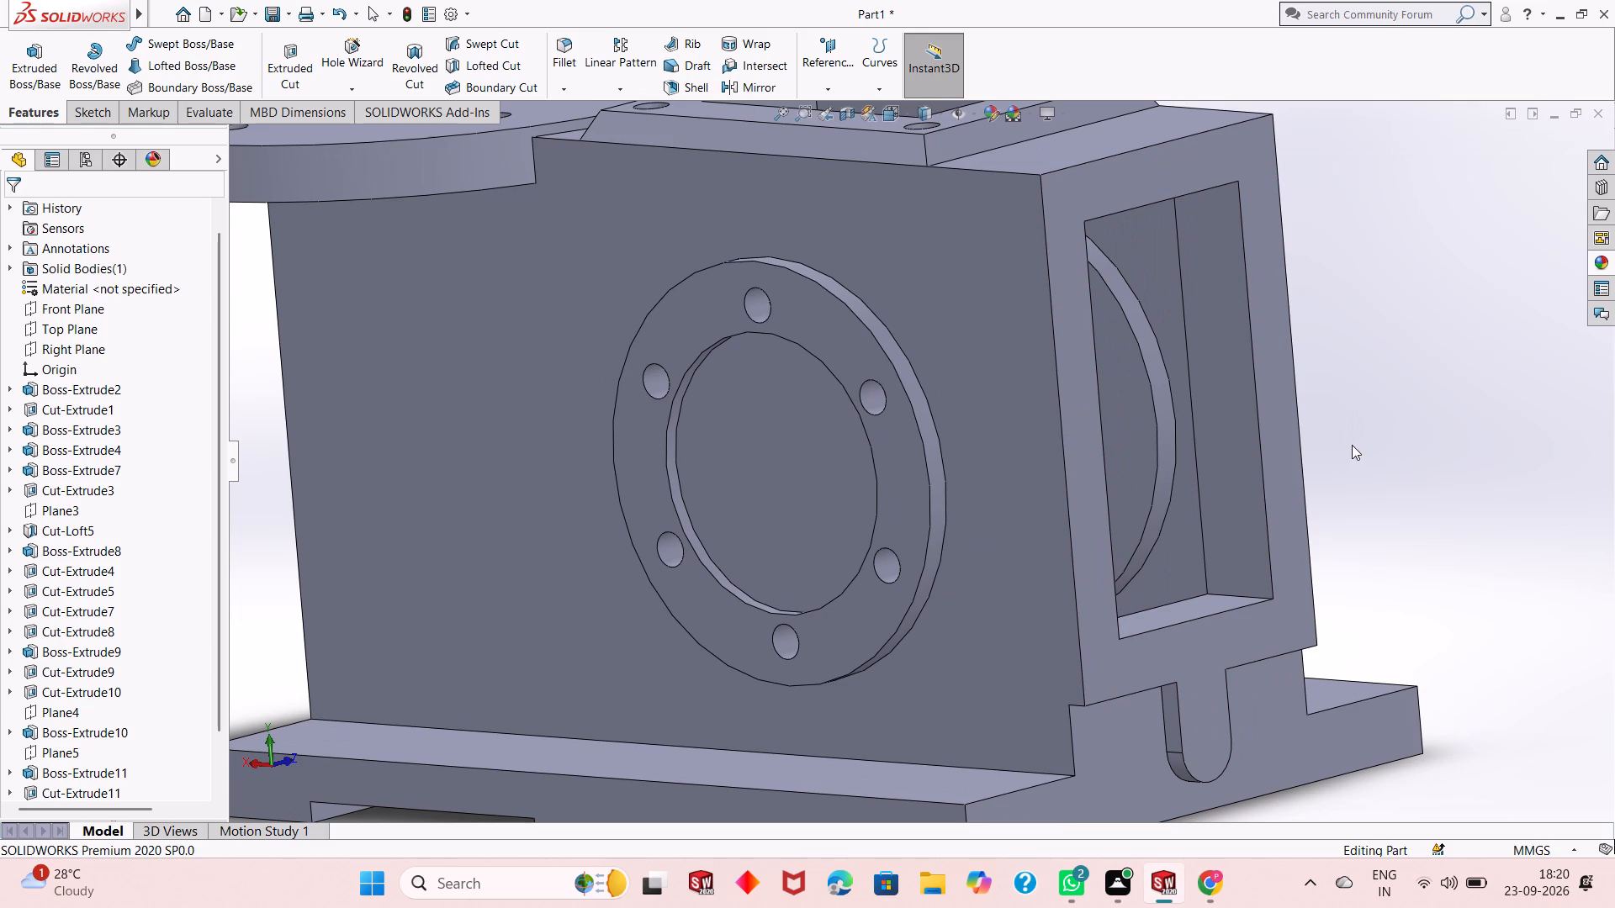
middle_click_drag(1353, 446, 1183, 425)
scroll(1062, 418, "up", 4)
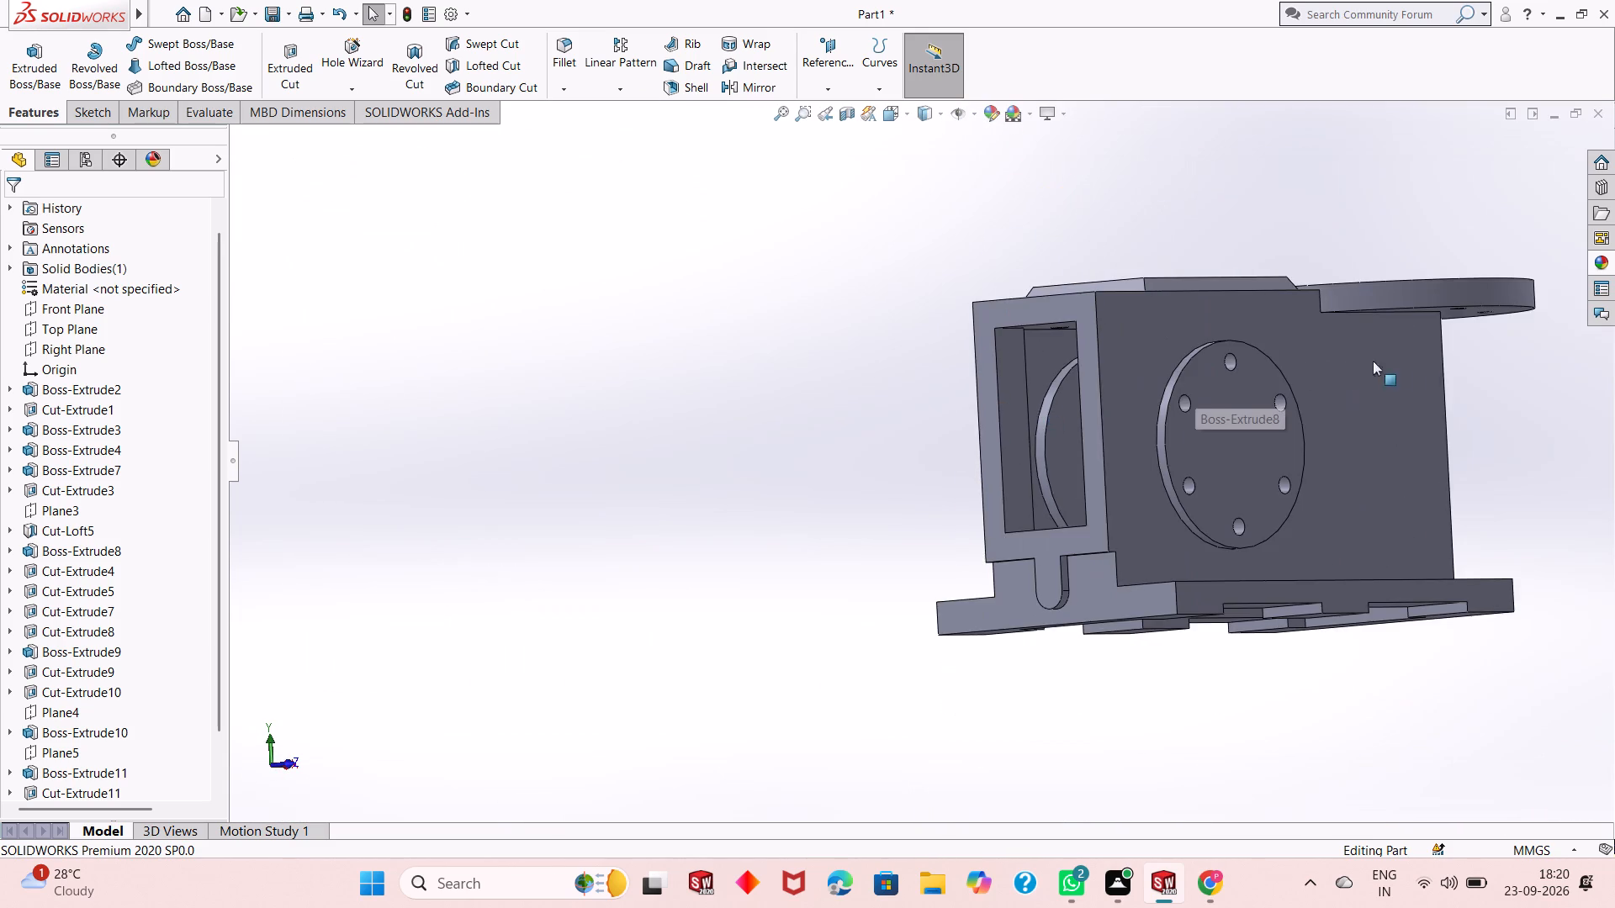
scroll(1437, 378, "down", 2)
left_click(1092, 467)
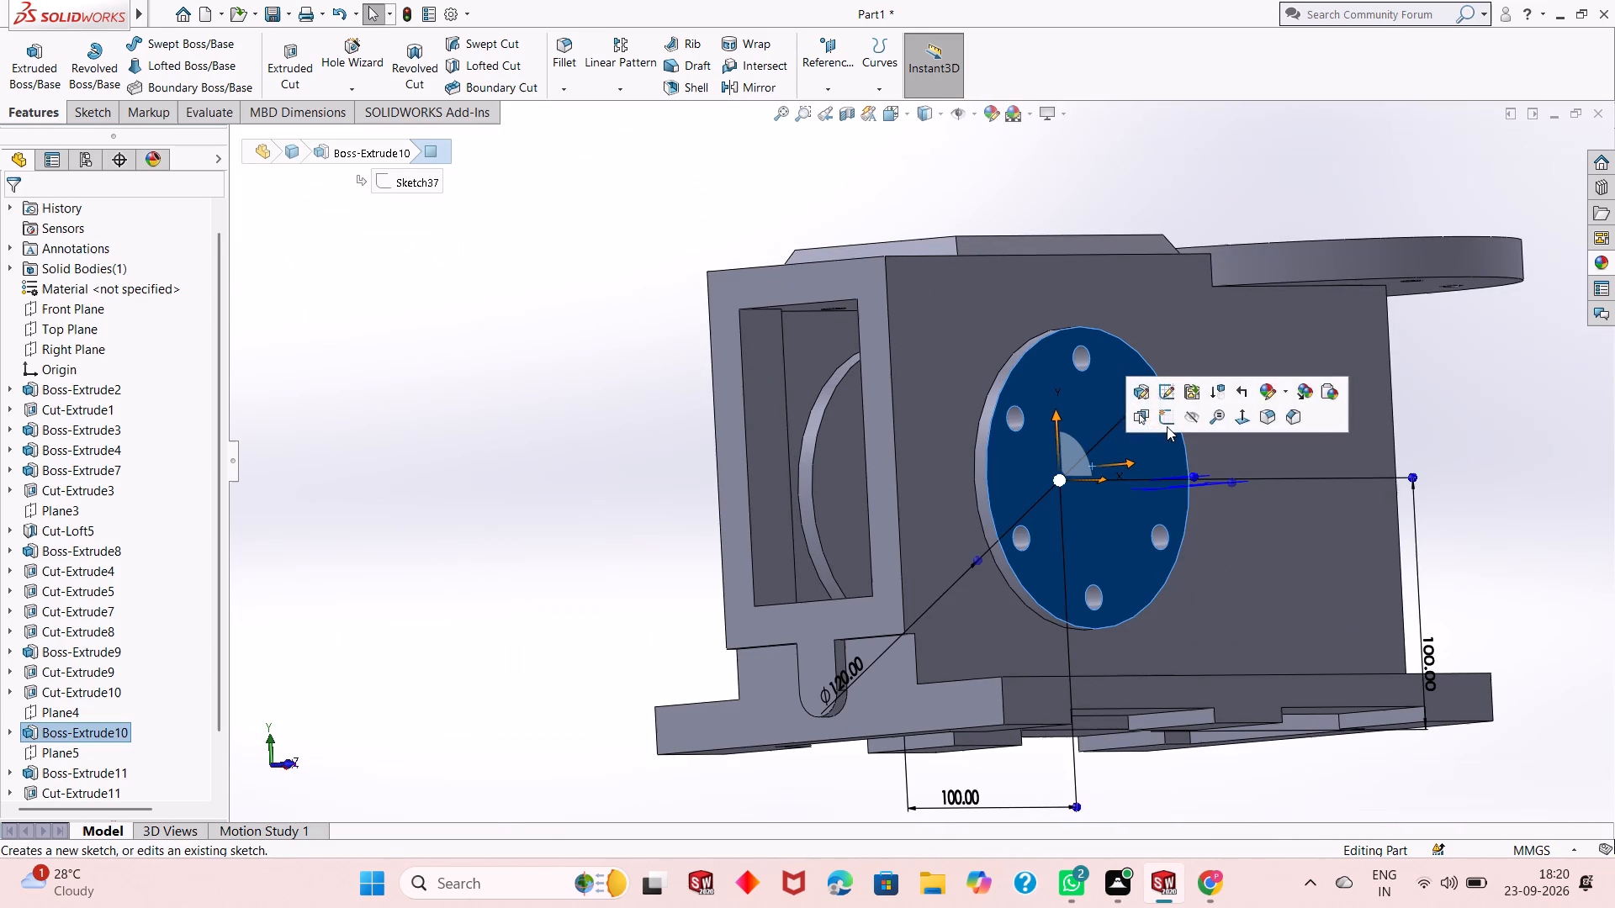
left_click(1167, 426)
key("ctrl+8")
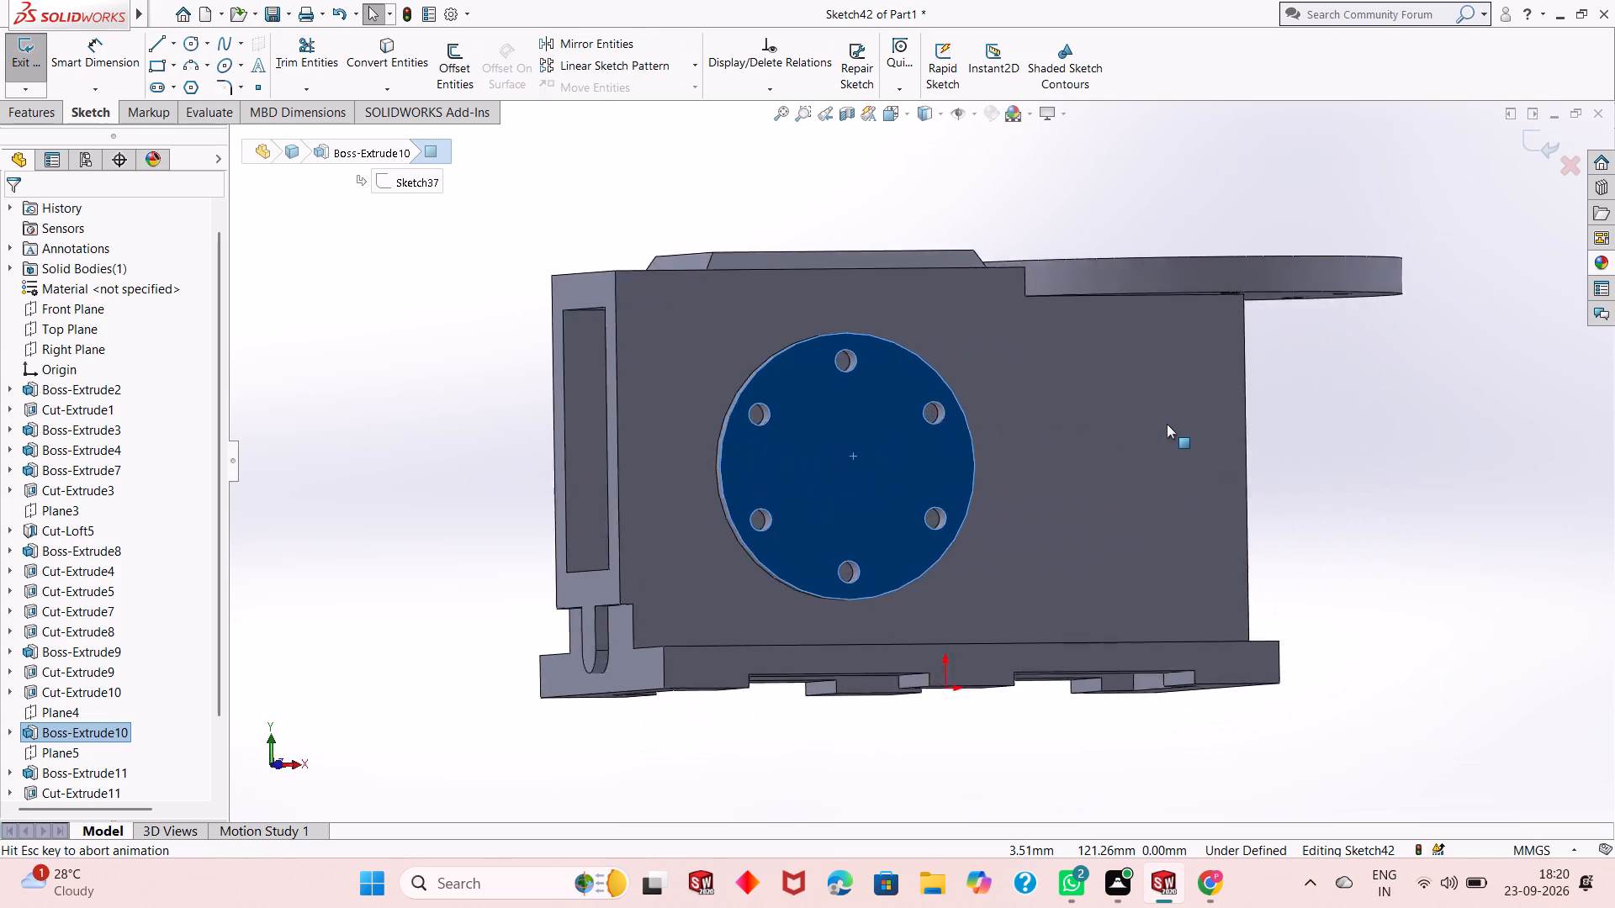
key("Escape")
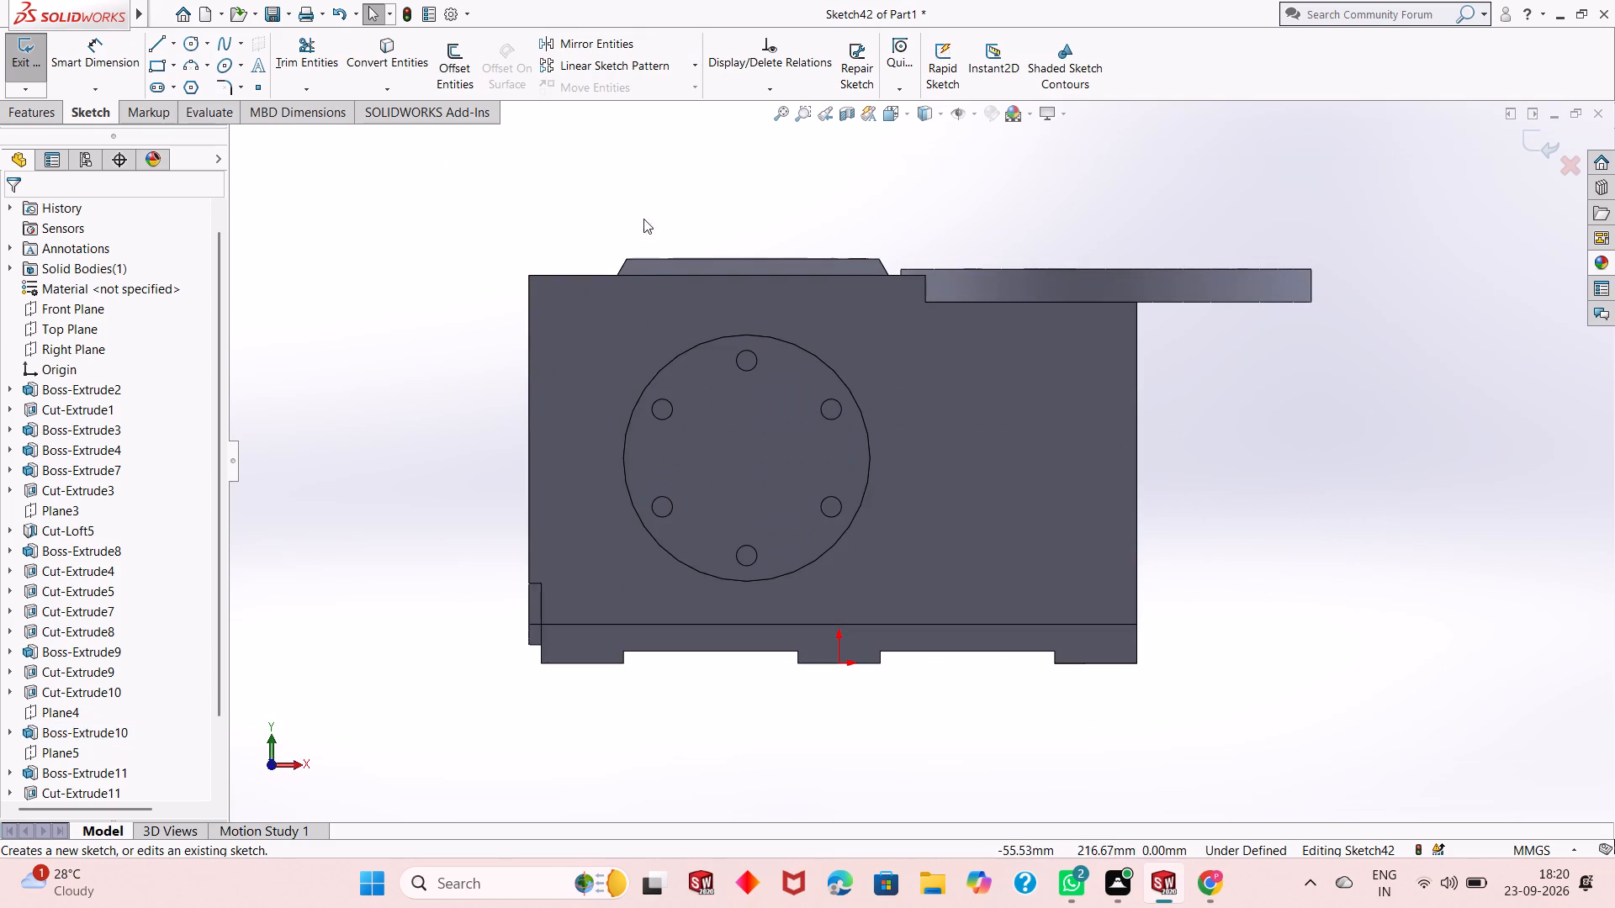
left_click(194, 45)
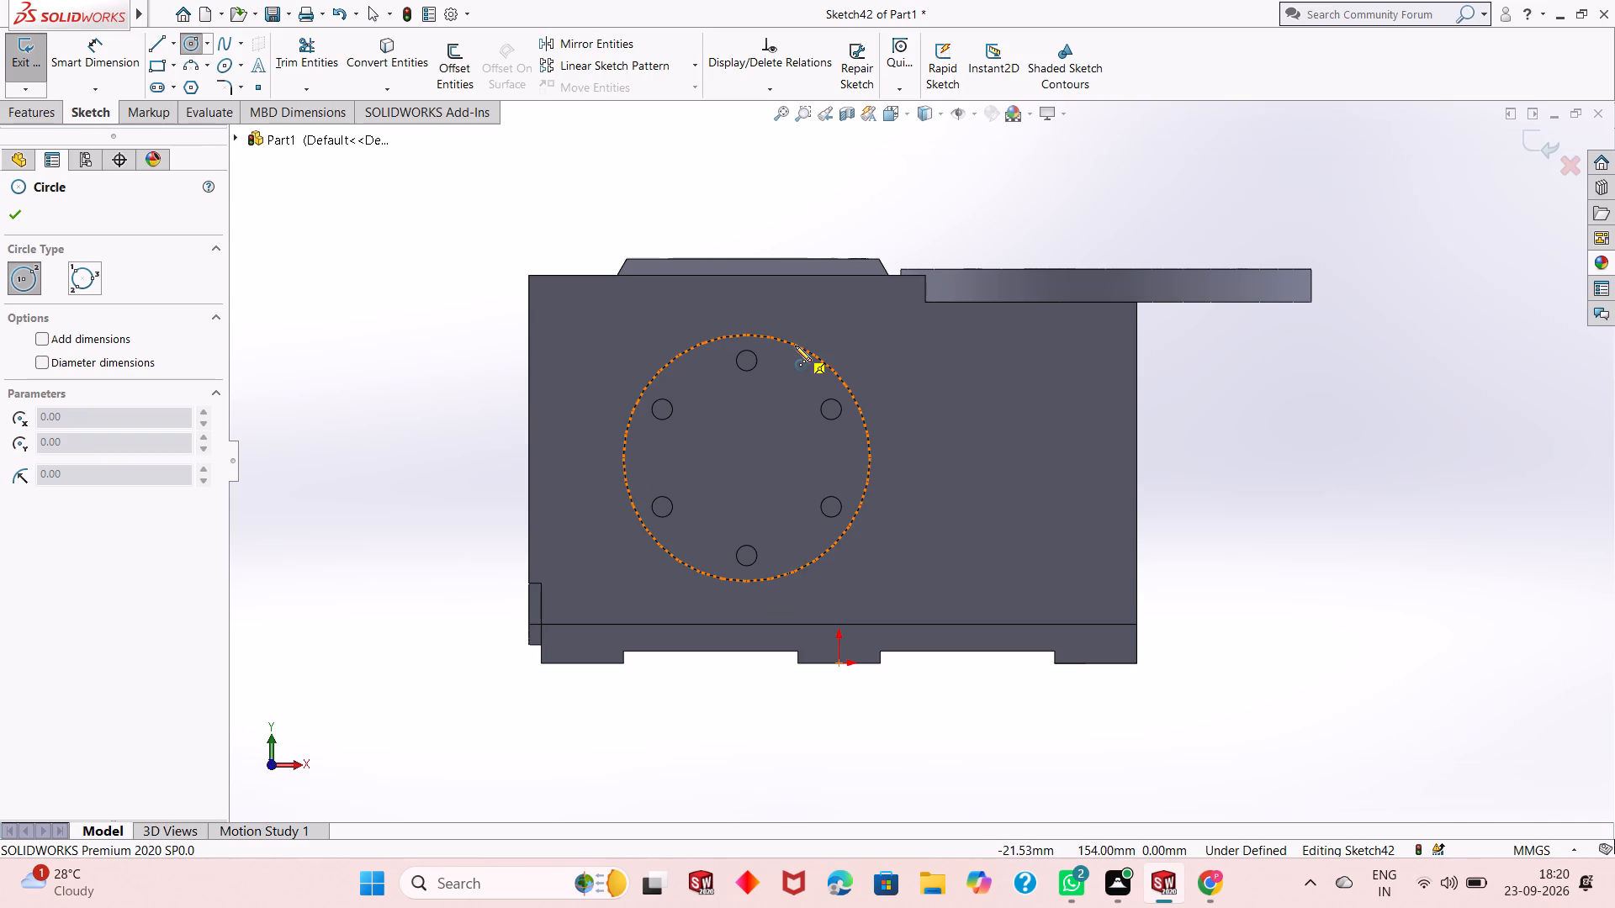
left_click(747, 457)
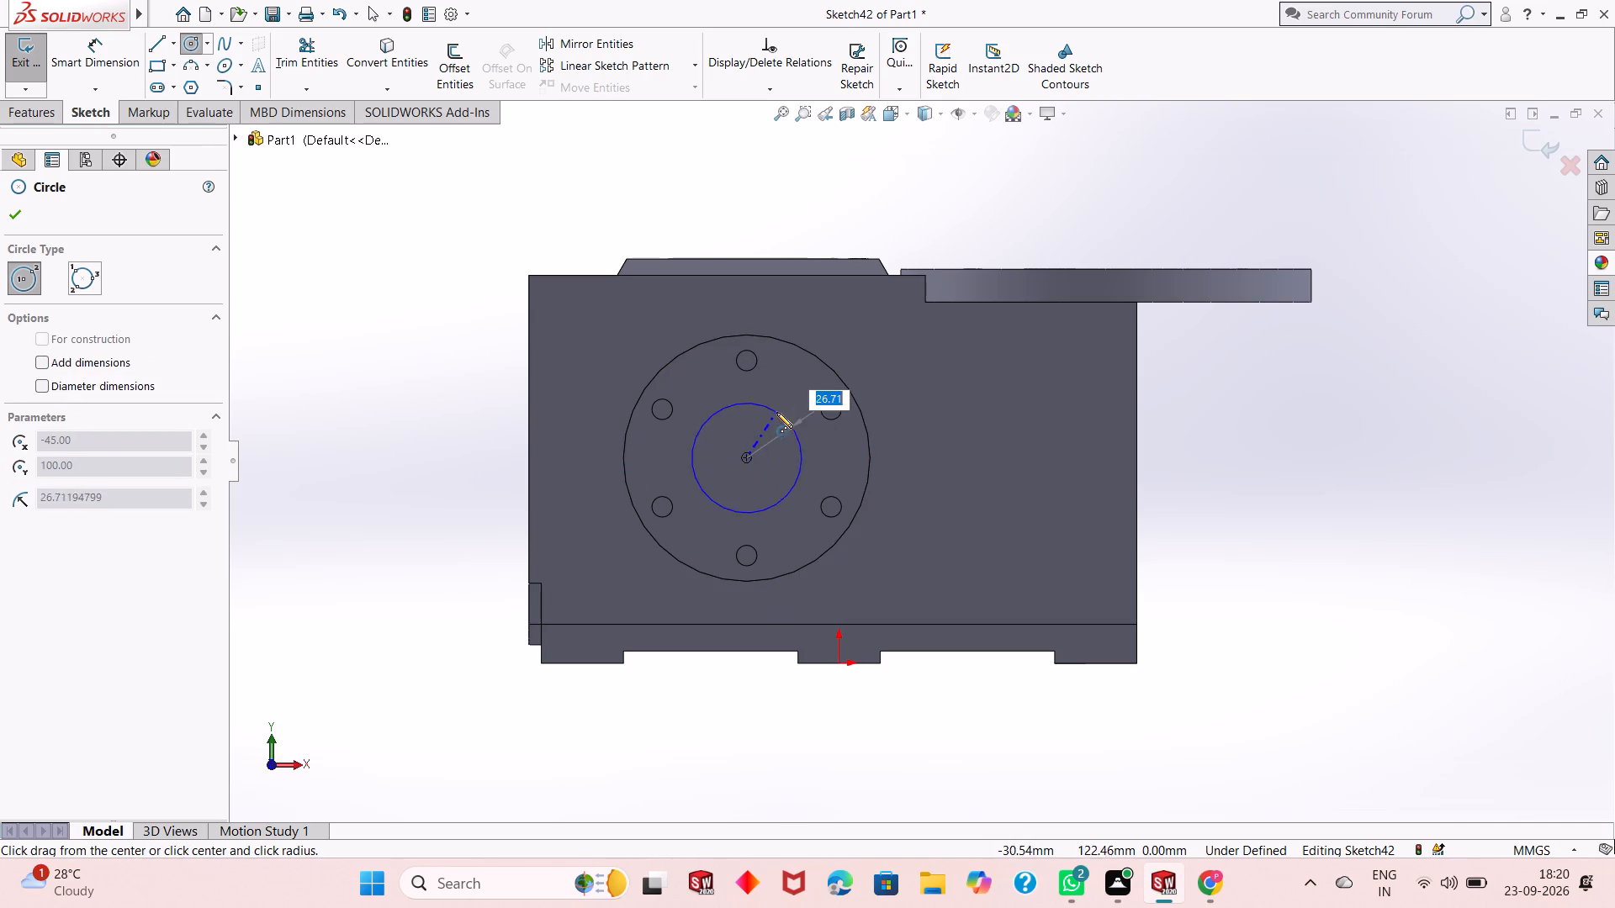
left_click(786, 398)
left_click(8, 216)
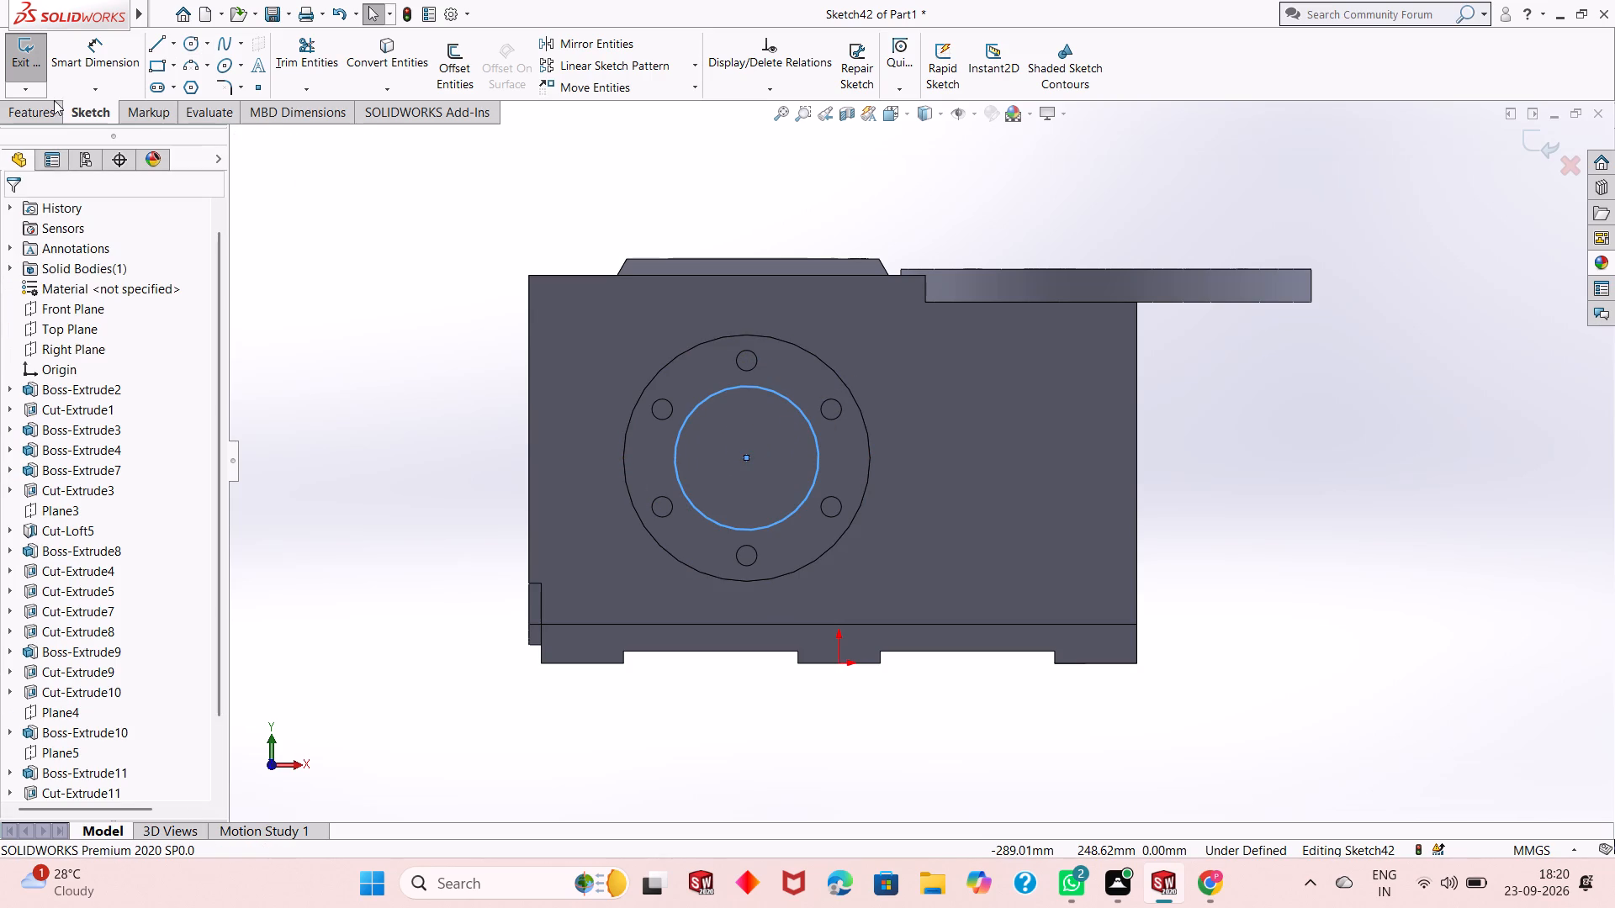
Dimension the new circle's diameter to 80 mm.
left_click(101, 53)
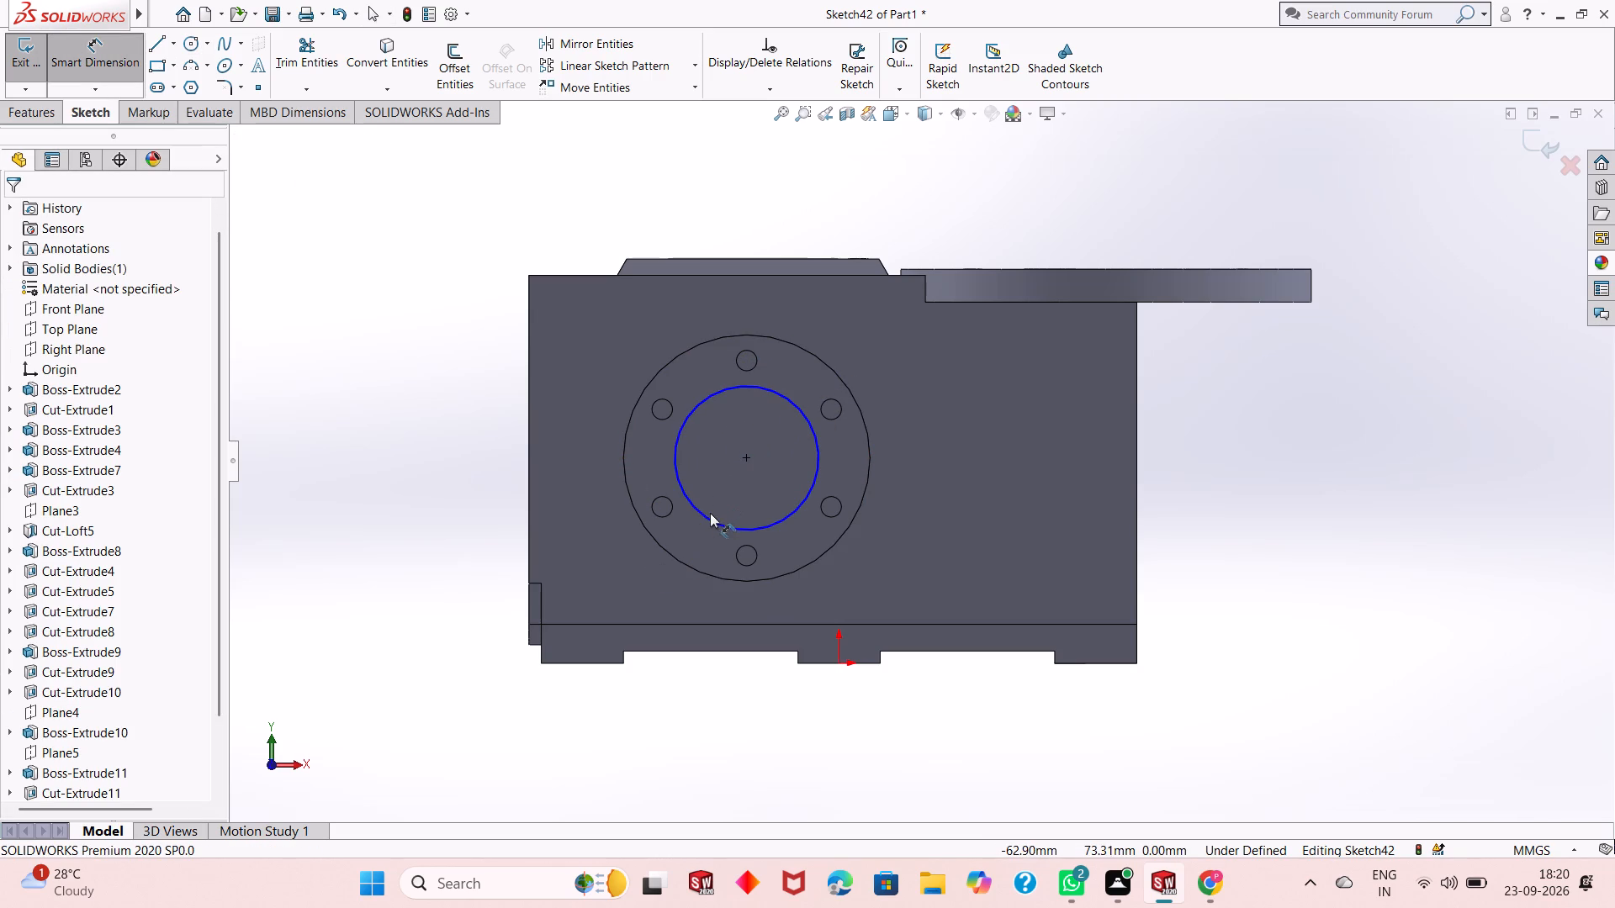
left_click(710, 515)
left_click(389, 617)
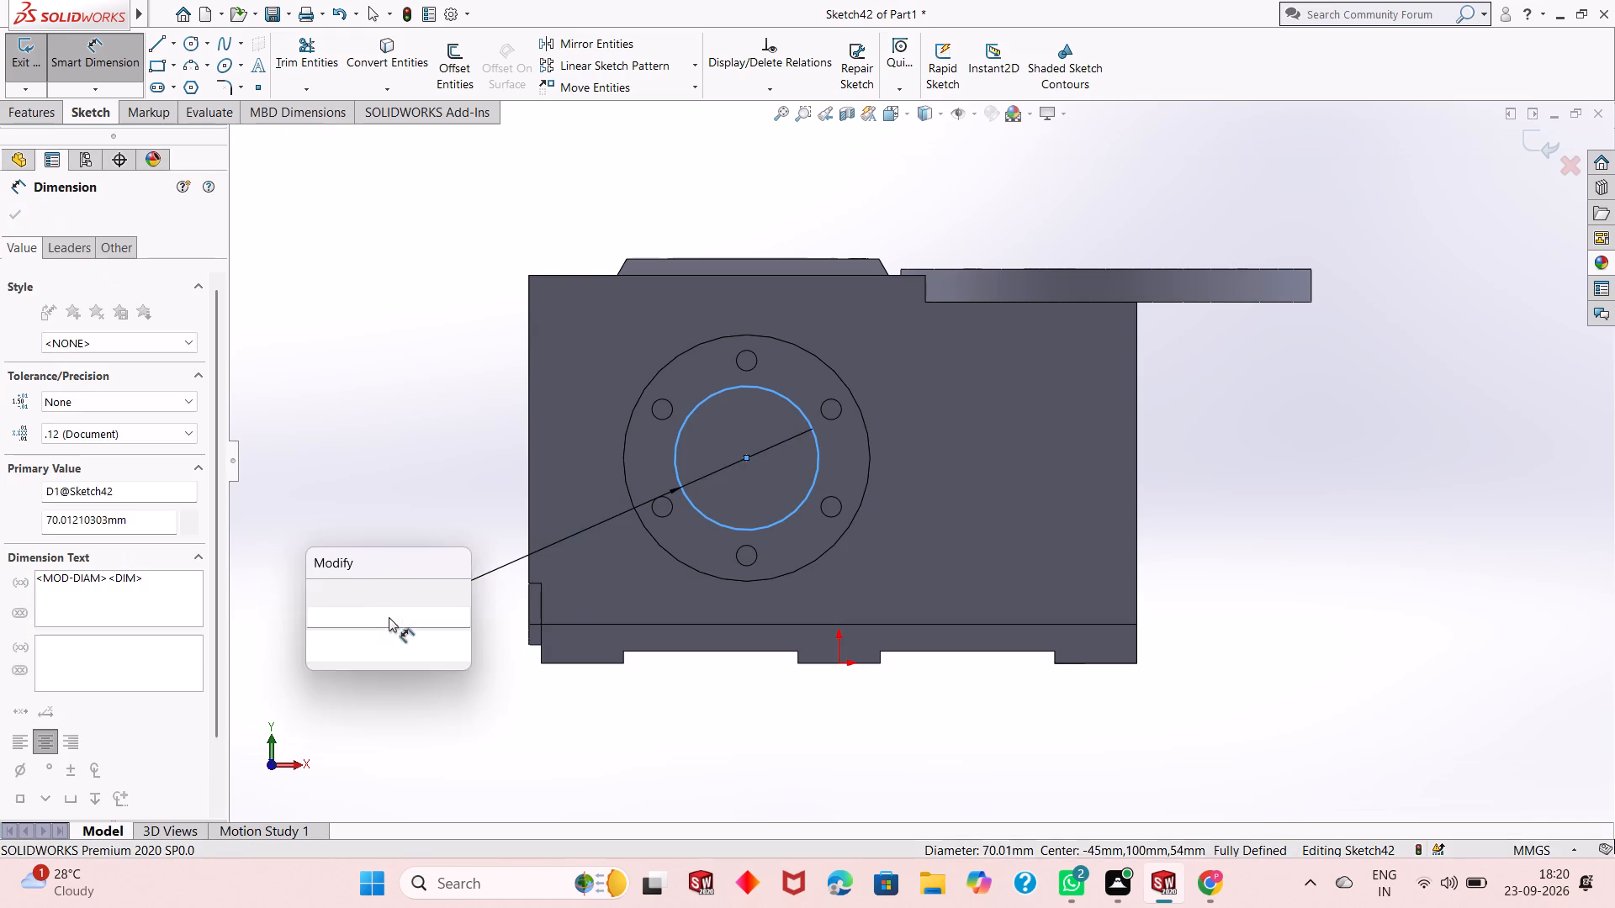
type("80")
key("Return")
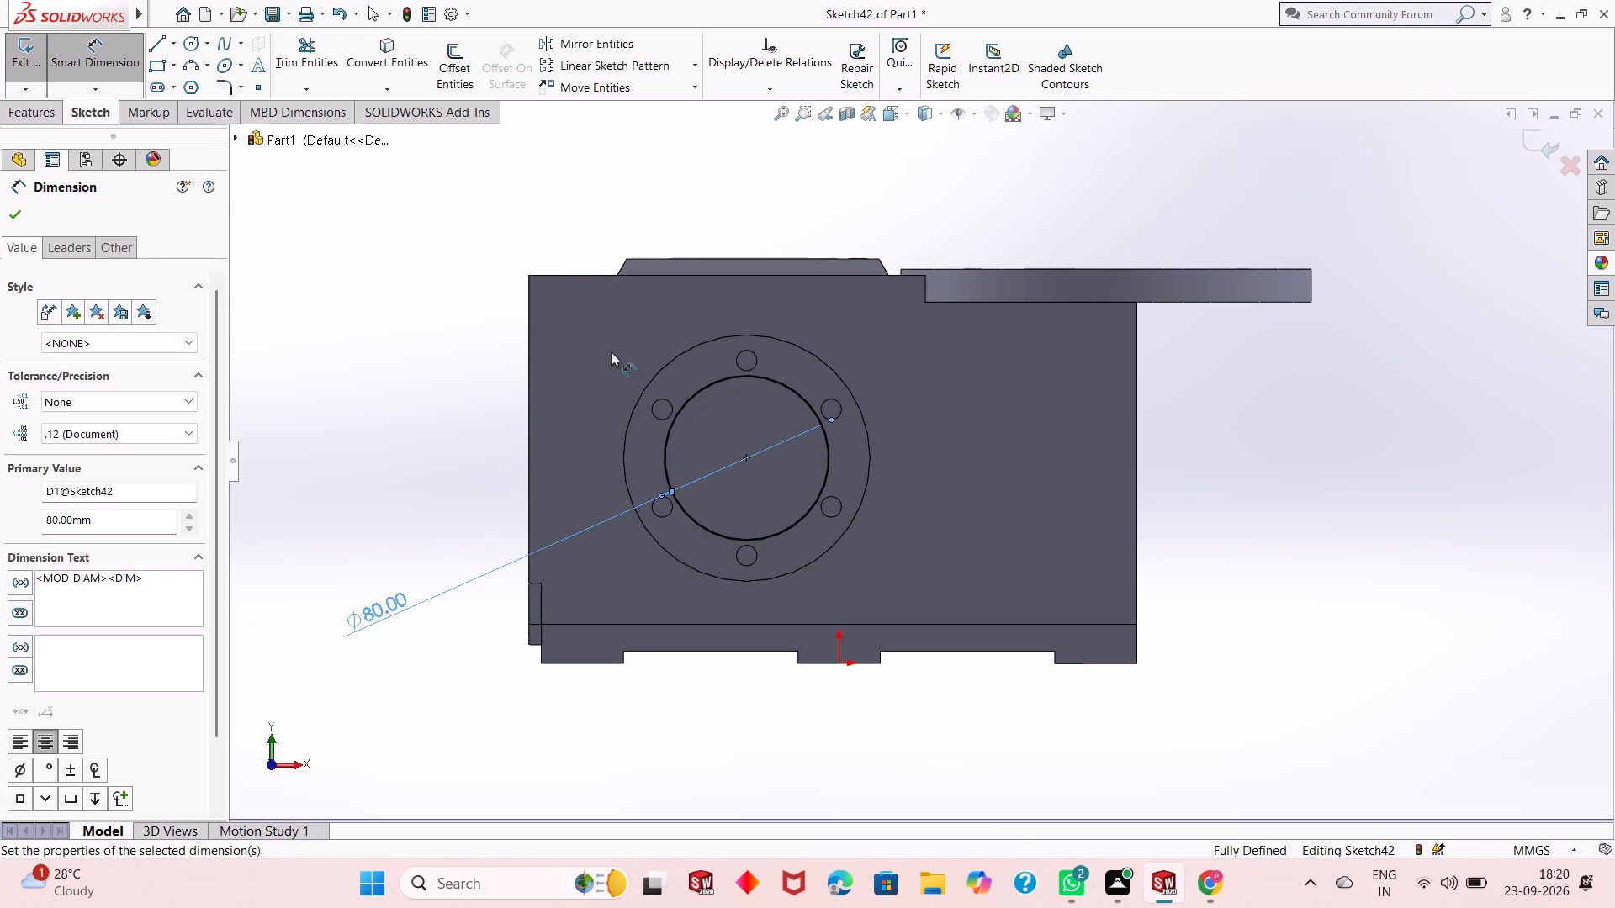
left_click(5, 211)
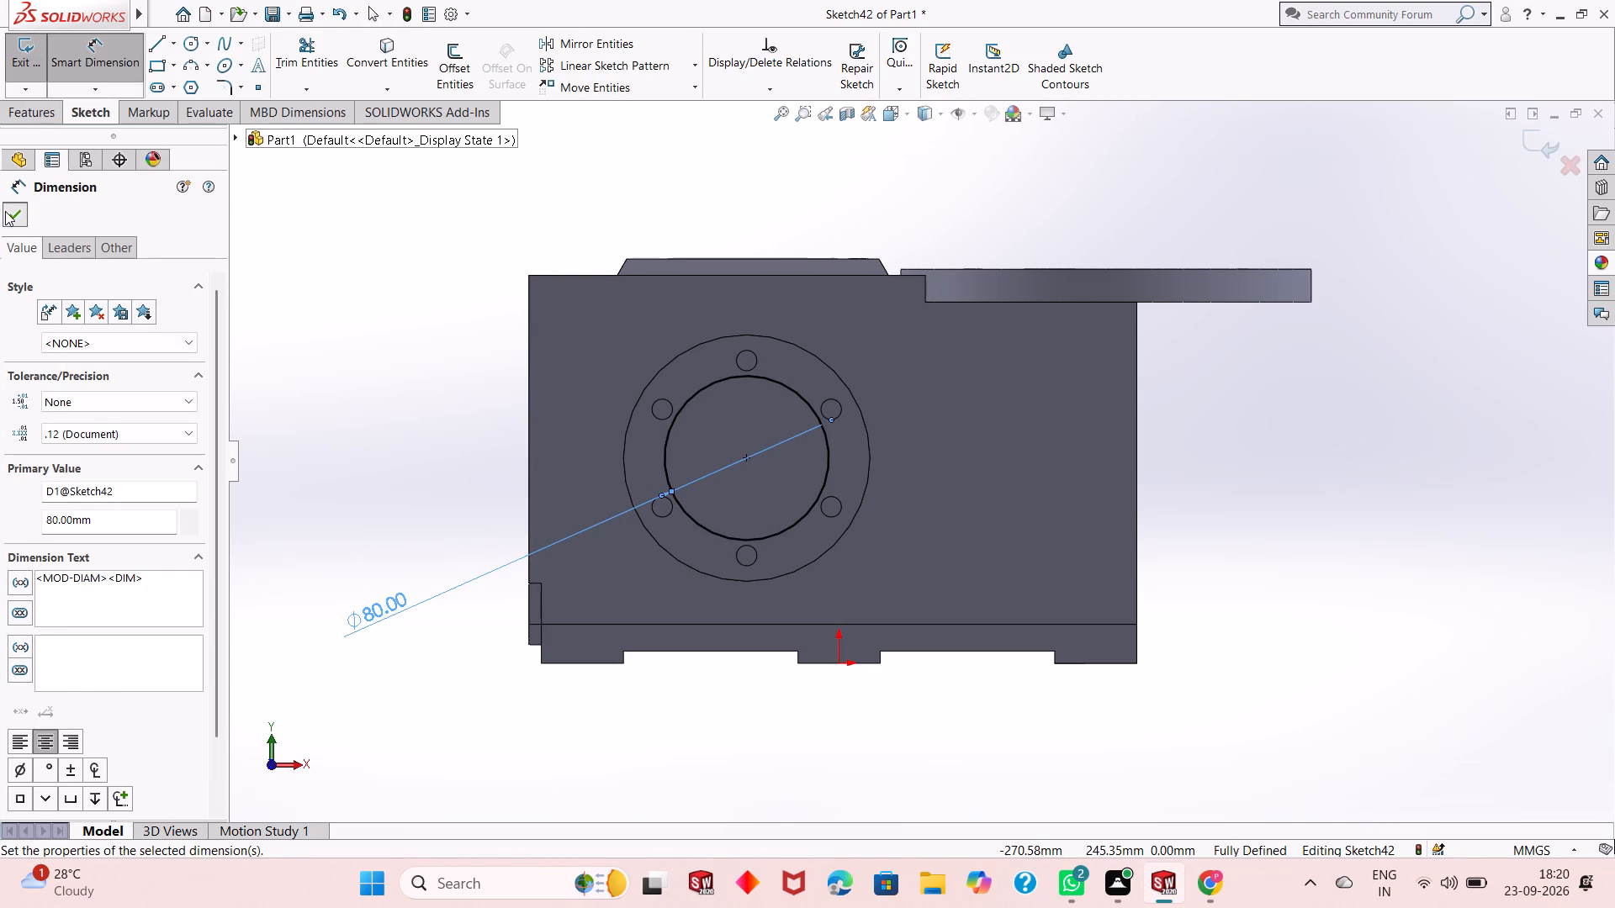
Cut-extrude the 80 mm circle into the opposite boss face with a blind depth of 4 mm.
left_click(30, 122)
left_click(288, 66)
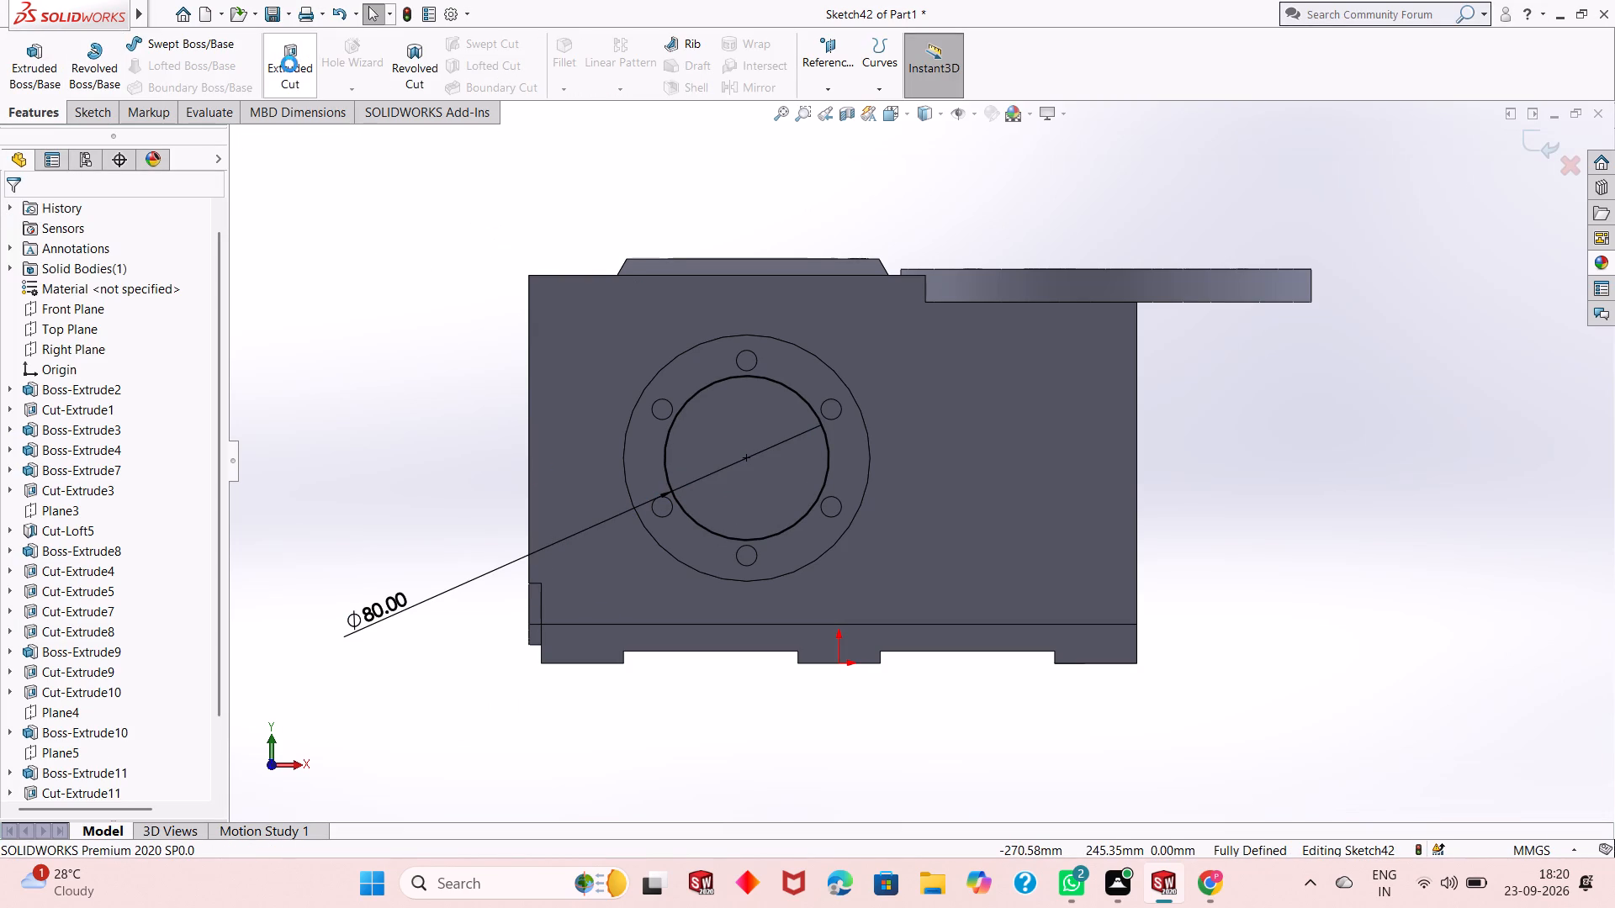
middle_click_drag(652, 518, 683, 569)
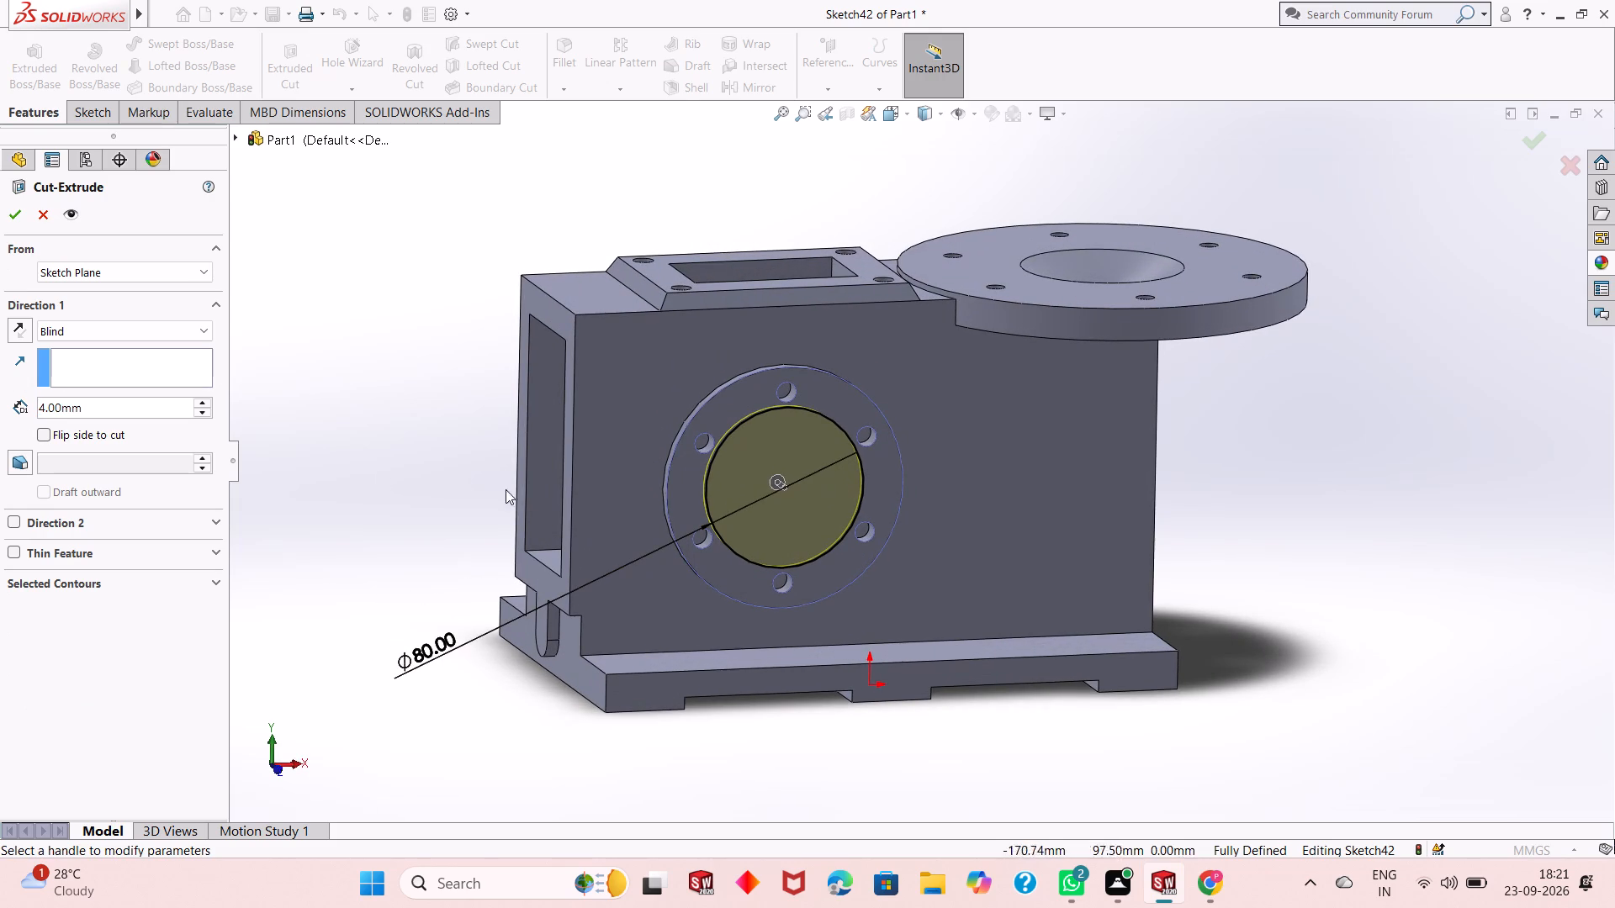
left_click(14, 204)
left_click(410, 467)
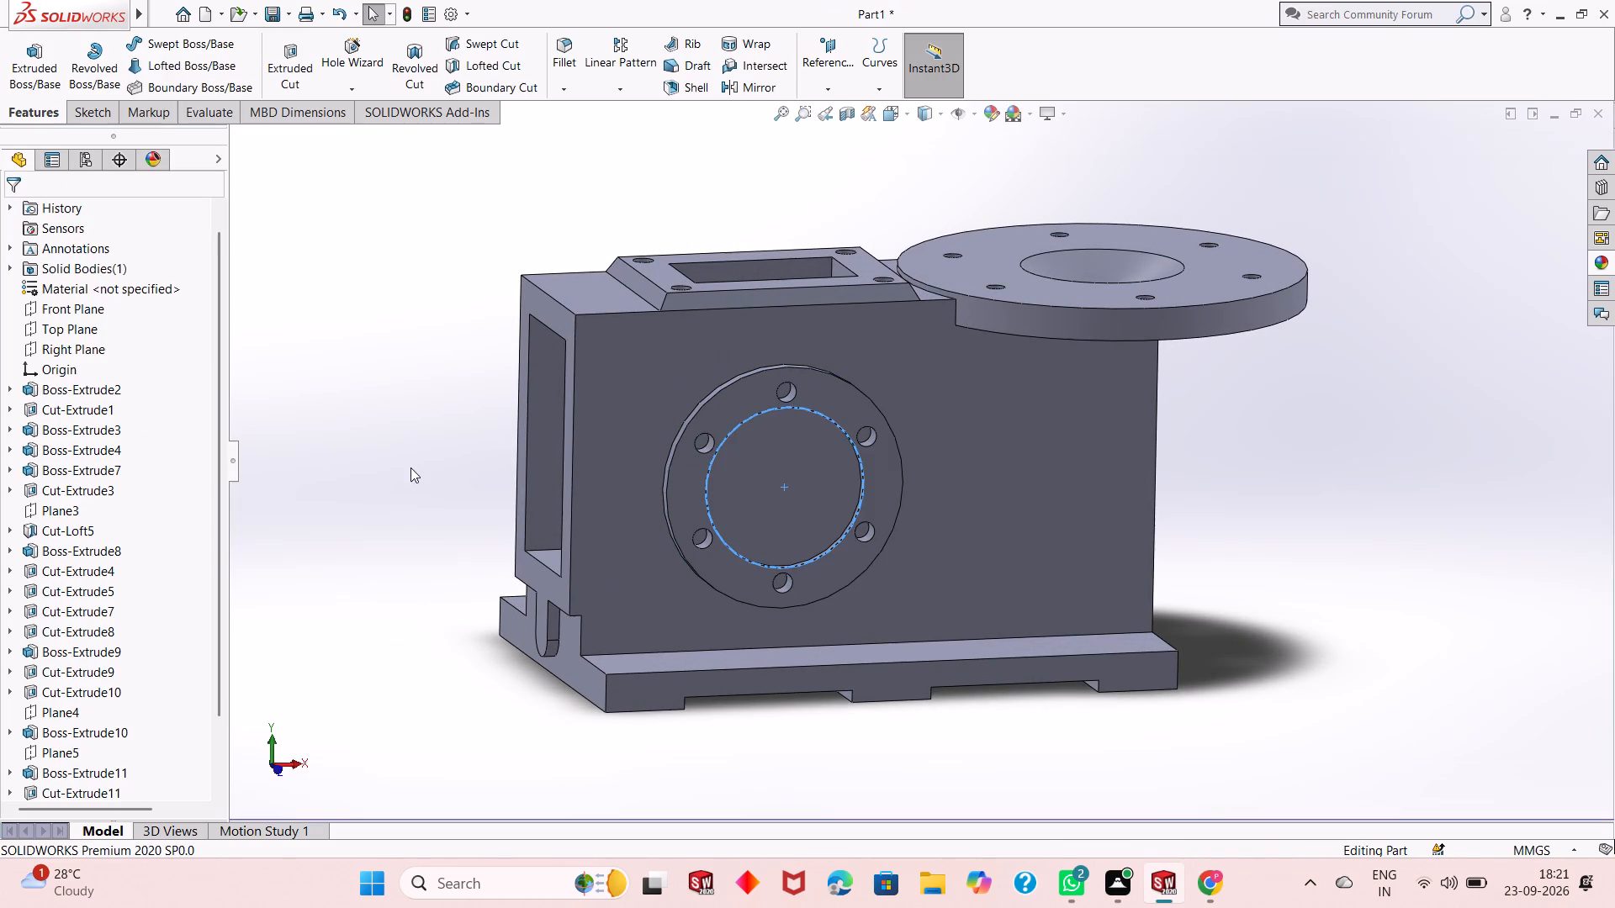
Sketch a circle about 56 mm in diameter on the floor of the new recess, concentric with it.
middle_click_drag(828, 534, 883, 524)
left_click(878, 508)
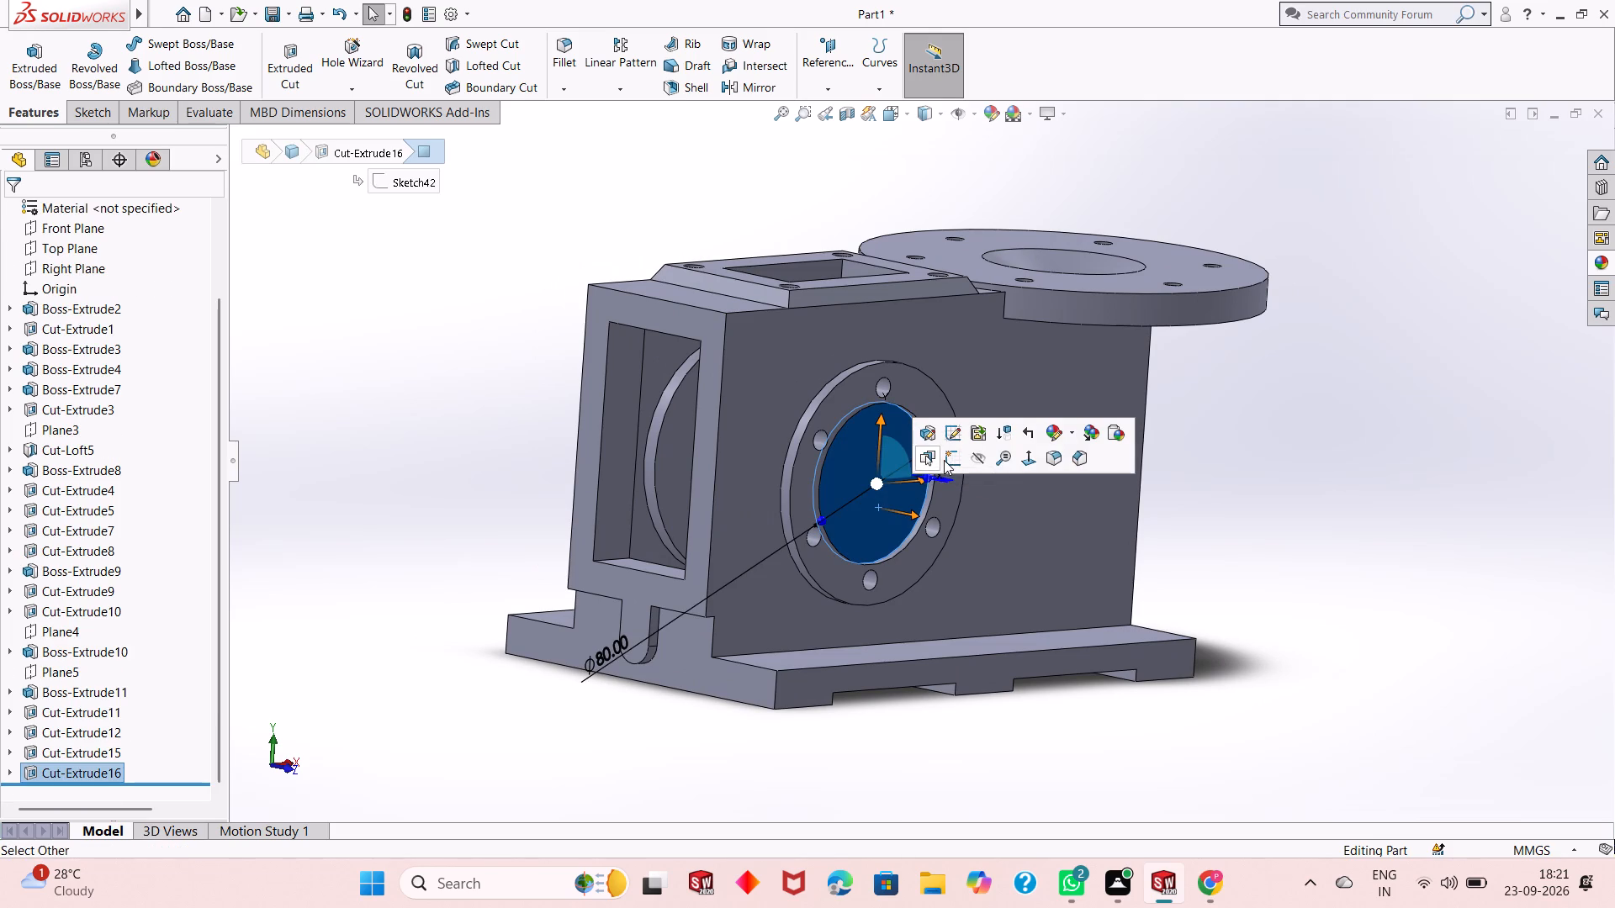
left_click(944, 460)
key("ctrl+8")
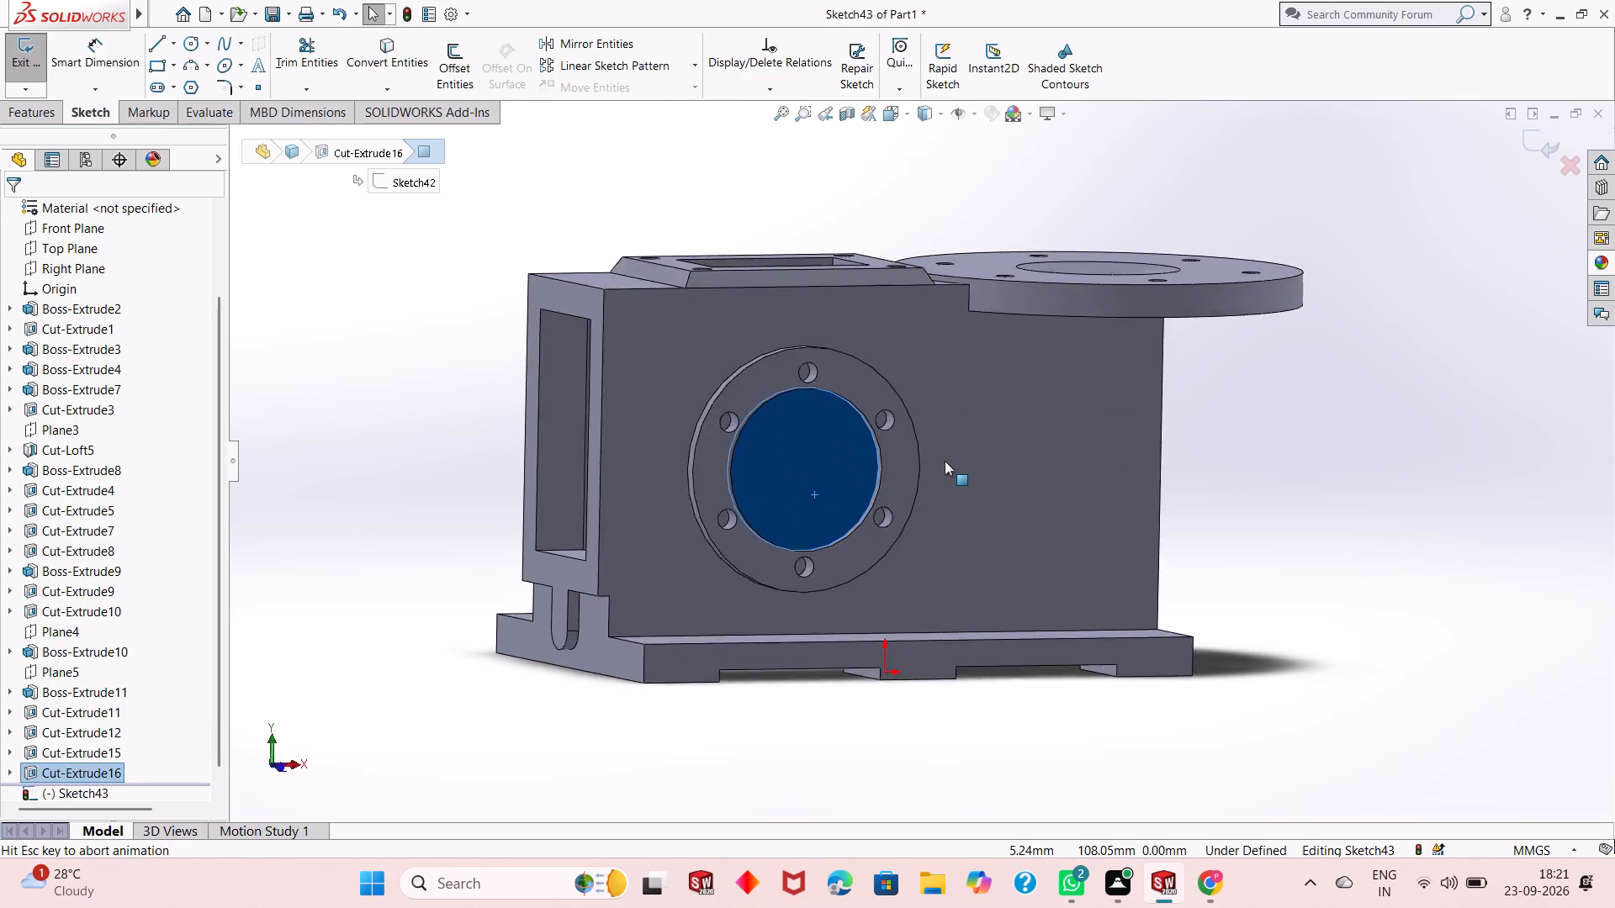
key("Escape")
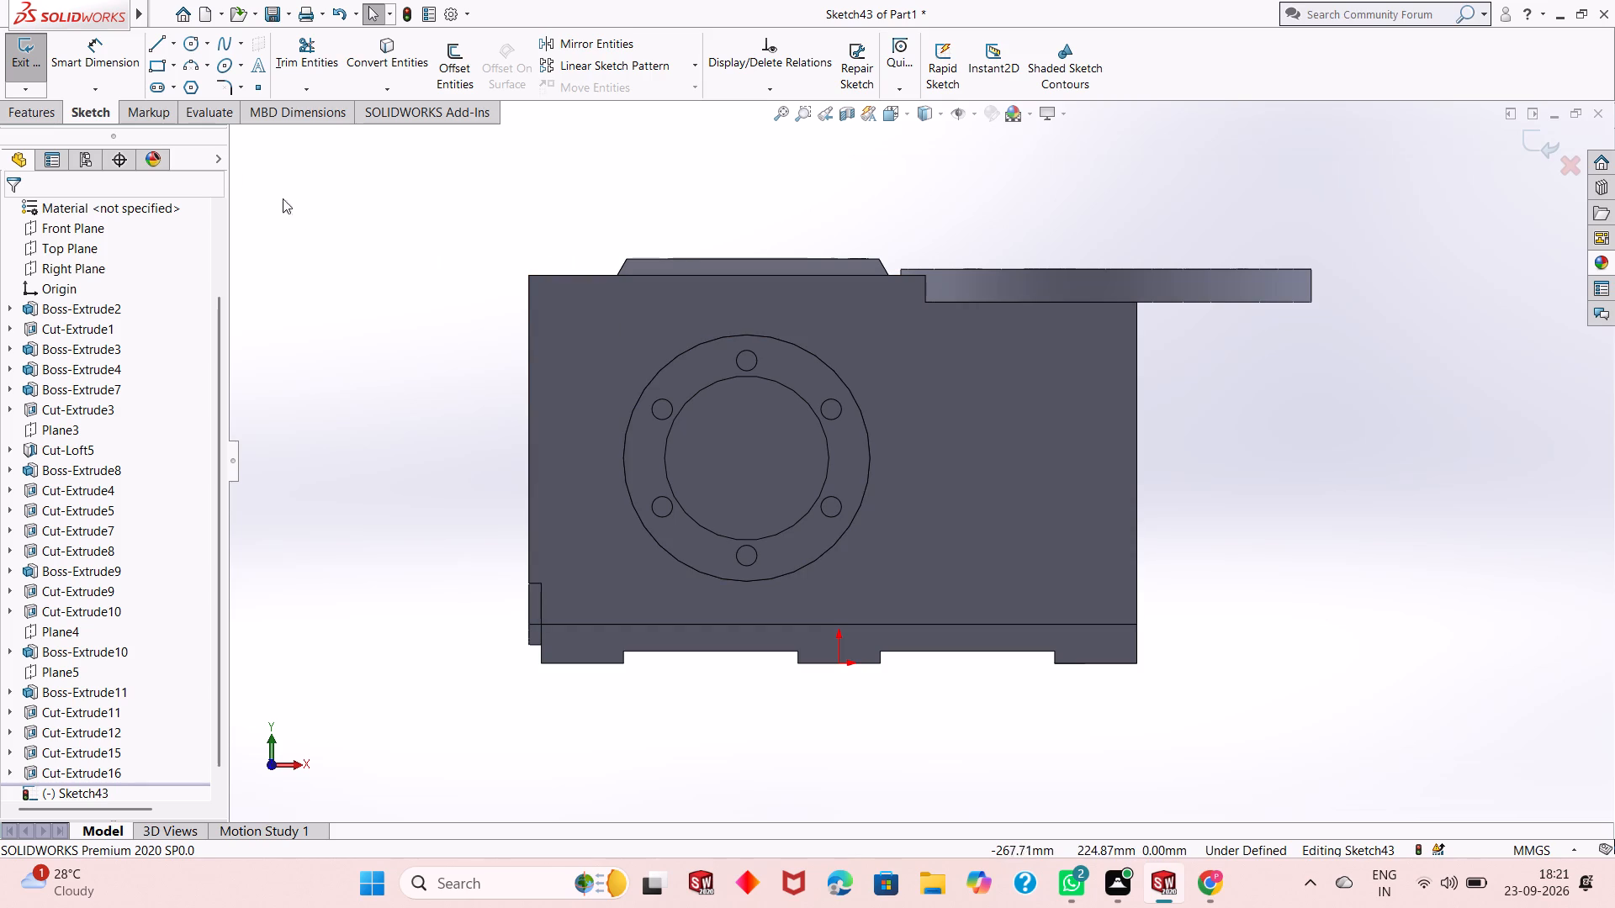
left_click(183, 45)
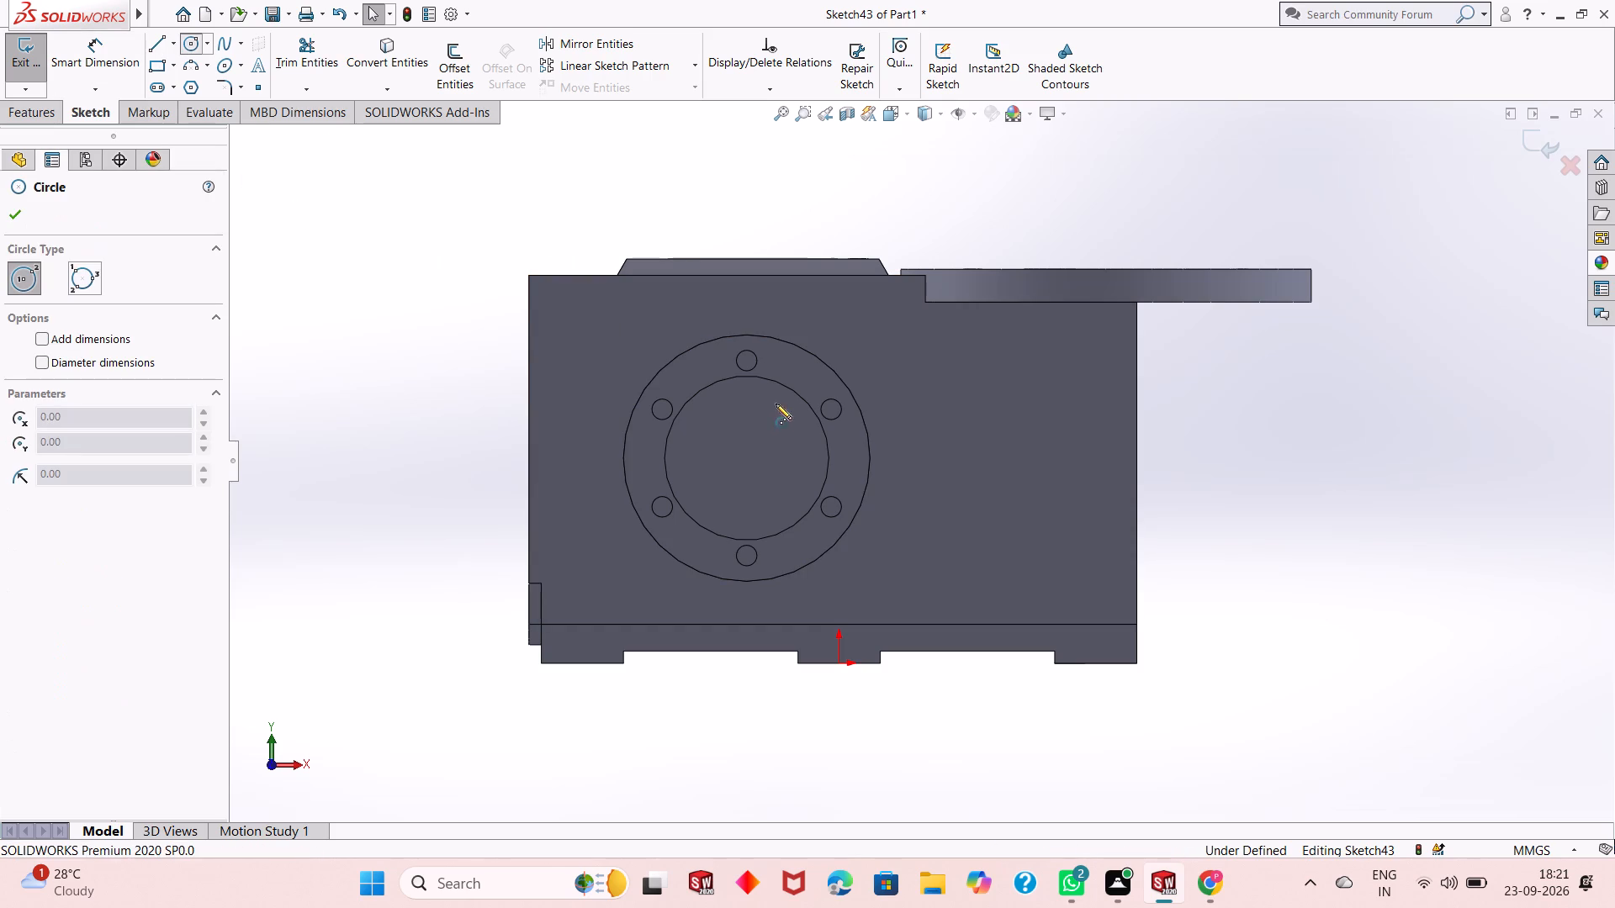
left_click(746, 460)
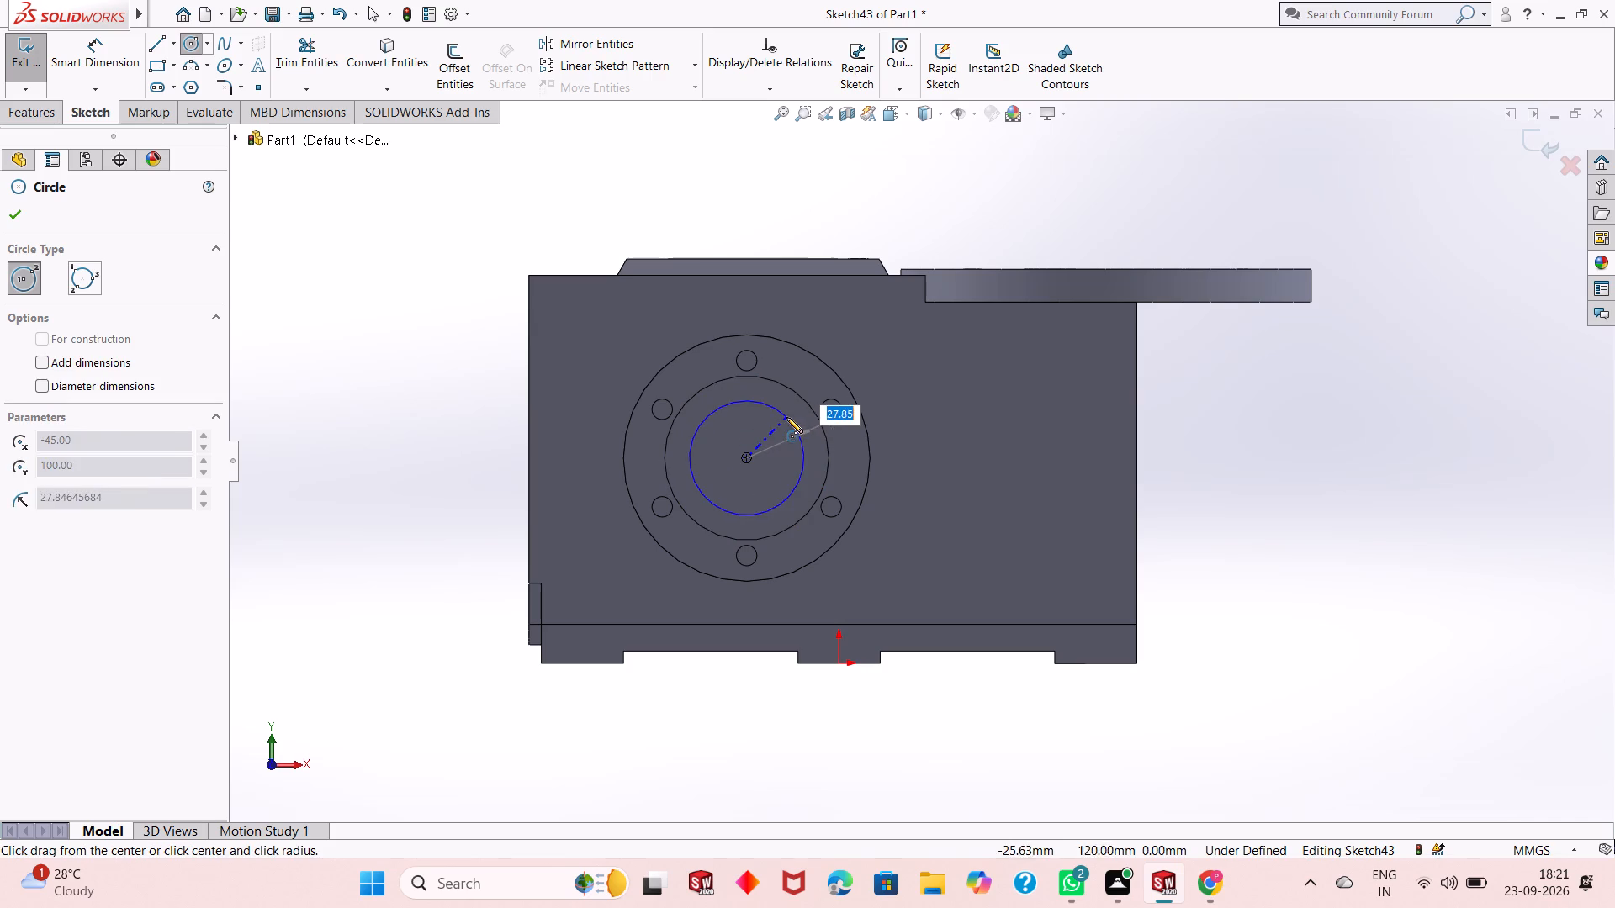
left_click(786, 417)
left_click(6, 213)
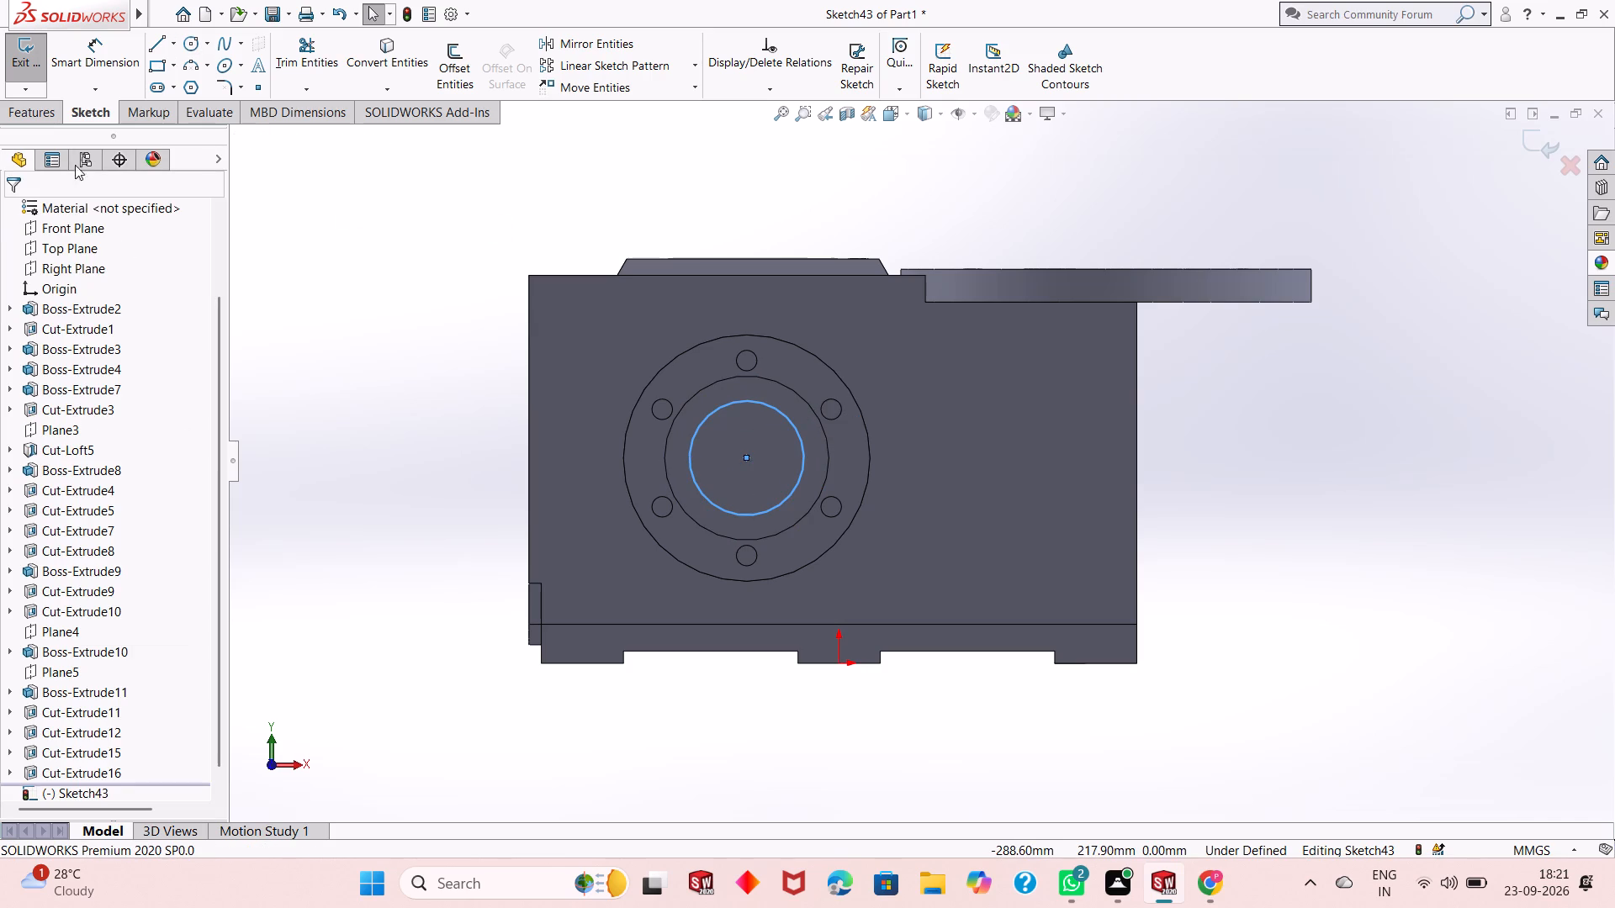
Dimension the recess-floor circle's diameter to 78 mm.
left_click(131, 55)
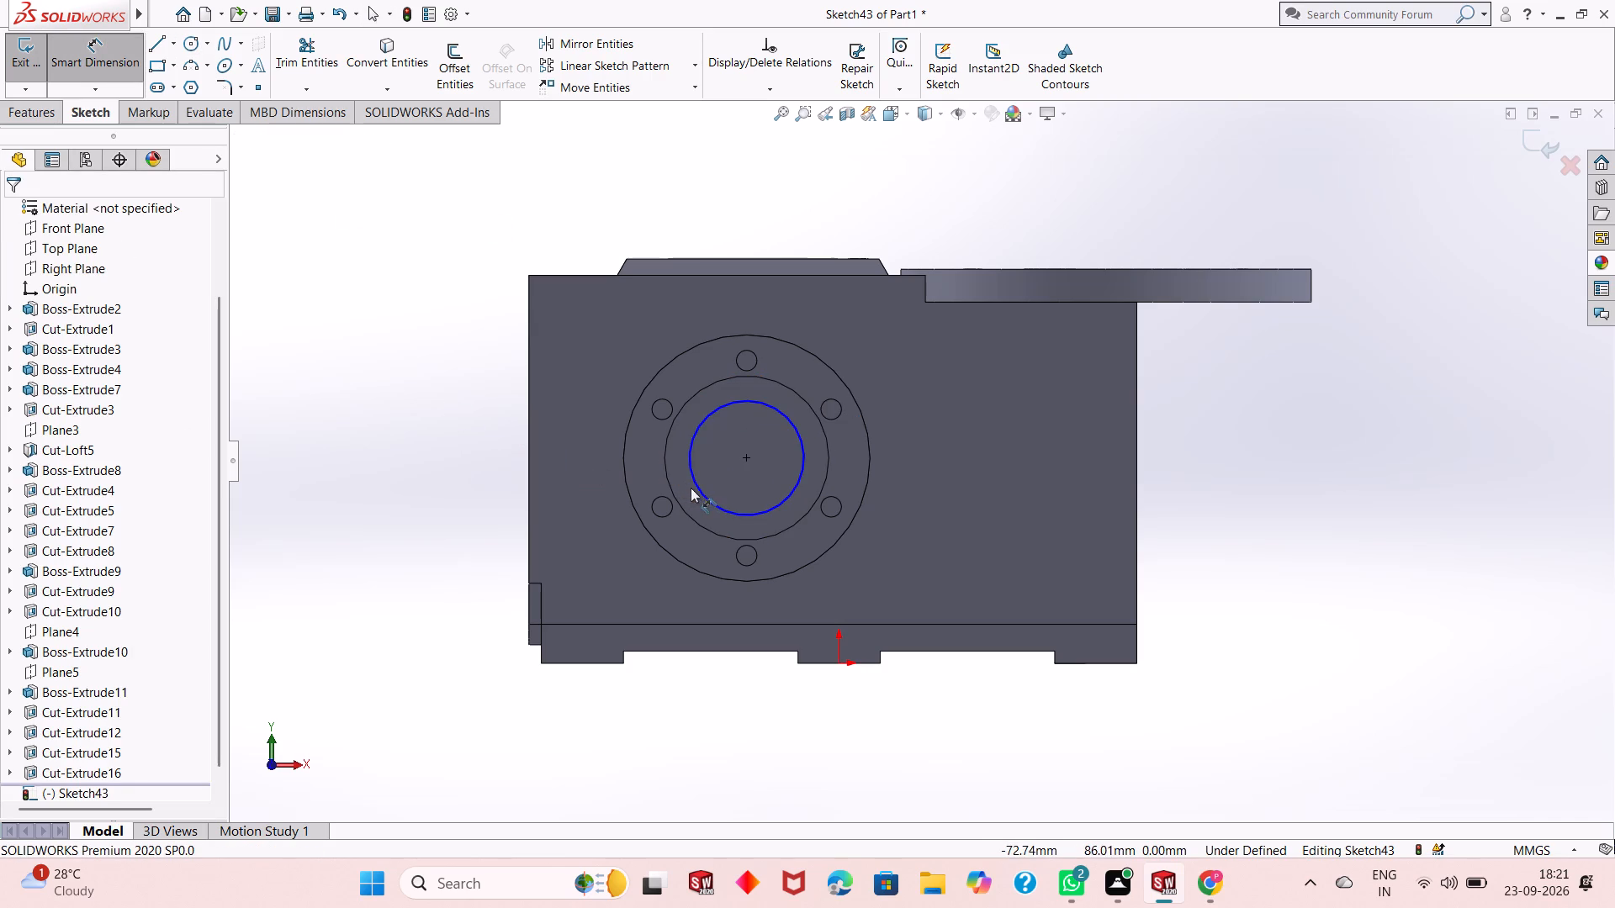
left_click(712, 499)
left_click(396, 638)
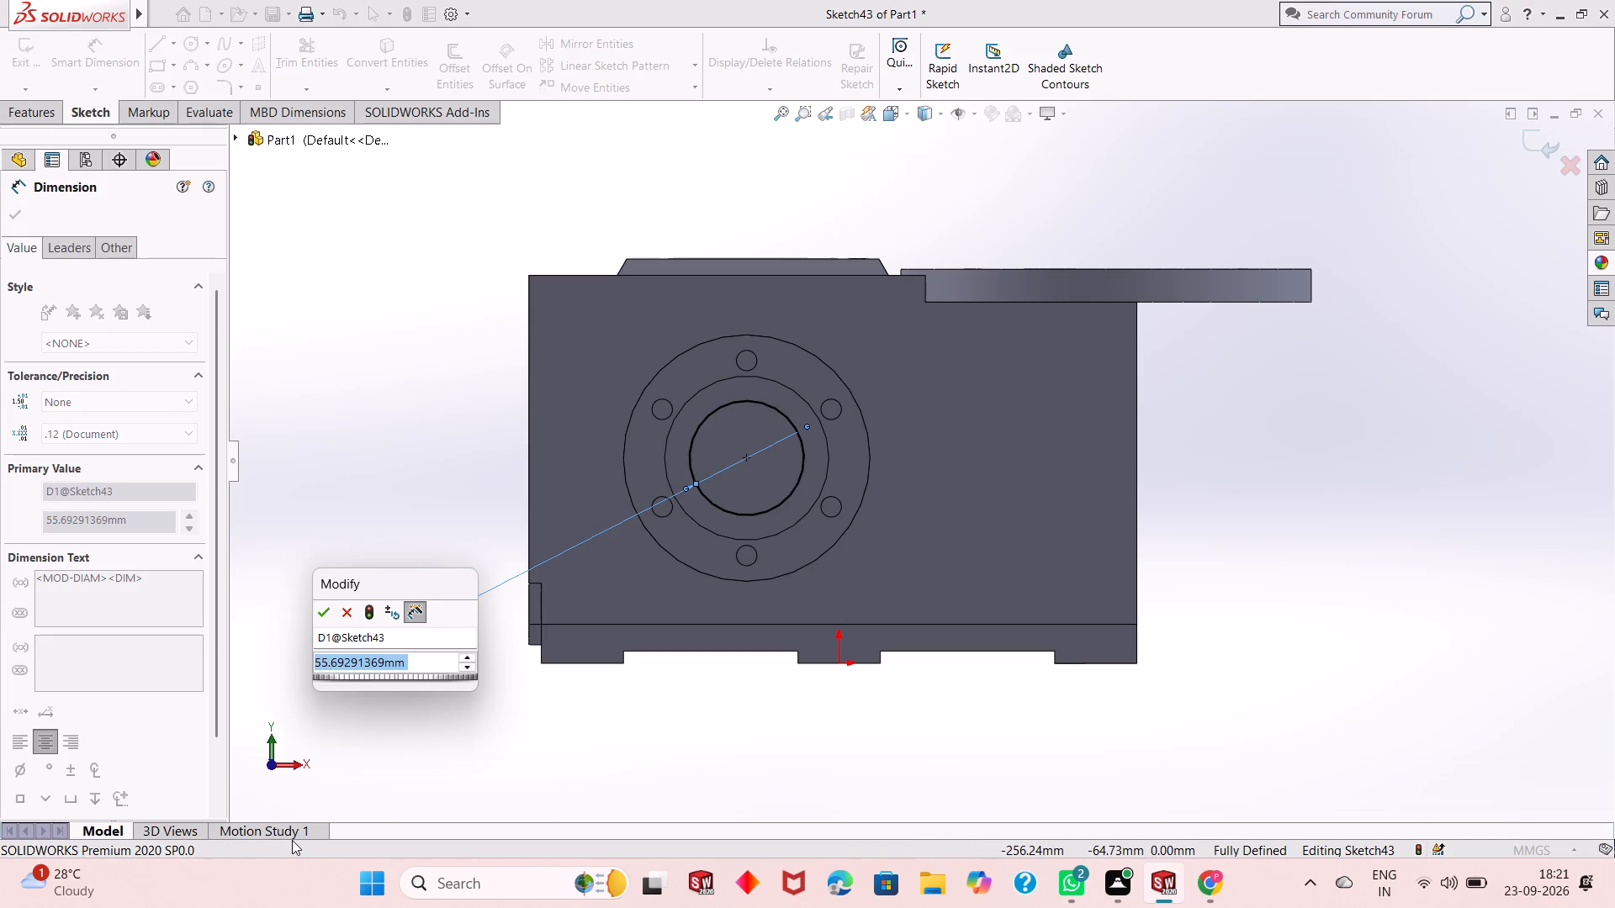
type("78")
key("Return")
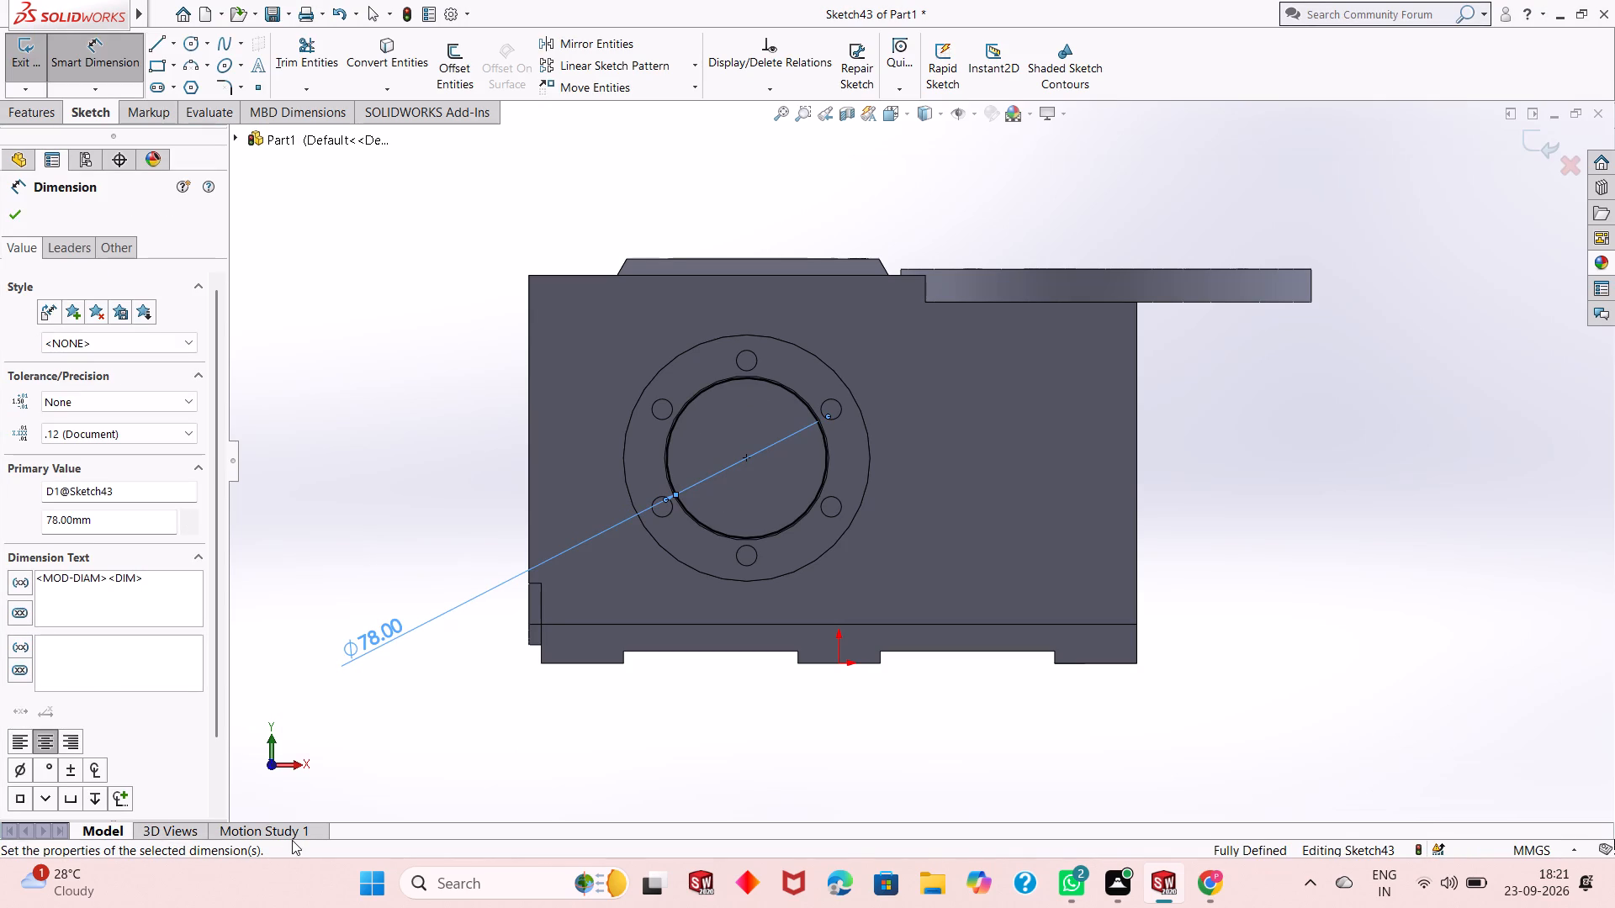
Set the recess-floor circle's diameter to 76 mm.
double_click(389, 643)
double_click(379, 640)
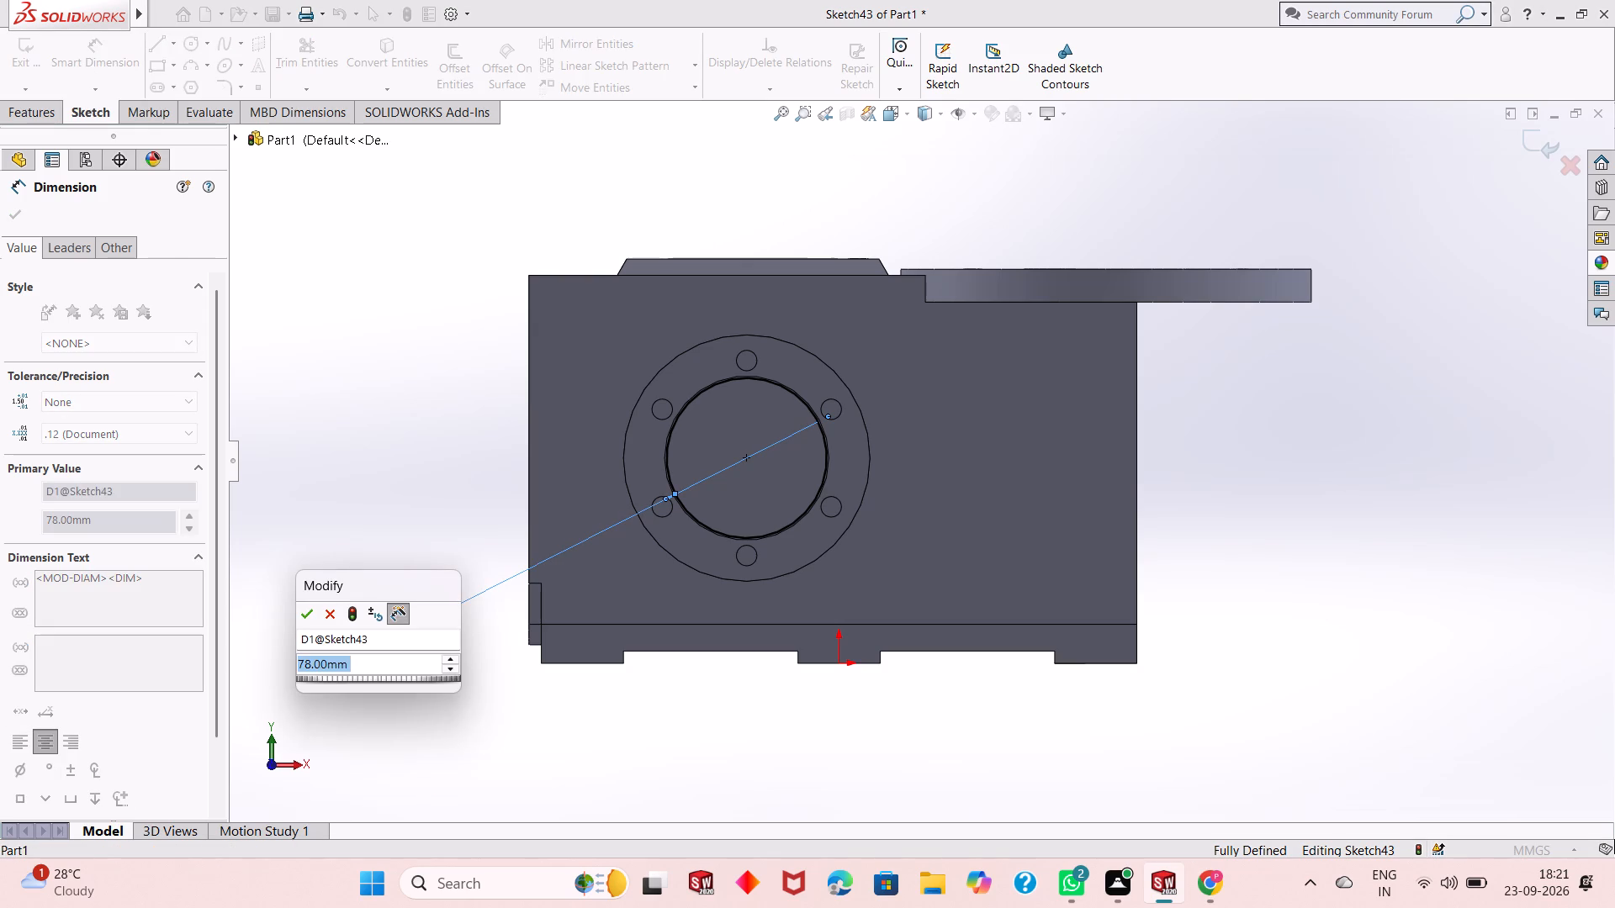
type("76")
key("Return")
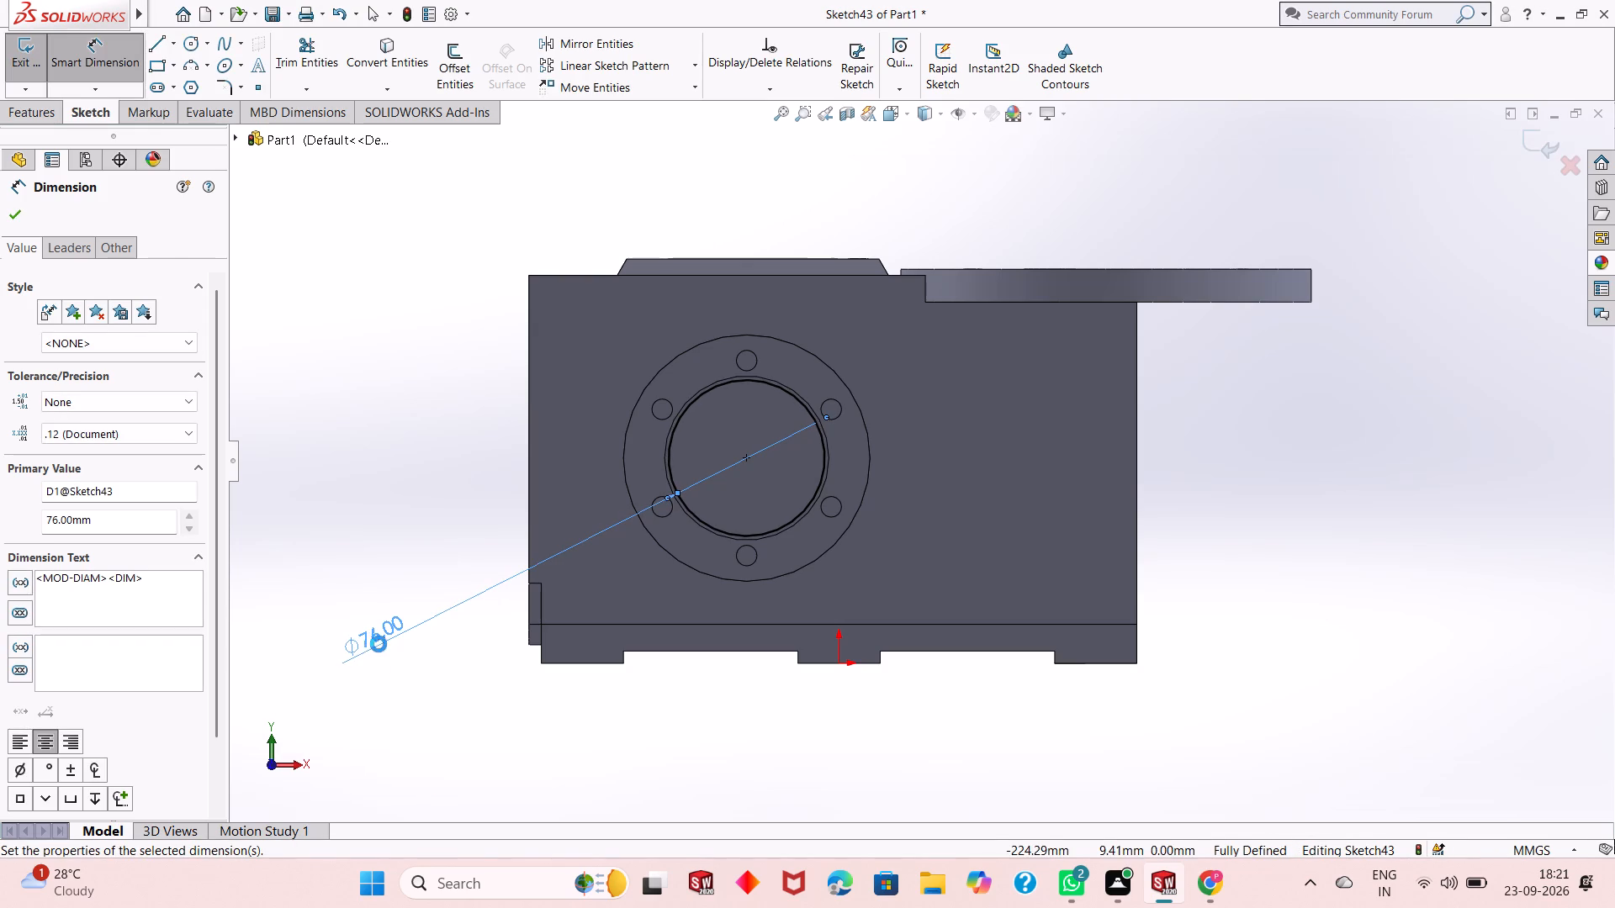
left_click(11, 219)
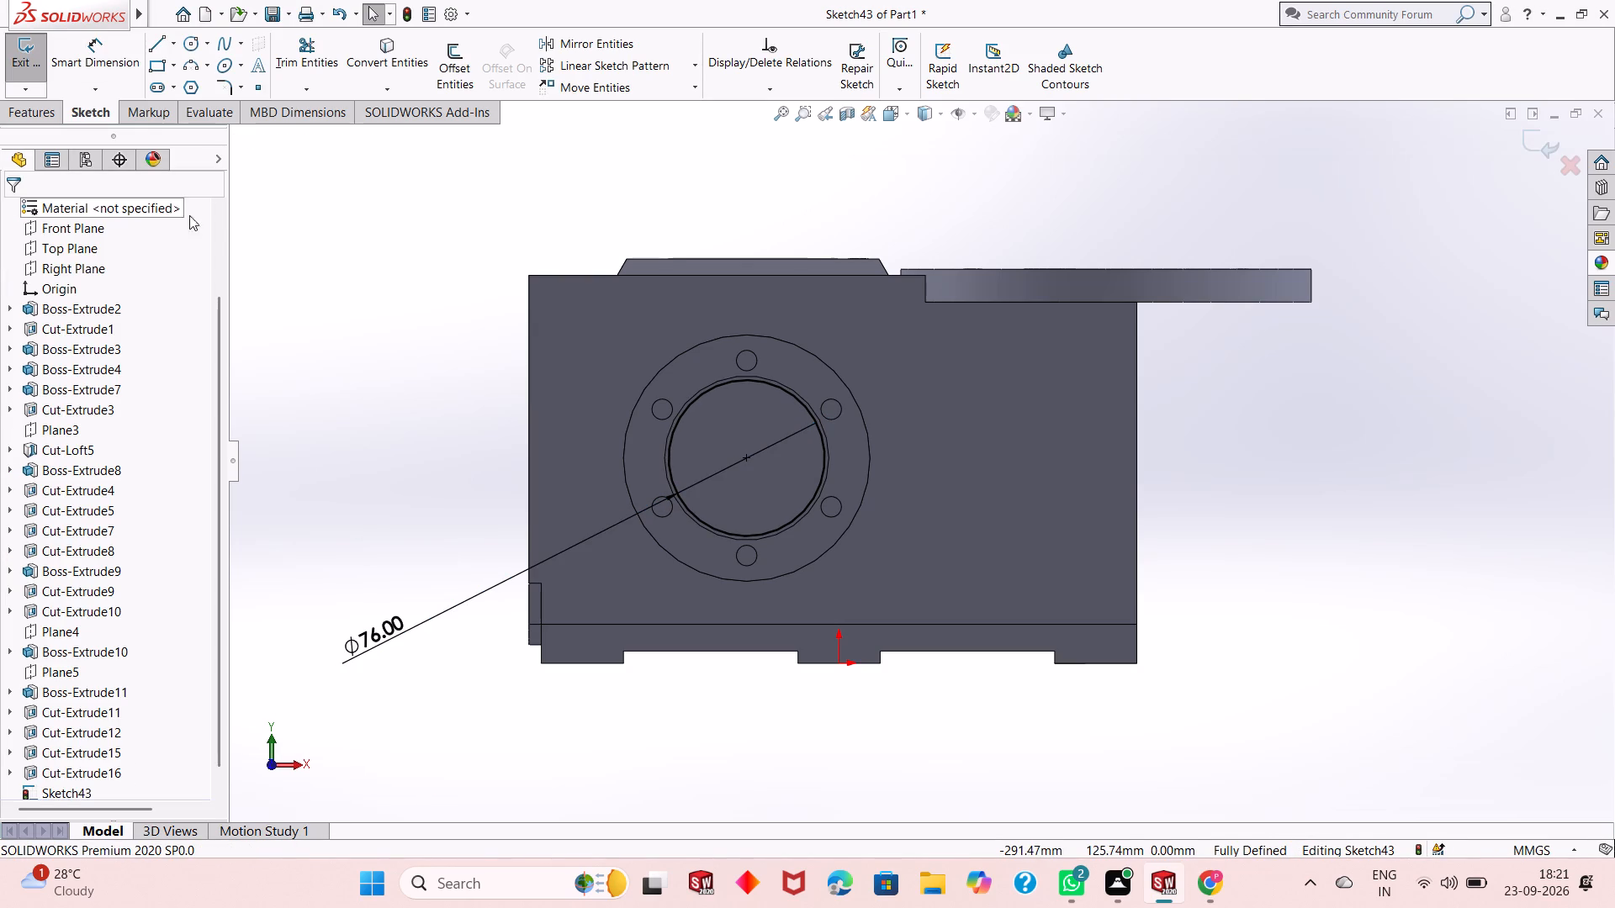
Cut-extrude the 76 mm recess-floor circle with a Through All end condition to bore through both side bosses.
left_click(10, 113)
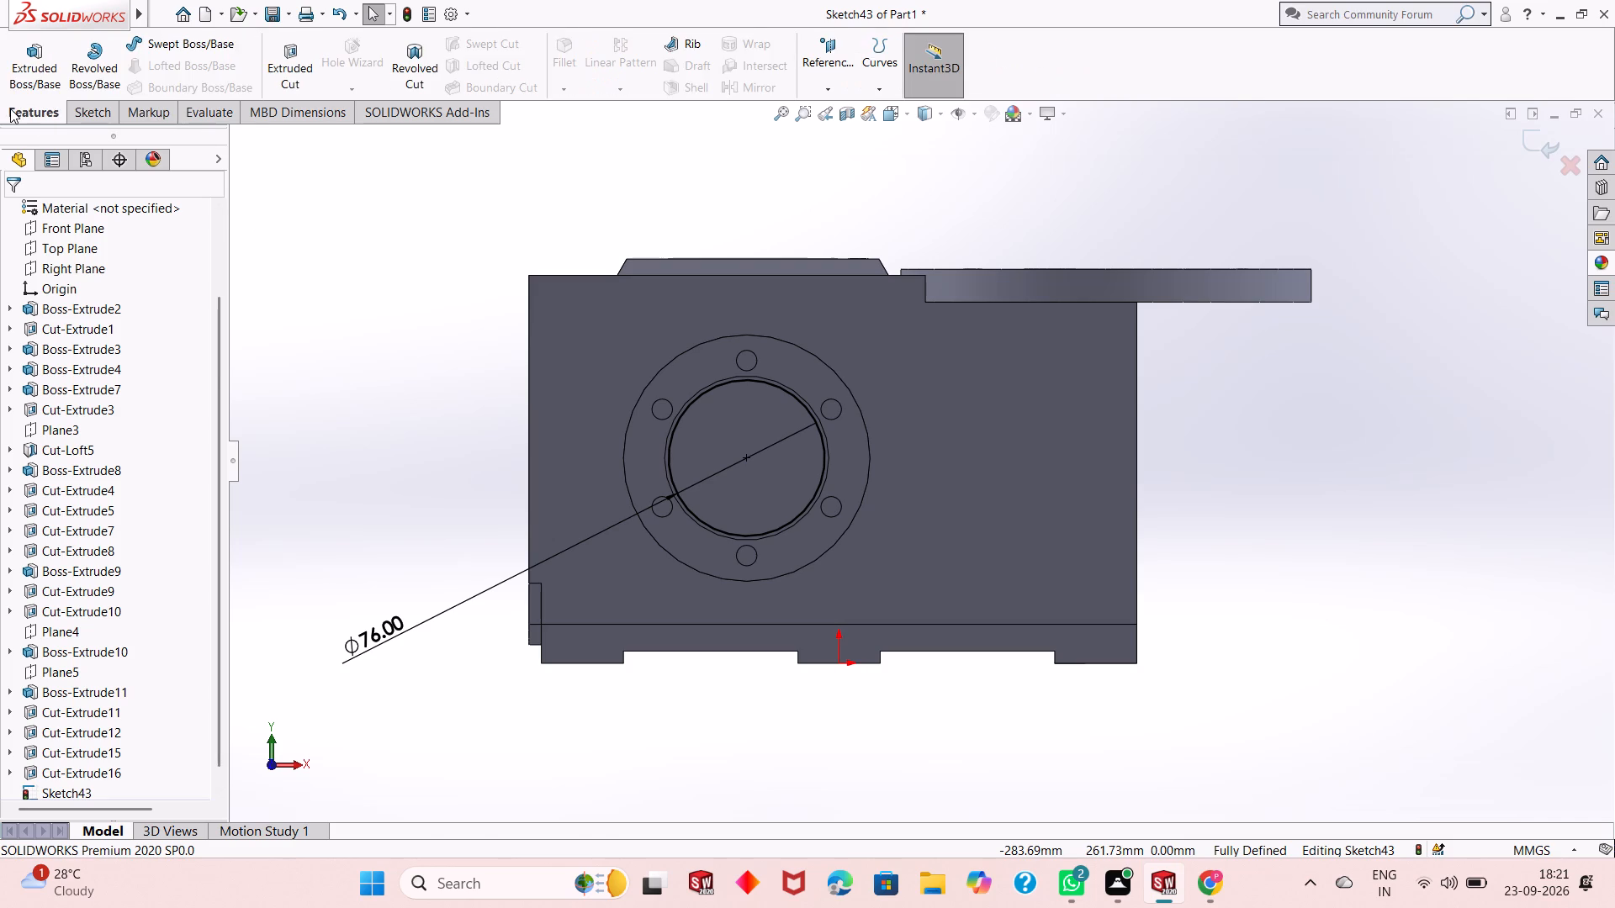
left_click(299, 61)
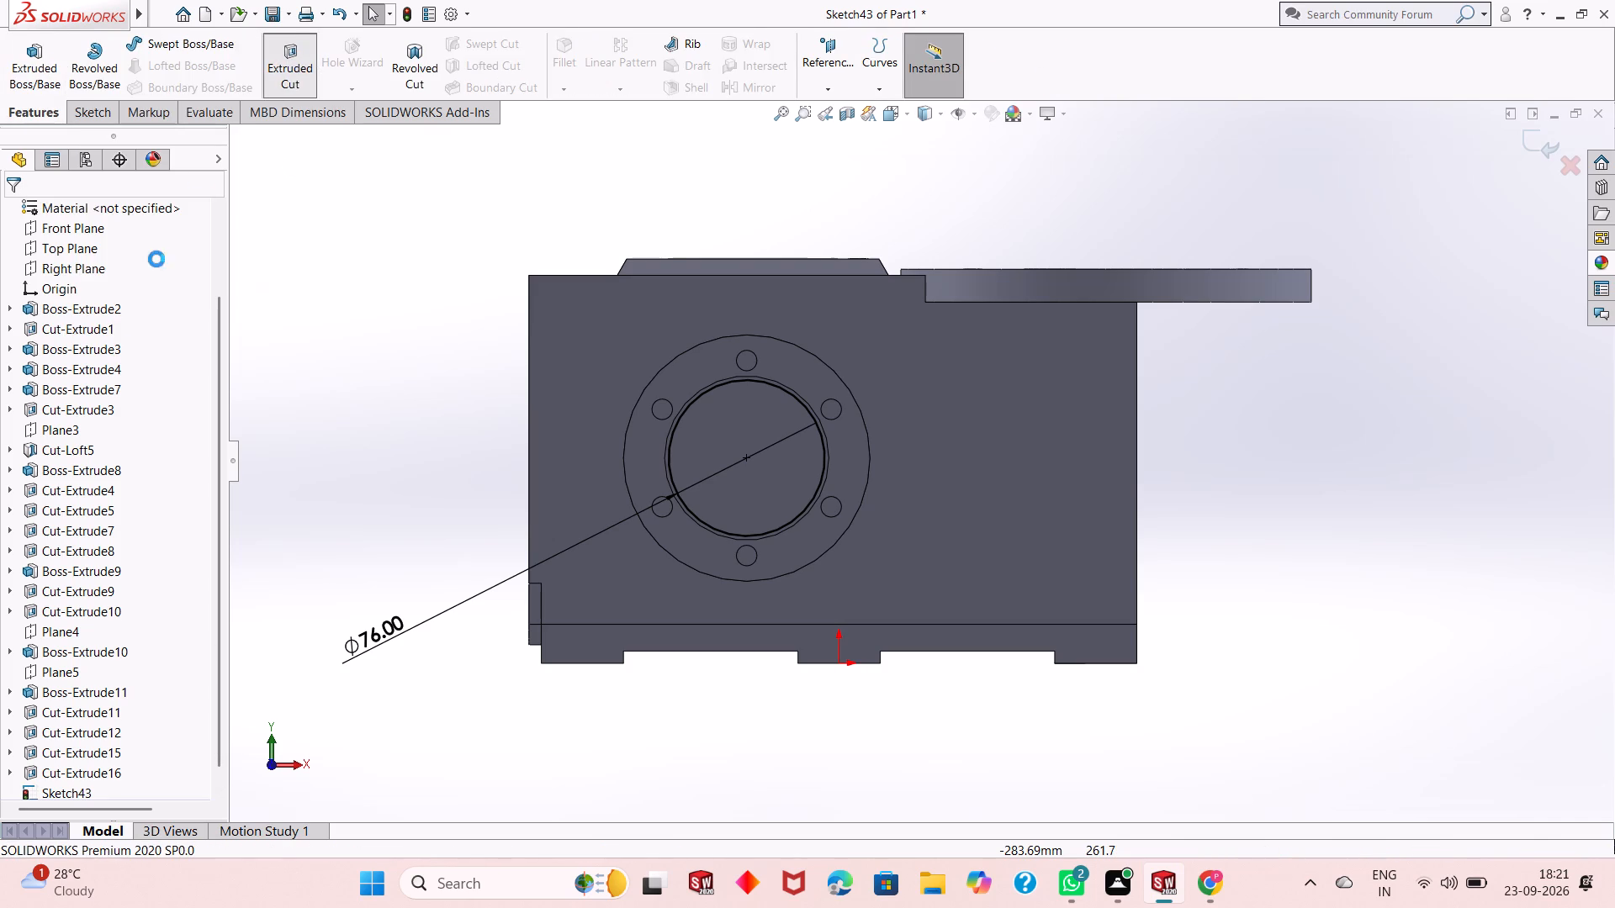
left_click(151, 330)
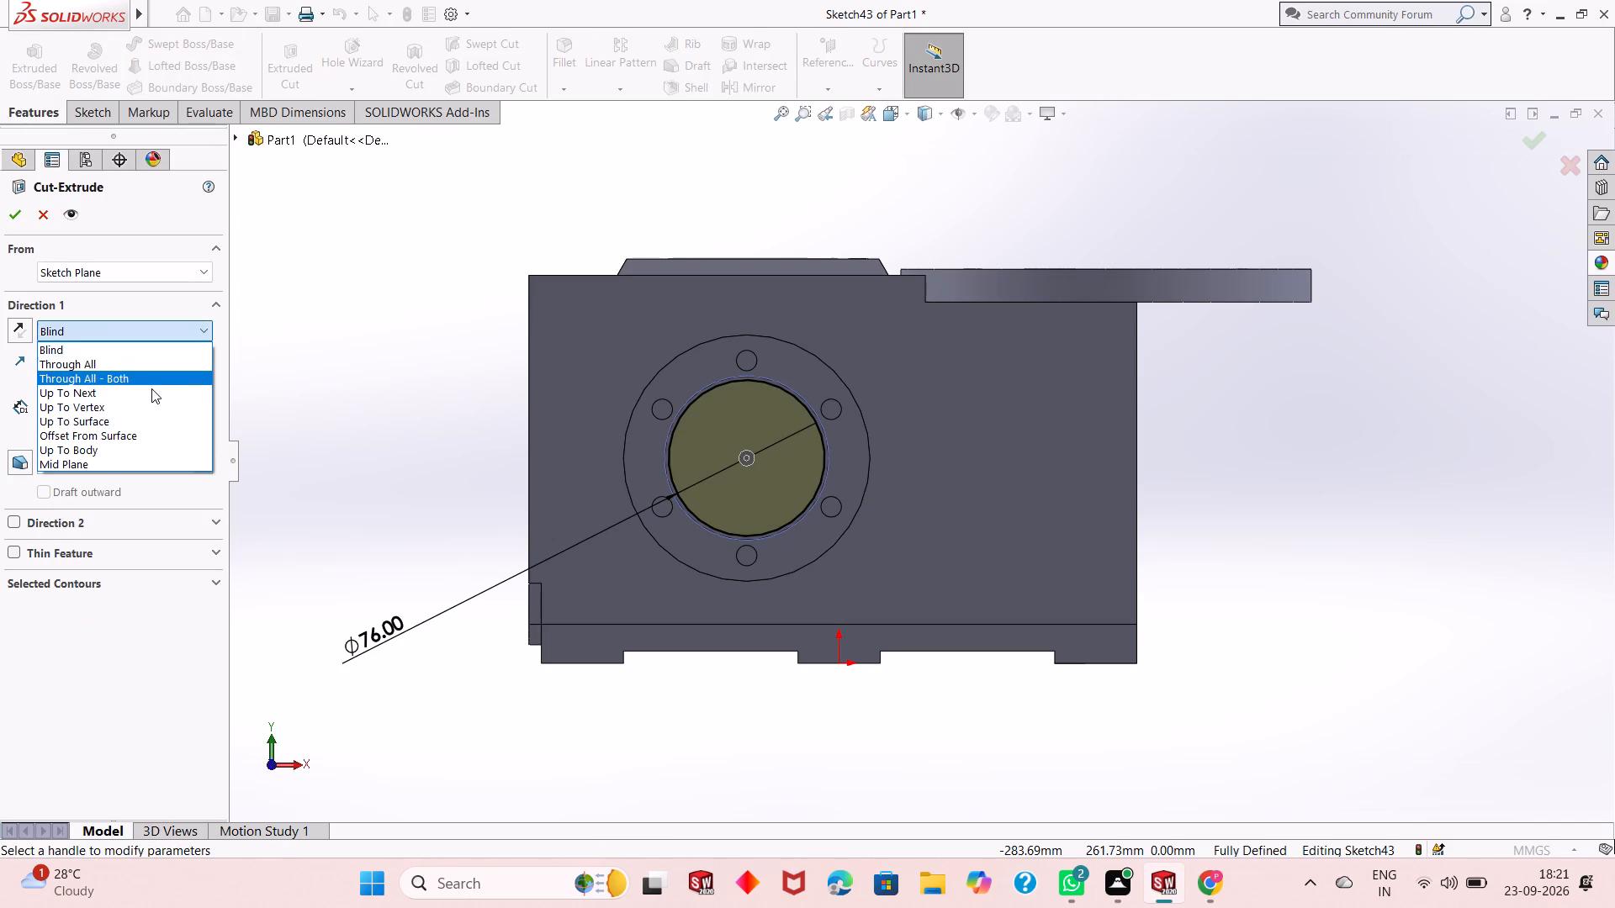
left_click(159, 367)
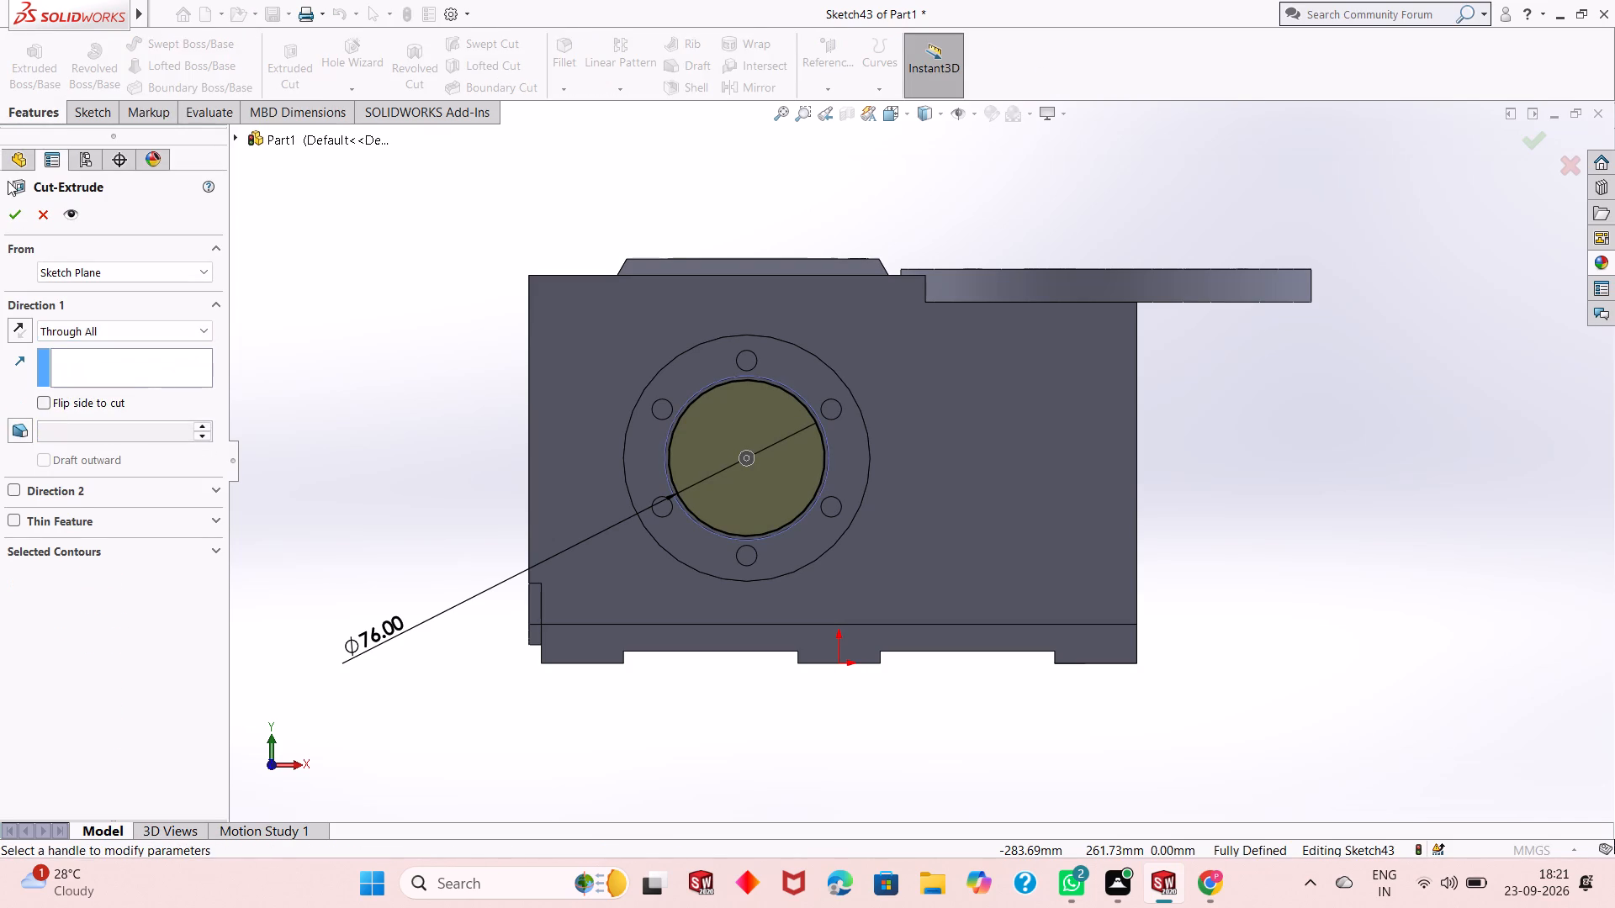
left_click(19, 214)
left_click(1249, 548)
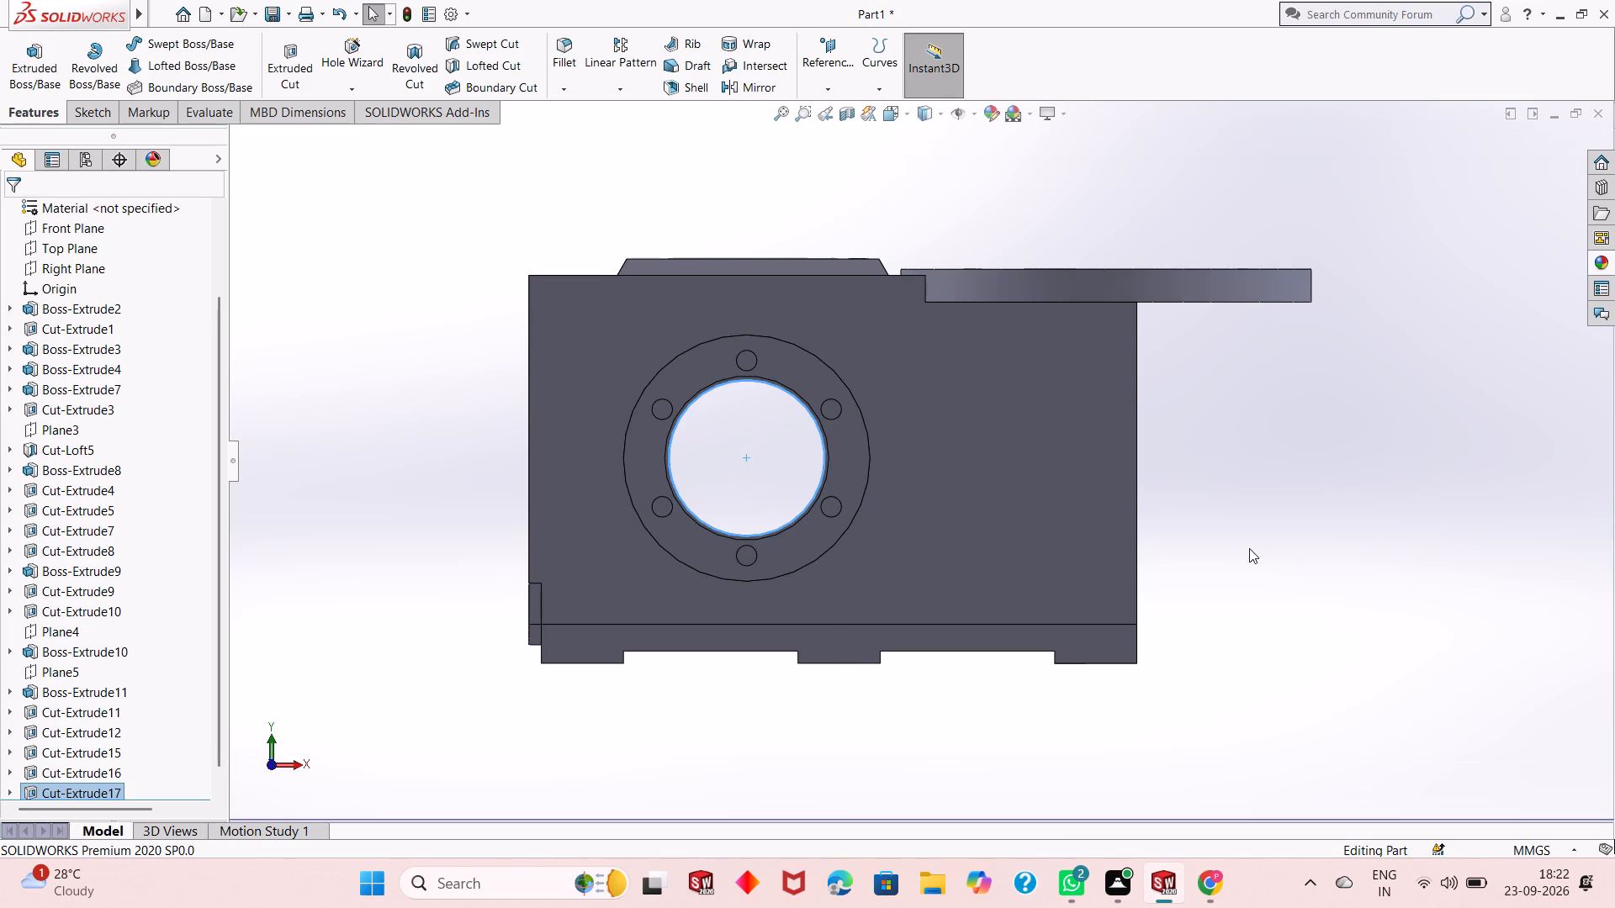
Change the blind depth of the 80 mm recess in the boss face where the bore was started (Cut-Extrude16) to 2 mm.
middle_click_drag(914, 466, 887, 504)
scroll(813, 467, "down", 4)
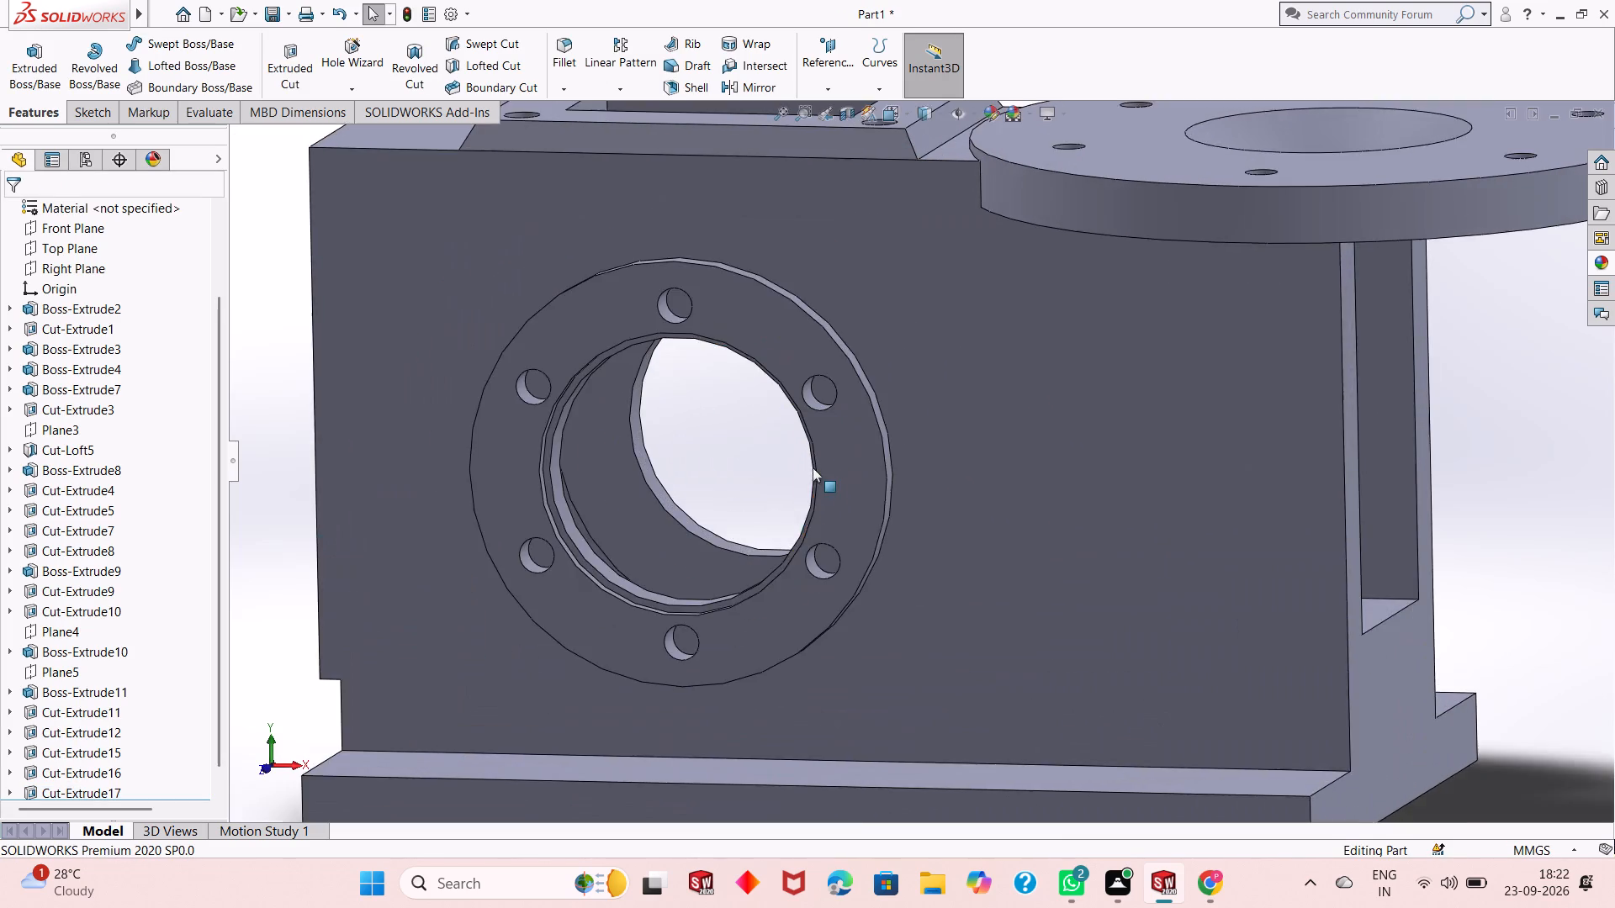
middle_click_drag(733, 577, 721, 597)
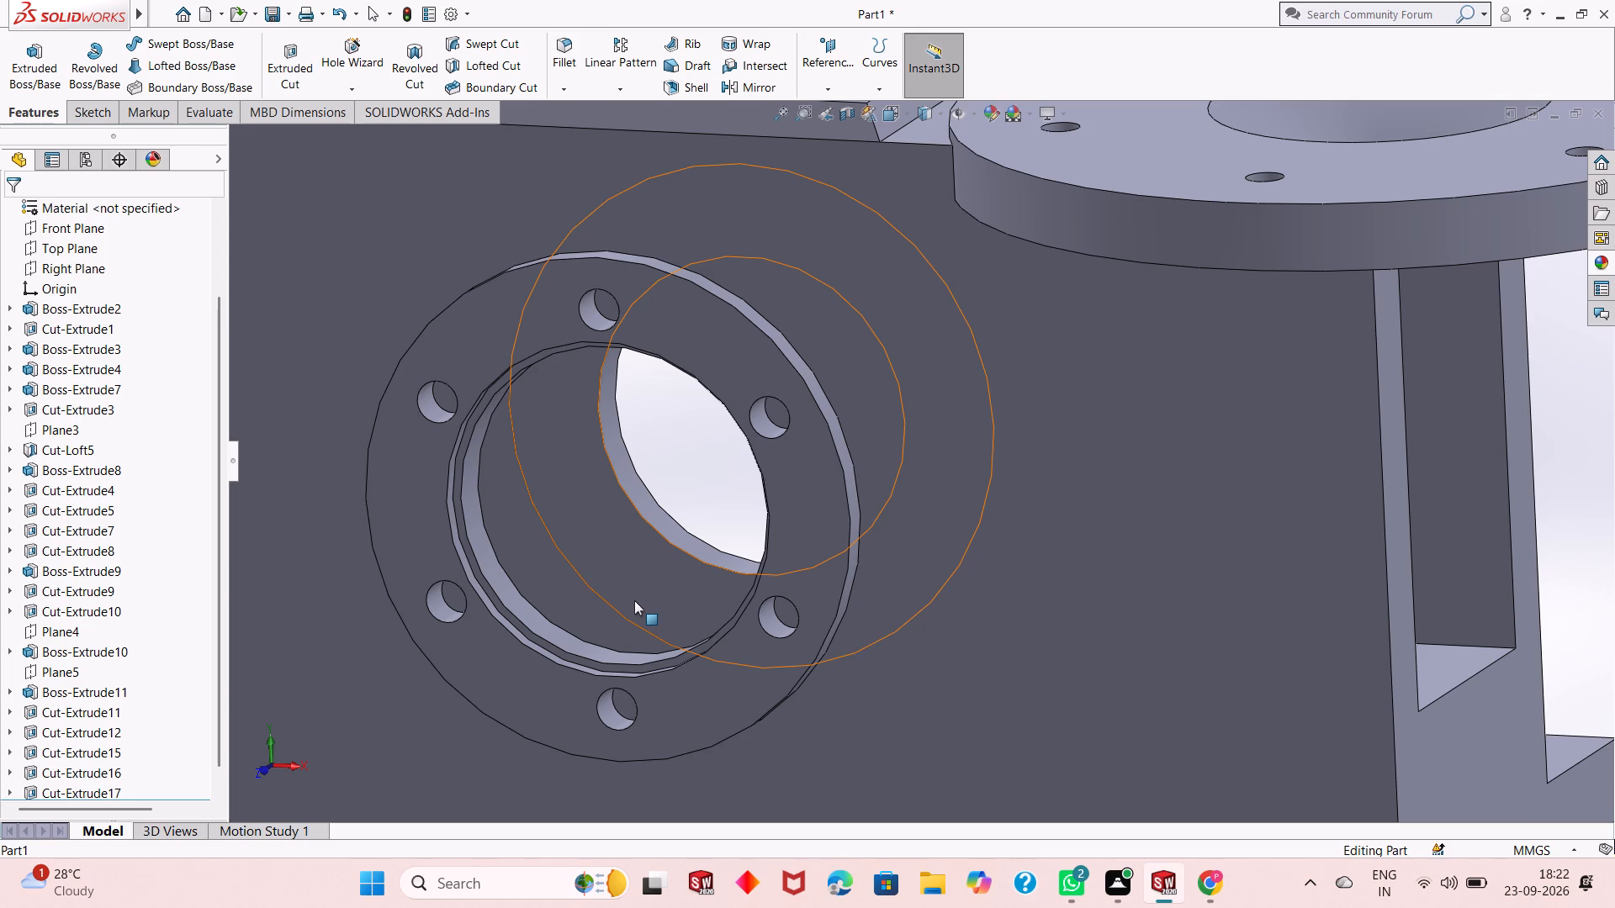
scroll(634, 601, "up", 1)
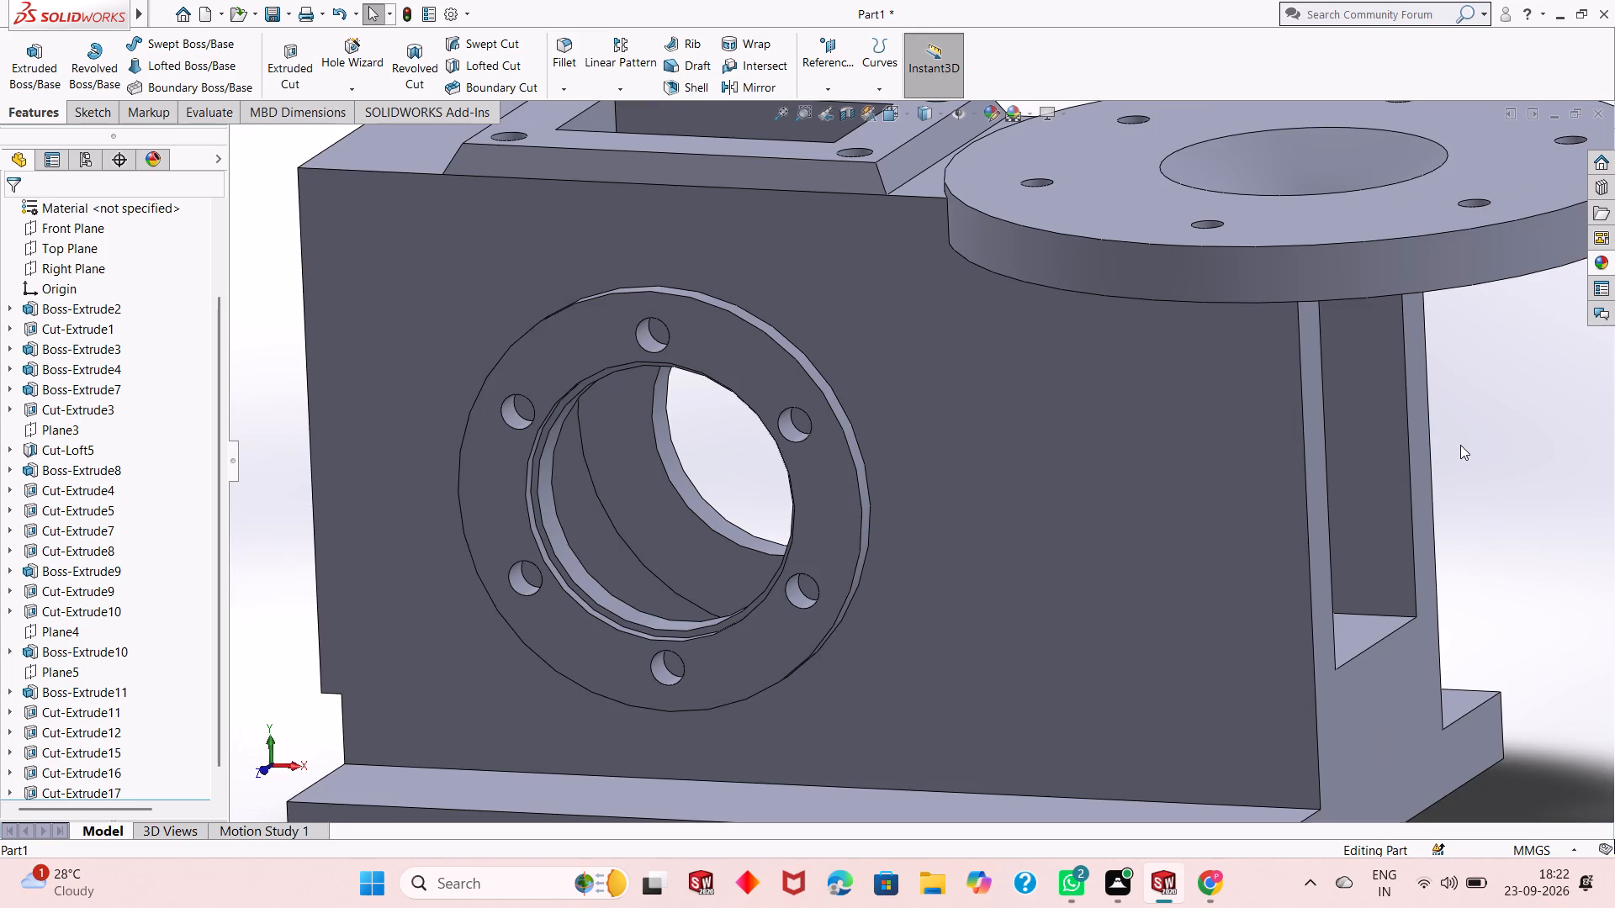
scroll(40, 710, "down", 4)
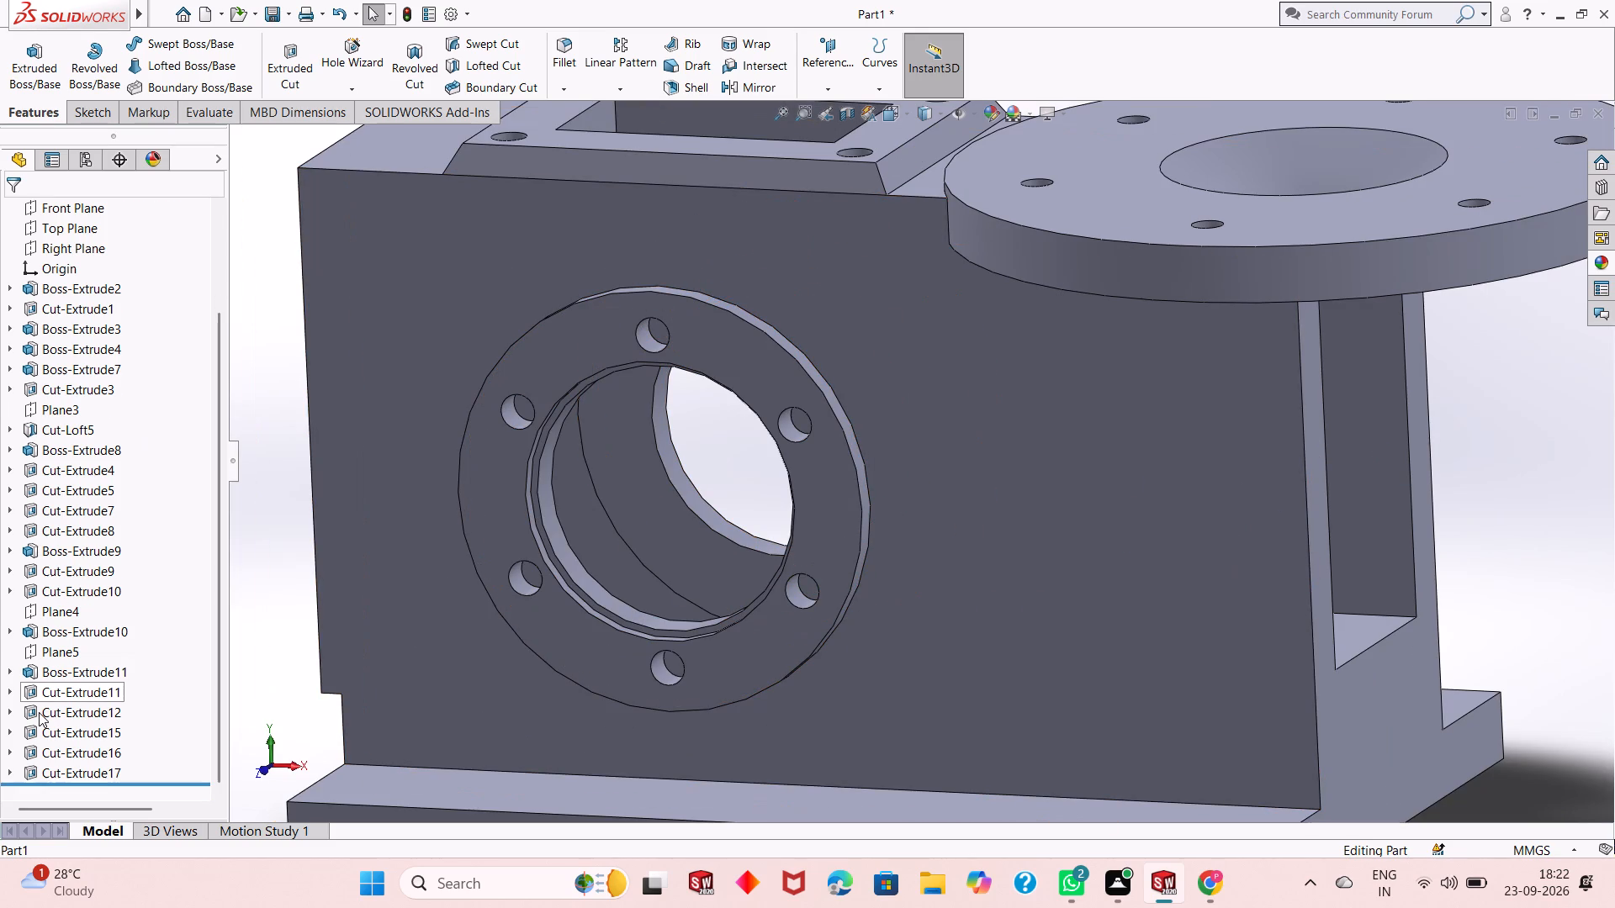
left_click(100, 760)
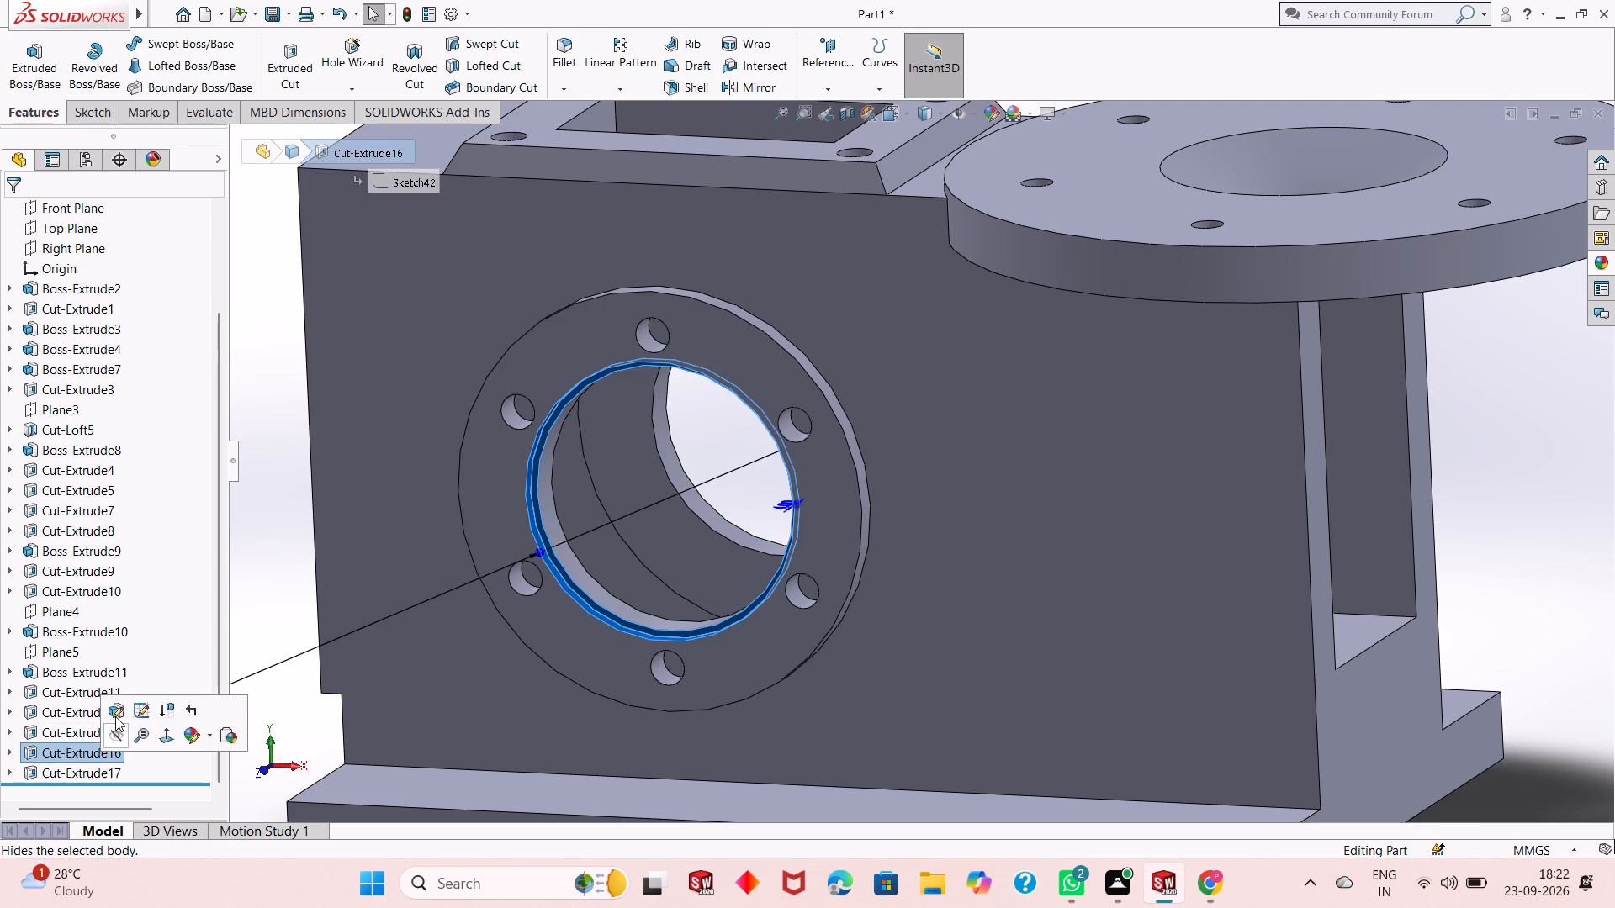
left_click(117, 714)
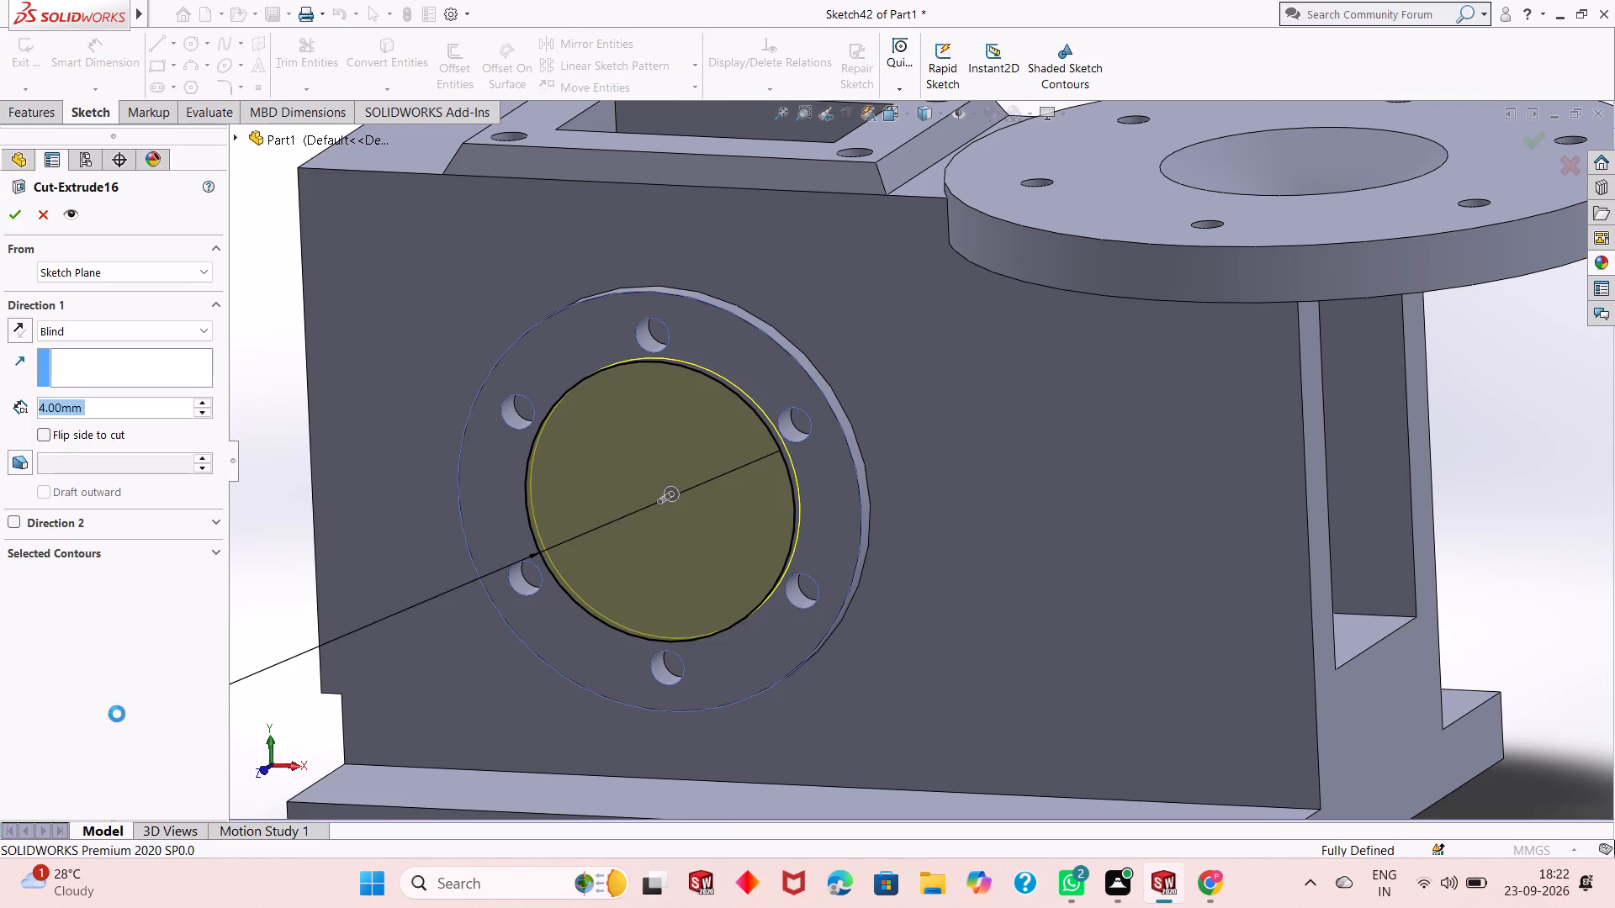
key("2")
key("Return")
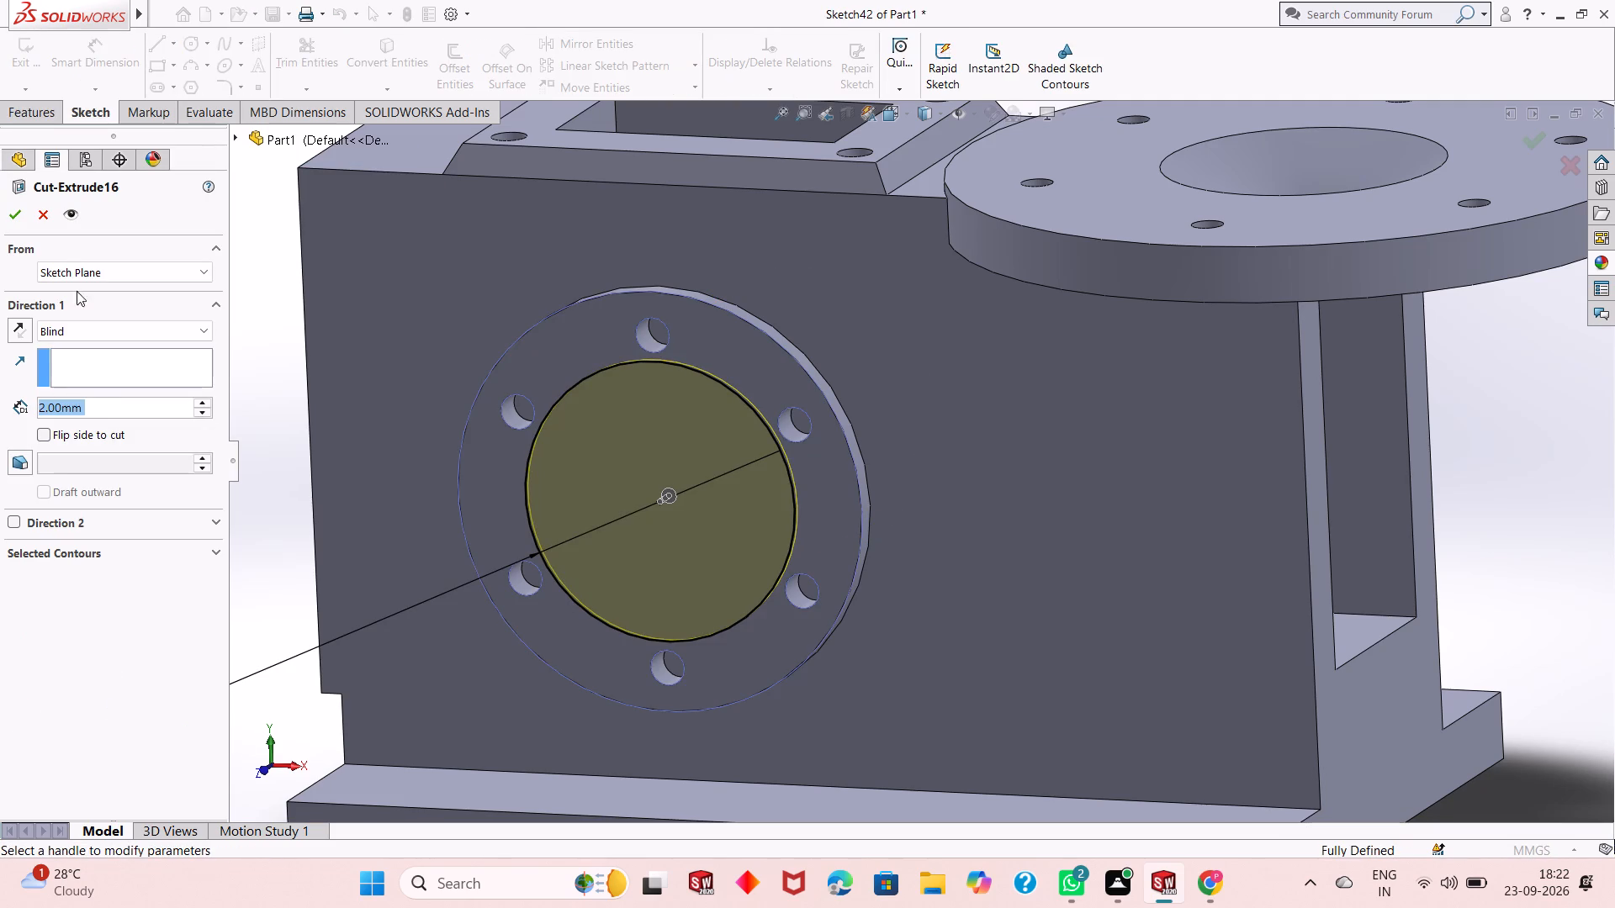
left_click(14, 212)
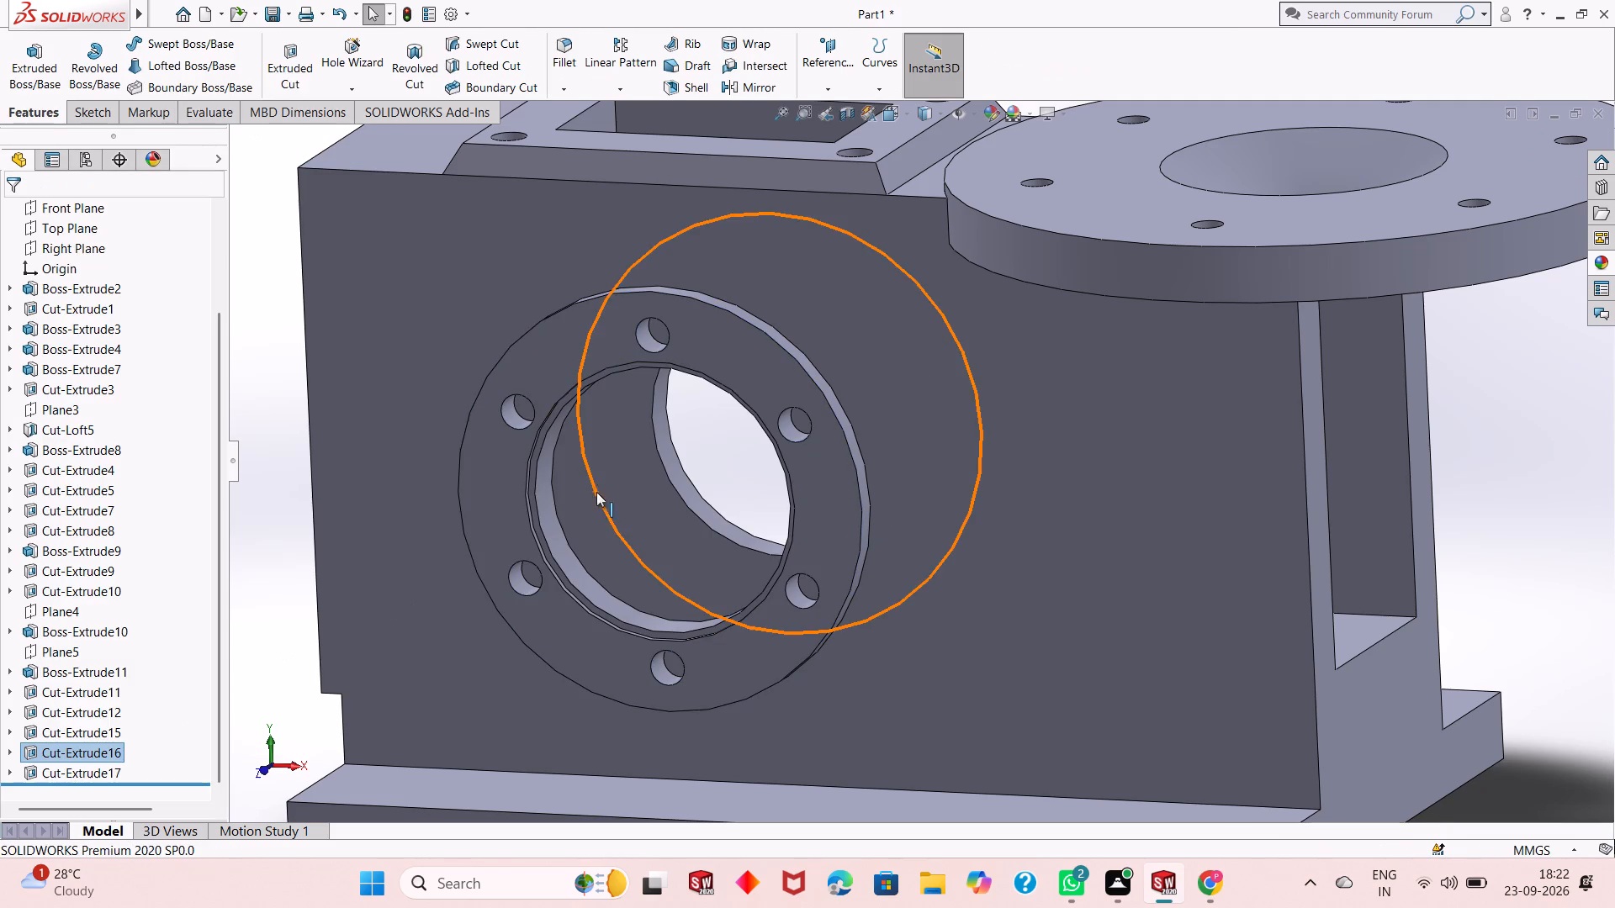
Change the blind depth of the 80 mm recess in the opposite boss face (Cut-Extrude15) to 2 mm.
left_click(95, 727)
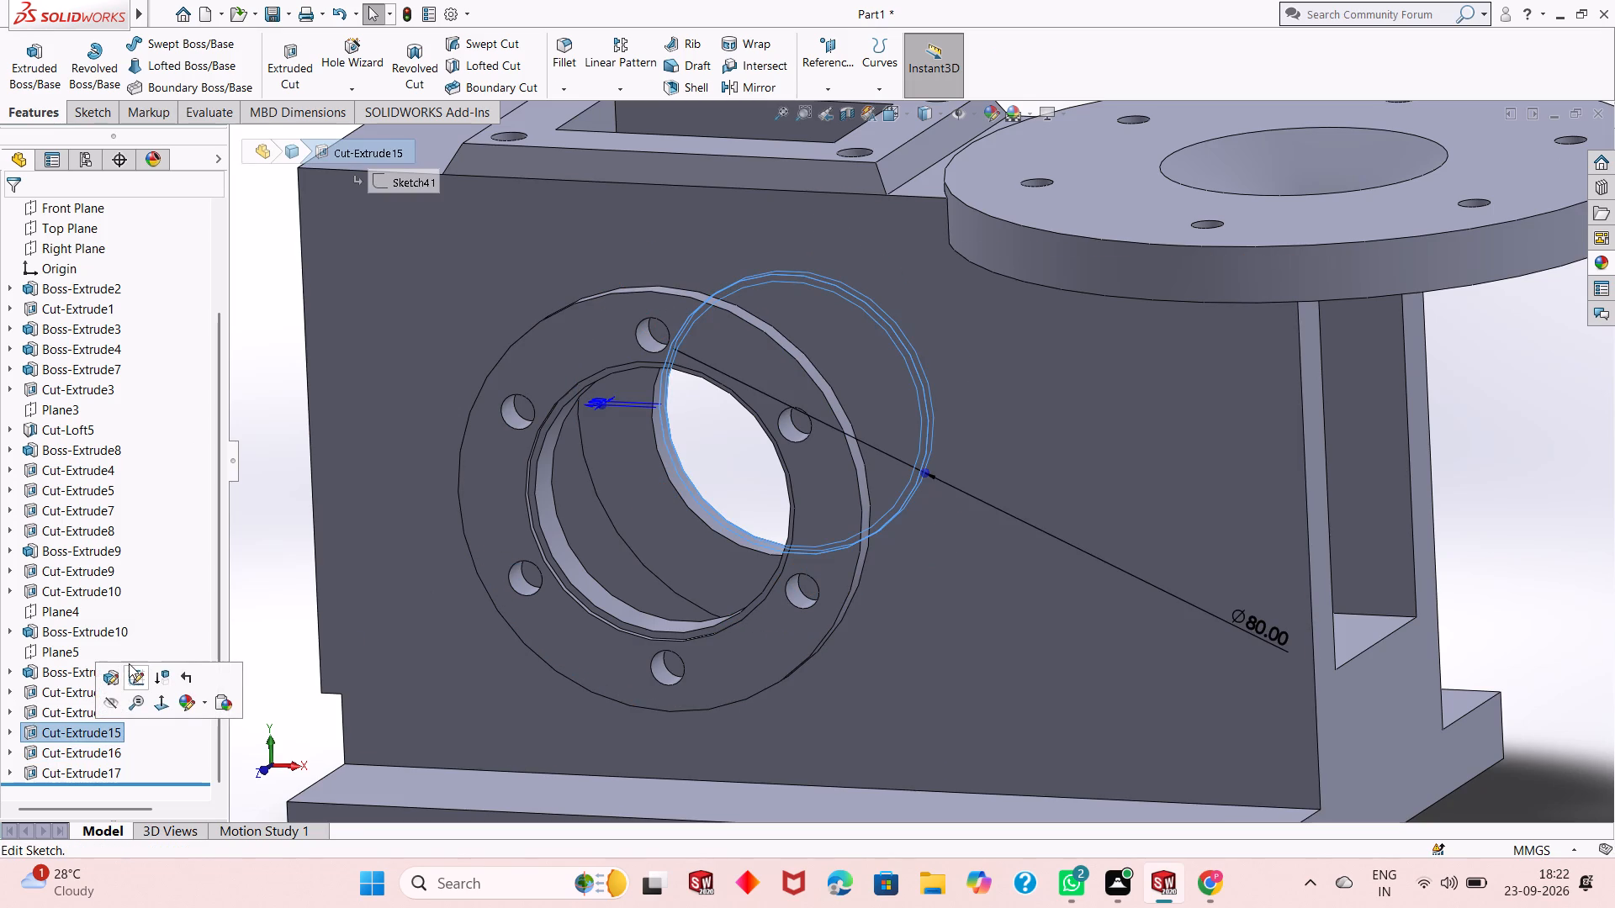
left_click(118, 678)
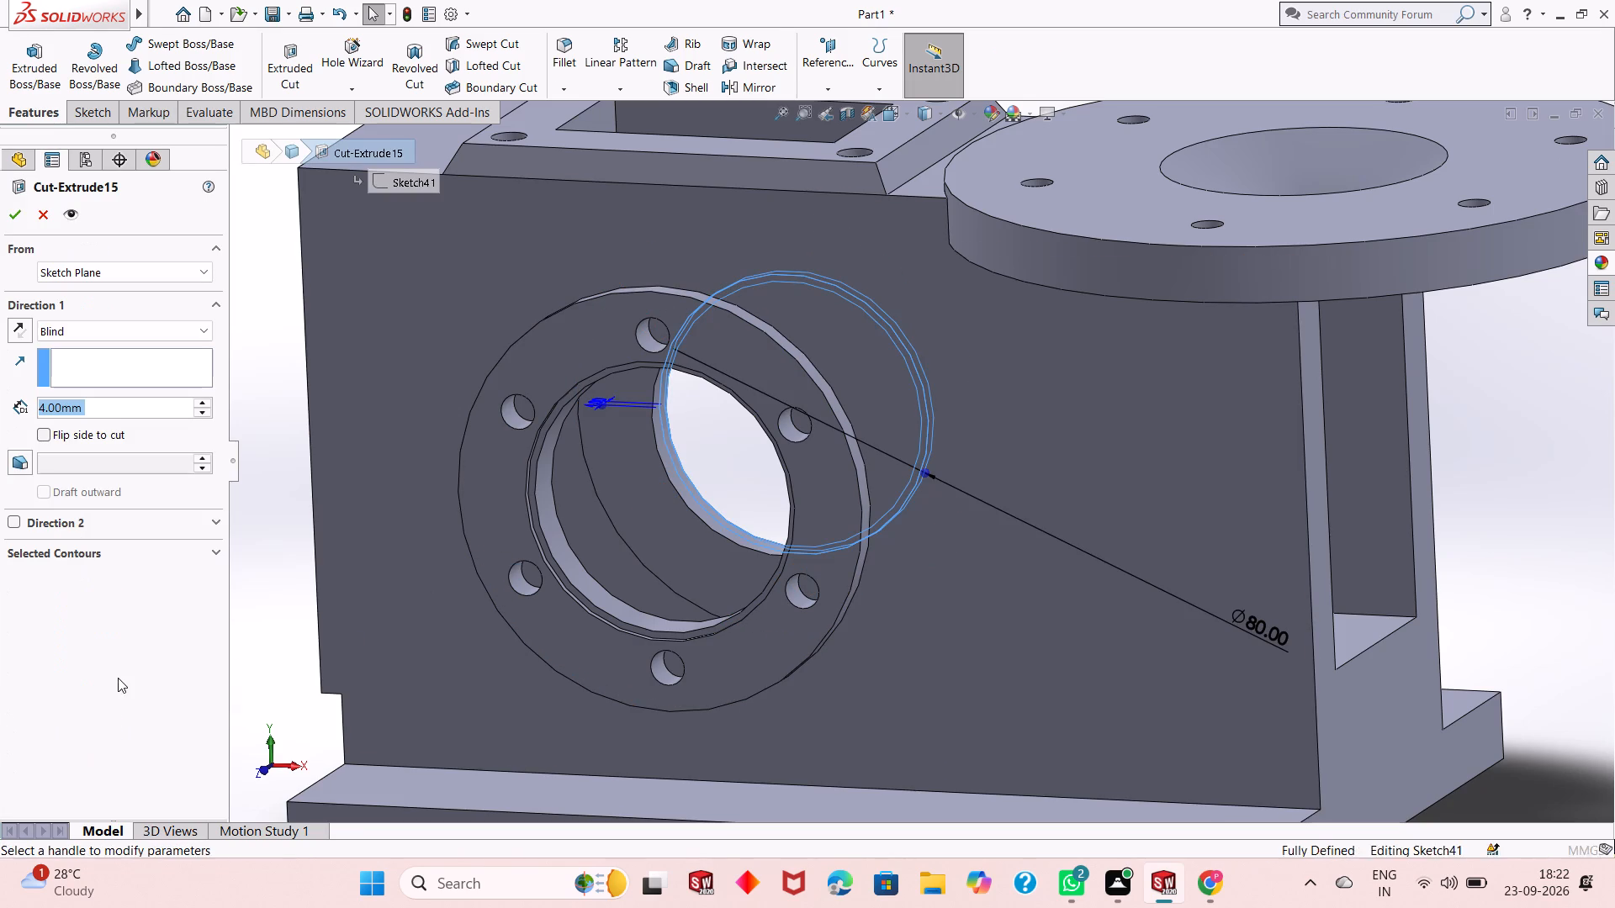
key("2")
key("Return")
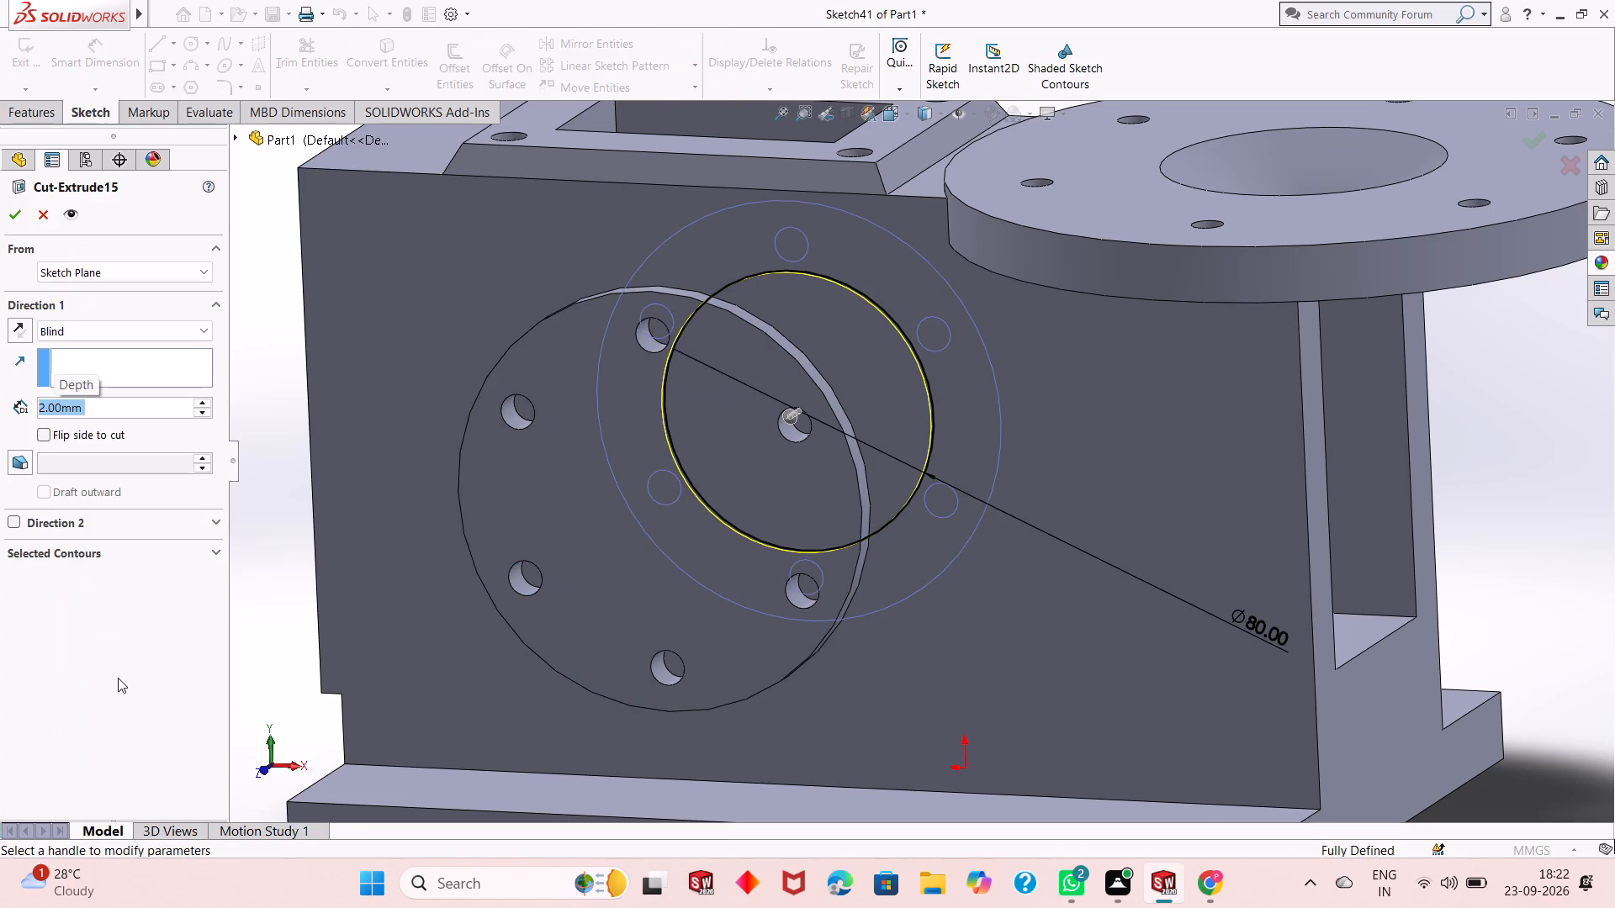
left_click(13, 218)
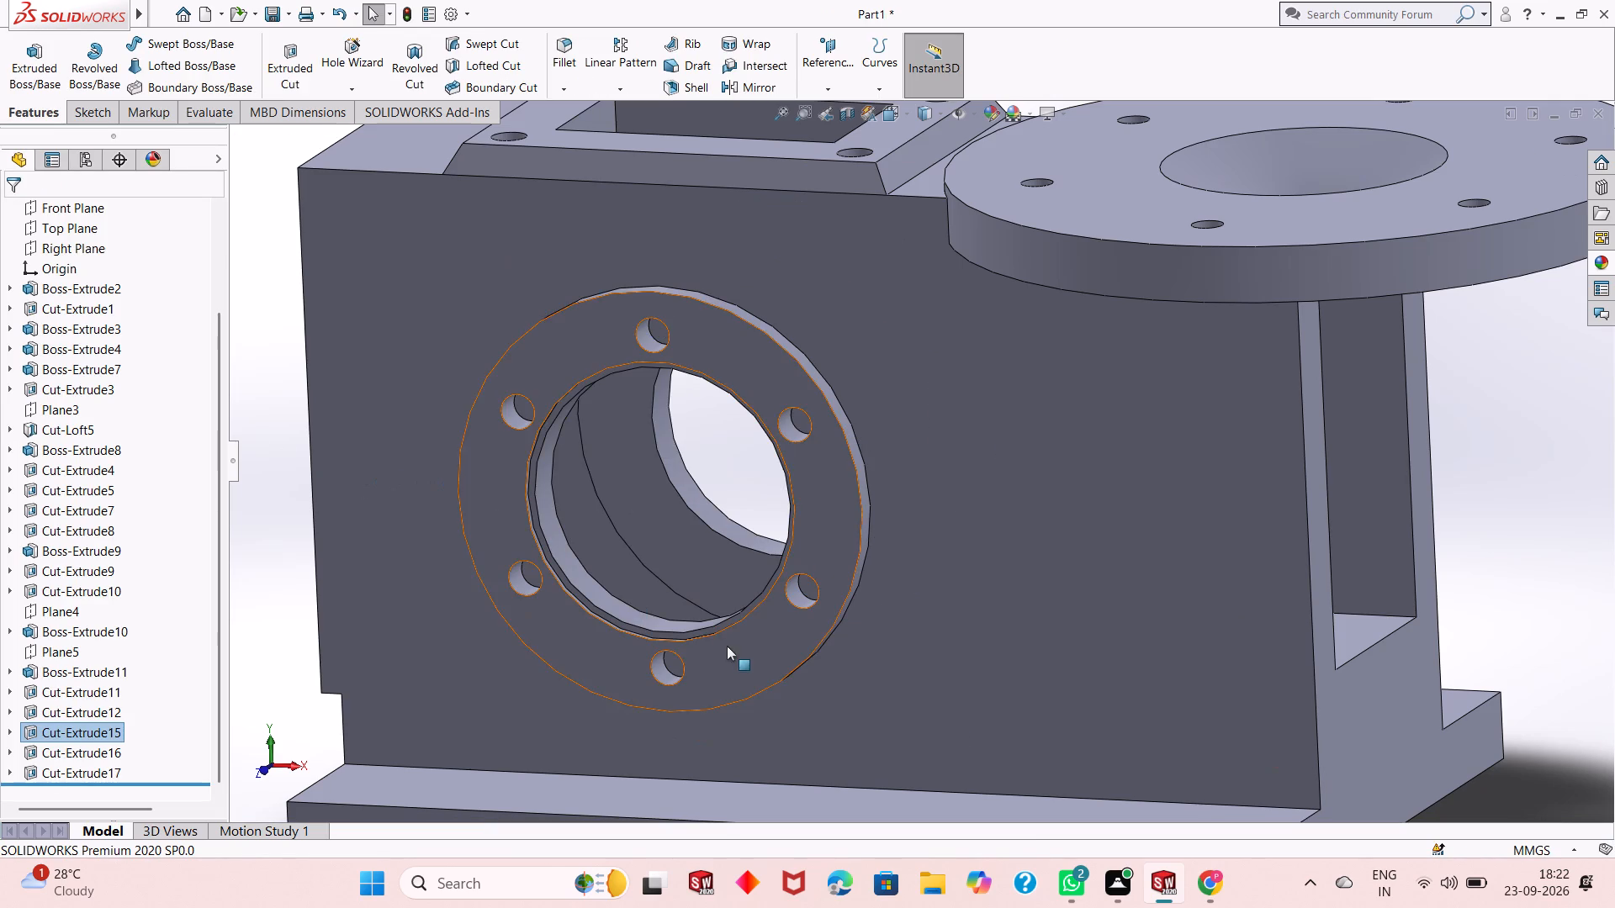
Examine the bored six-hole side bosses, their recesses and the overall housing from several angles.
middle_click_drag(876, 717, 931, 663)
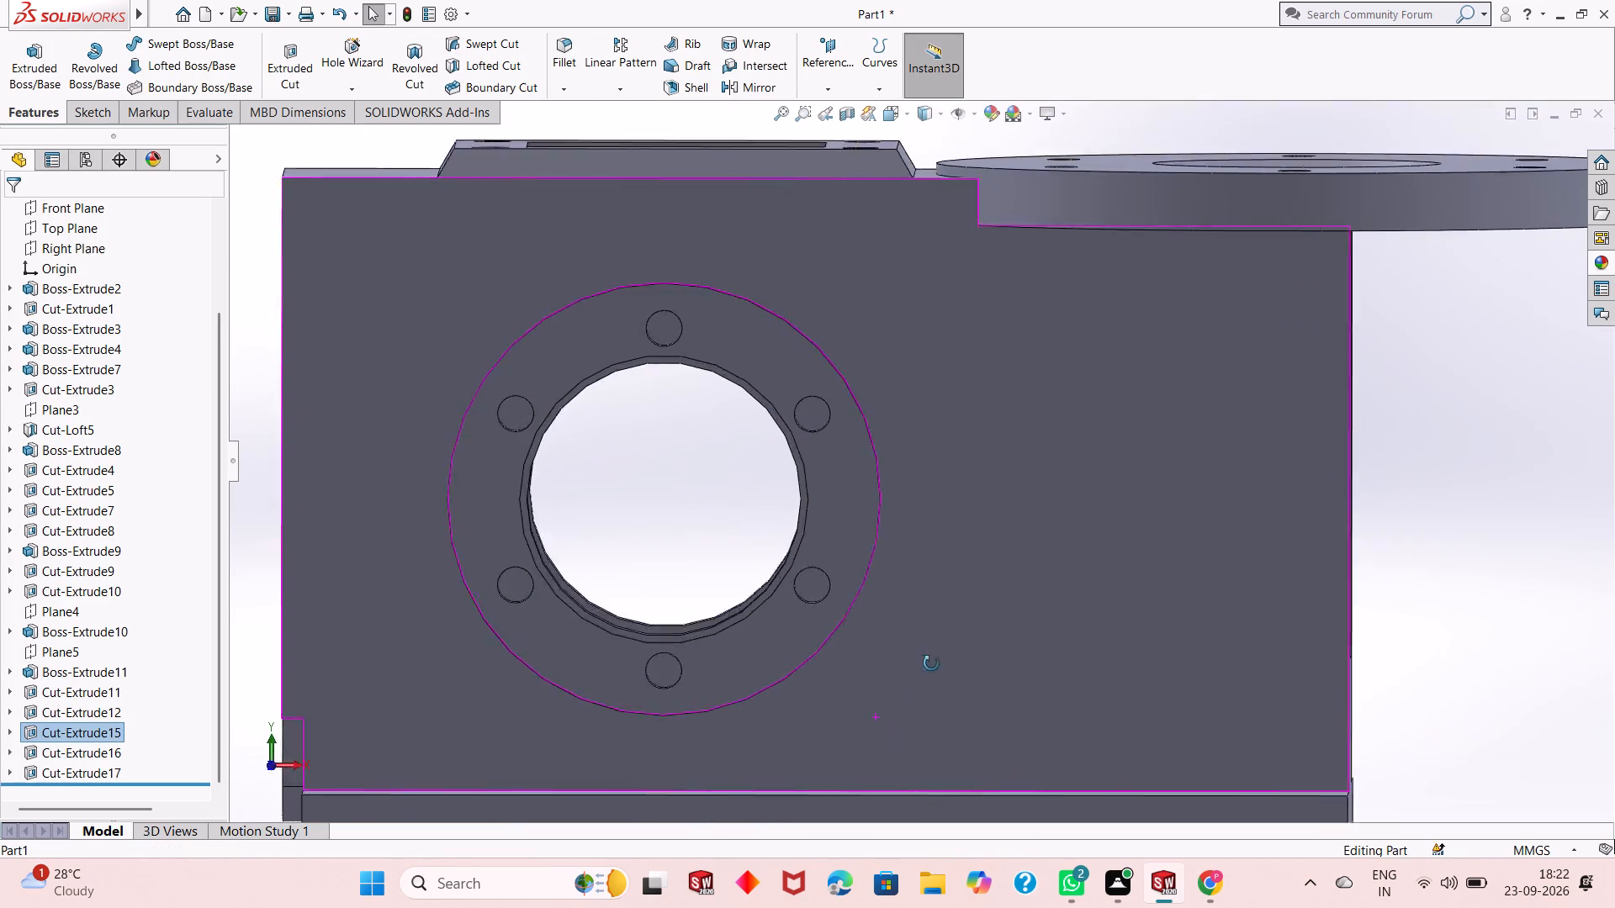
middle_click_drag(931, 663, 982, 726)
scroll(935, 669, "up", 1)
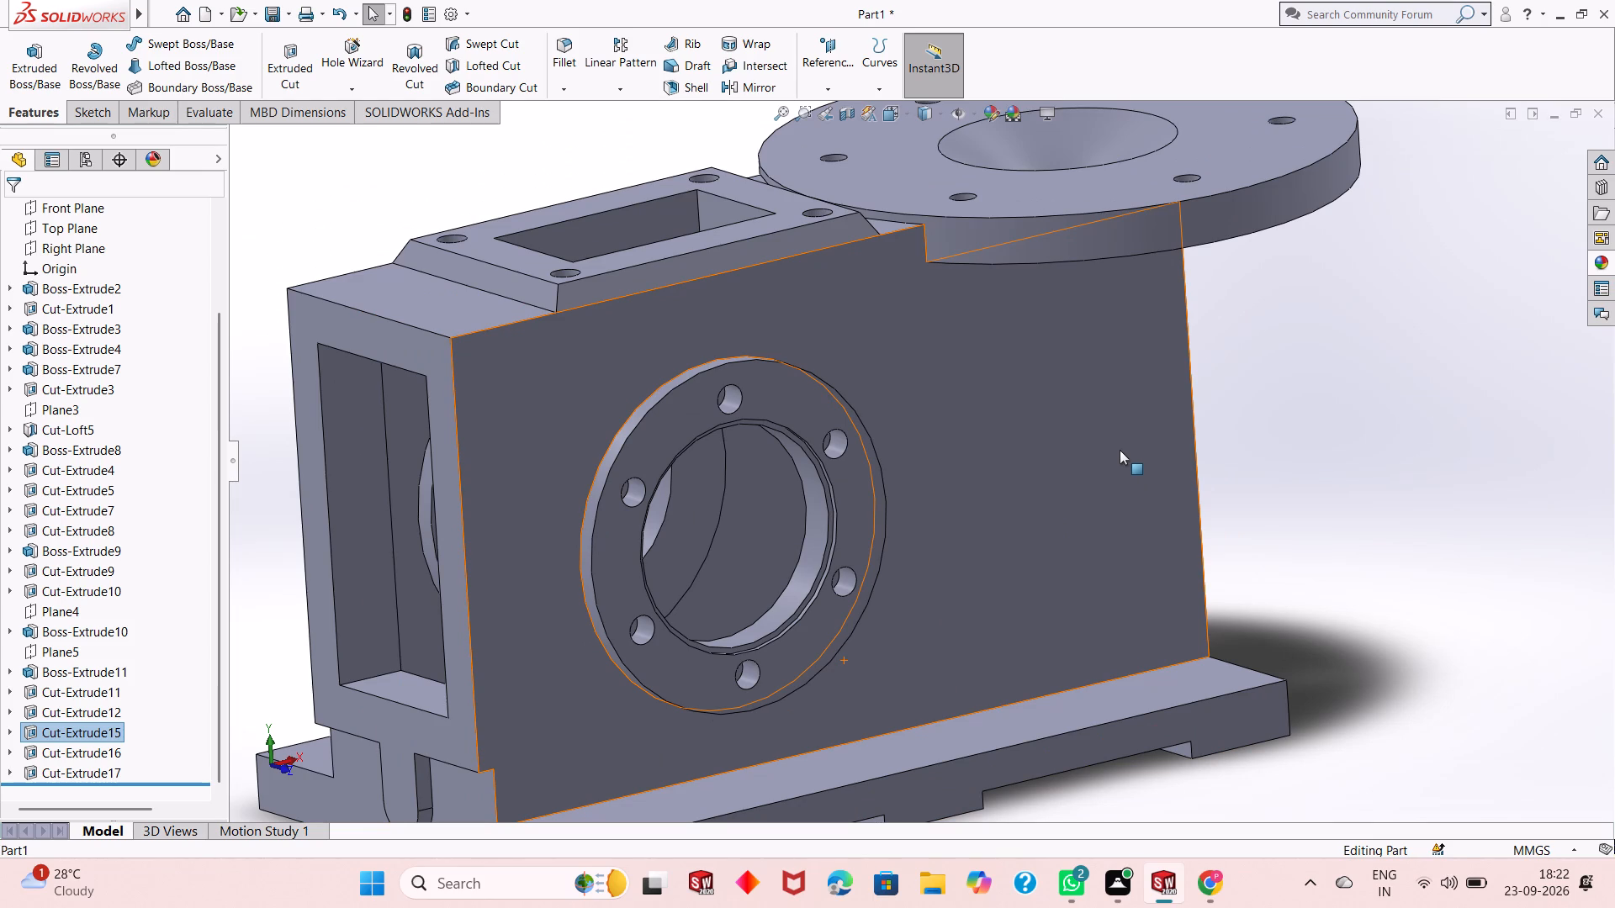
scroll(853, 534, "up", 2)
scroll(833, 404, "down", 2)
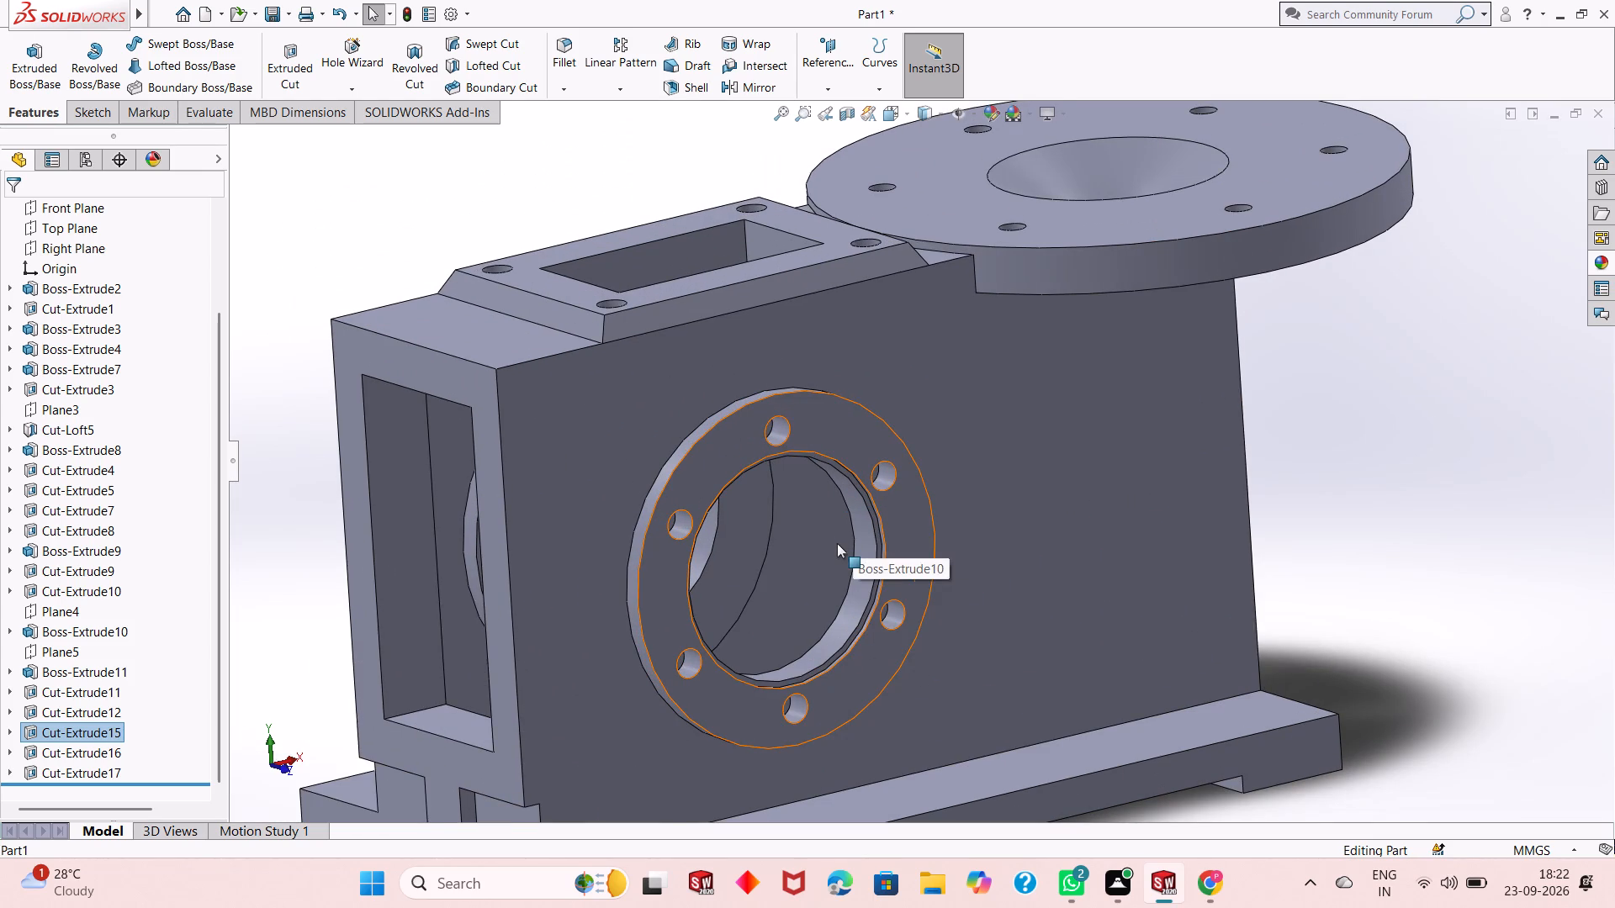
scroll(837, 543, "up", 1)
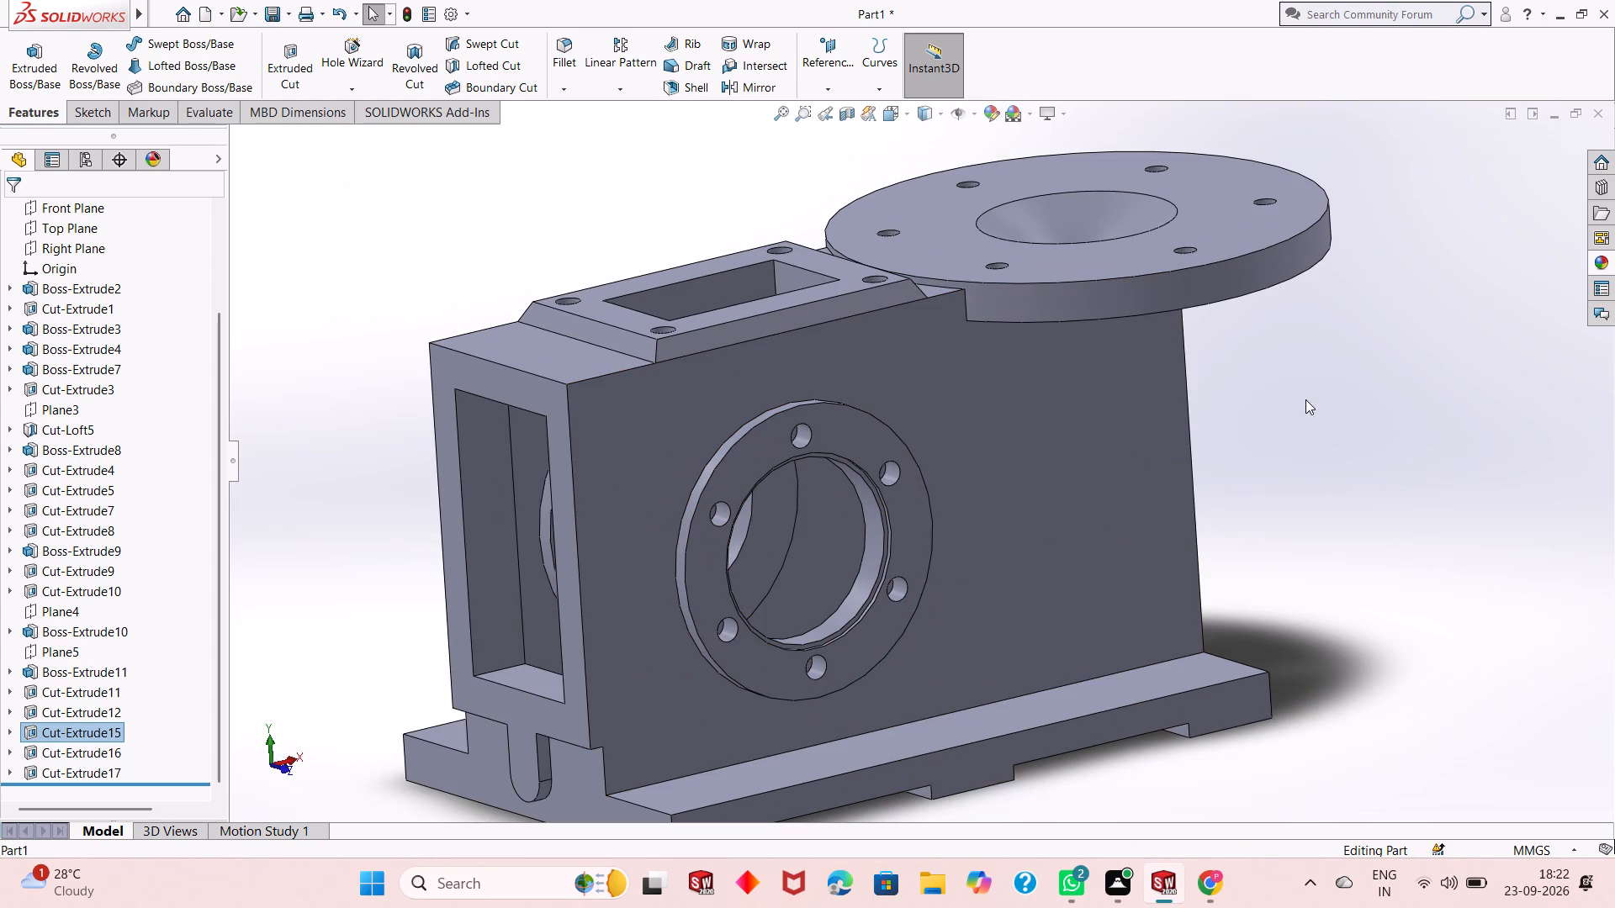
scroll(863, 491, "down", 1)
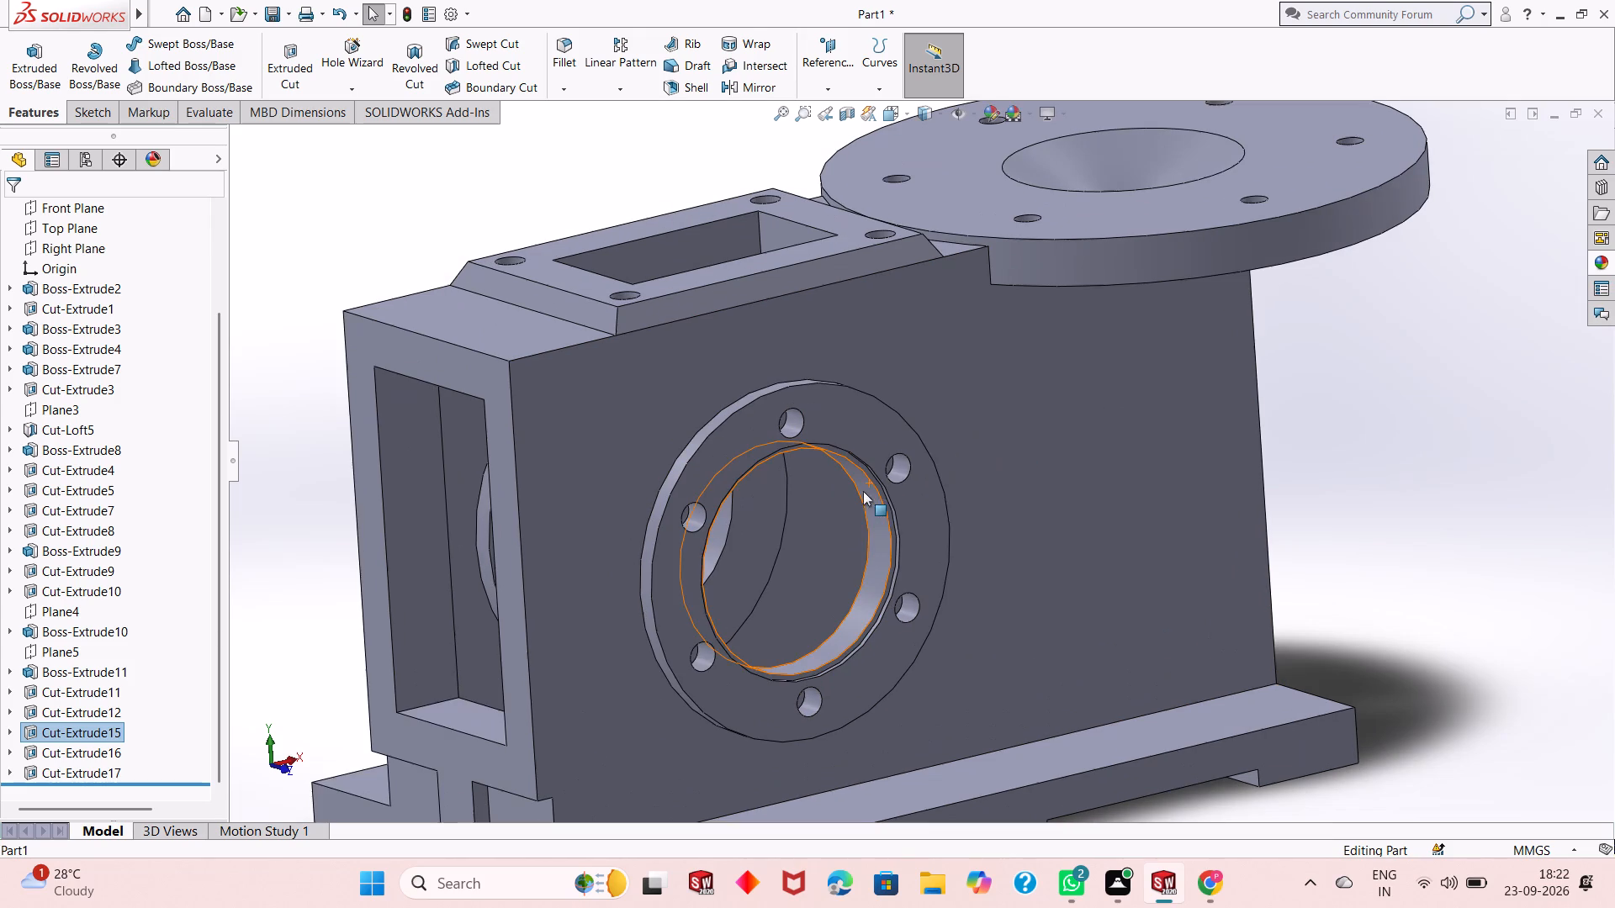
scroll(807, 546, "up", 1)
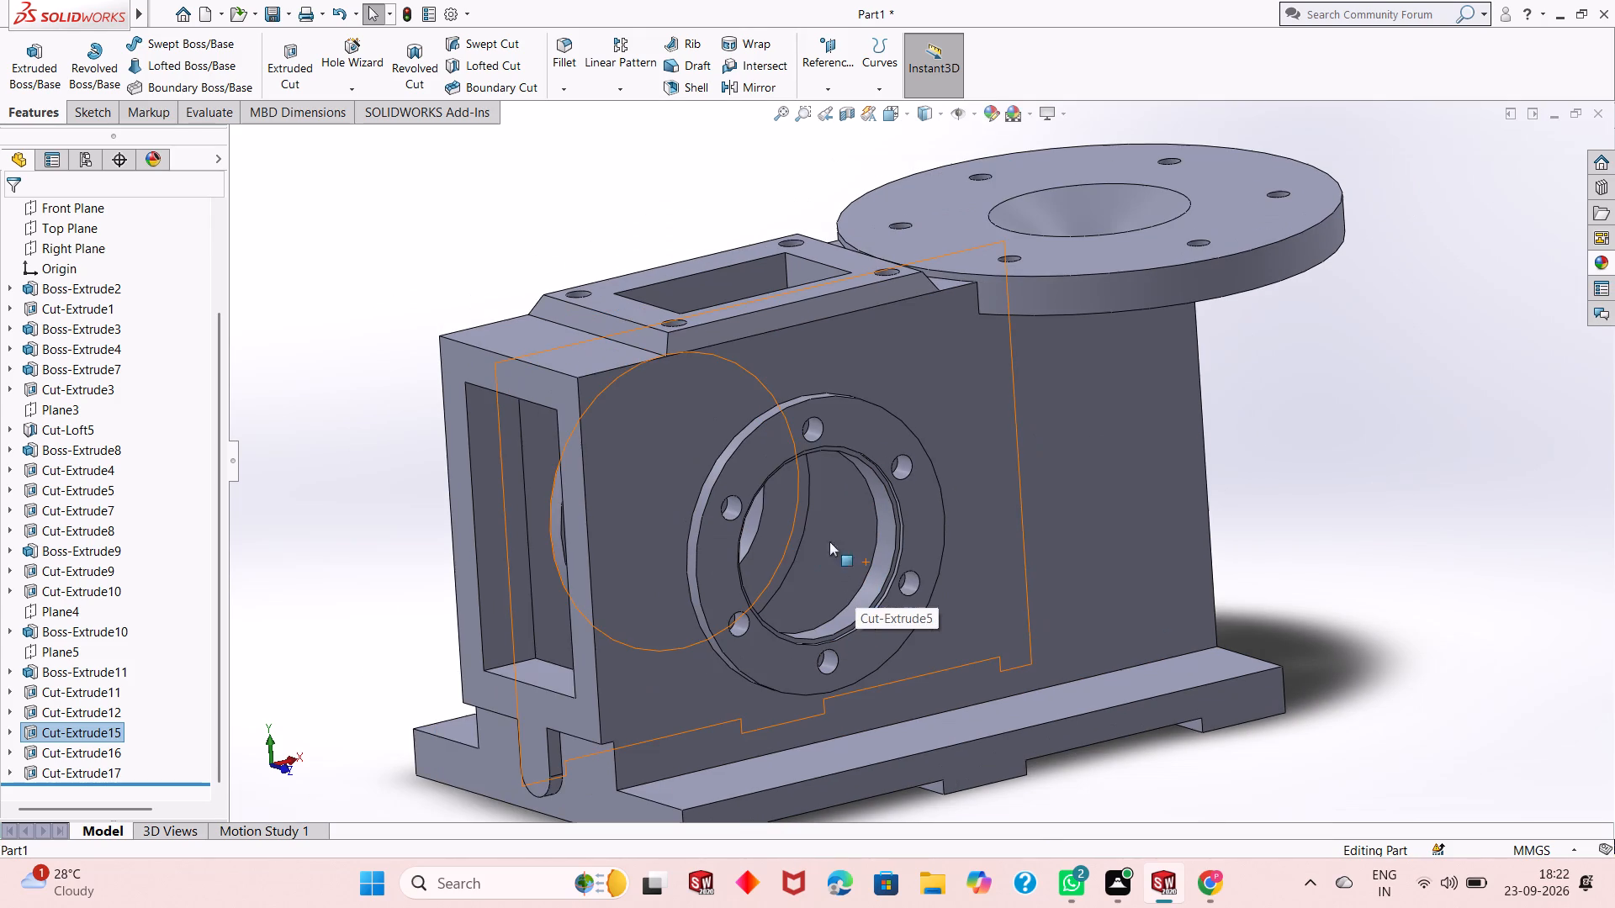
scroll(796, 515, "up", 1)
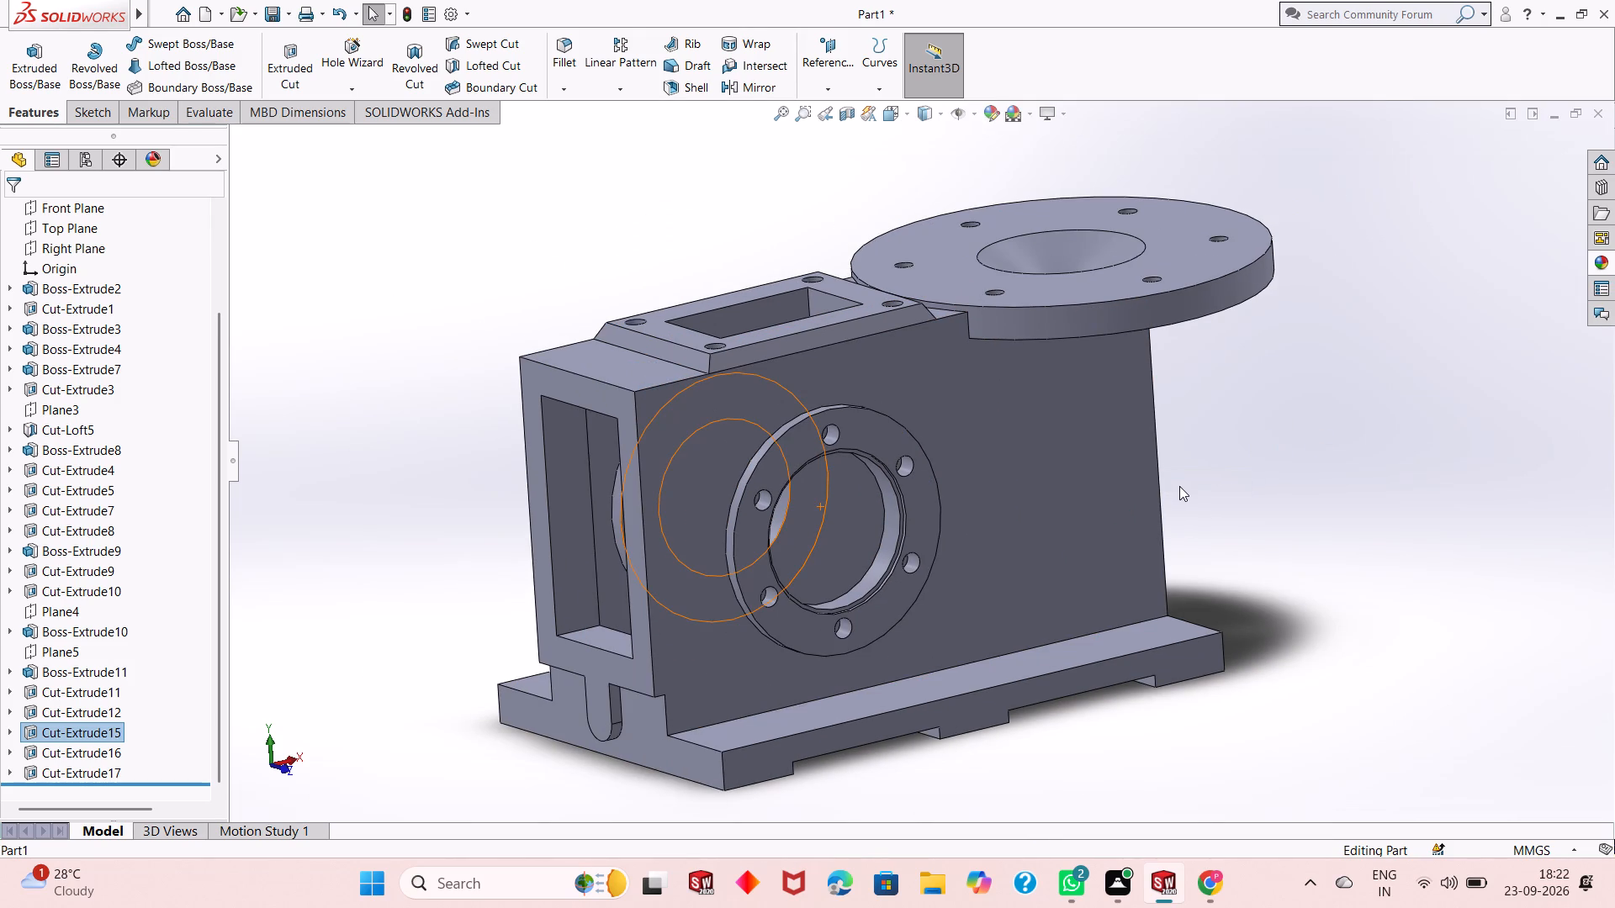
scroll(850, 451, "down", 1)
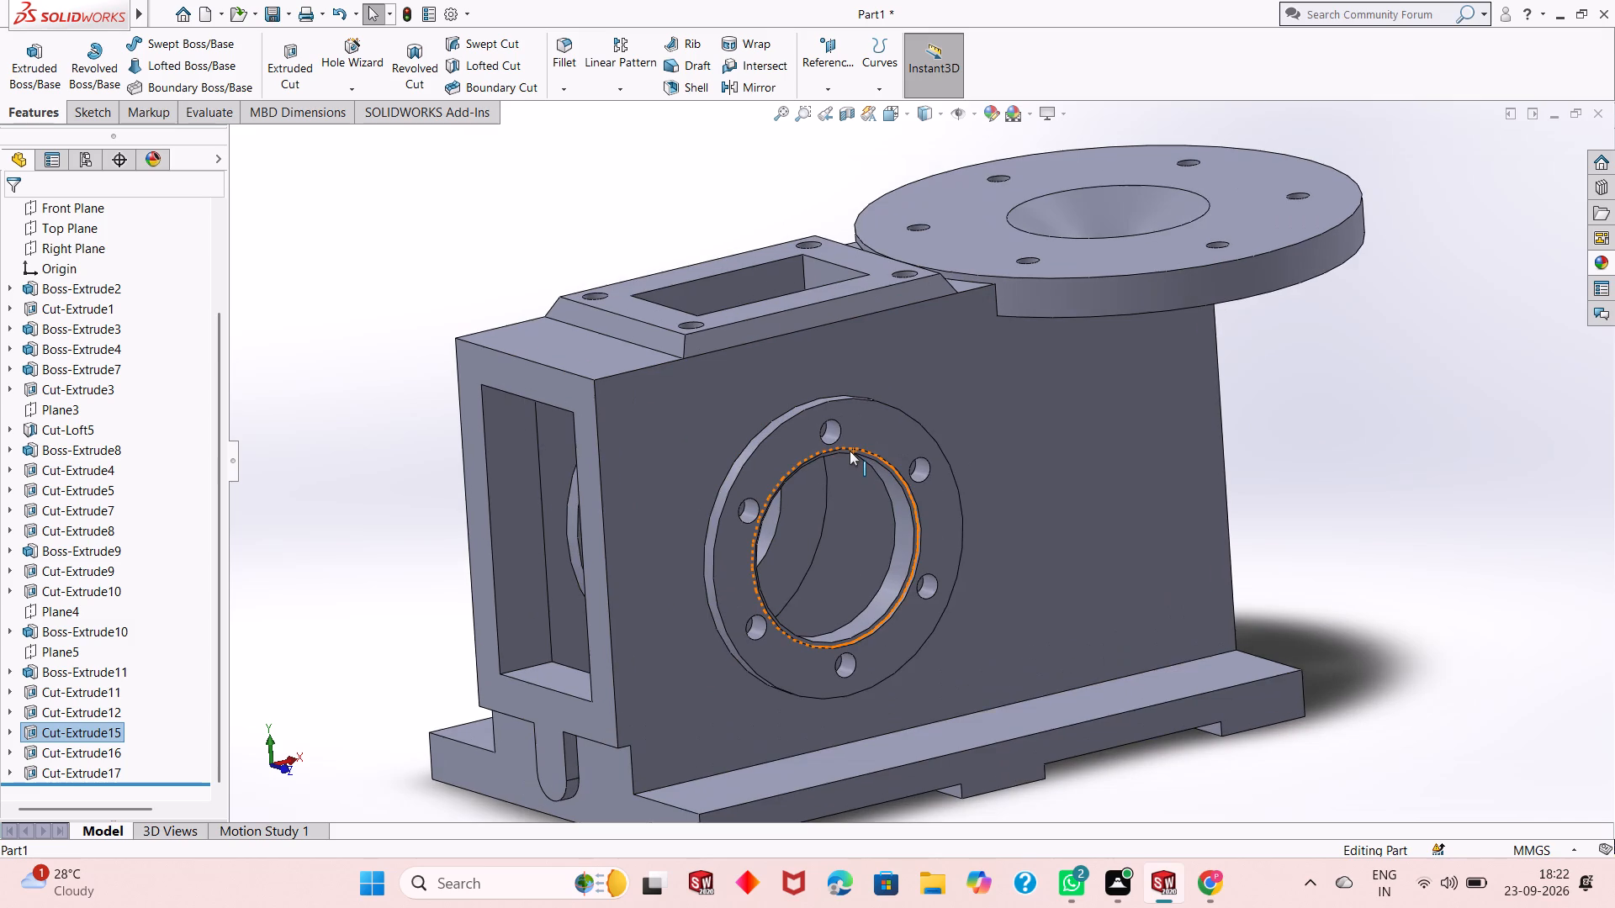
scroll(849, 451, "down", 1)
scroll(870, 526, "up", 2)
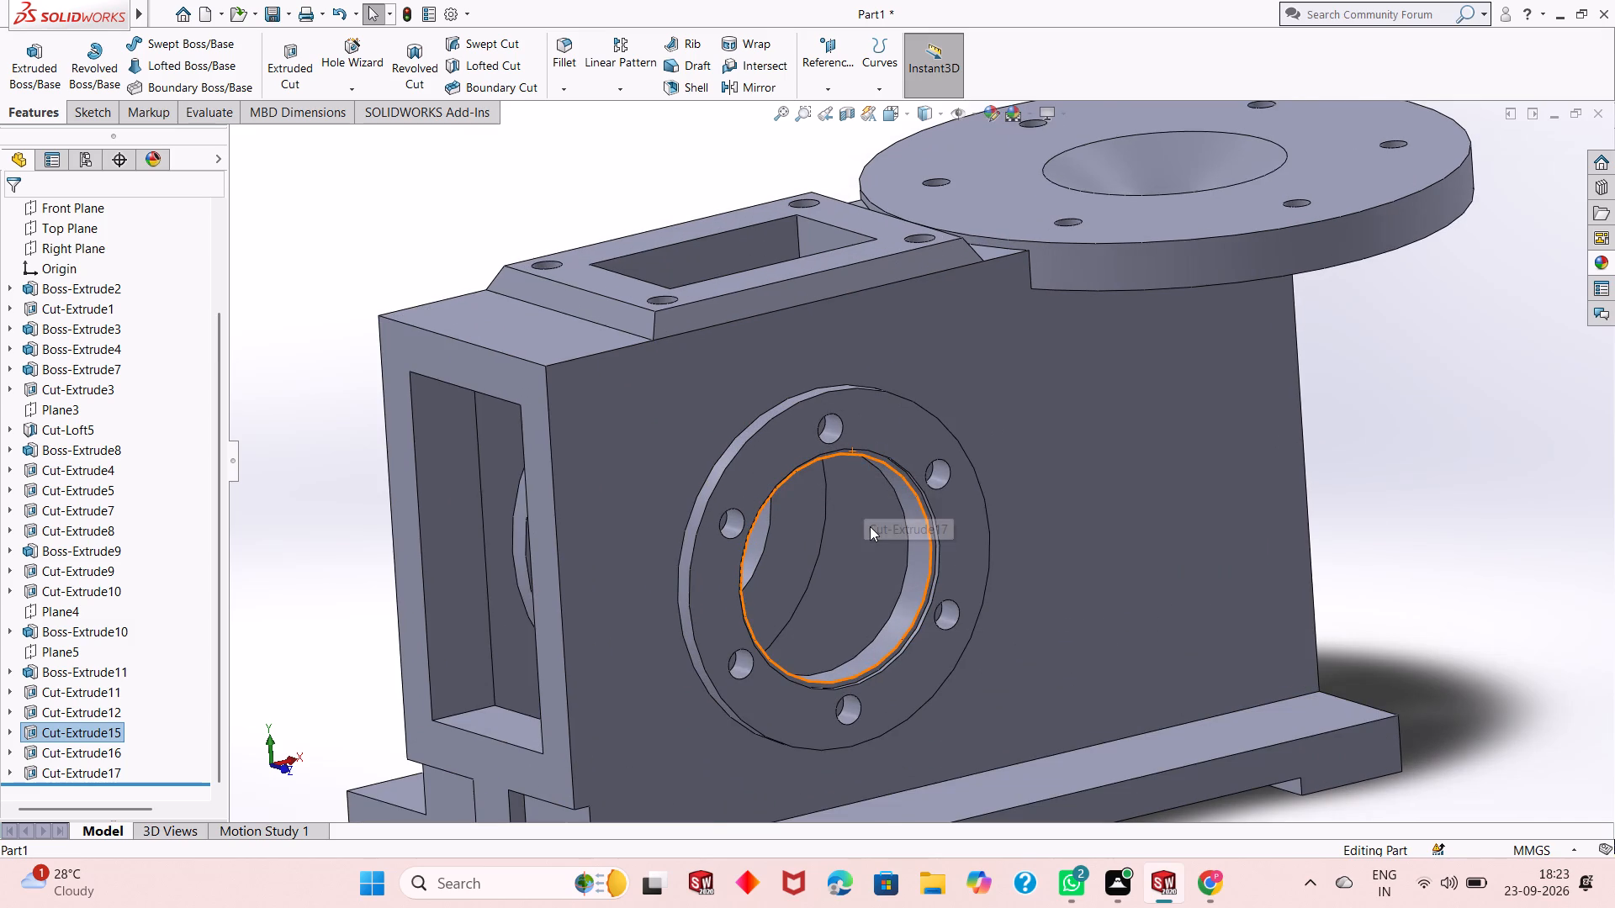
scroll(869, 525, "up", 3)
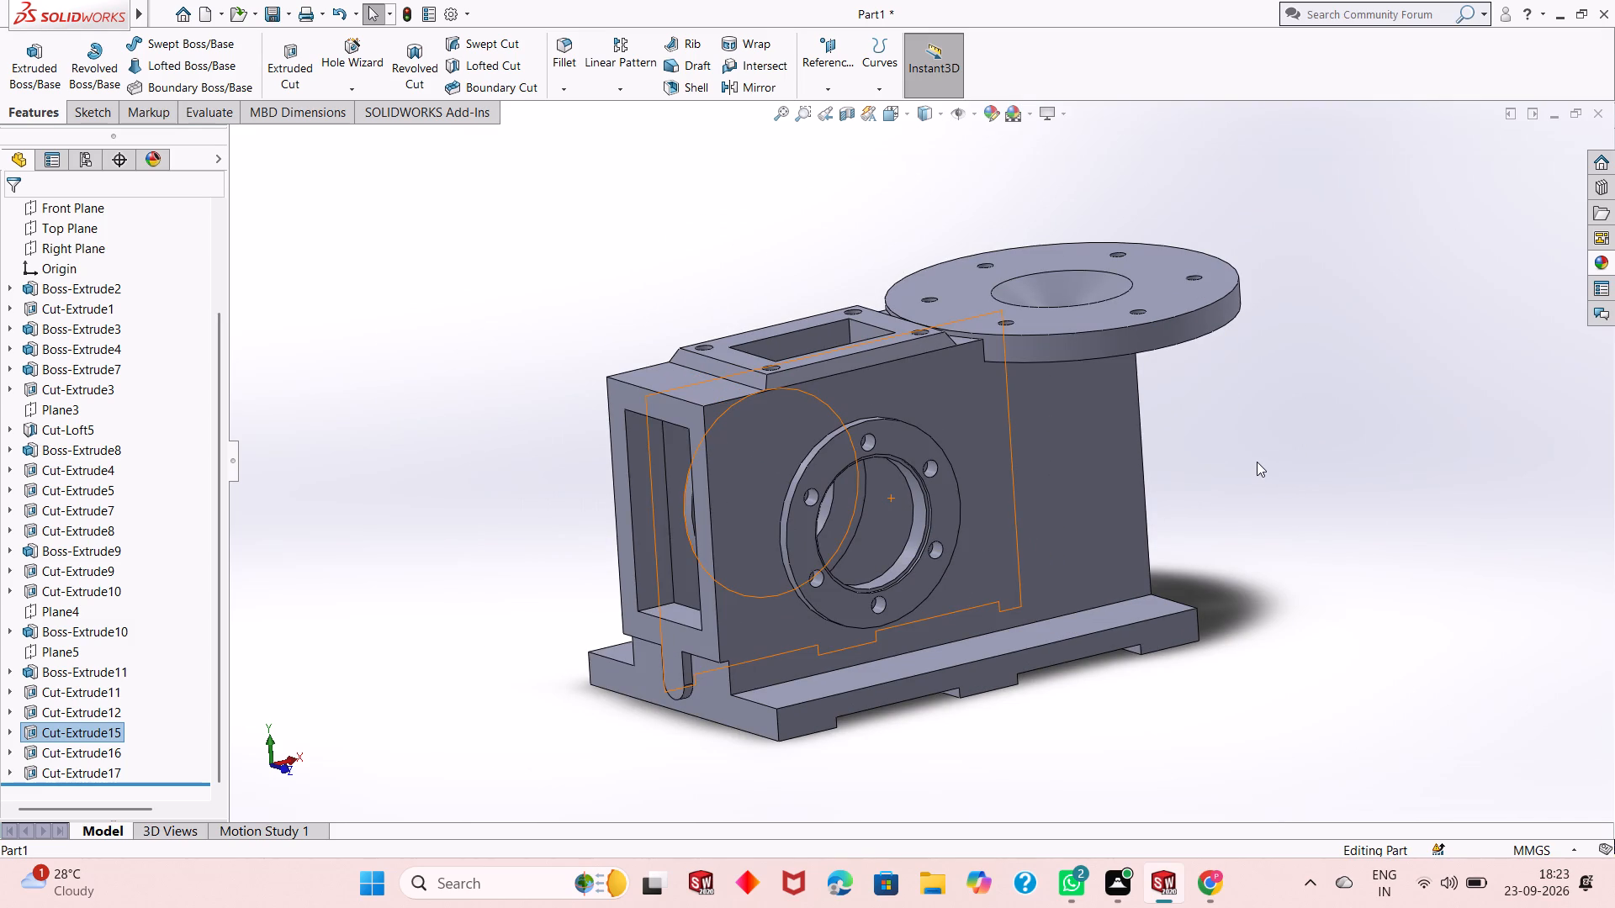
scroll(978, 413, "down", 2)
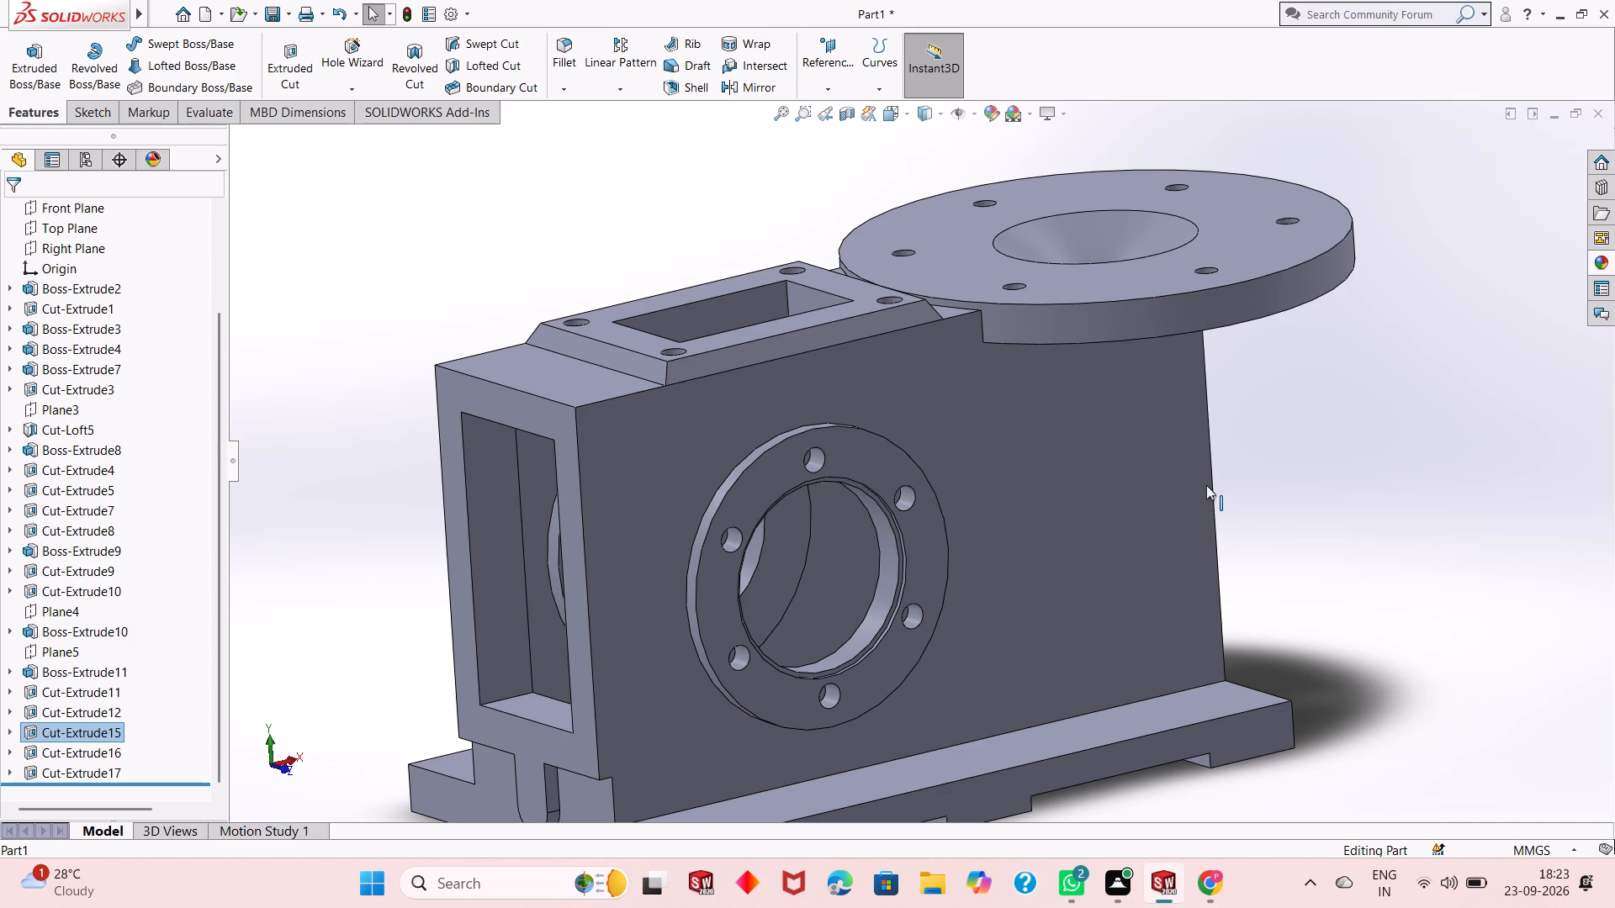
middle_click_drag(877, 458, 903, 432)
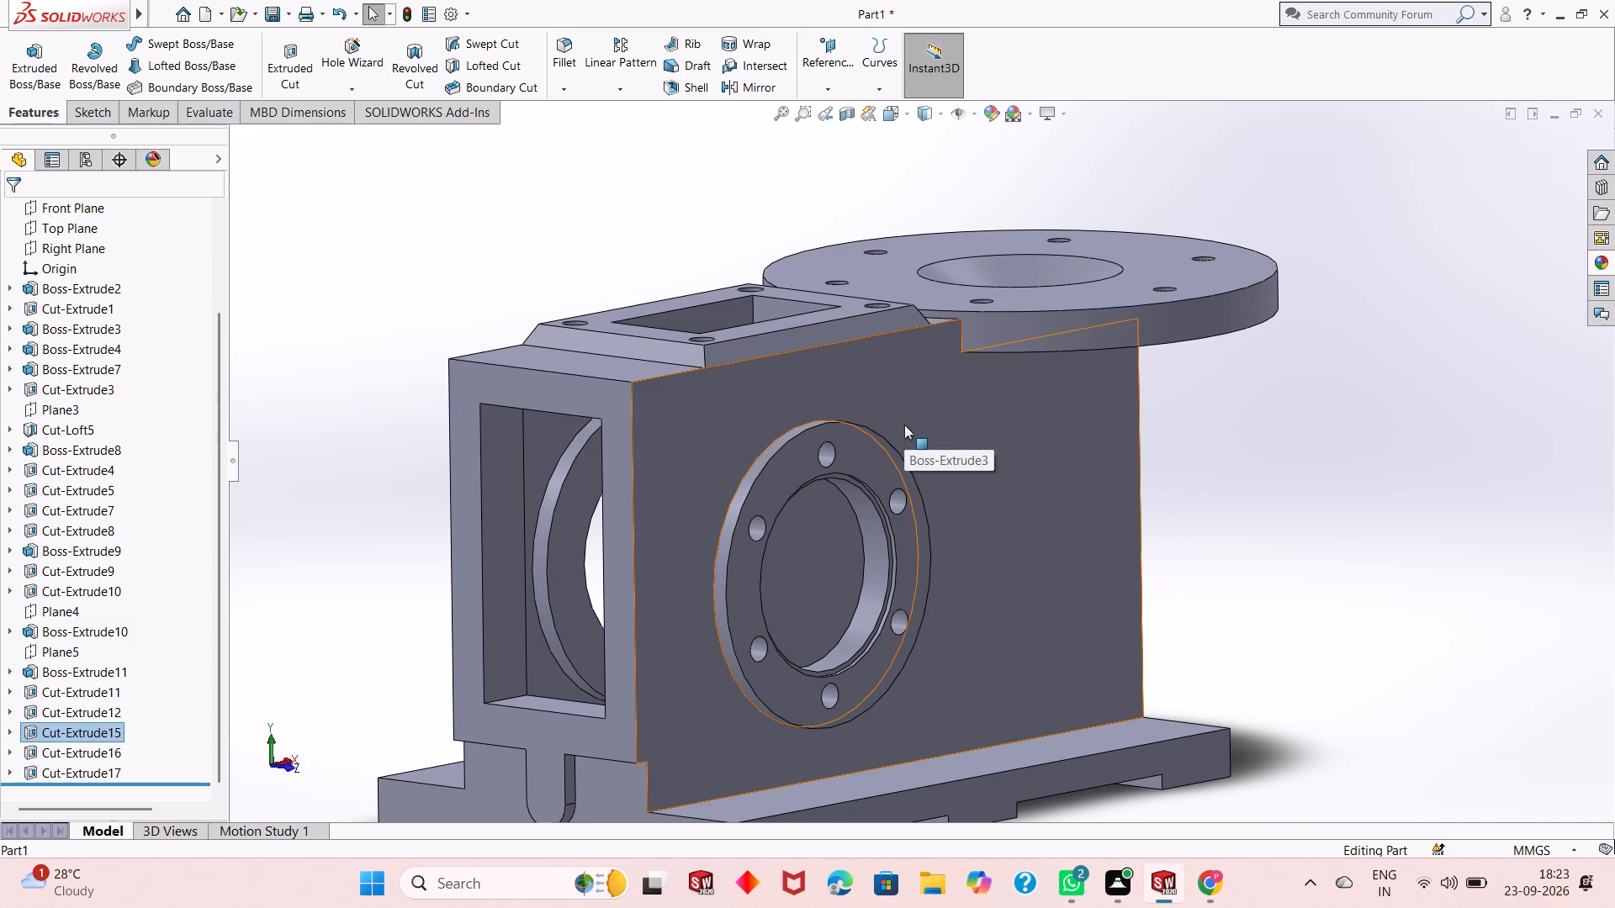
scroll(832, 503, "down", 2)
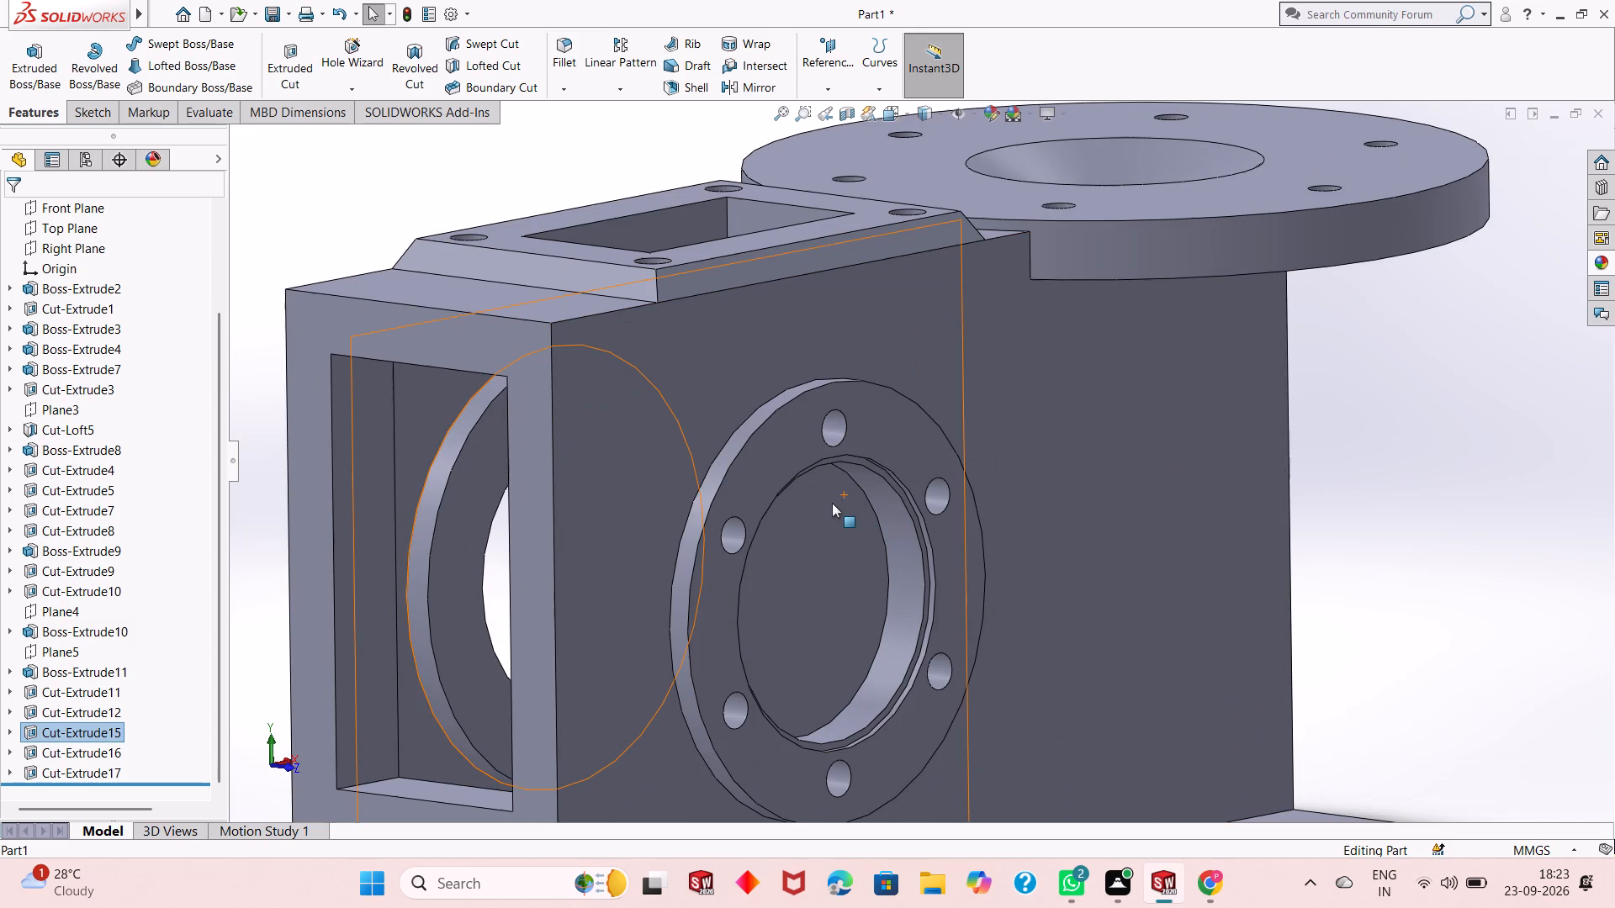
scroll(832, 504, "up", 1)
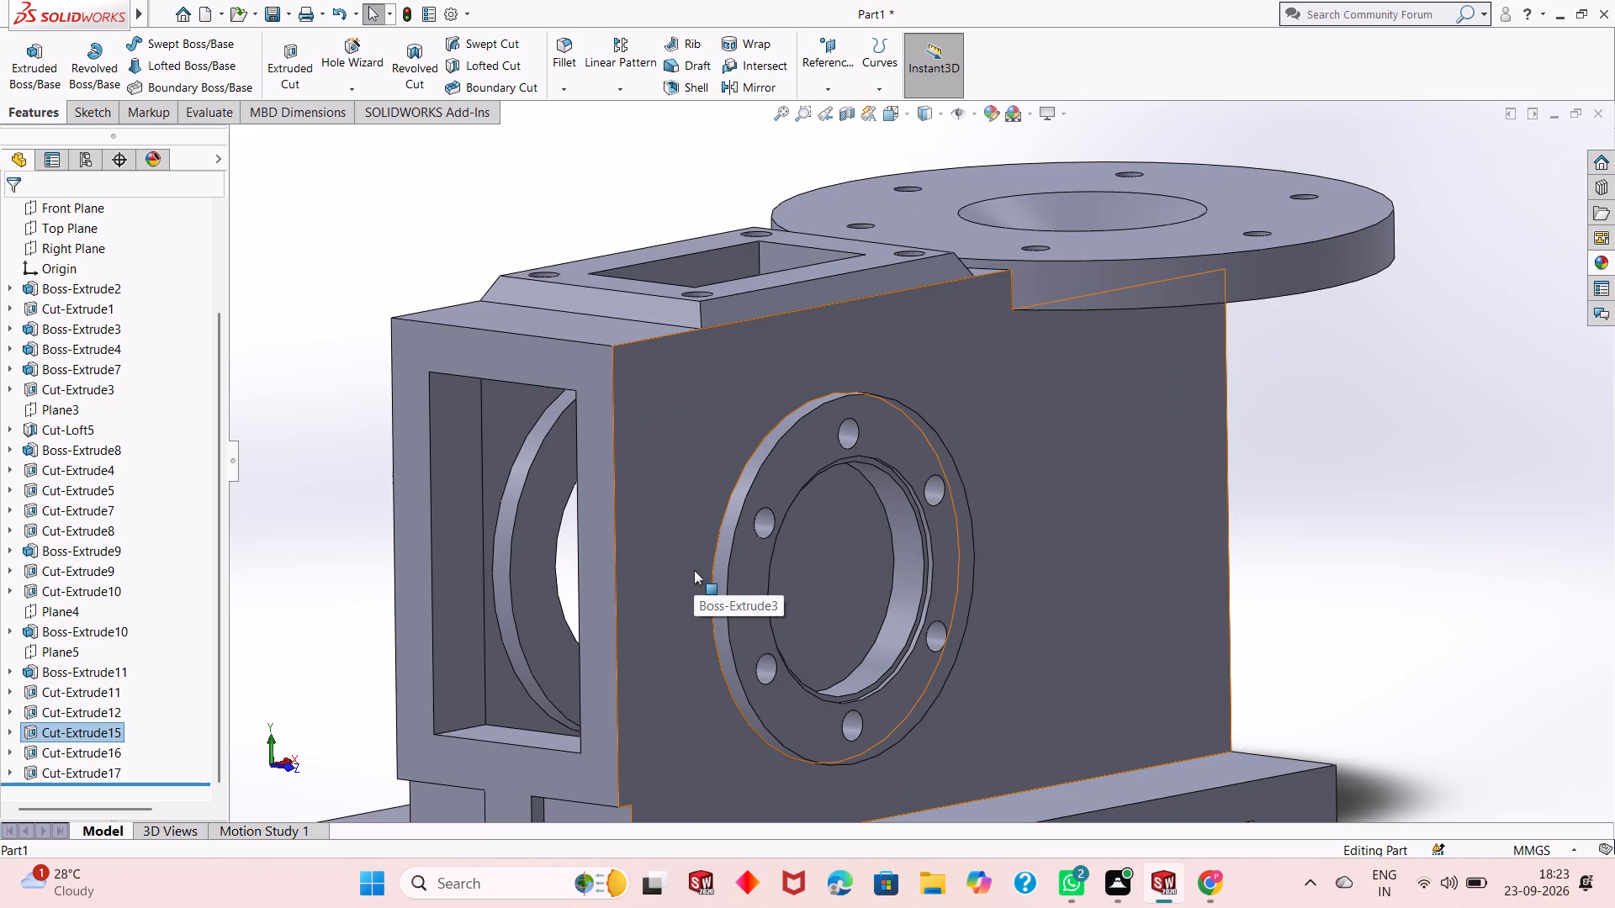
scroll(712, 645, "up", 1)
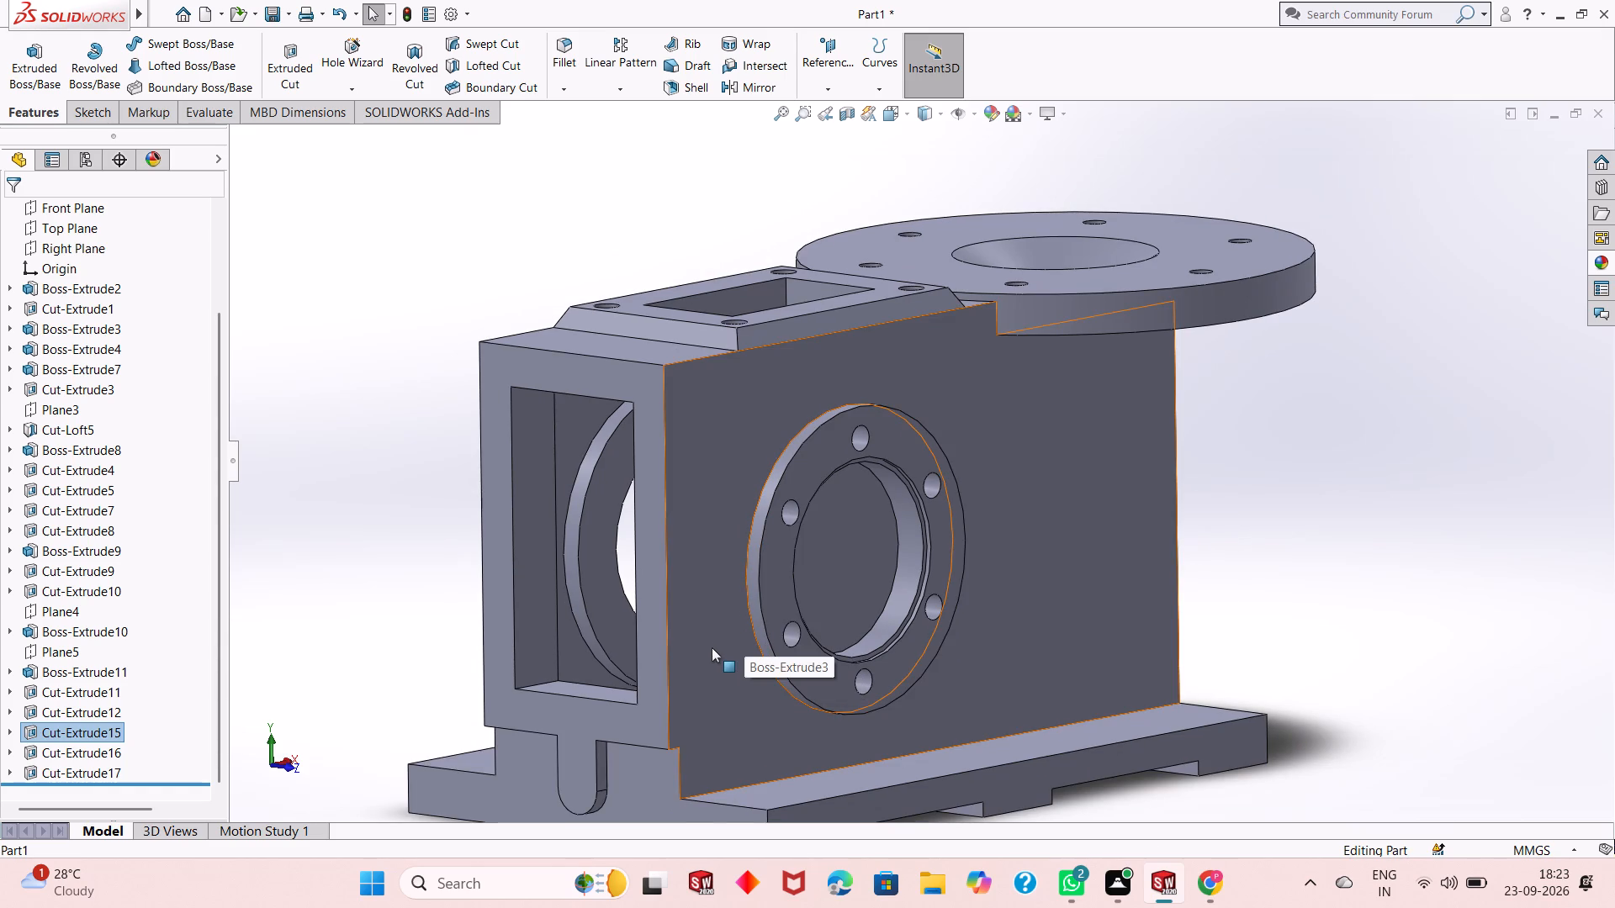
scroll(712, 620, "up", 1)
scroll(740, 557, "down", 1)
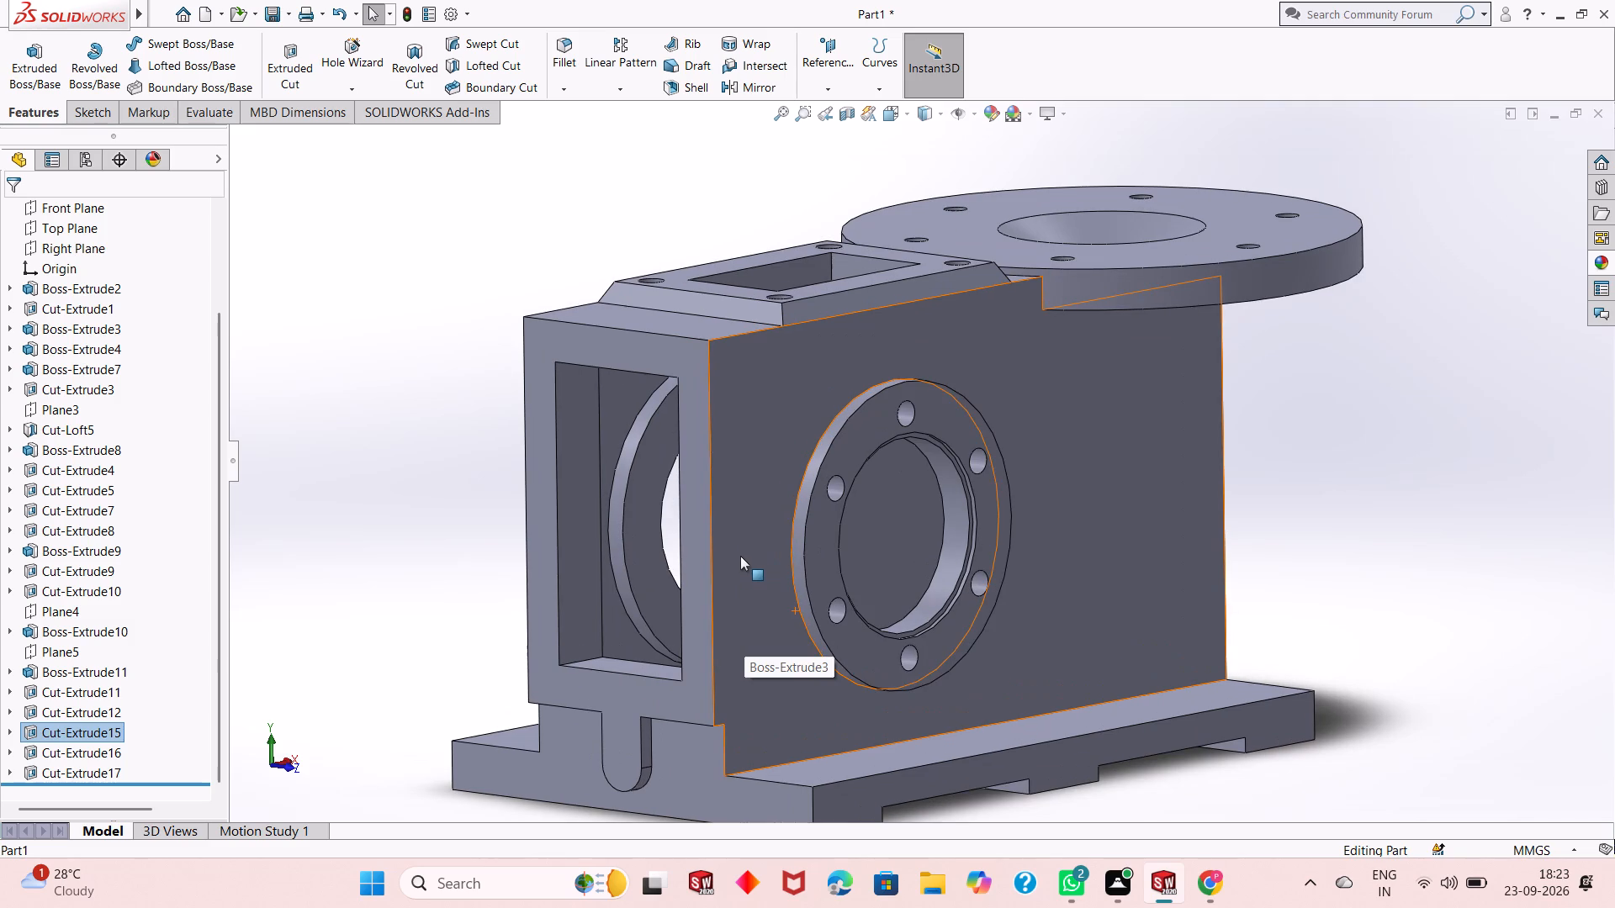
left_click(1321, 488)
scroll(1236, 525, "up", 1)
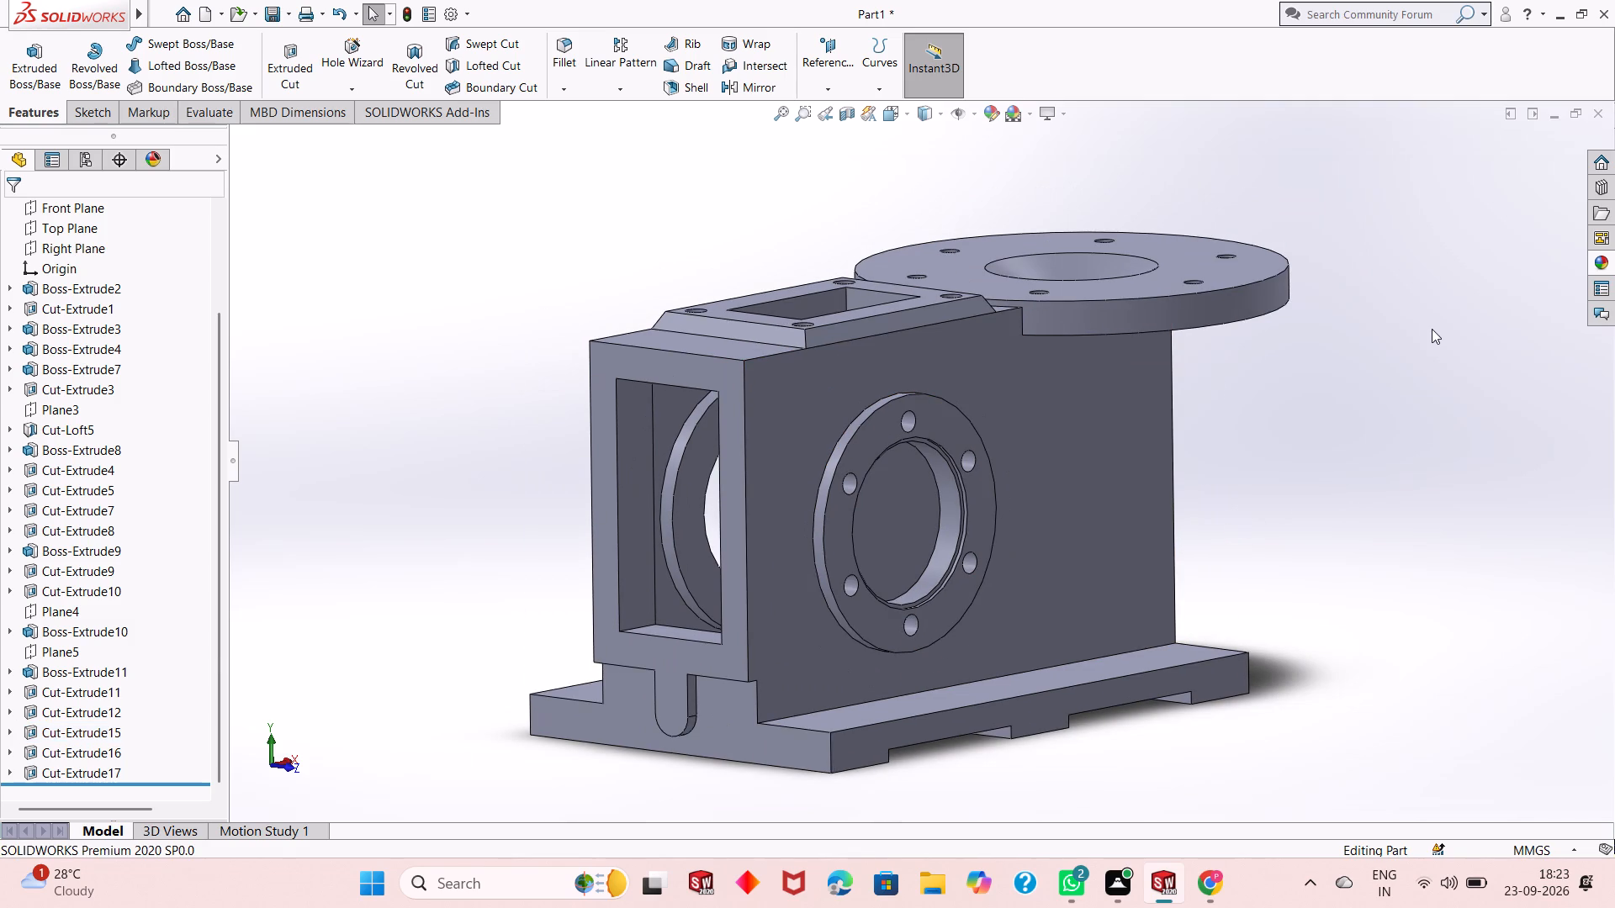
scroll(900, 462, "down", 1)
scroll(900, 462, "up", 1)
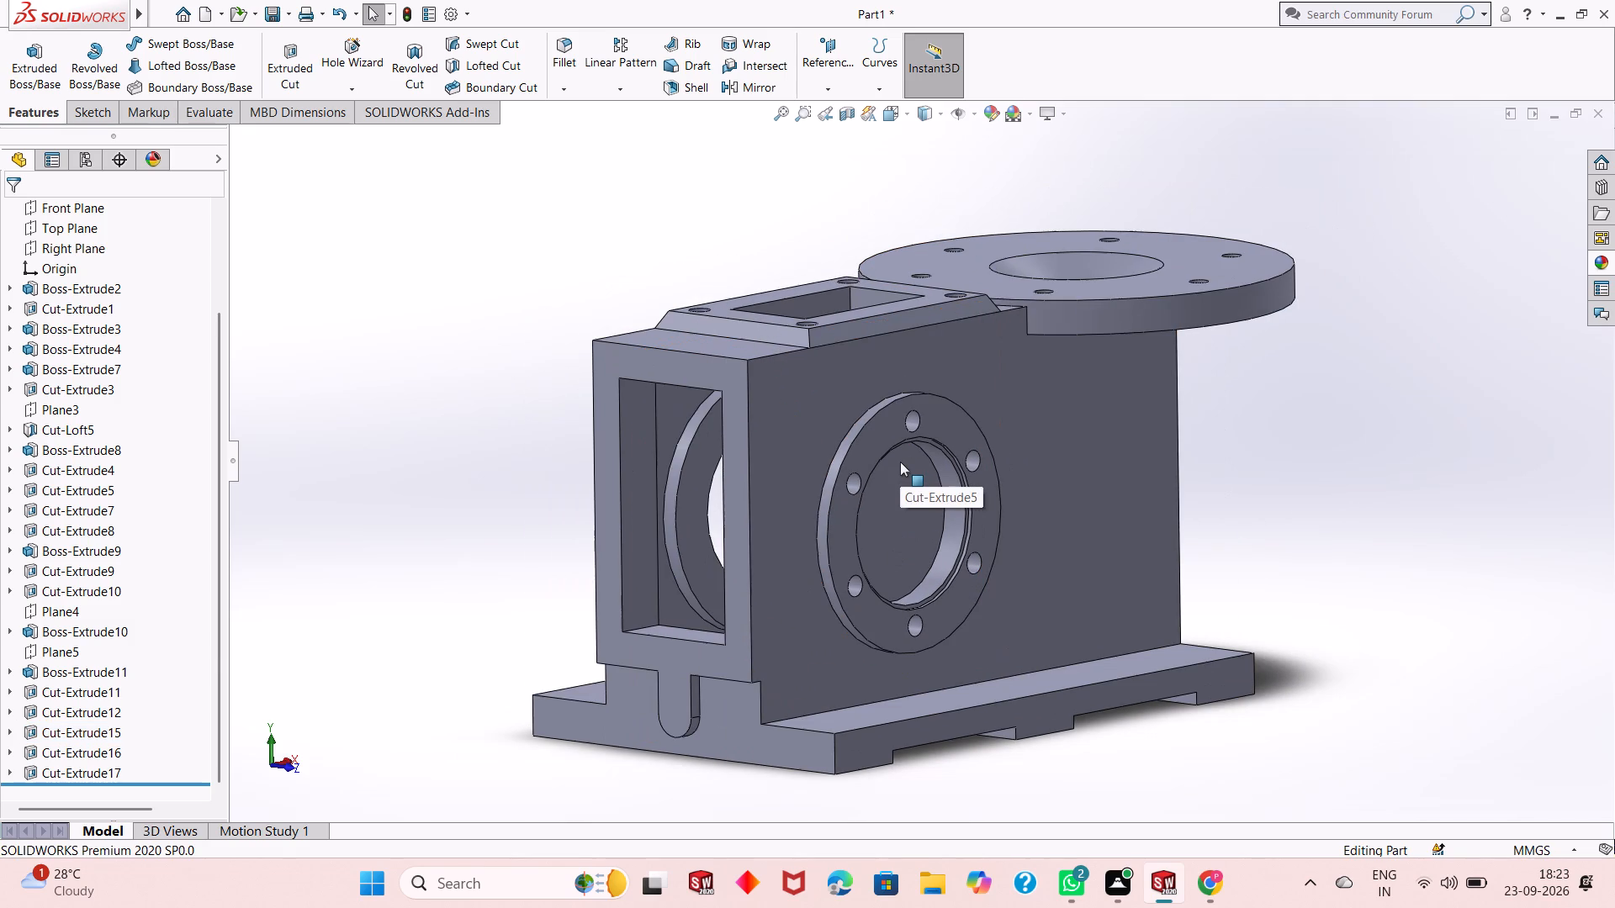
Examine the recess and through bore of the six-hole side boss up close and against the whole housing.
scroll(950, 502, "down", 3)
scroll(1048, 483, "down", 3)
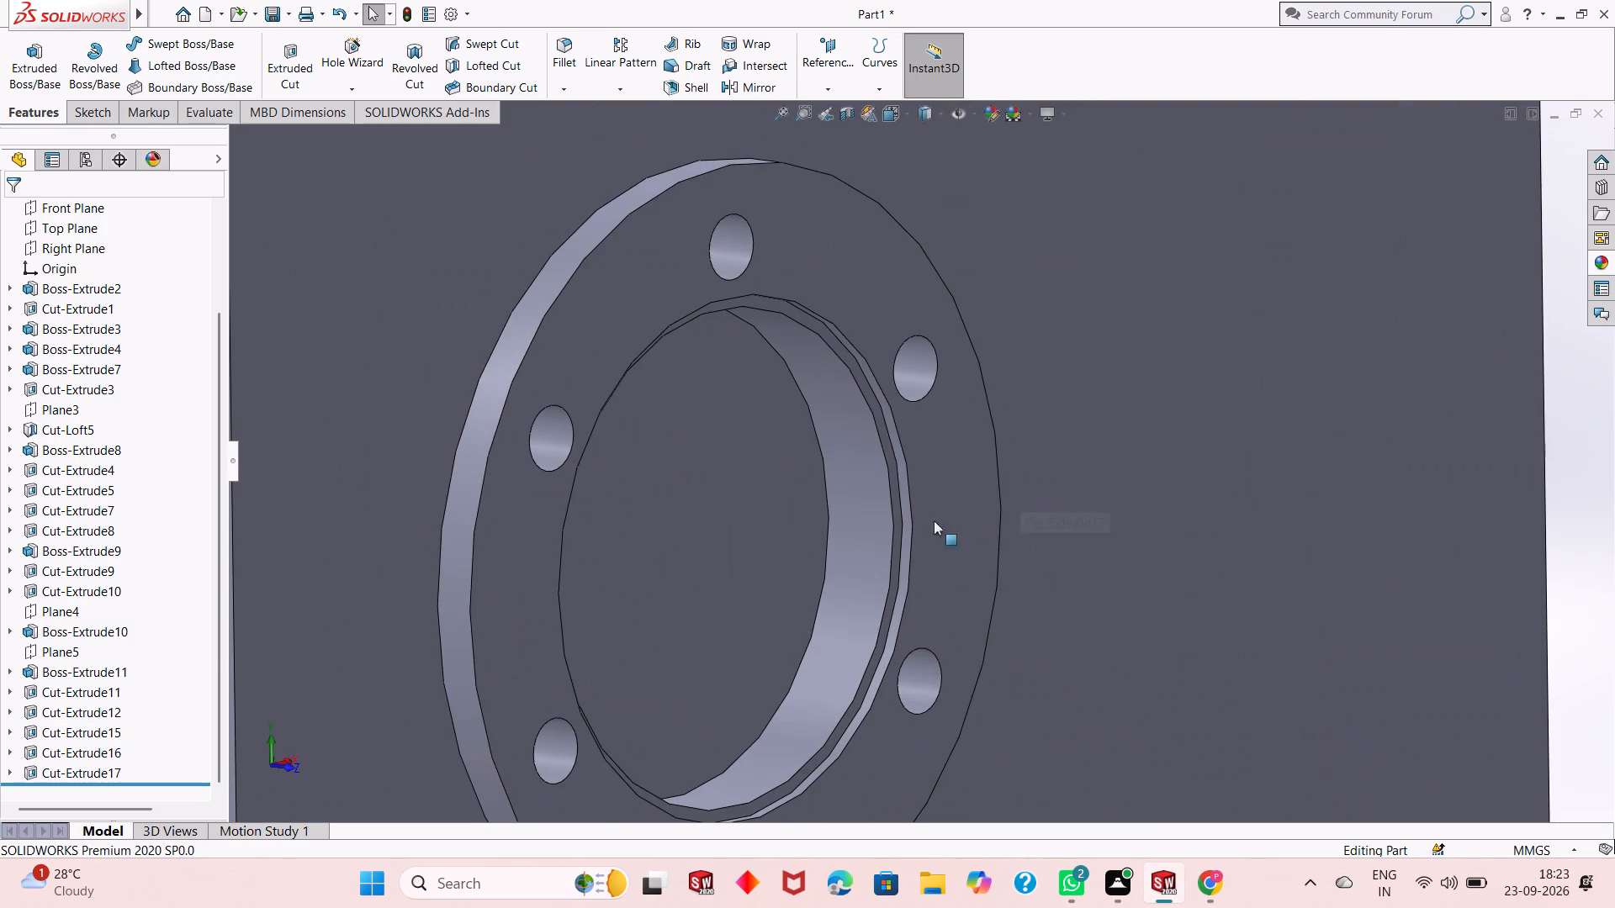
scroll(913, 529, "up", 1)
scroll(1214, 442, "up", 3)
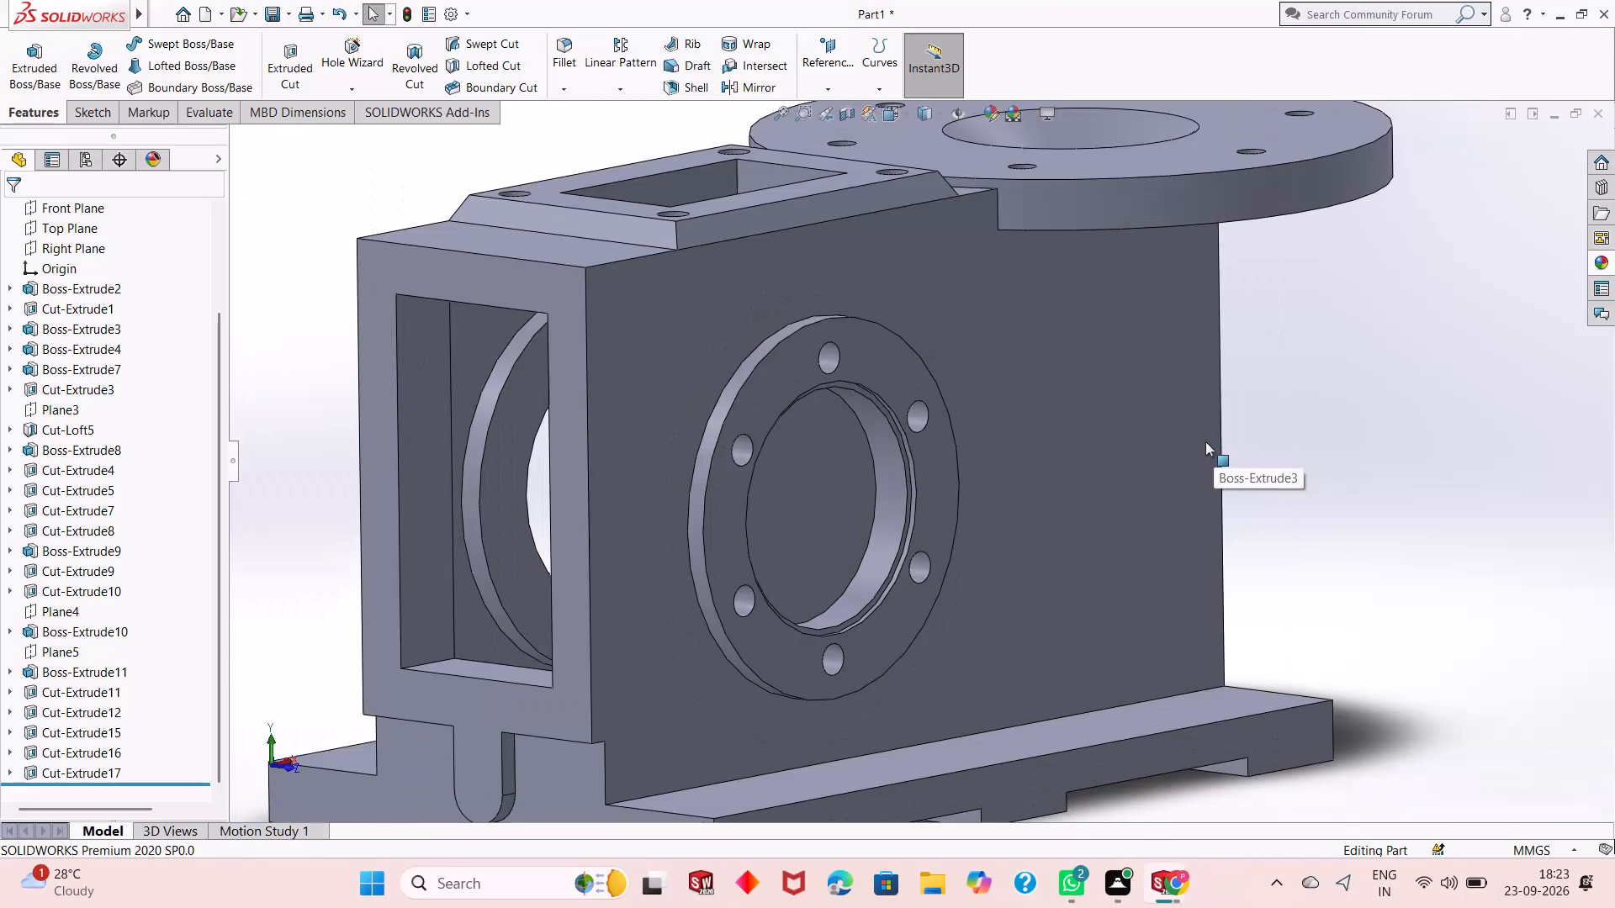
scroll(830, 543, "up", 3)
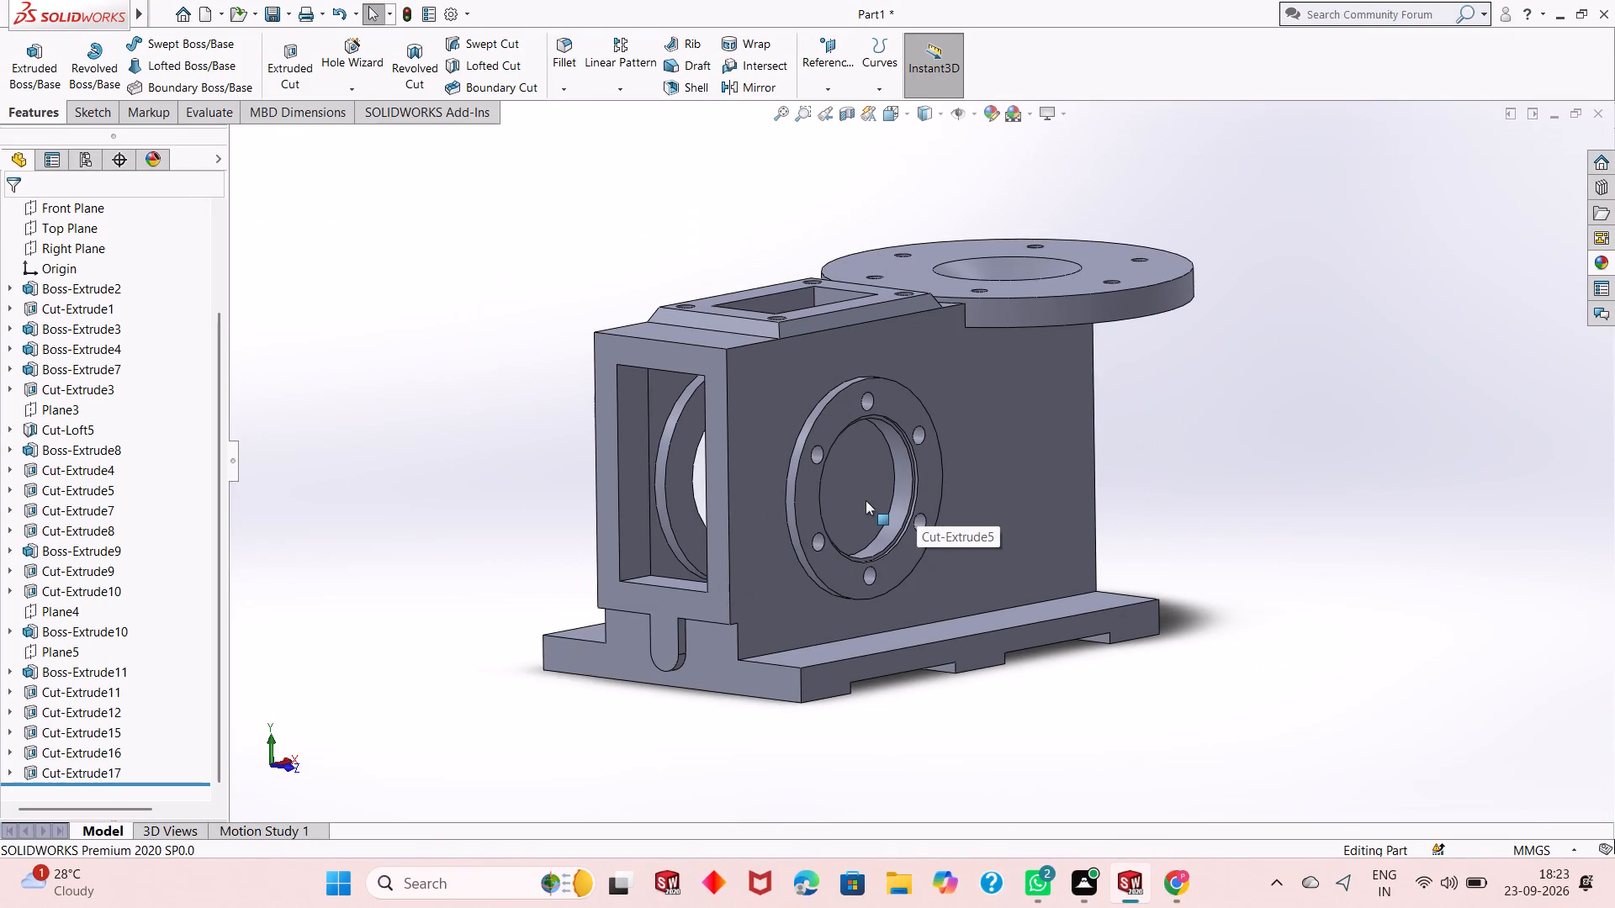
scroll(866, 500, "down", 1)
scroll(875, 495, "up", 1)
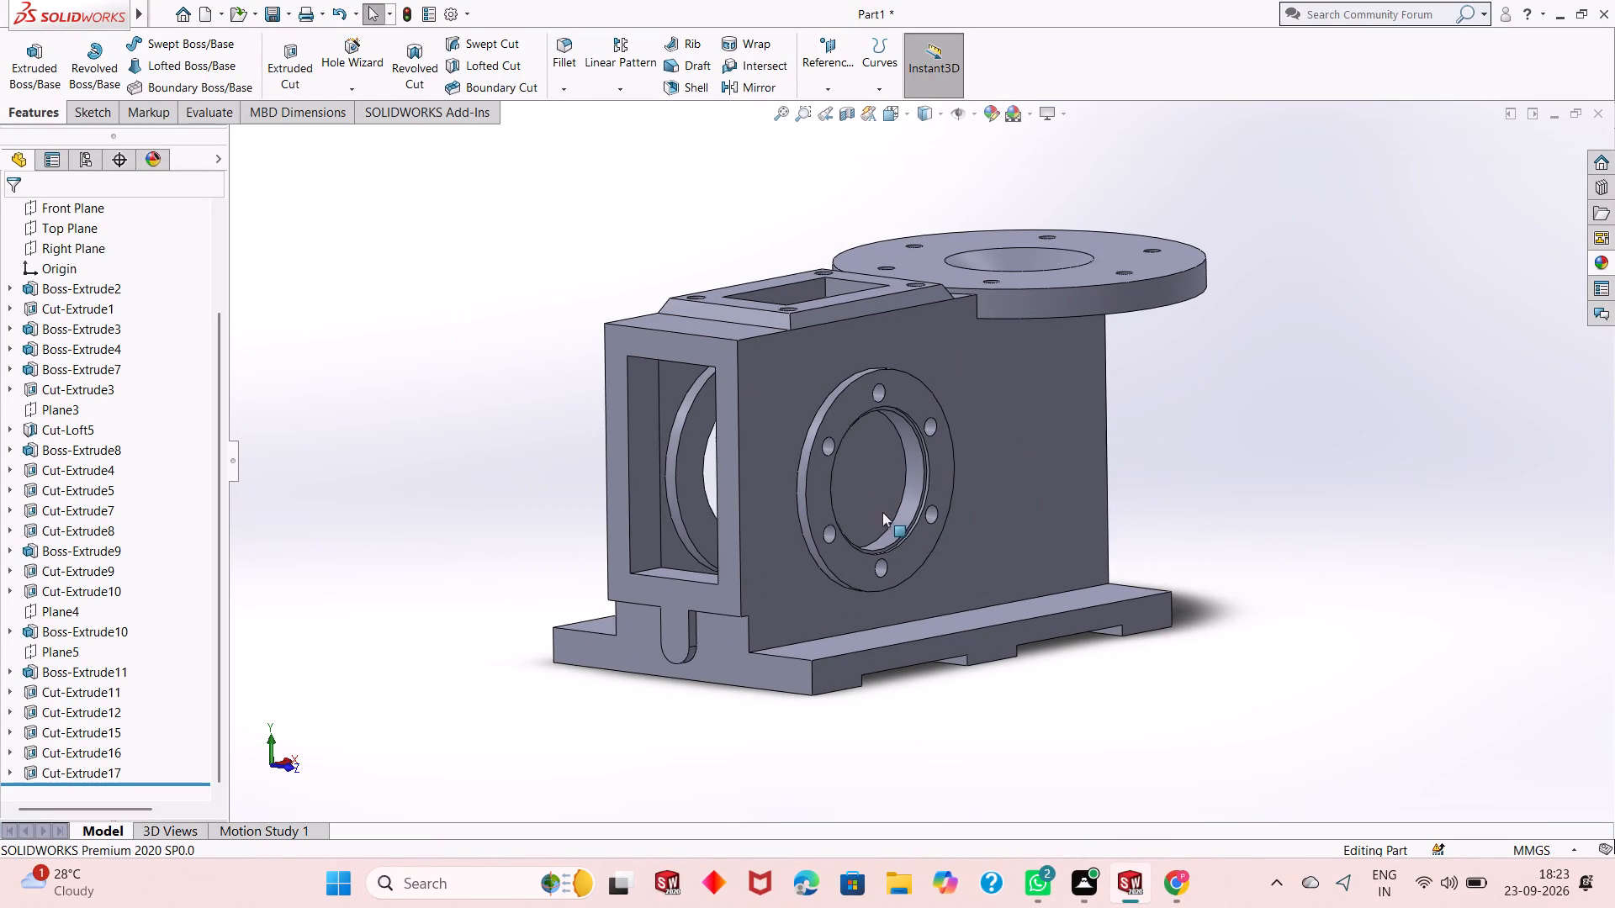
scroll(885, 511, "down", 2)
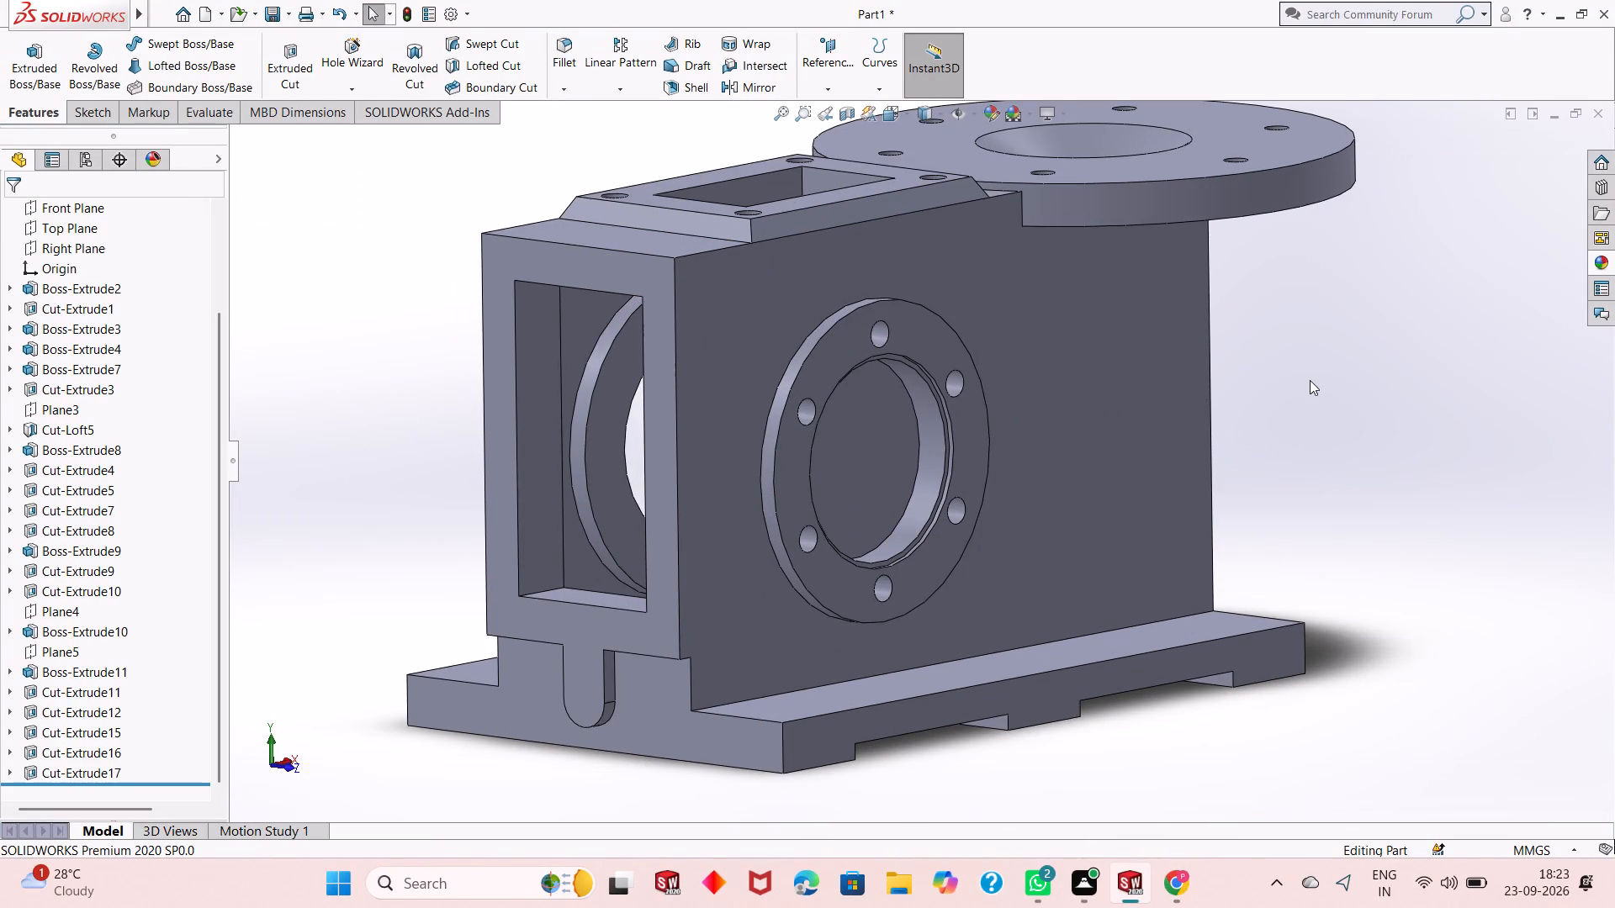
scroll(1016, 490, "up", 2)
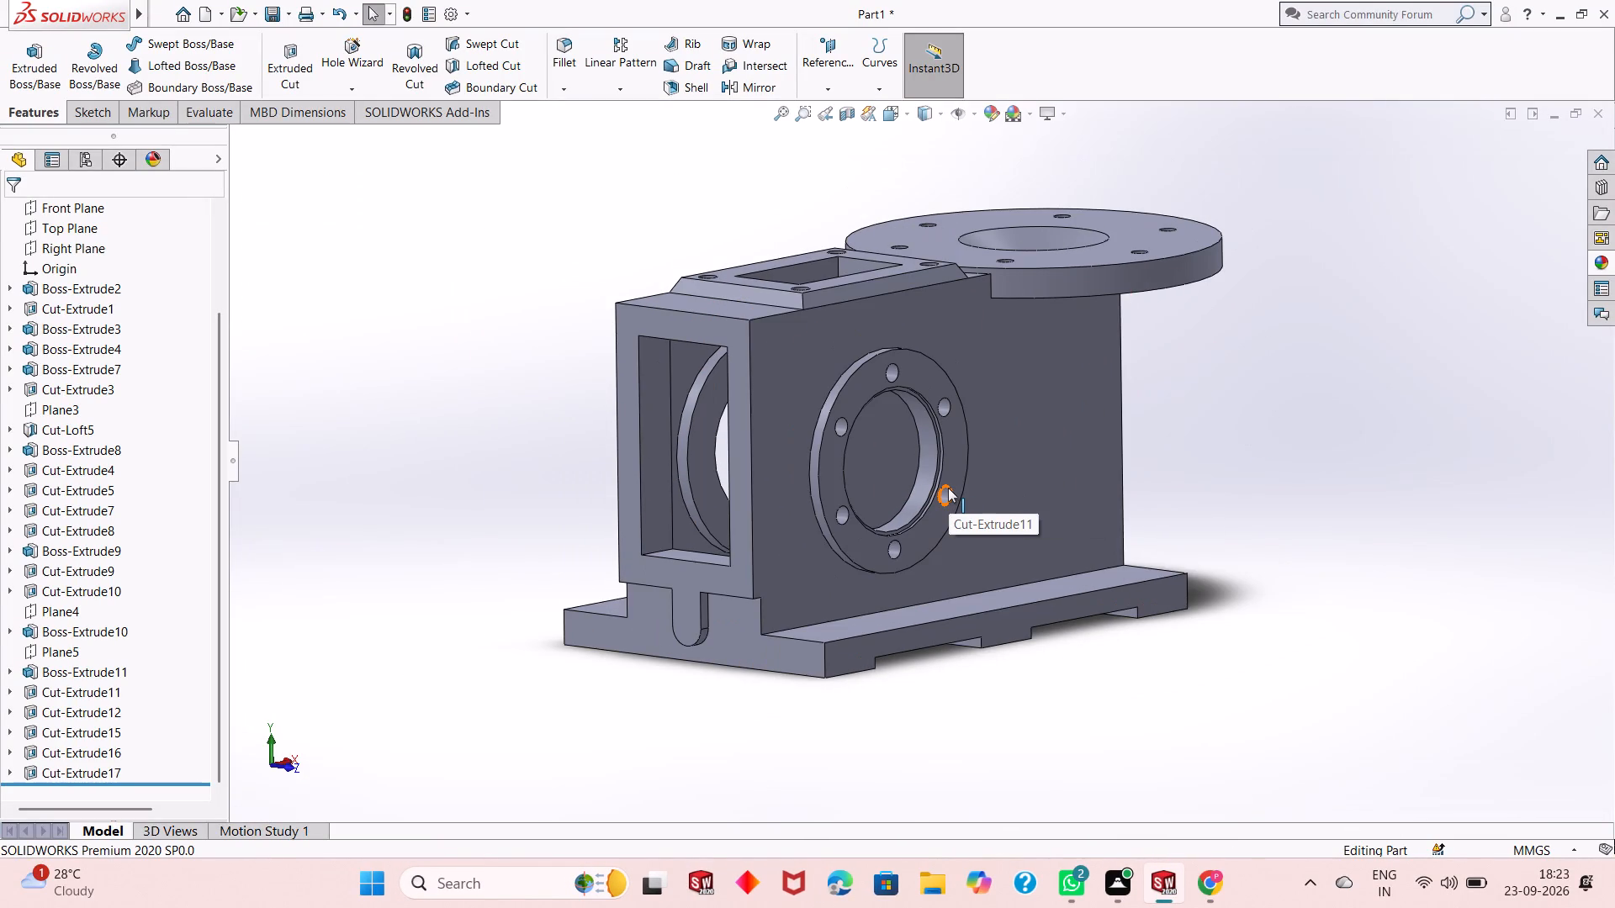
scroll(948, 488, "down", 3)
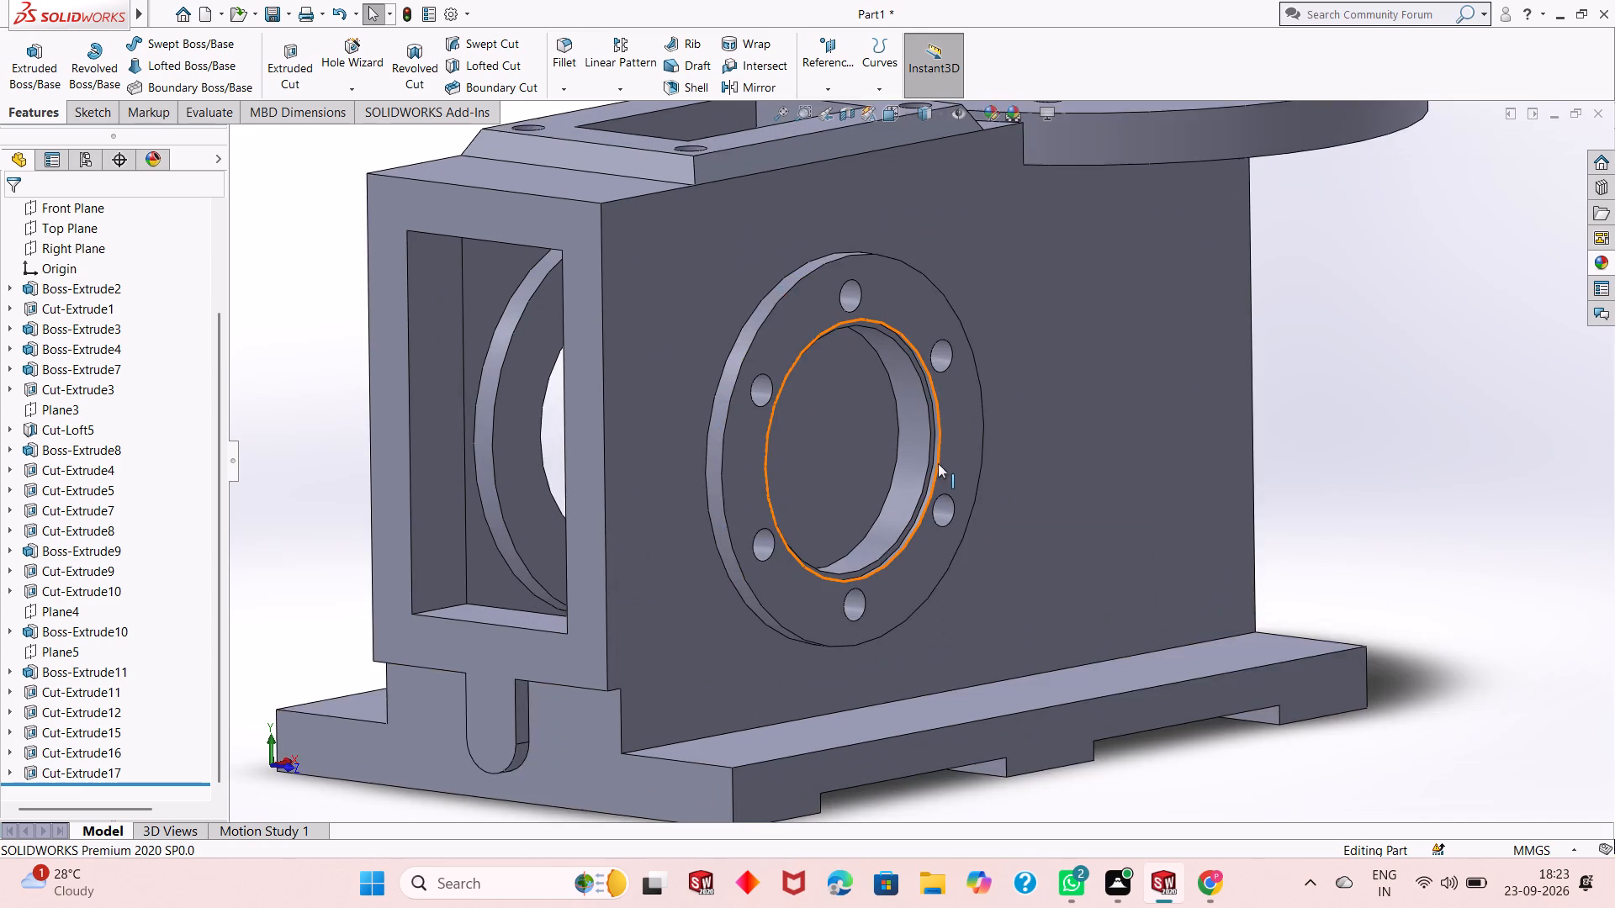
scroll(937, 462, "down", 1)
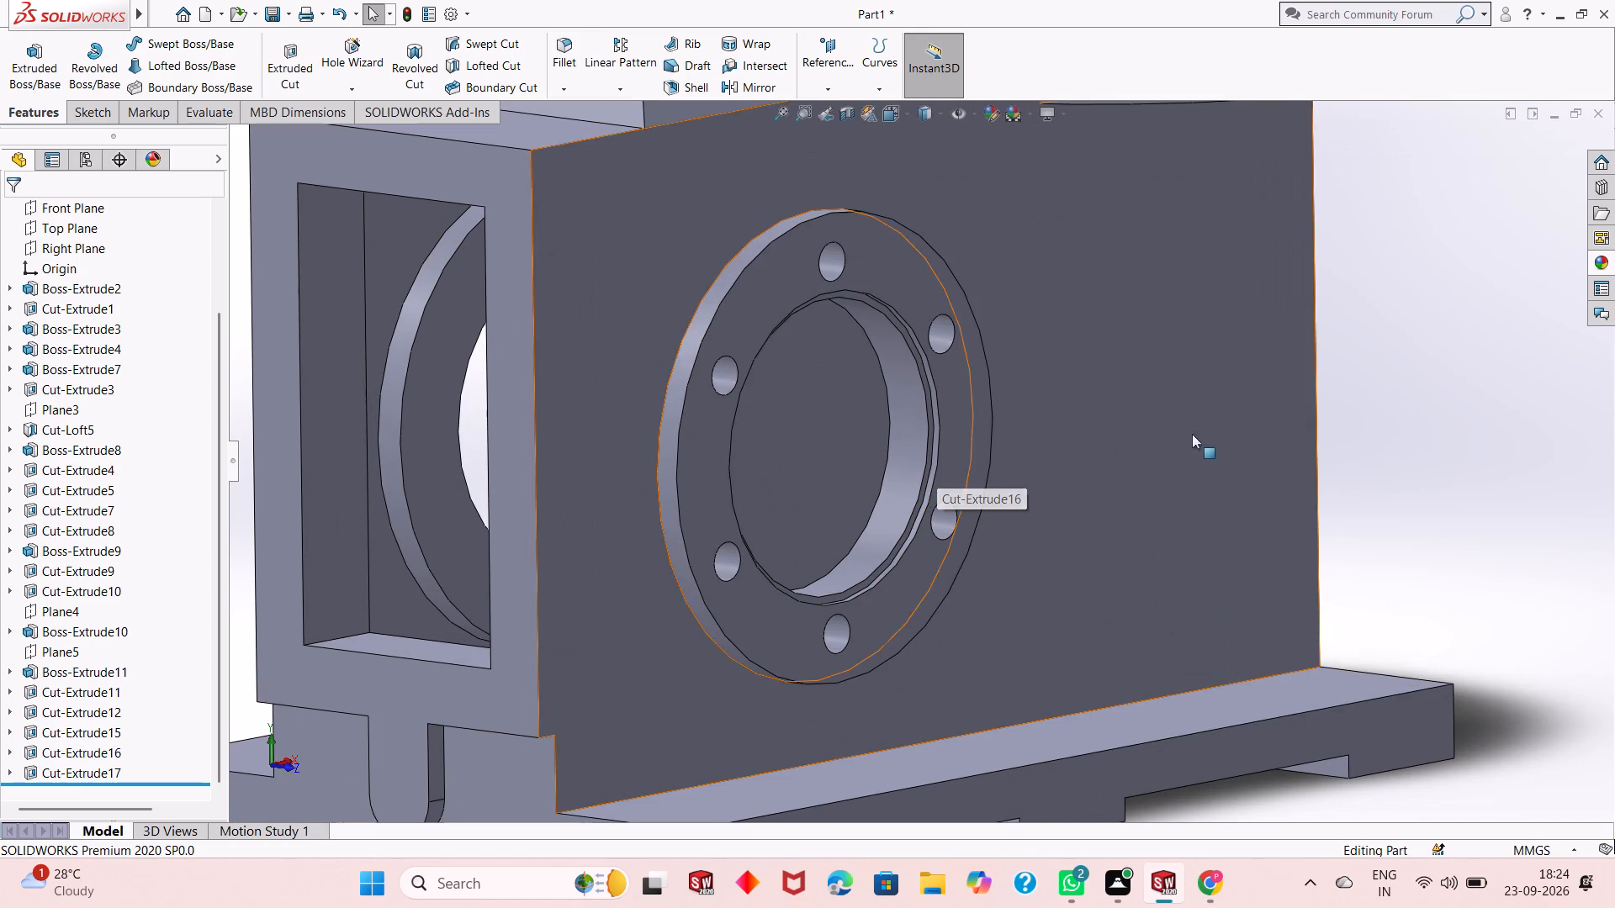
scroll(876, 475, "down", 2)
scroll(876, 475, "up", 5)
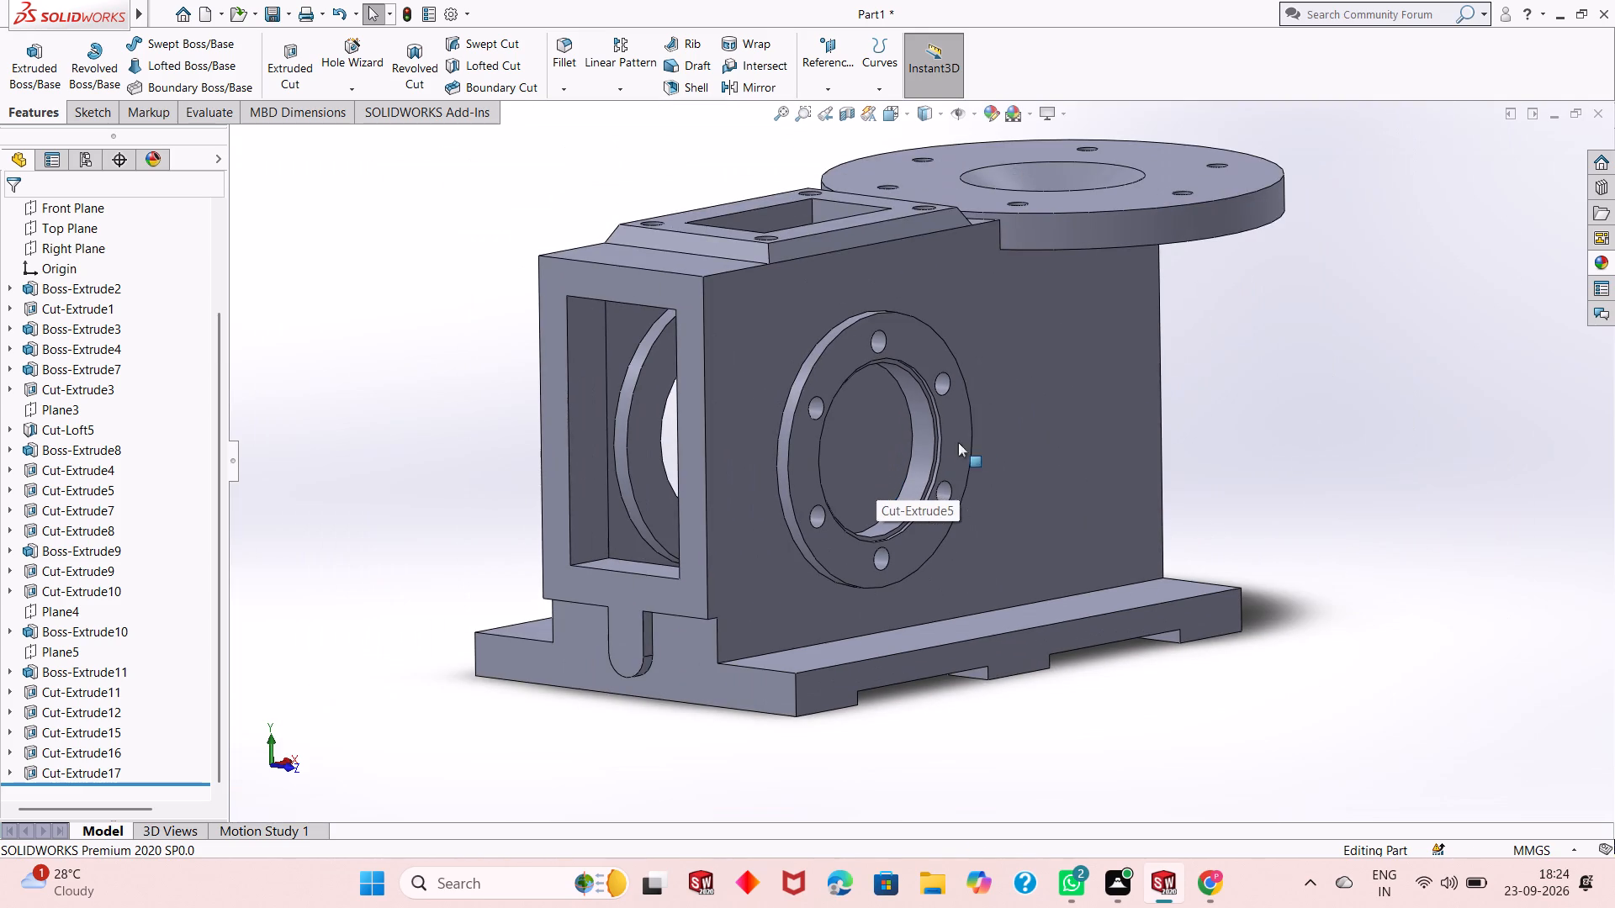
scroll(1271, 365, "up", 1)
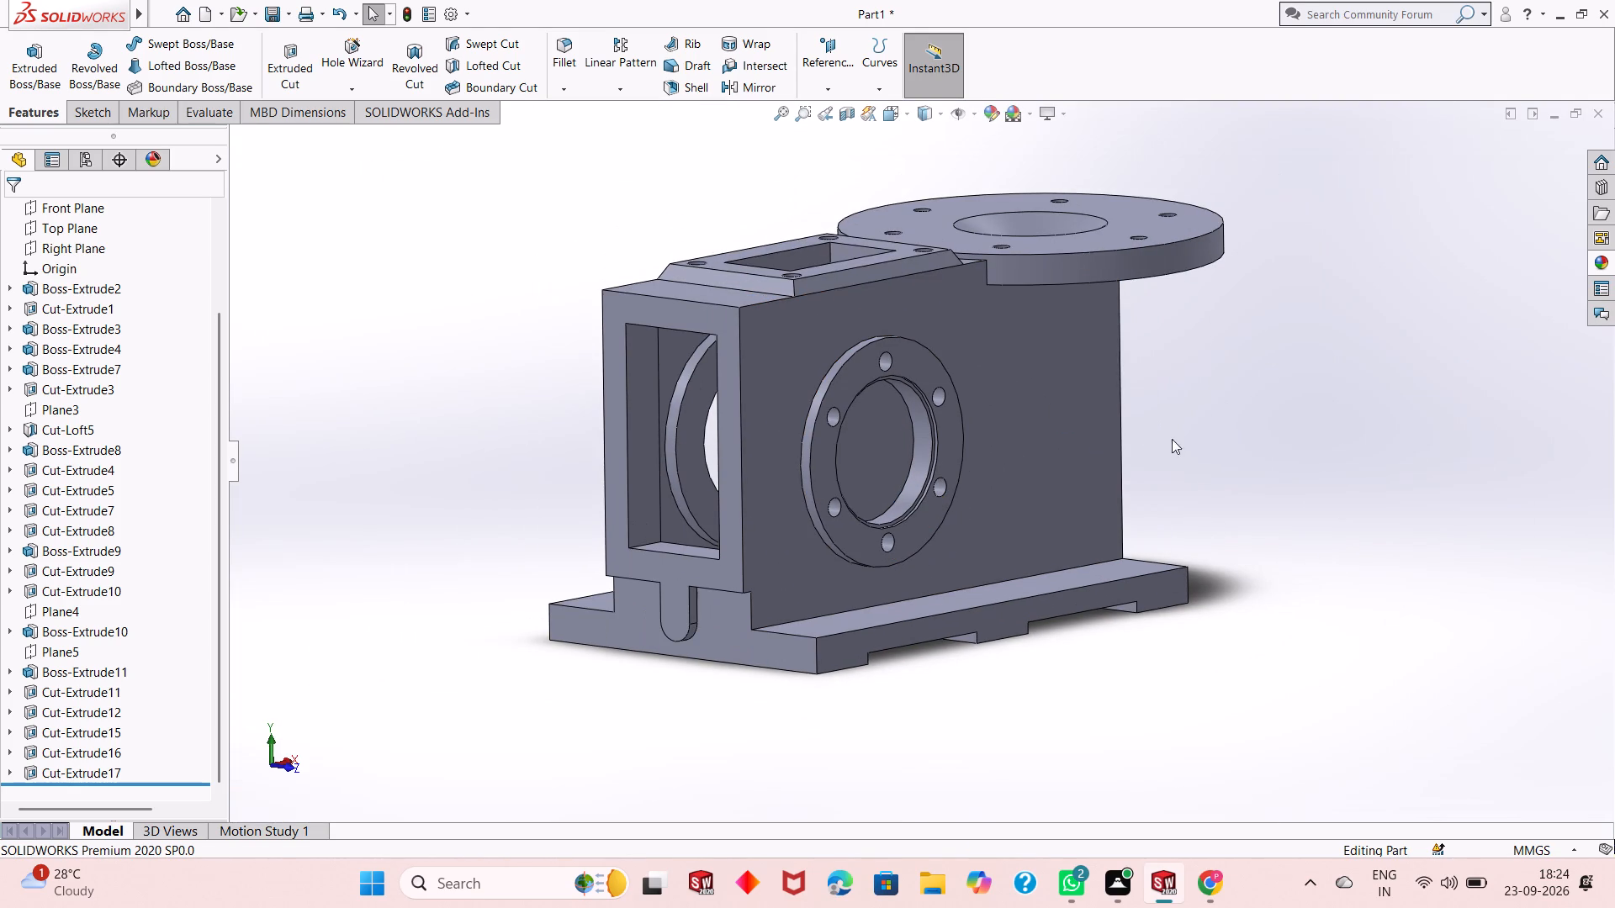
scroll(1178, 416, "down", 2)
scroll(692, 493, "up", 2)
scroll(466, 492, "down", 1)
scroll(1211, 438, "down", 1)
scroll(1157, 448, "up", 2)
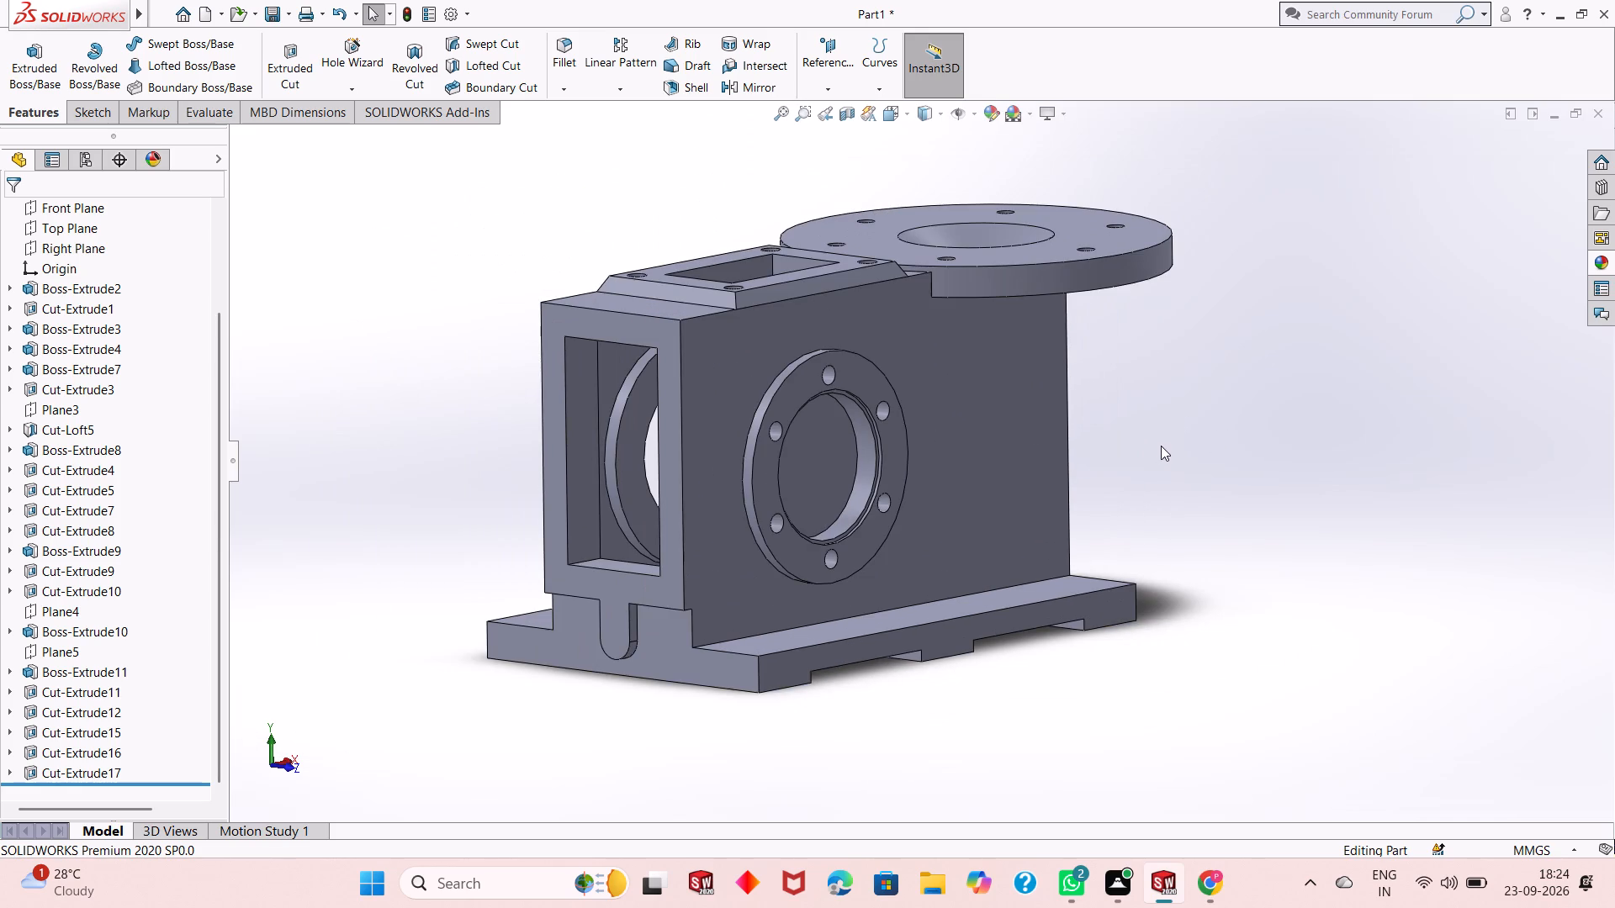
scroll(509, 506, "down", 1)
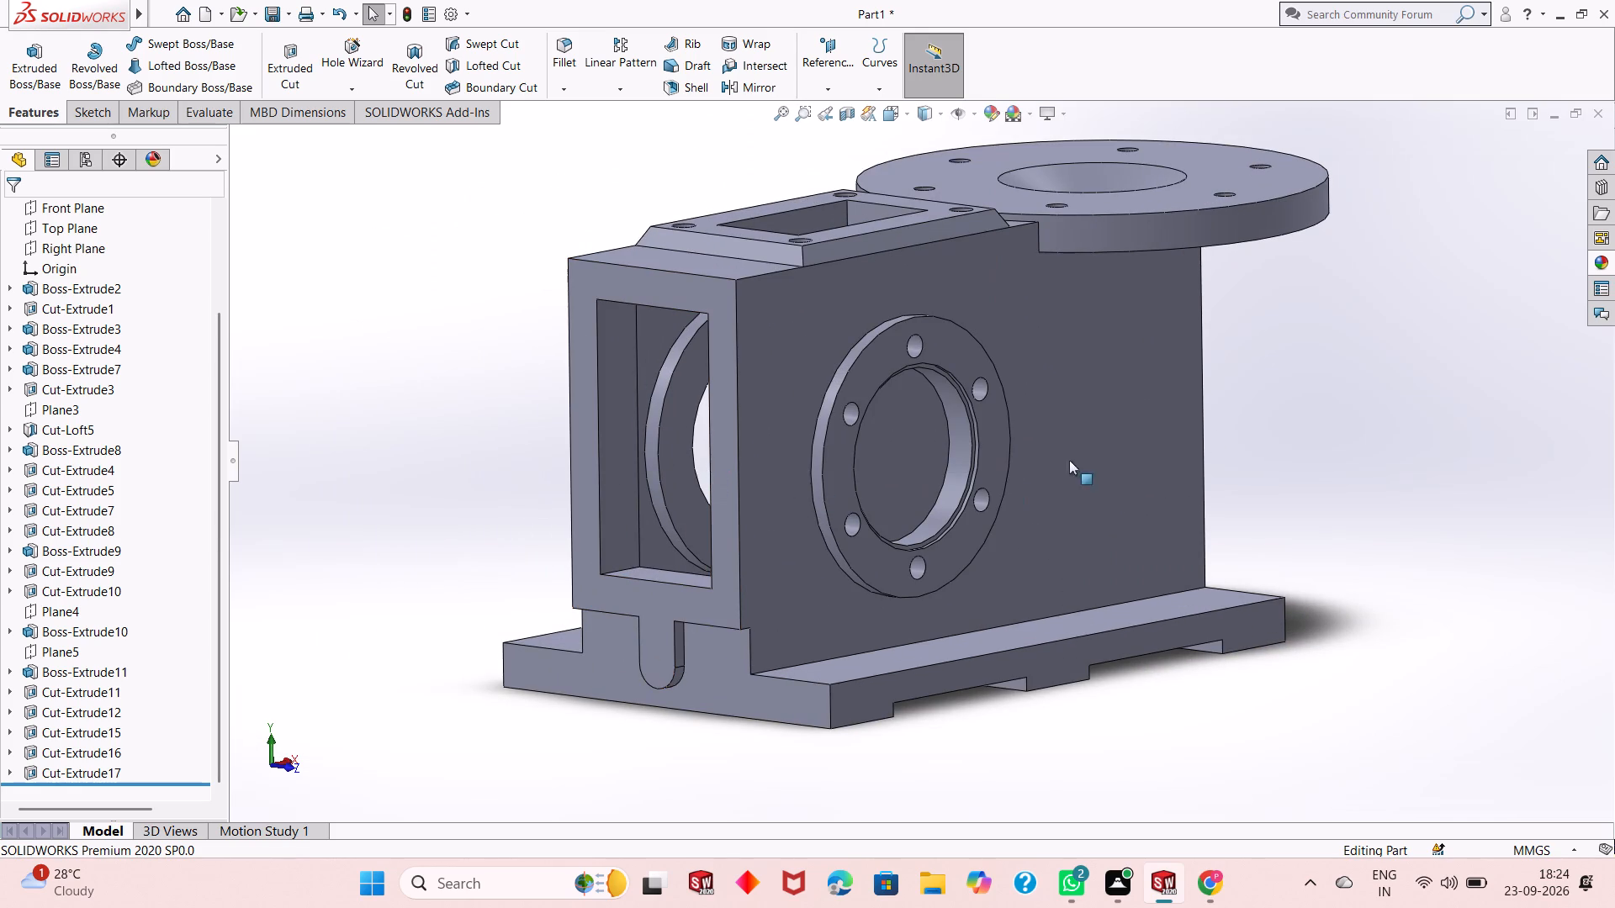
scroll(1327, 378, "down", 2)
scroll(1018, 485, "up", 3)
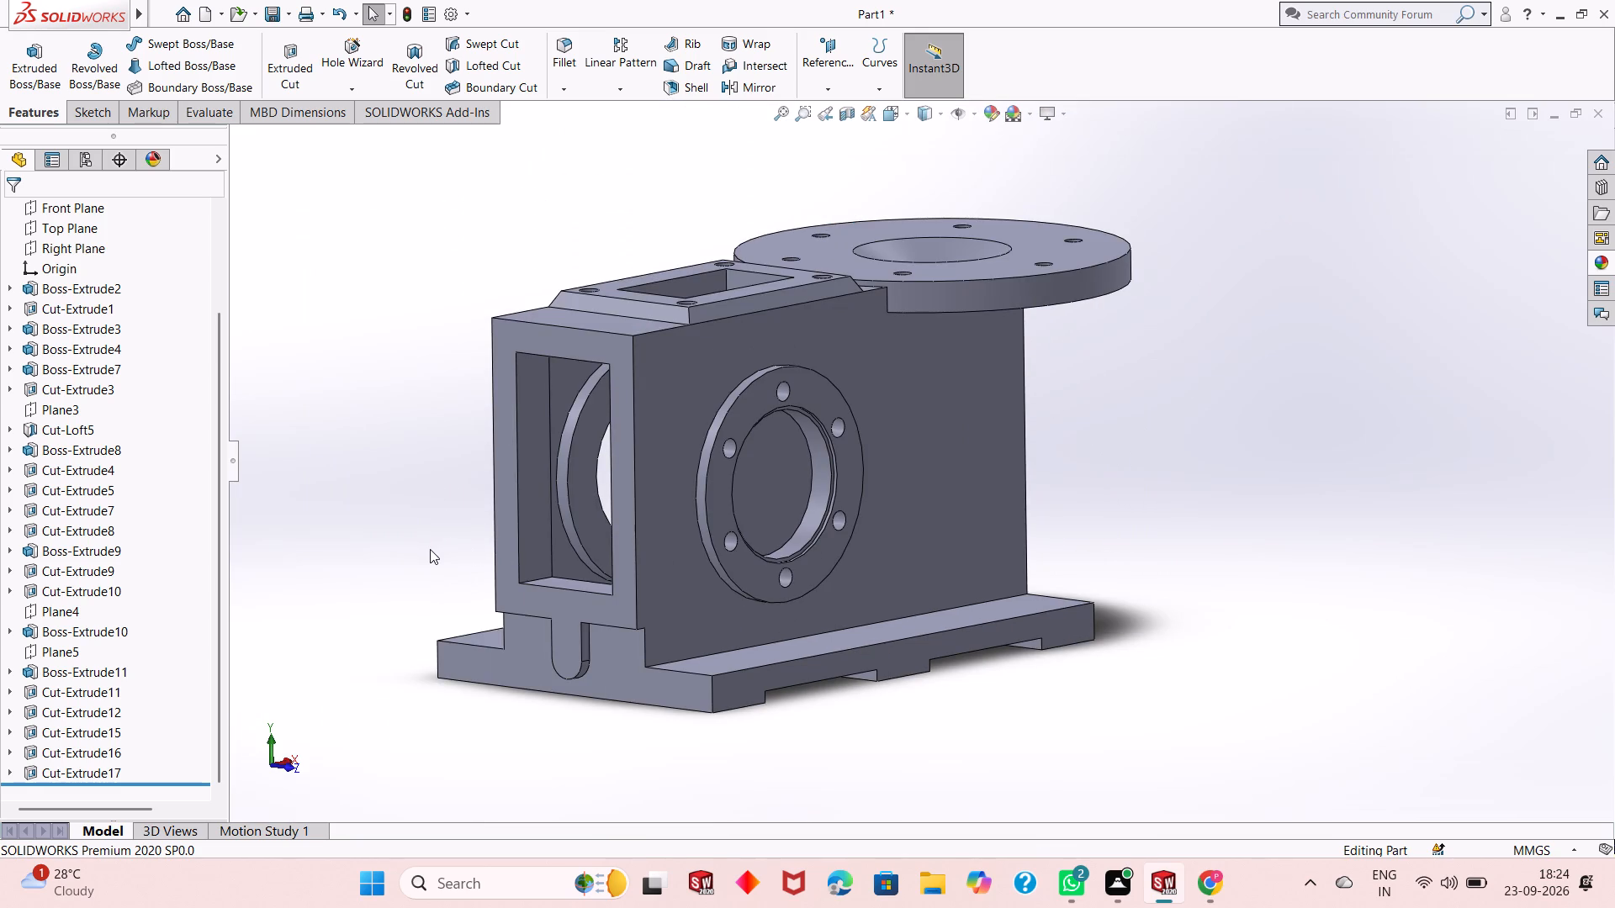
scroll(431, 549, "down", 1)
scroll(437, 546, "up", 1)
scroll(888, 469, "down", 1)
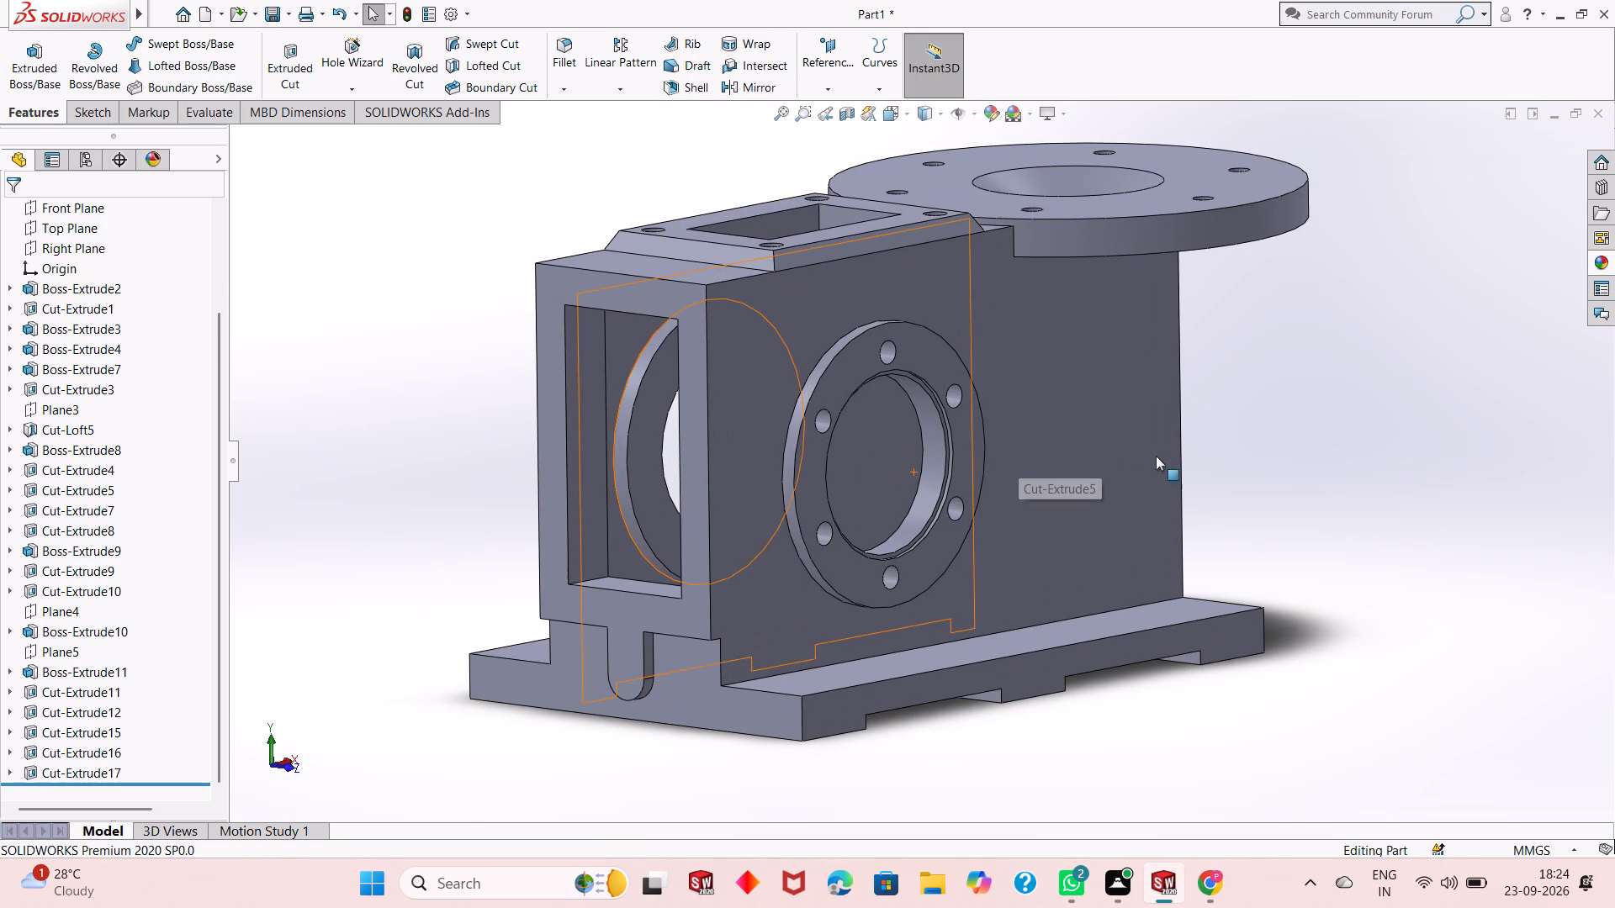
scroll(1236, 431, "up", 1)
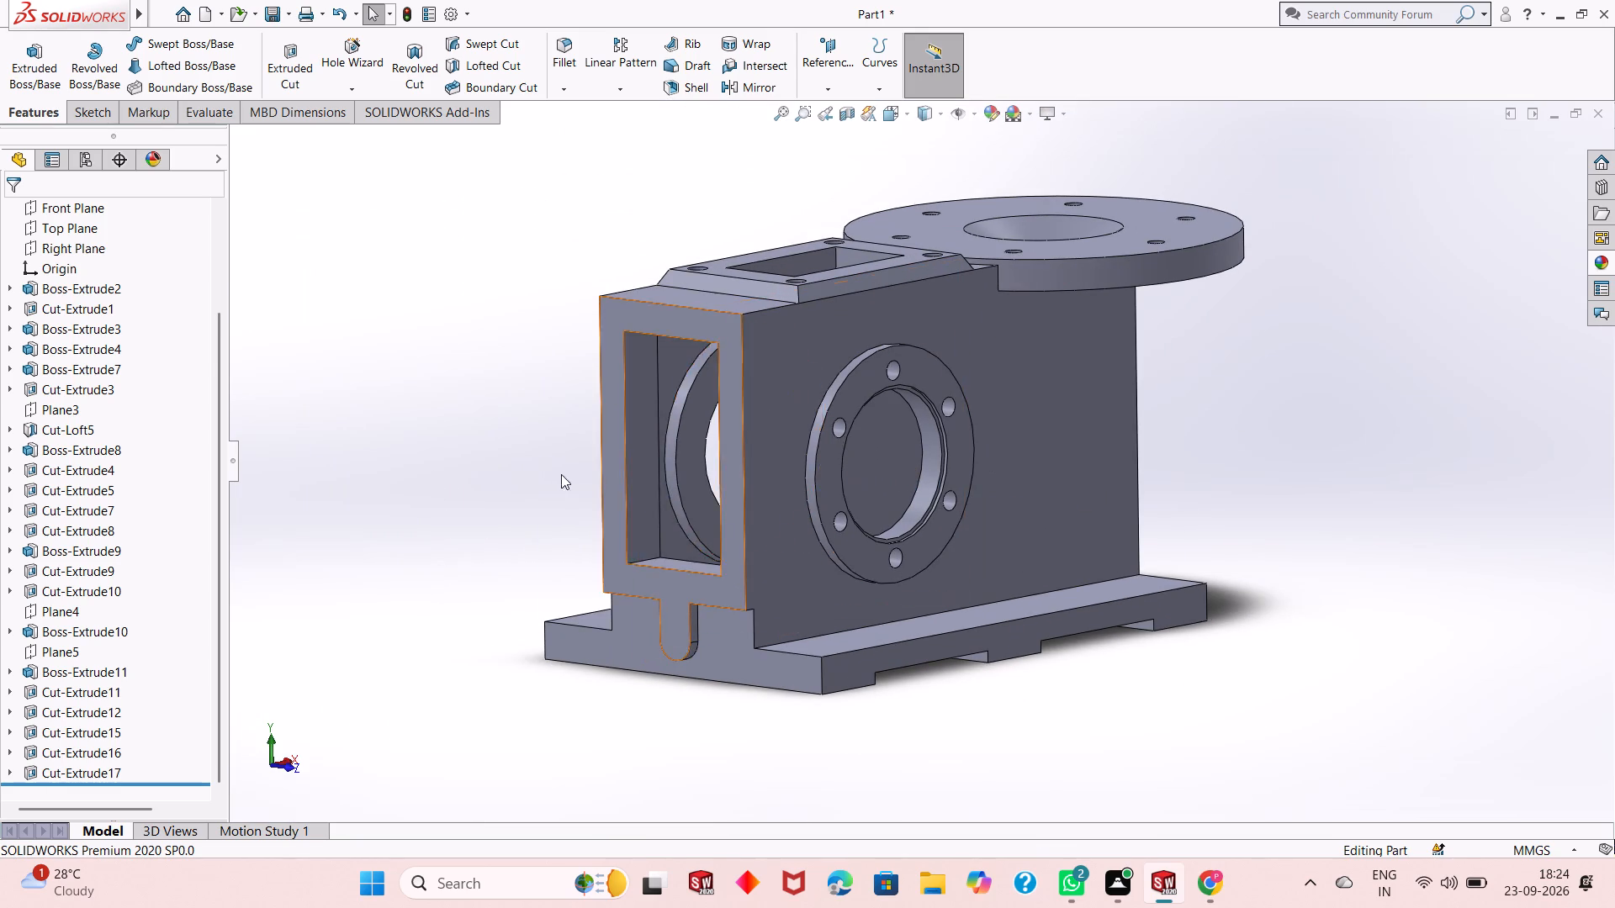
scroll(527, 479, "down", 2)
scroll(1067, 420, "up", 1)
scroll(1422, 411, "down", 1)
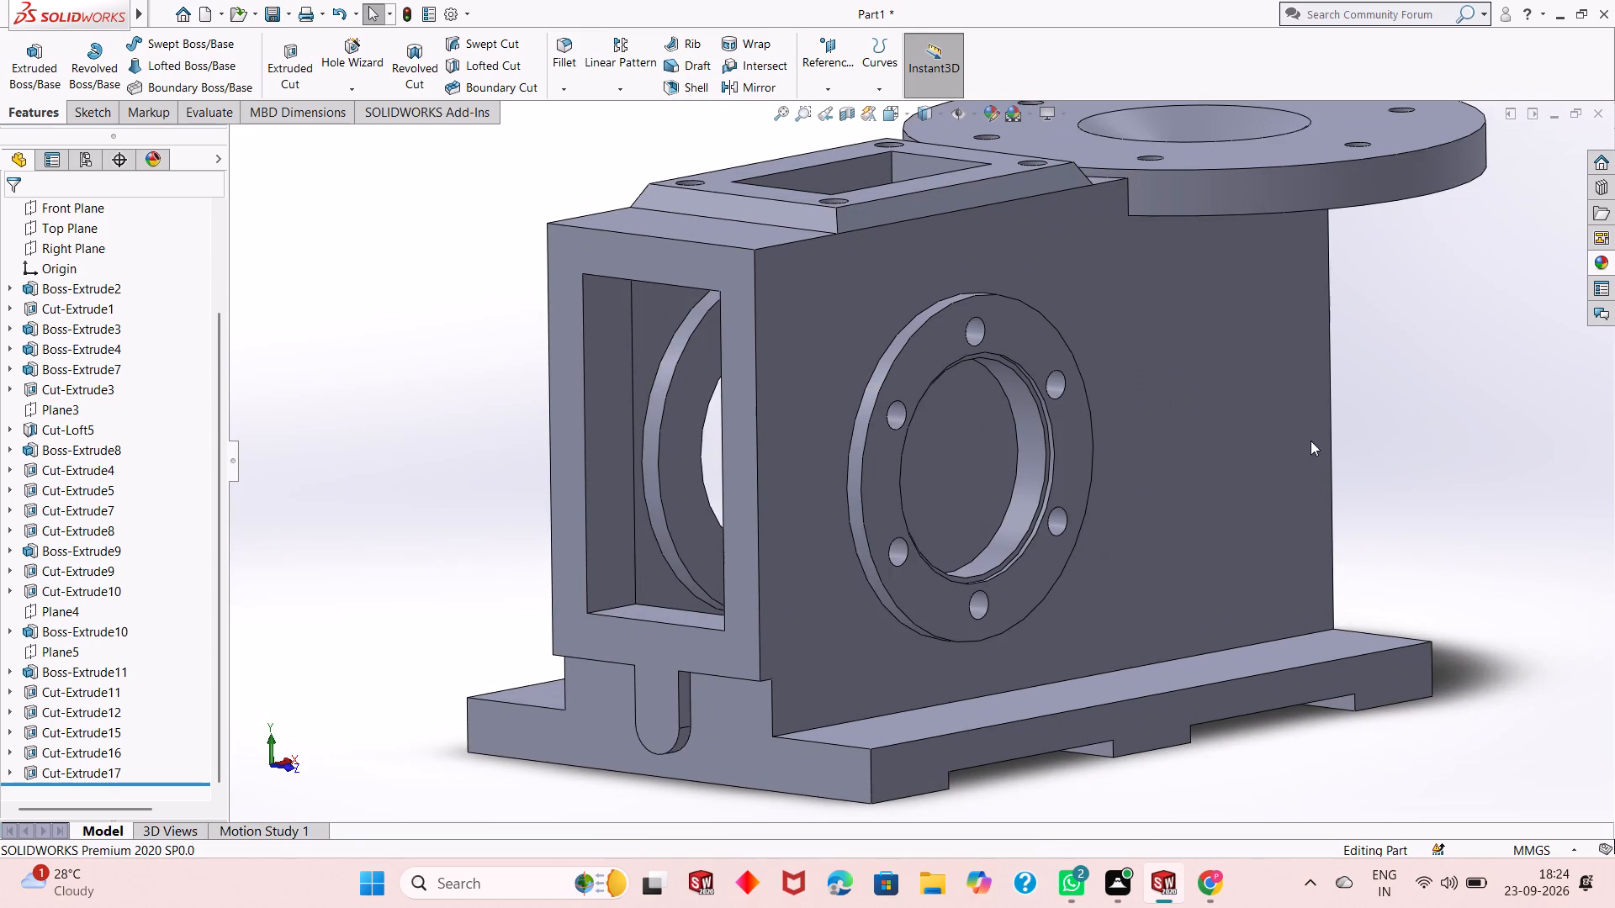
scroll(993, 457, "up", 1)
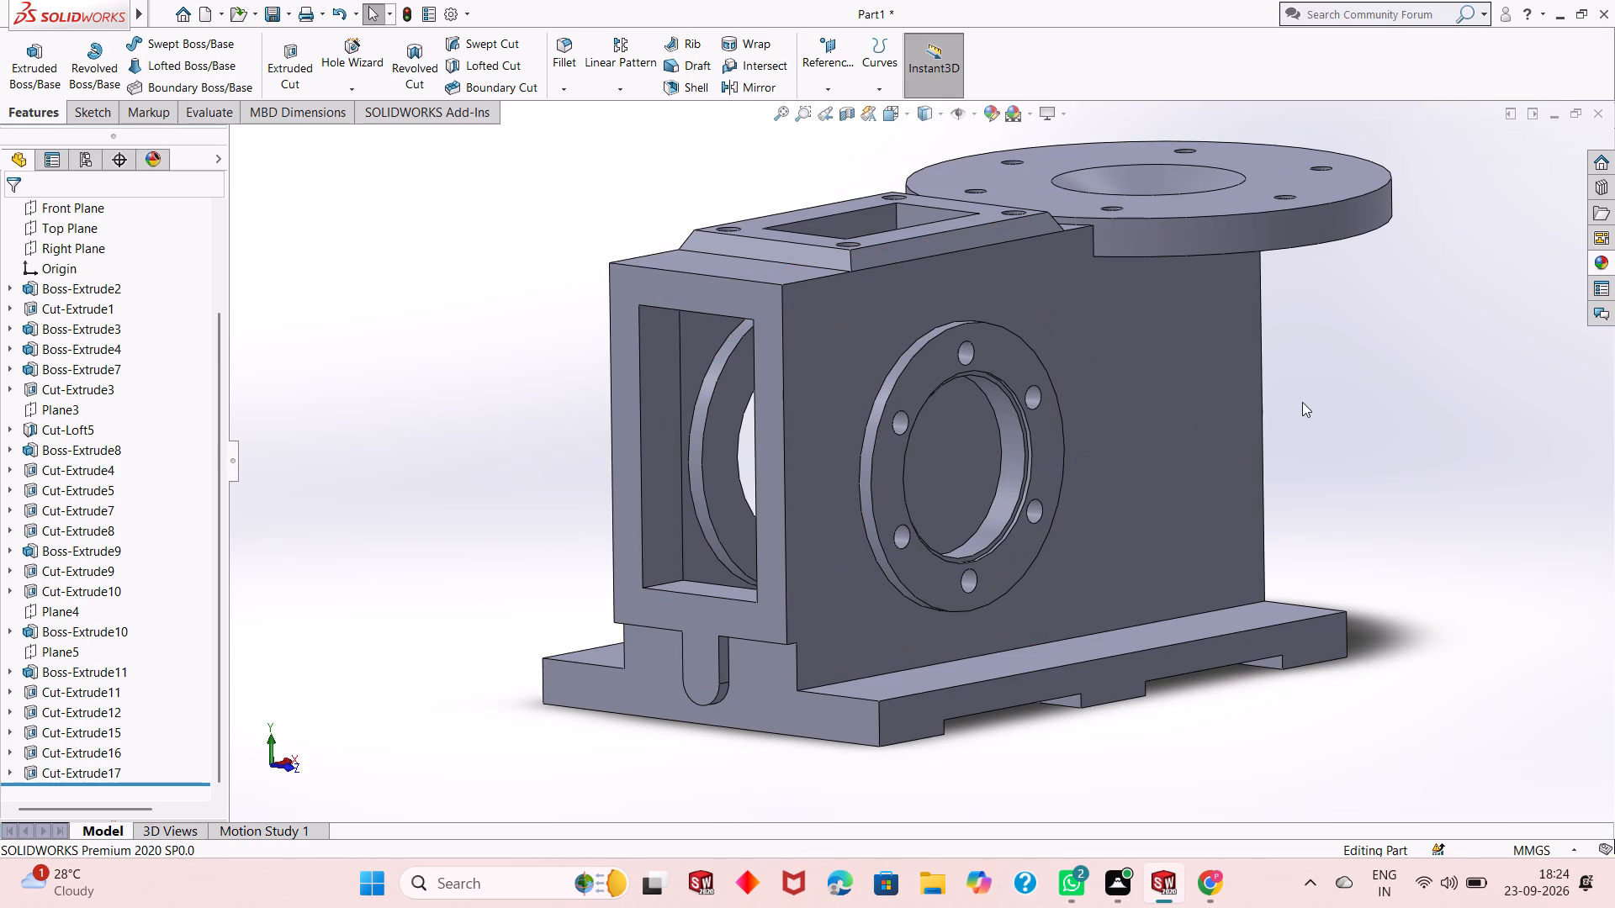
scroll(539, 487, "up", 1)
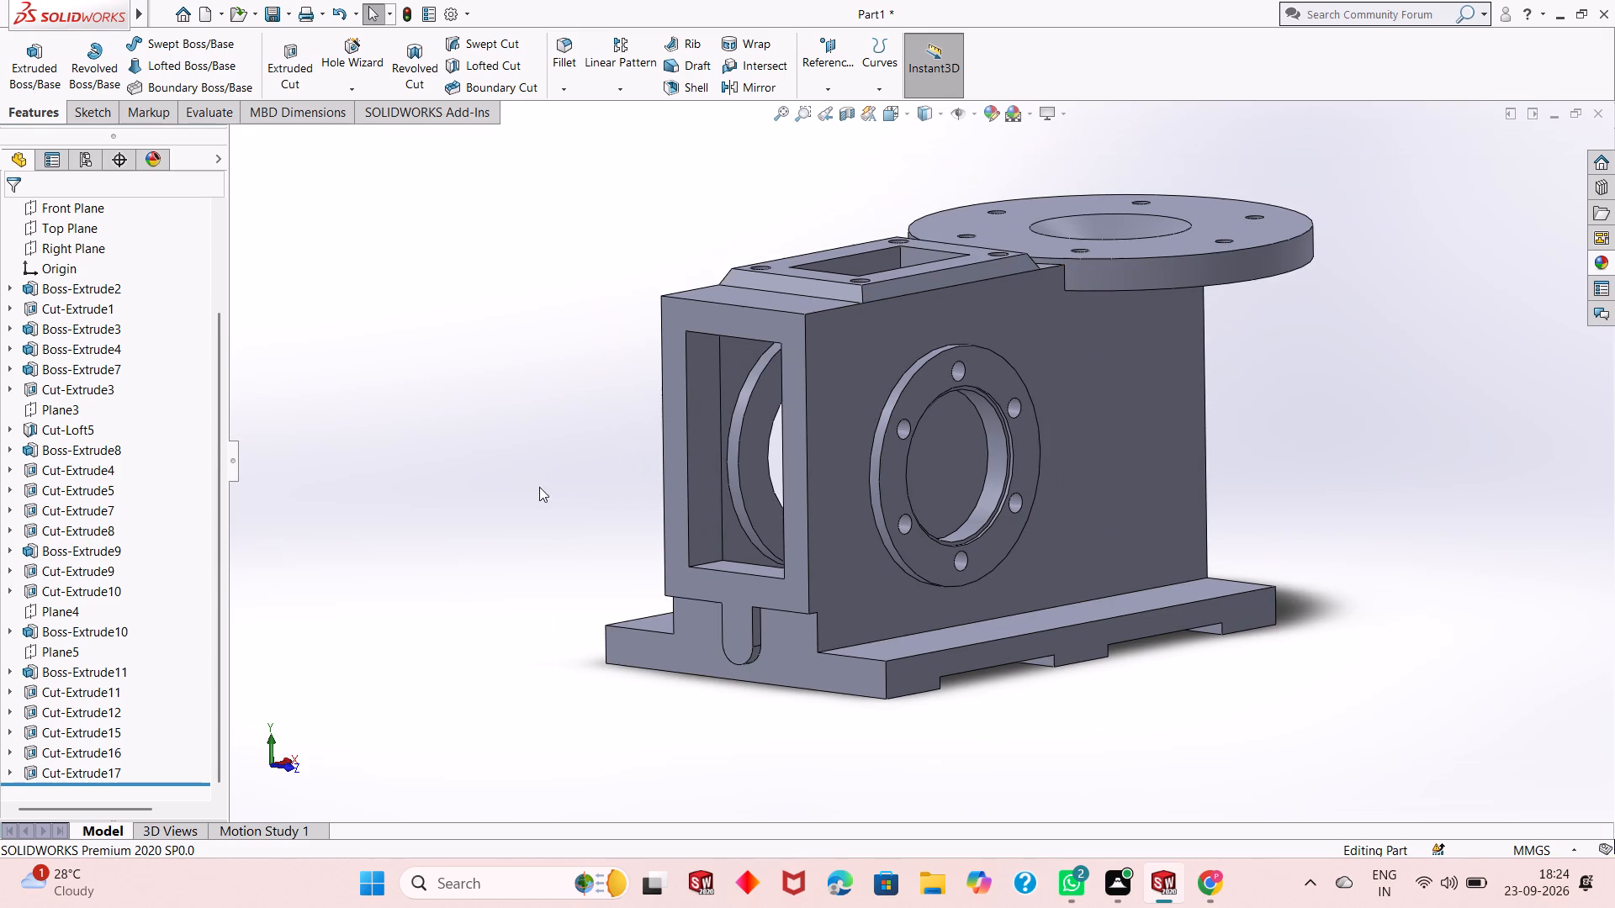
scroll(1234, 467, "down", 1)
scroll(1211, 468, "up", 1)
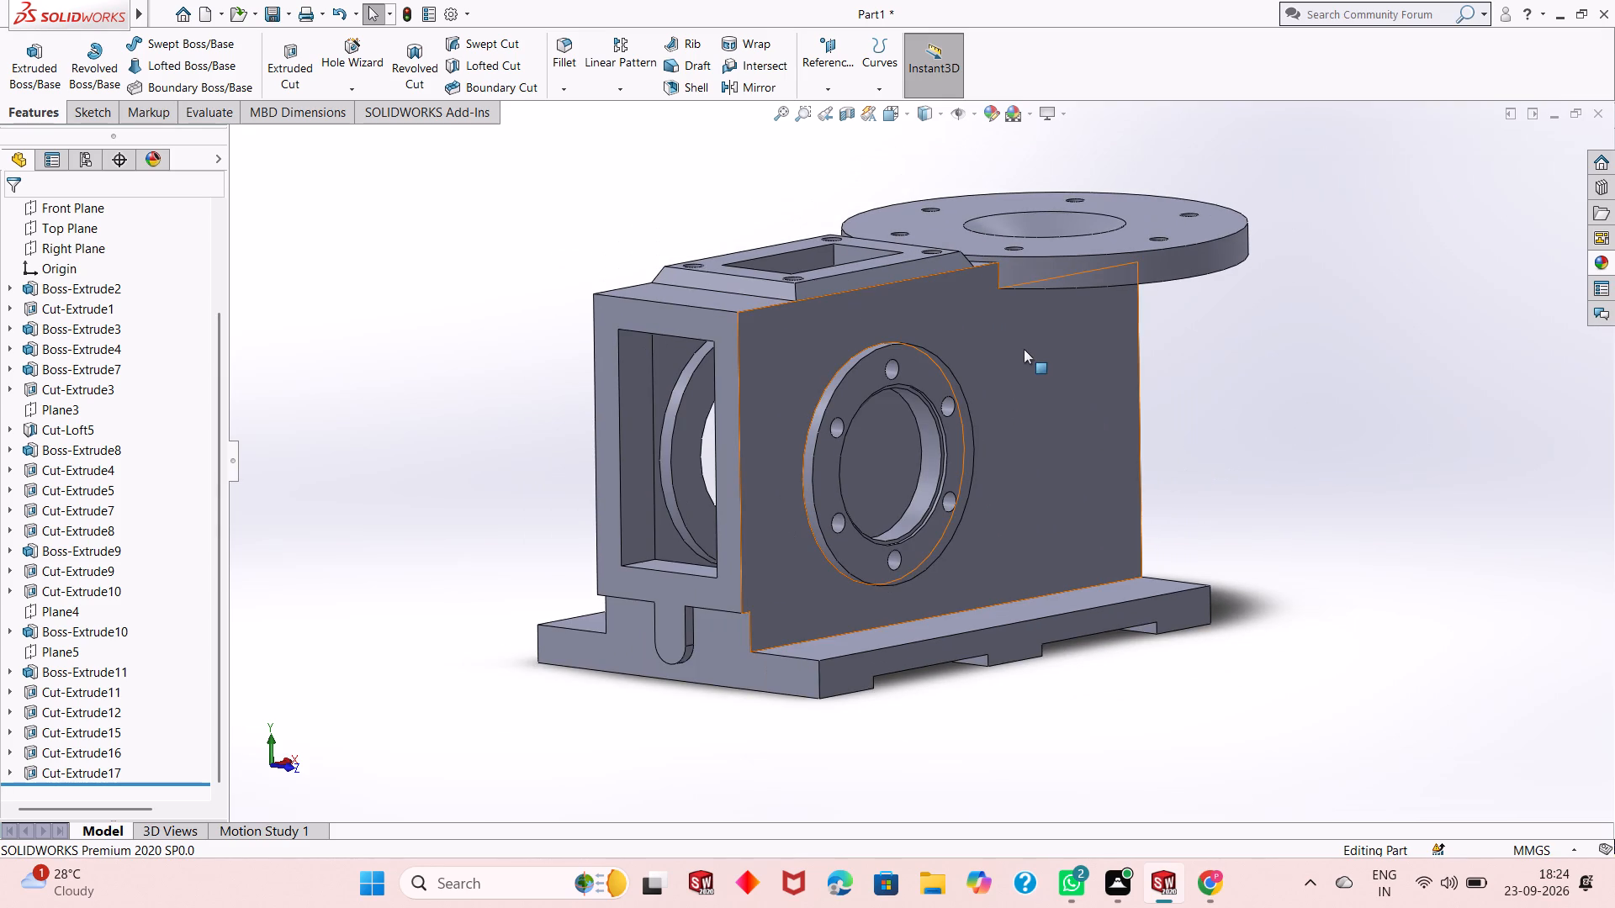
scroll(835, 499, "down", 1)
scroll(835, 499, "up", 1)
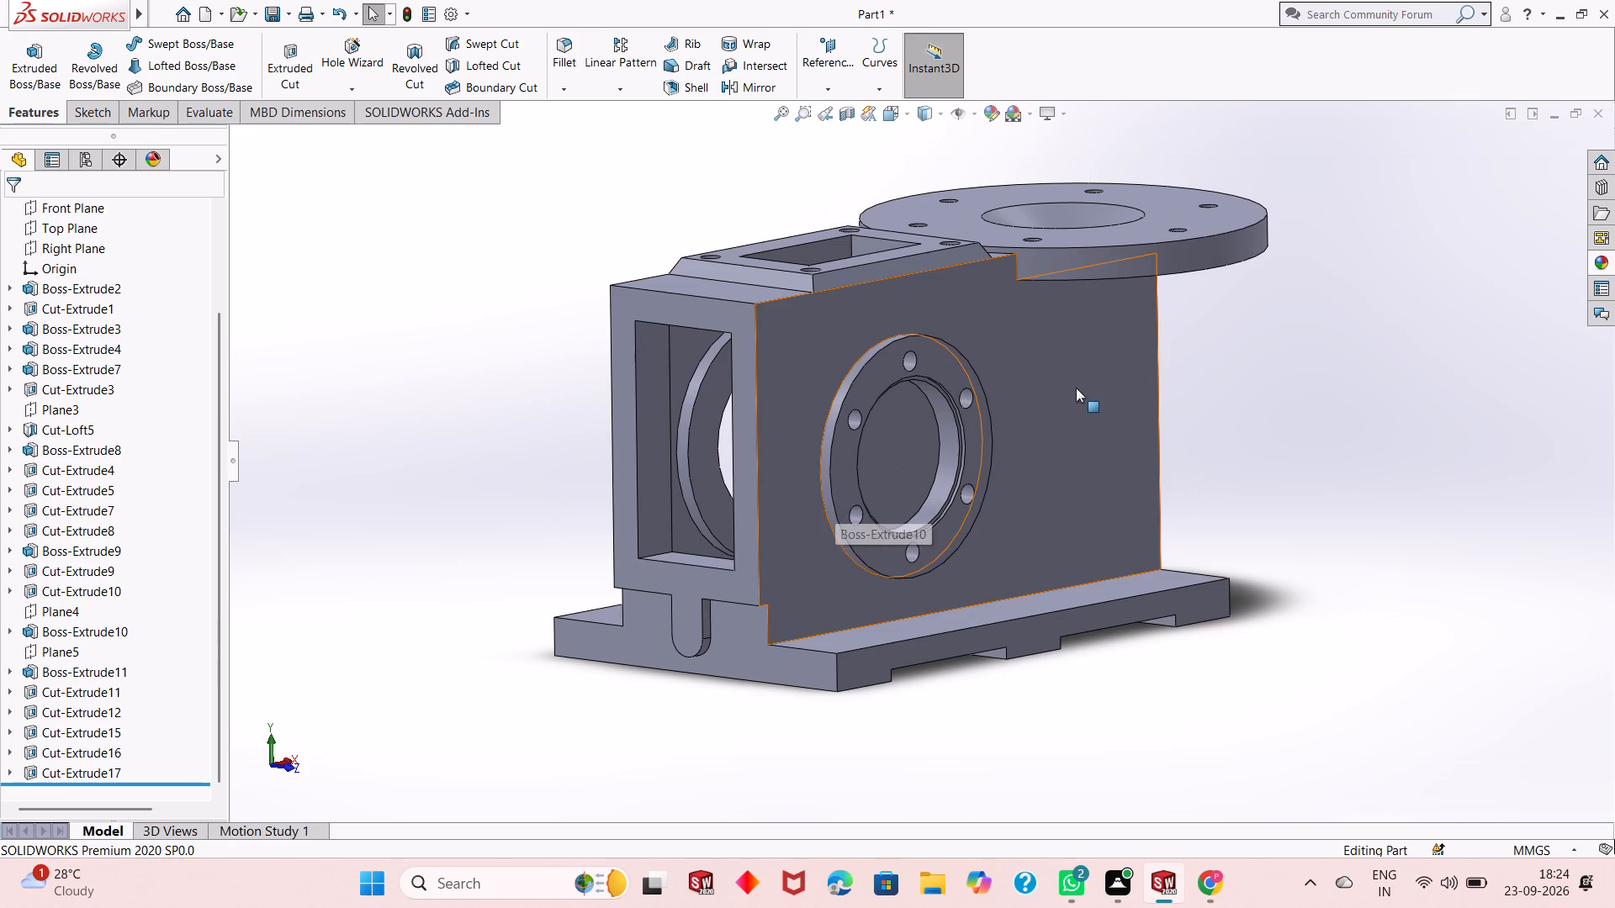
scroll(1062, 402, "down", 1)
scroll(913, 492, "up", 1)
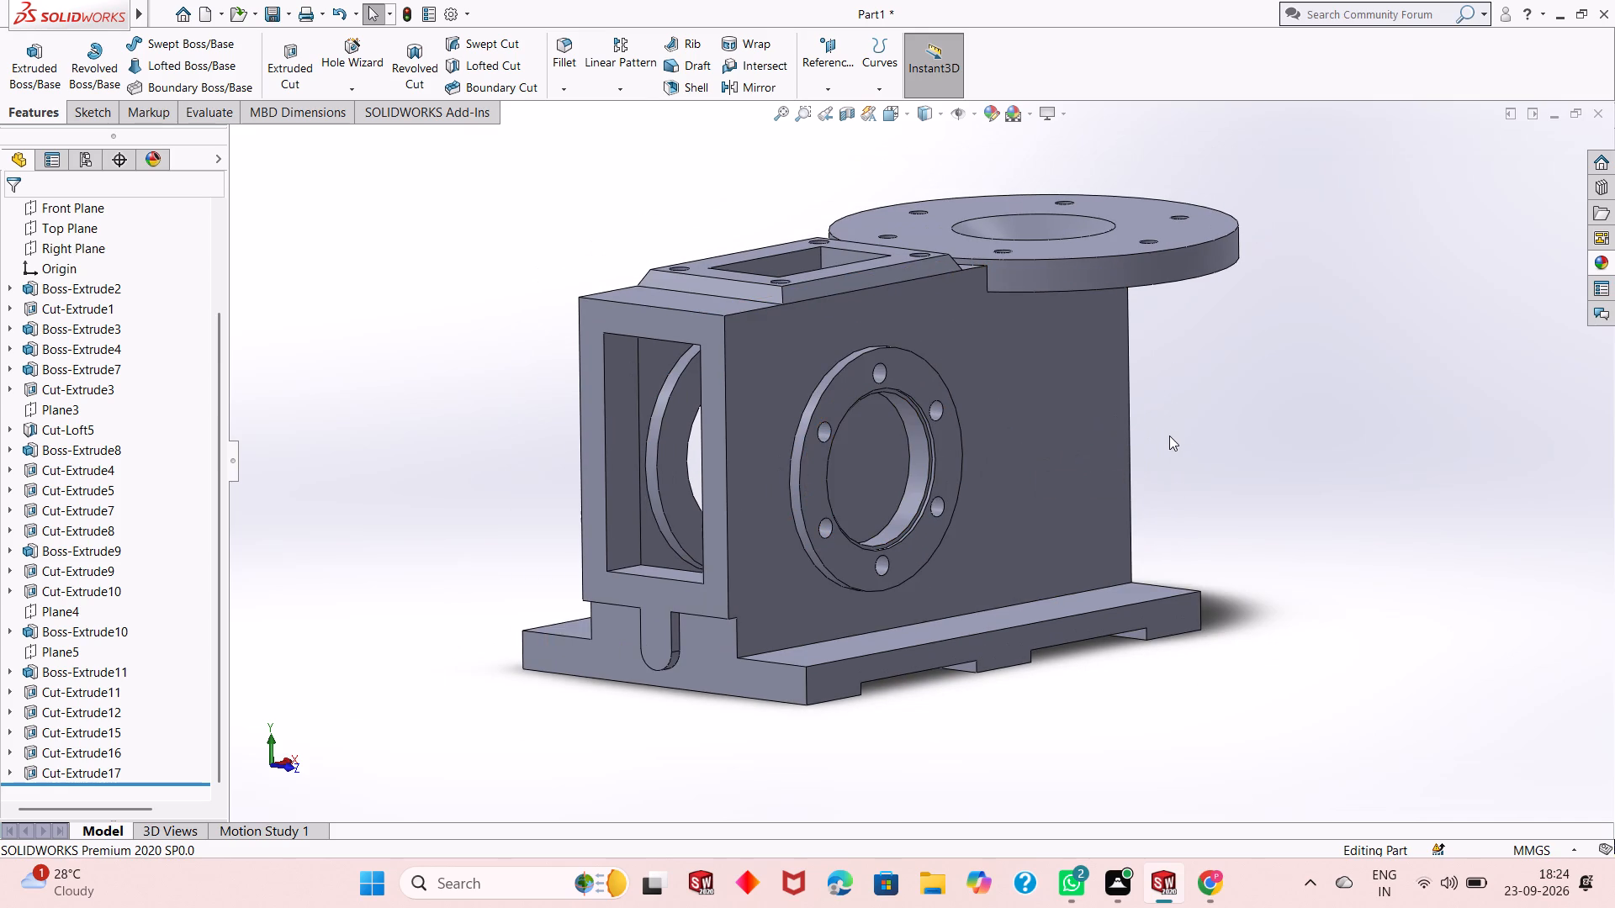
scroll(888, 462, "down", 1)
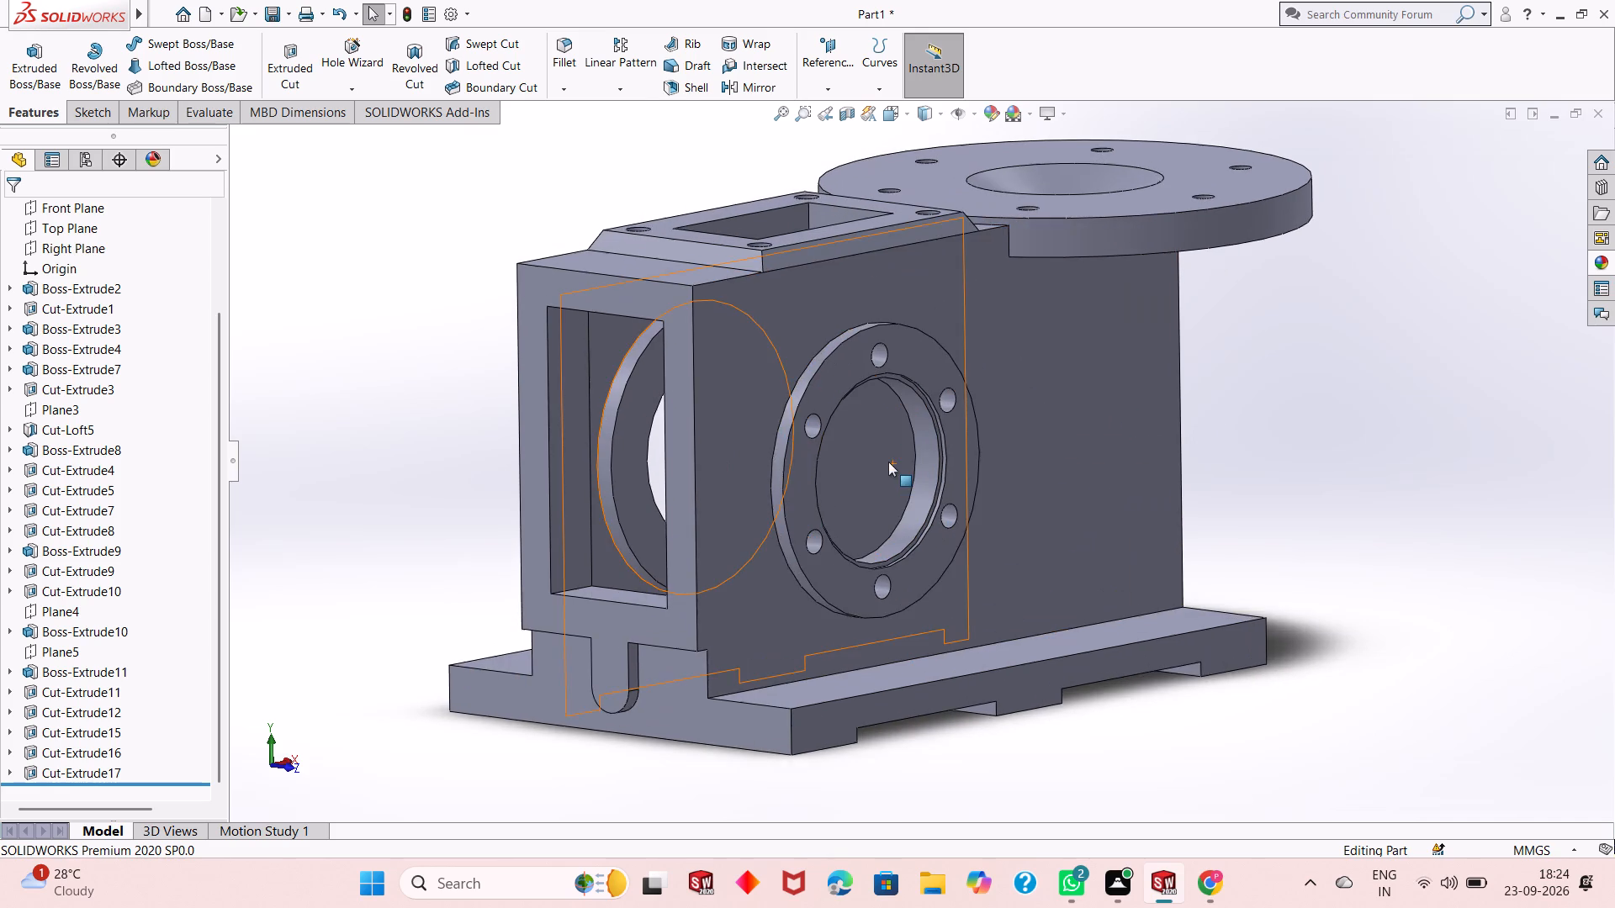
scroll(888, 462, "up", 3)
Inspect the housing from the open end and the side, looking through the bored six-hole bosses.
middle_click_drag(1108, 449, 1201, 439)
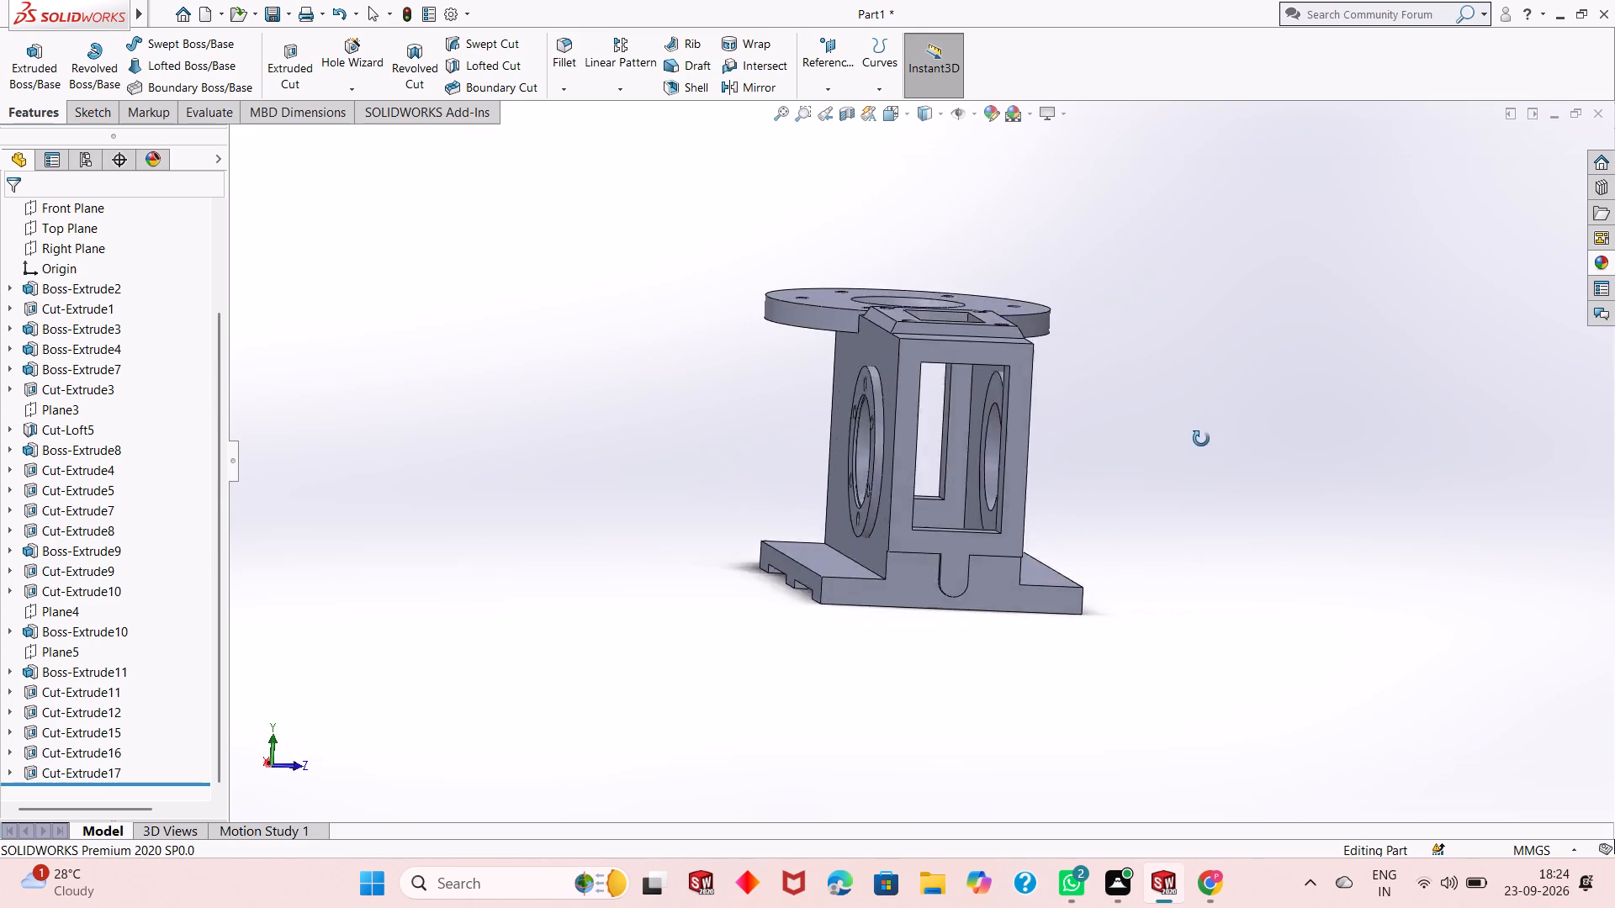
middle_click_drag(1201, 439, 1079, 441)
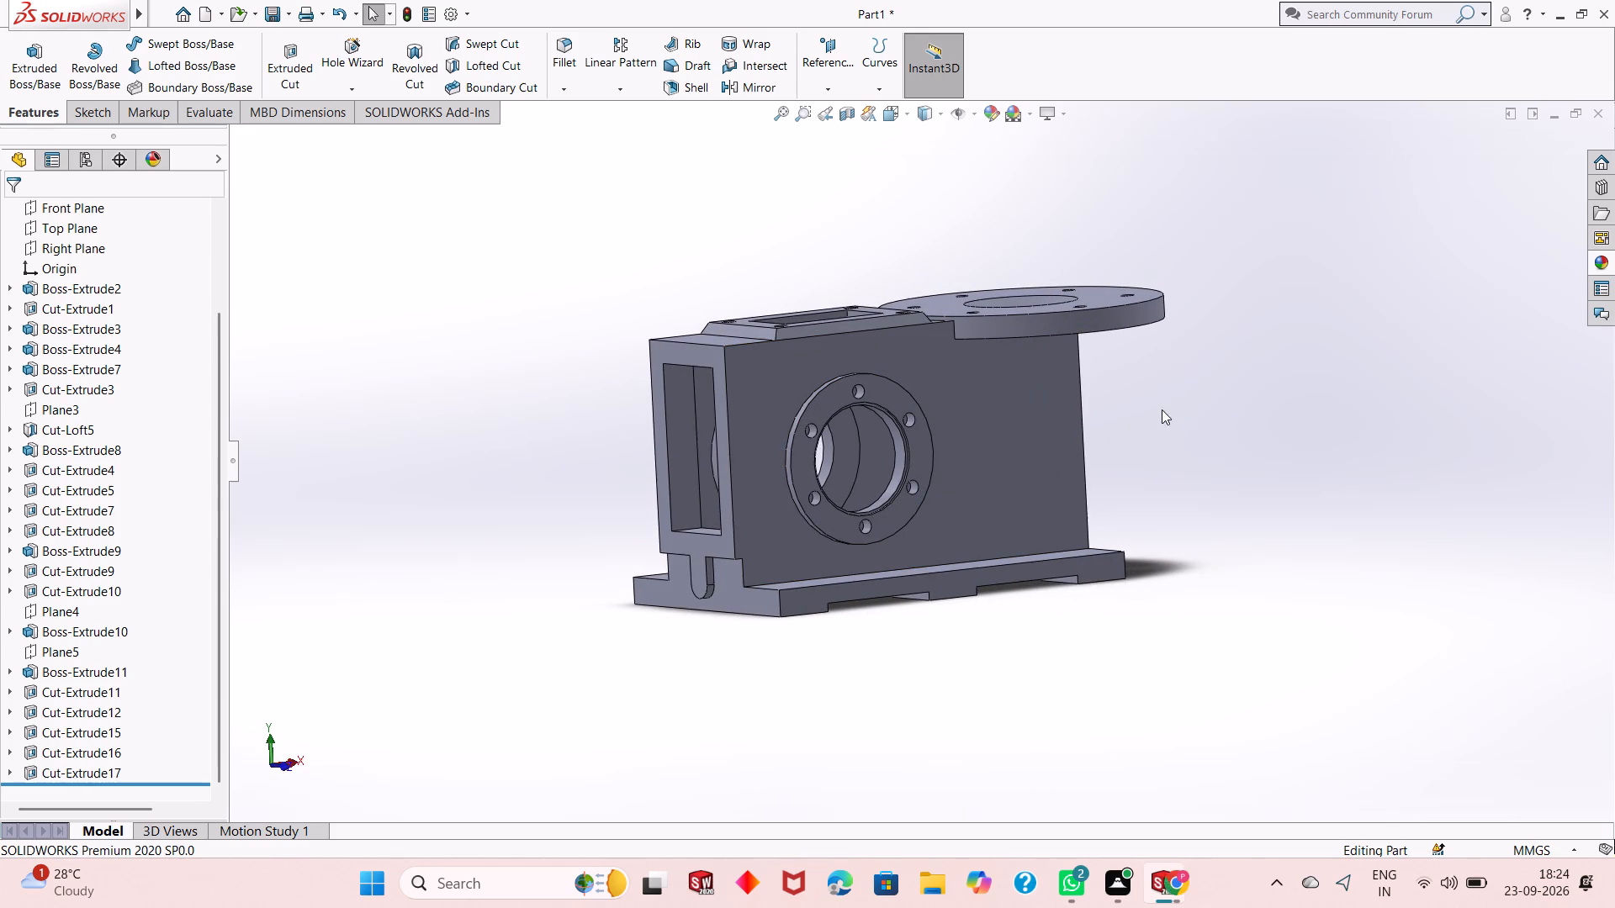
scroll(1140, 443, "down", 1)
middle_click_drag(1098, 466, 1112, 472)
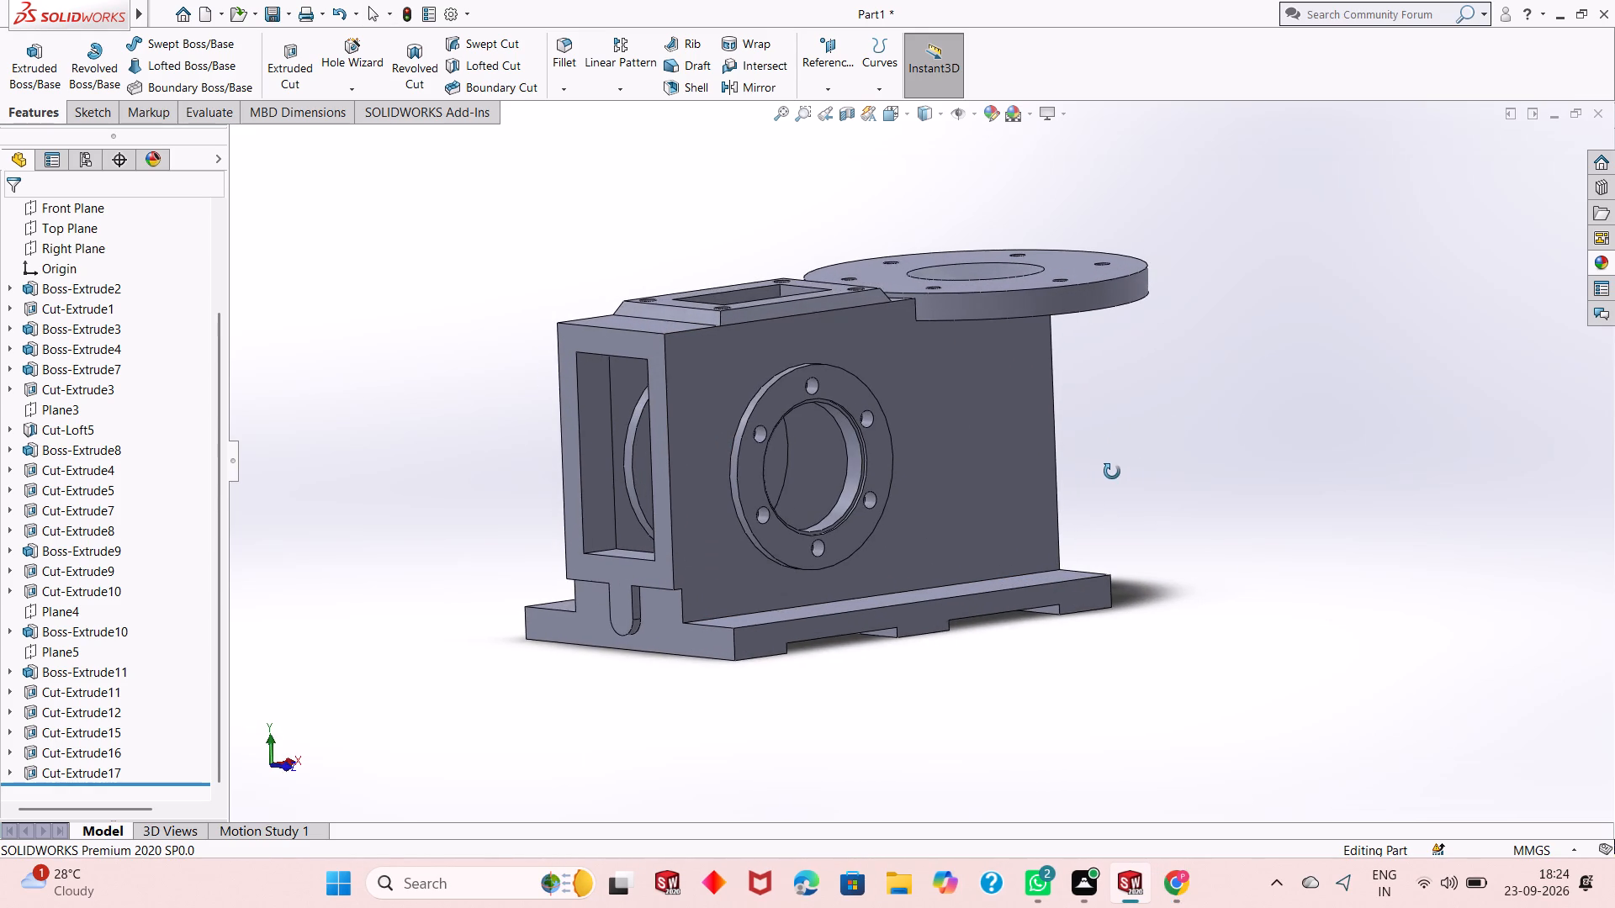
middle_click_drag(1112, 472, 1095, 443)
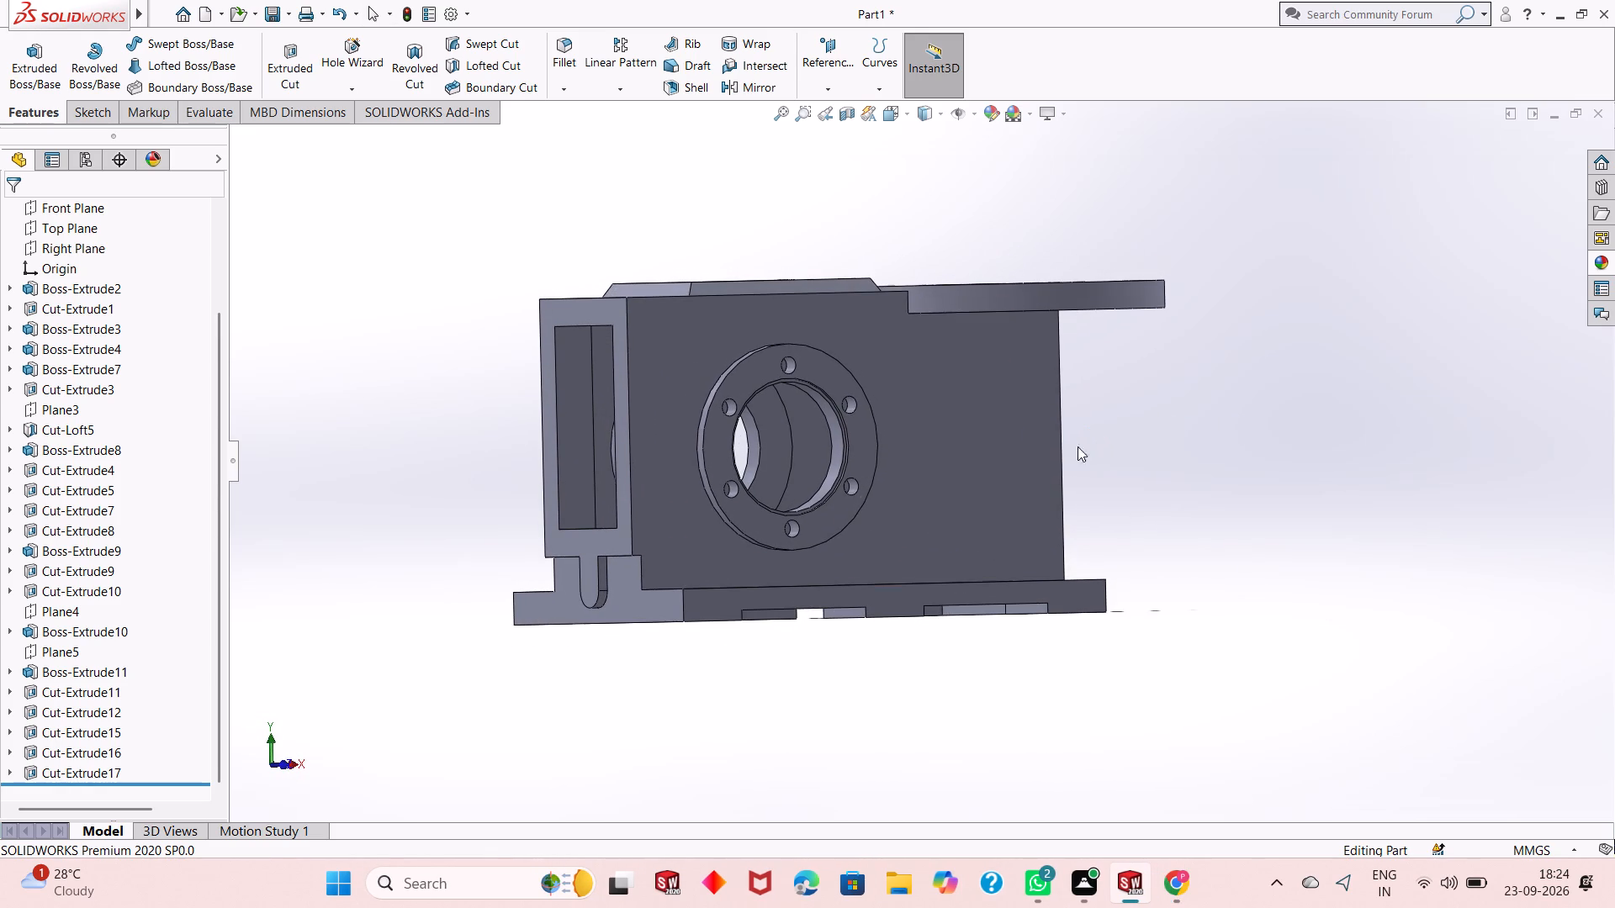
middle_click_drag(902, 453, 914, 487)
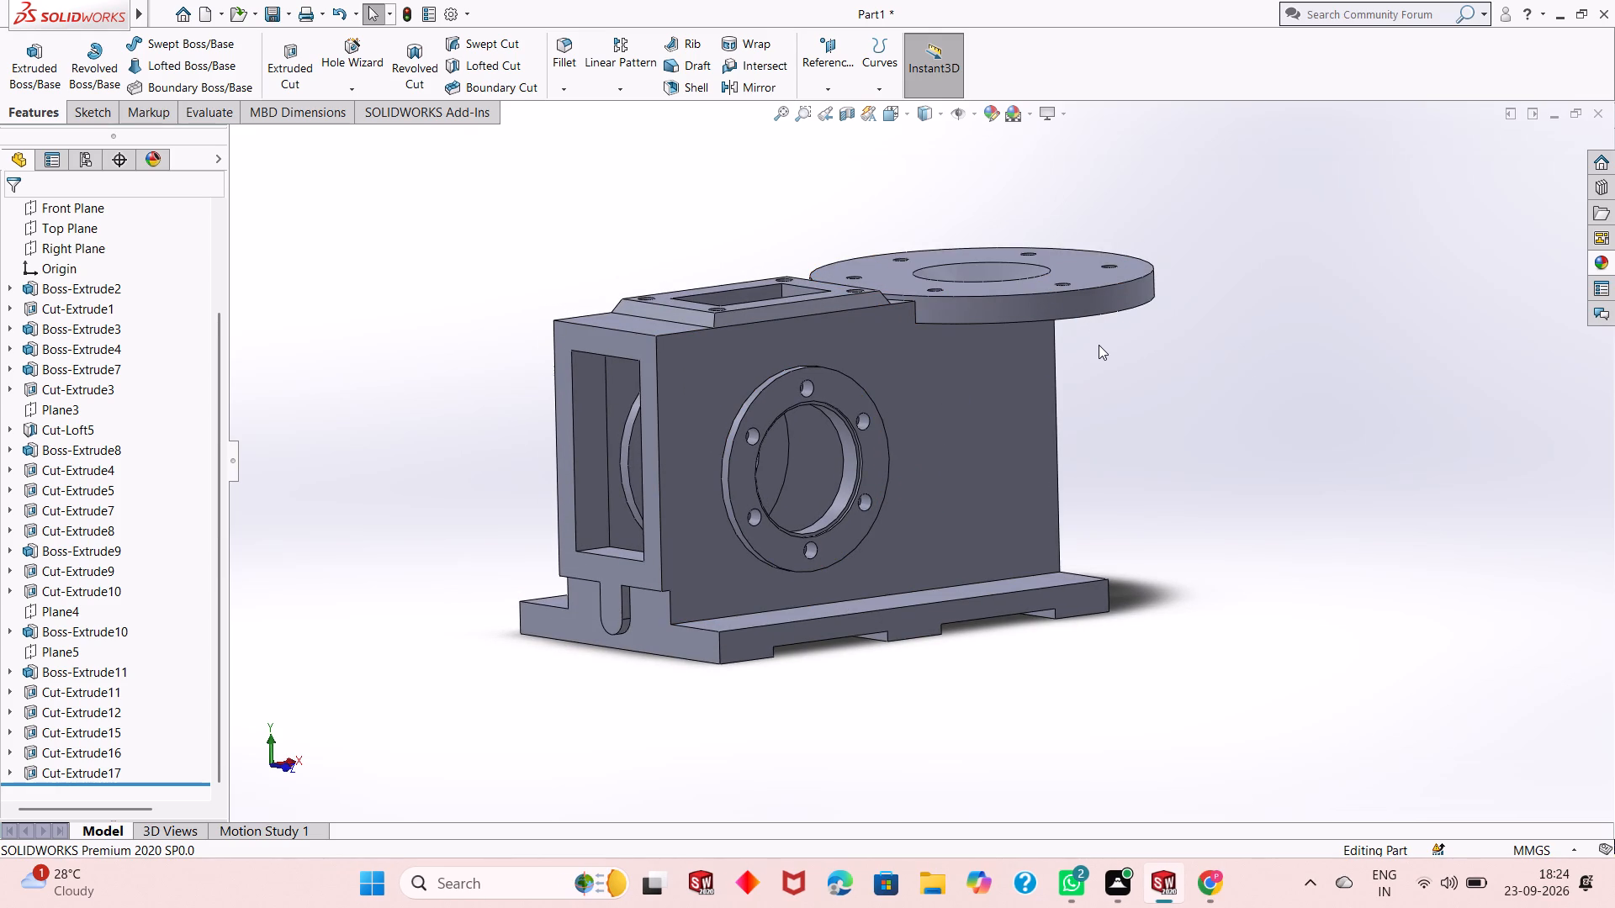
middle_click_drag(1099, 346, 1135, 311)
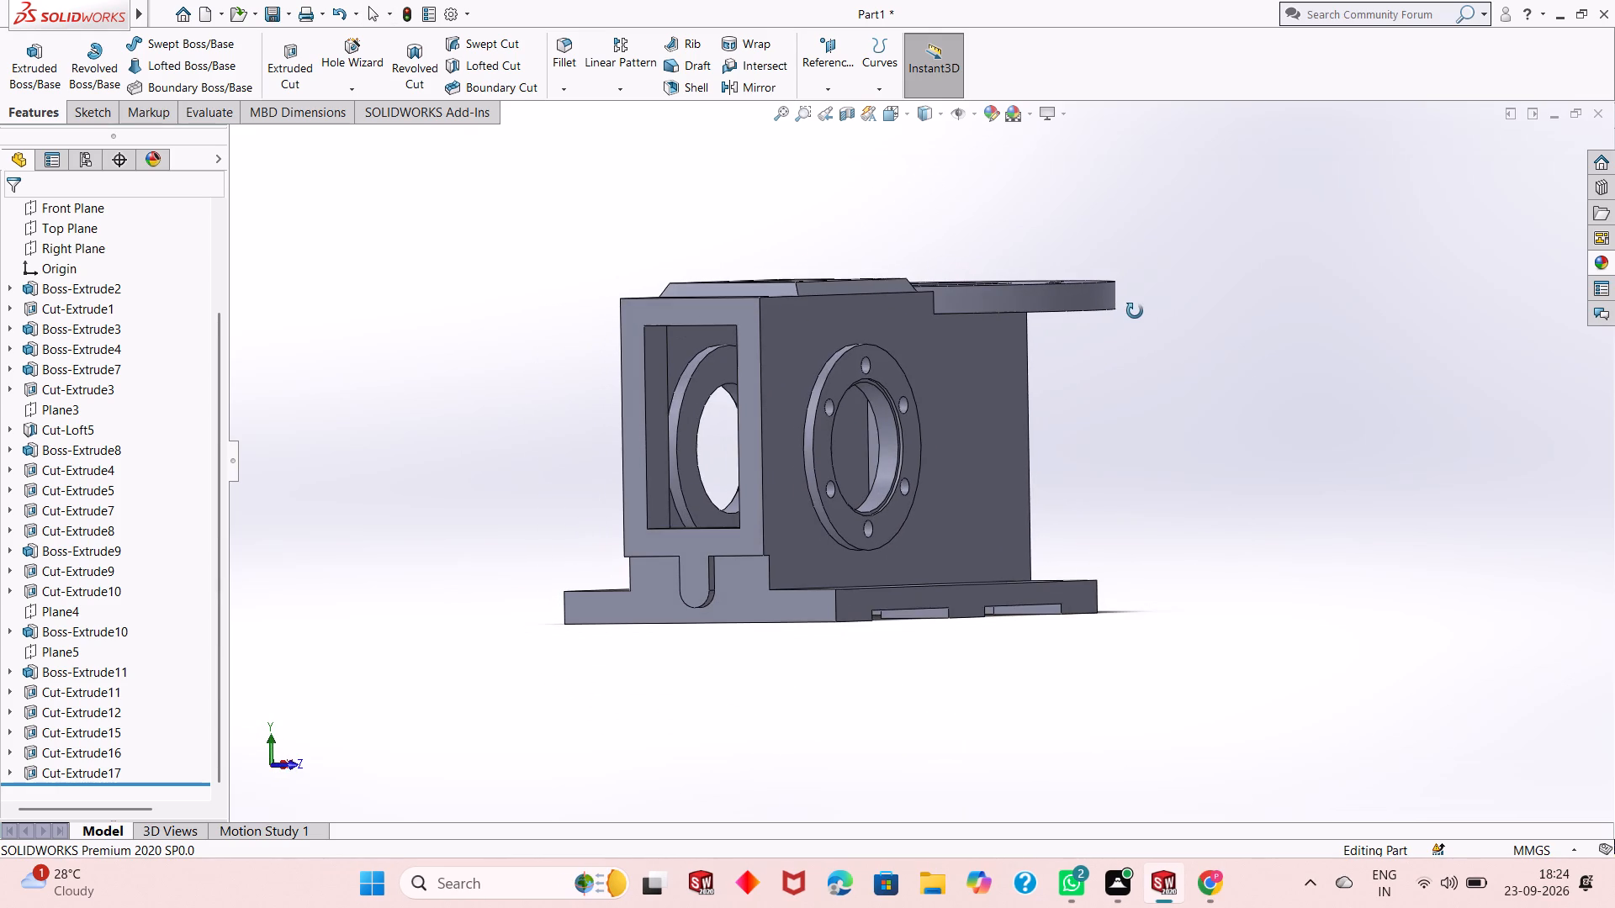
middle_click_drag(1135, 311, 1113, 310)
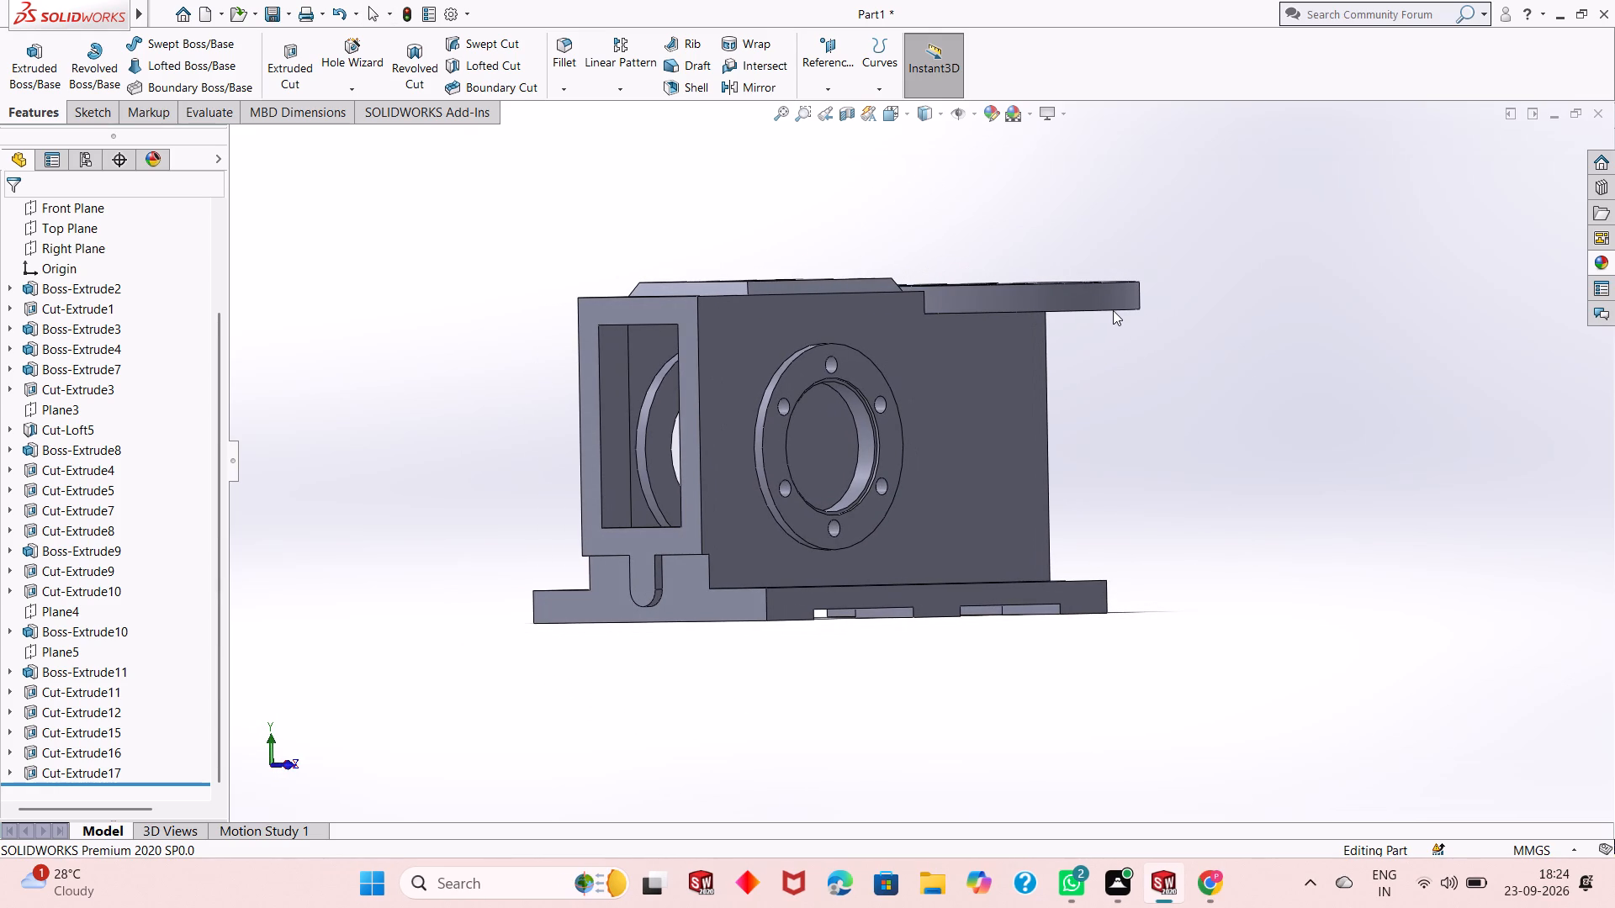
middle_click_drag(1148, 399, 1117, 414)
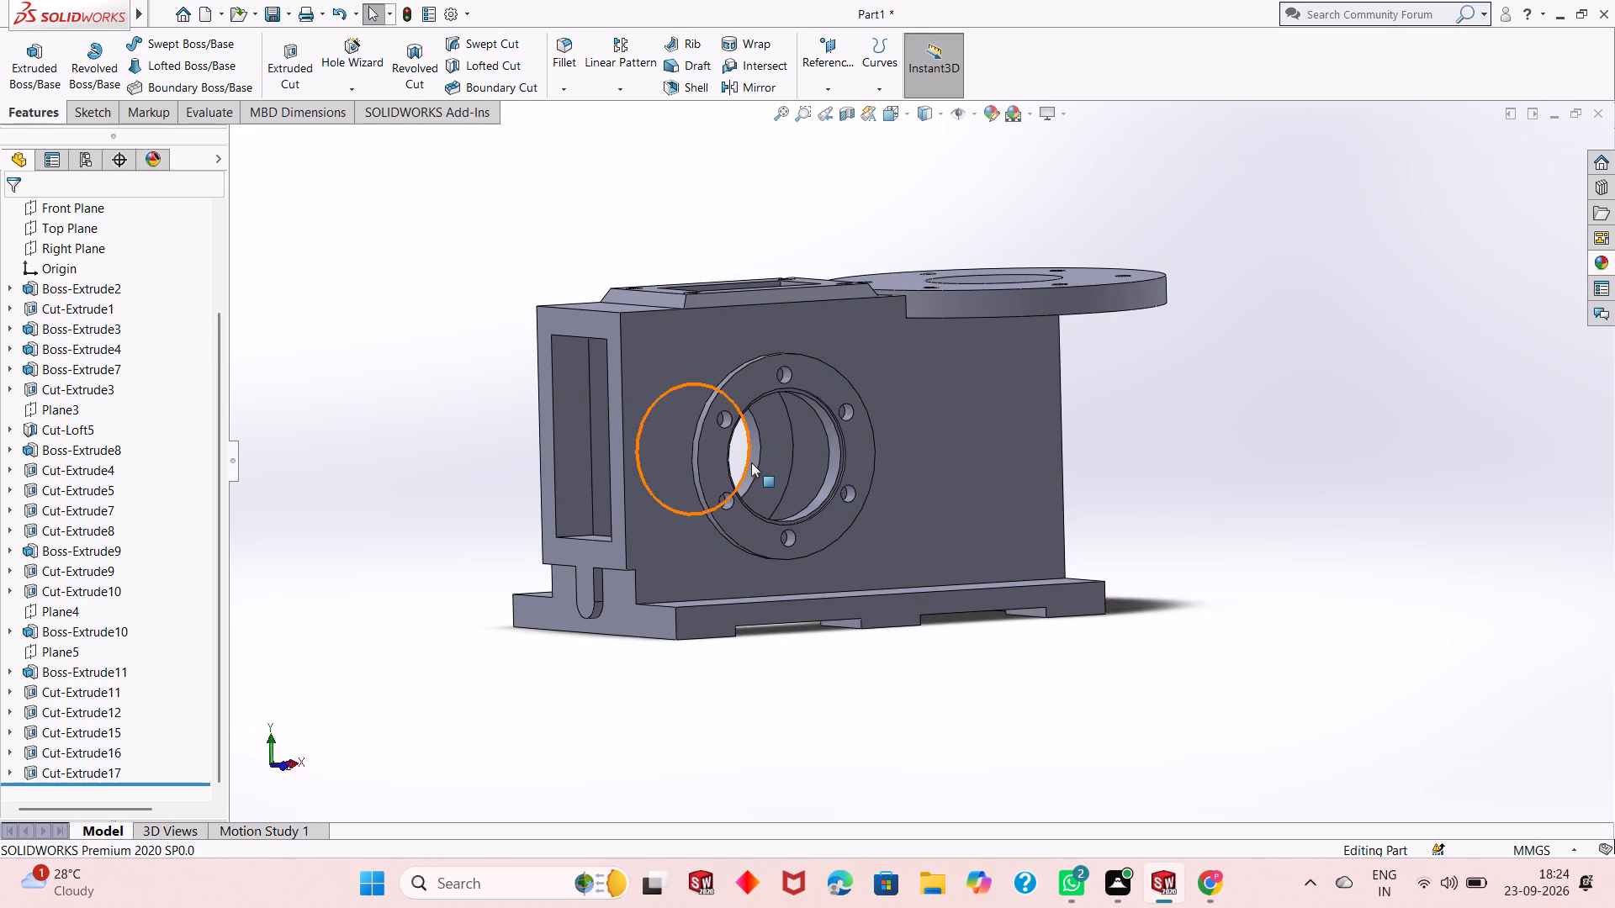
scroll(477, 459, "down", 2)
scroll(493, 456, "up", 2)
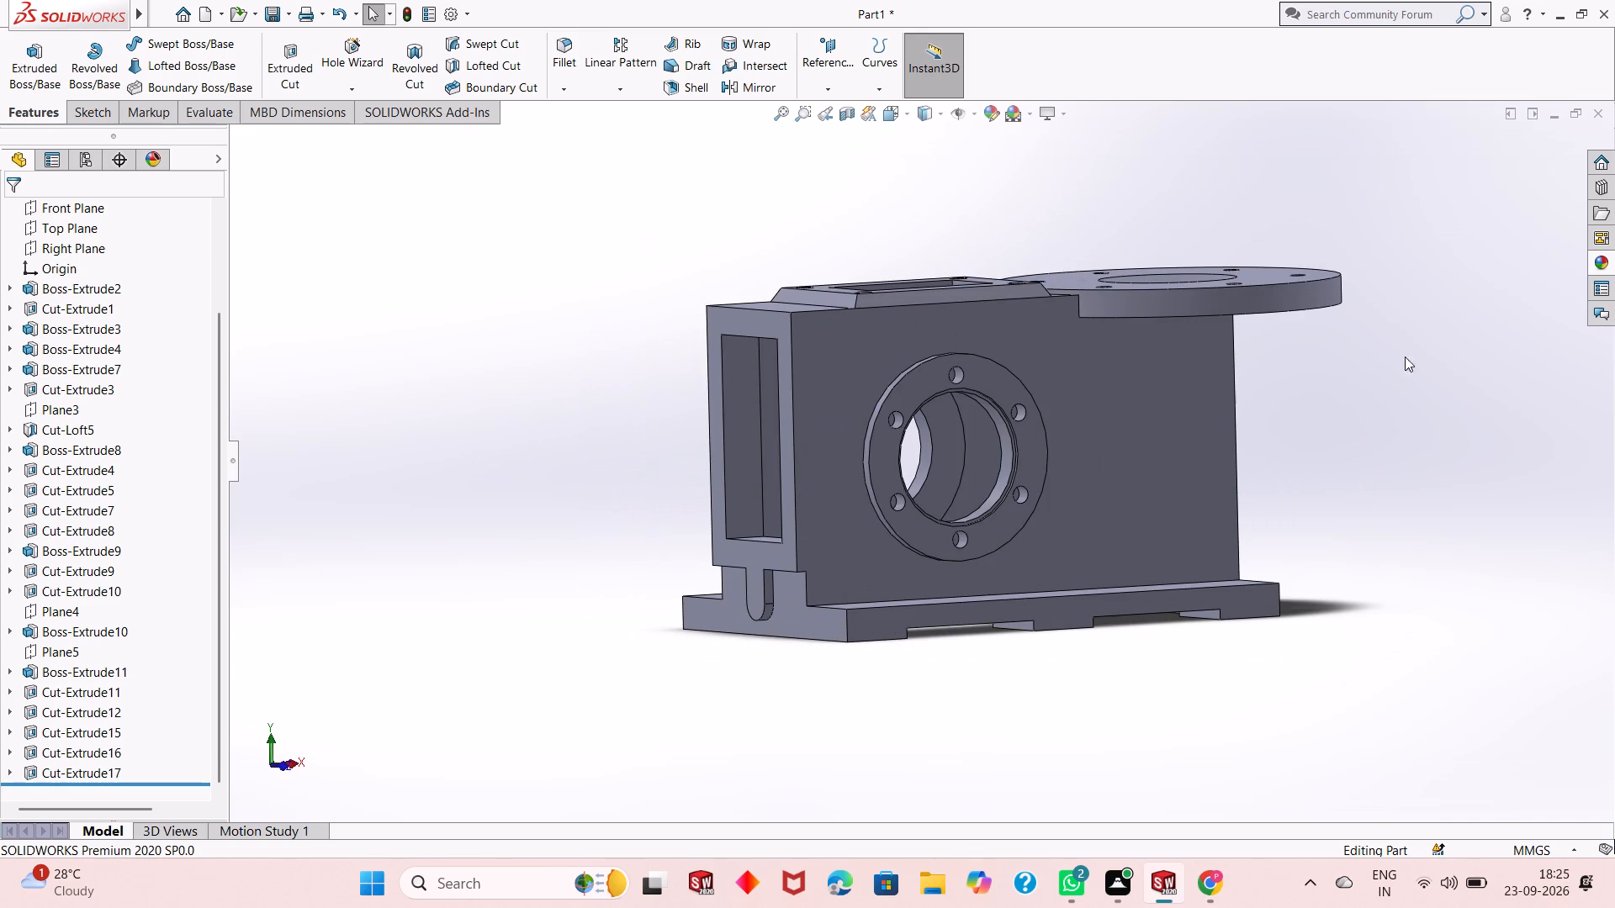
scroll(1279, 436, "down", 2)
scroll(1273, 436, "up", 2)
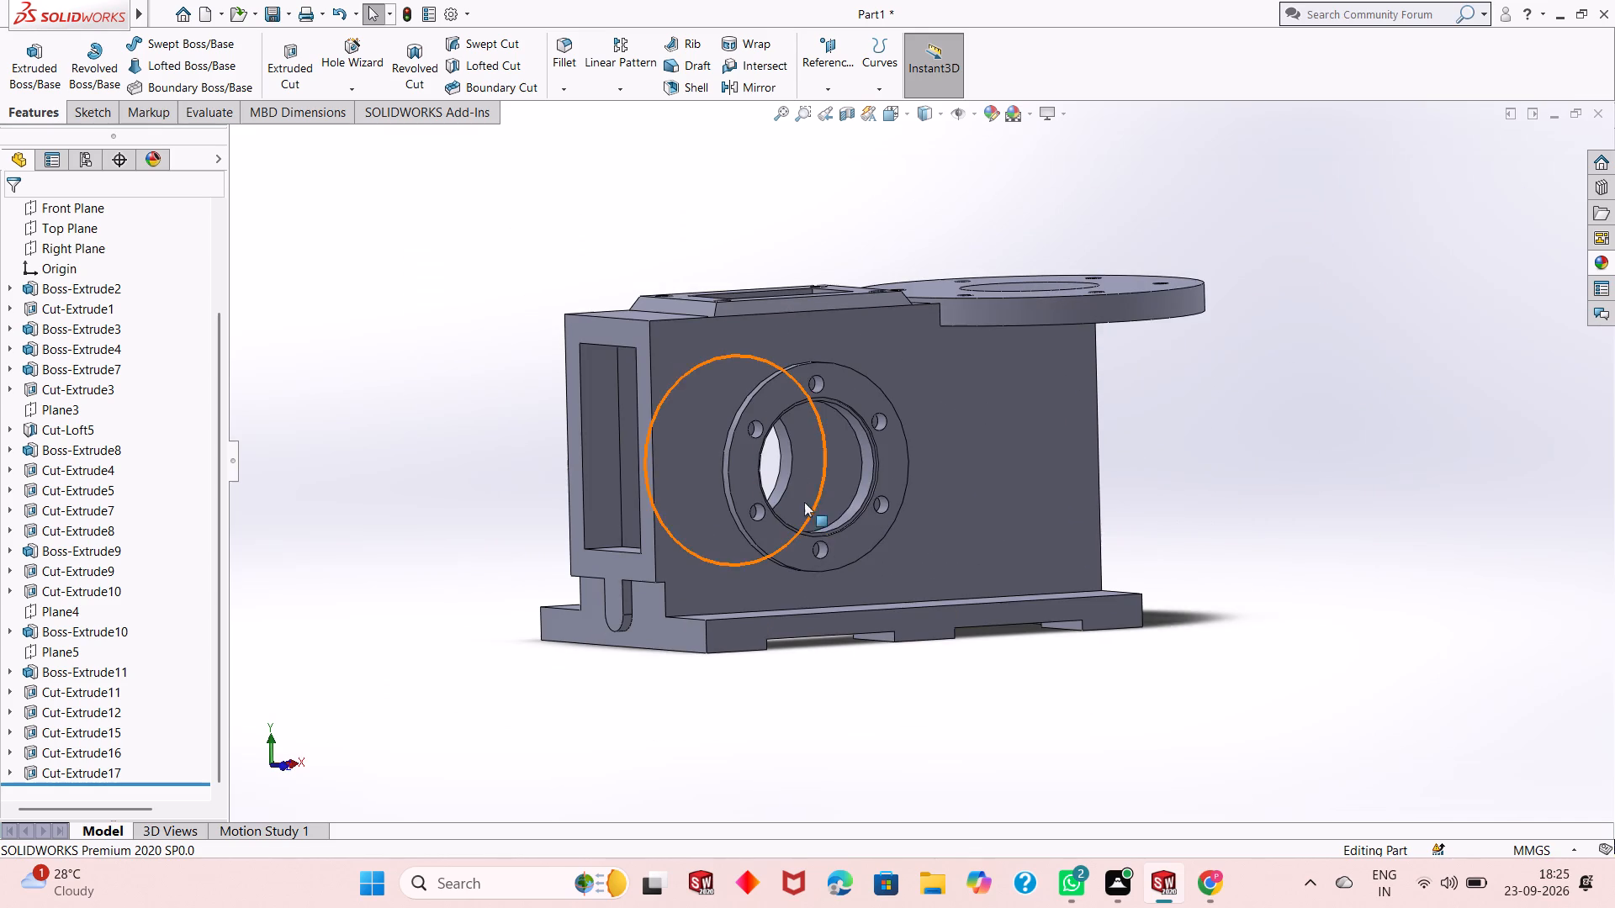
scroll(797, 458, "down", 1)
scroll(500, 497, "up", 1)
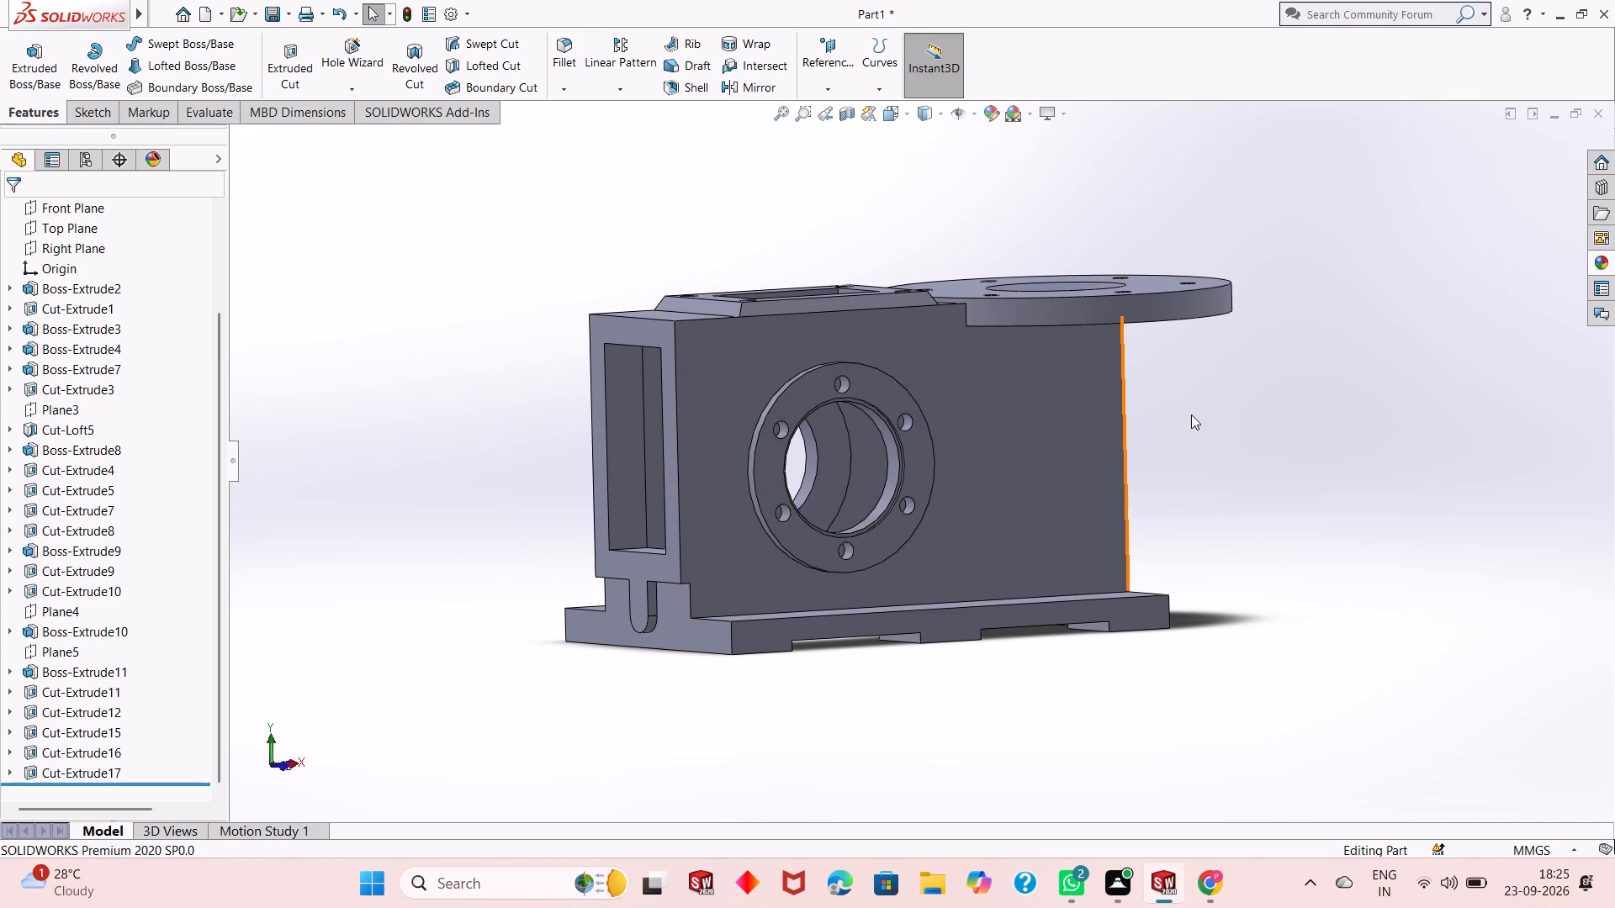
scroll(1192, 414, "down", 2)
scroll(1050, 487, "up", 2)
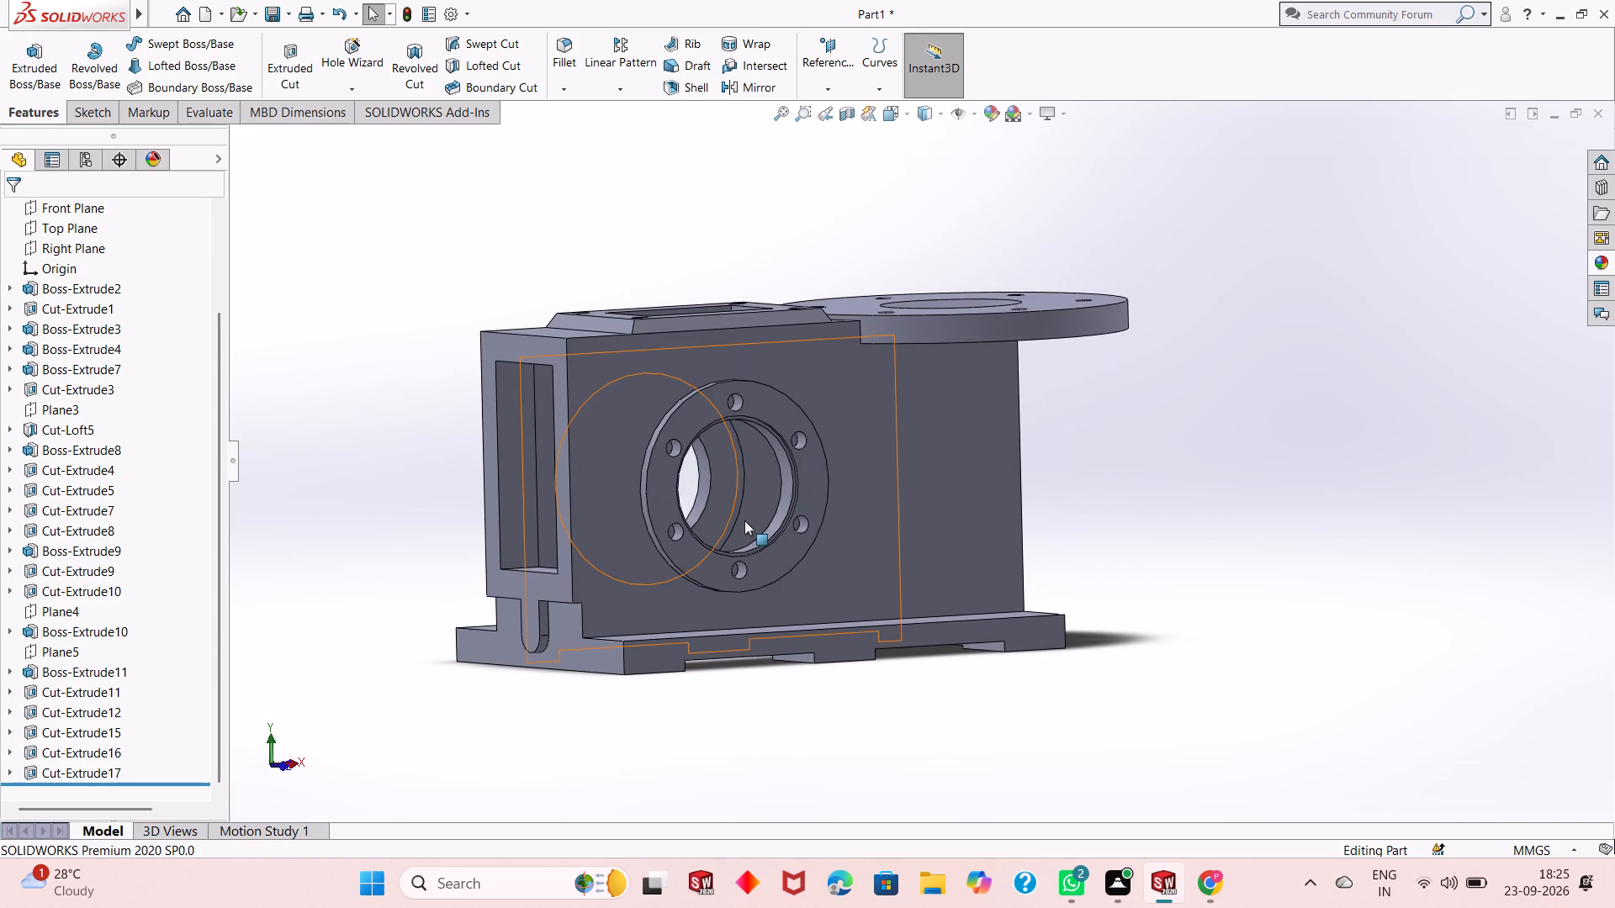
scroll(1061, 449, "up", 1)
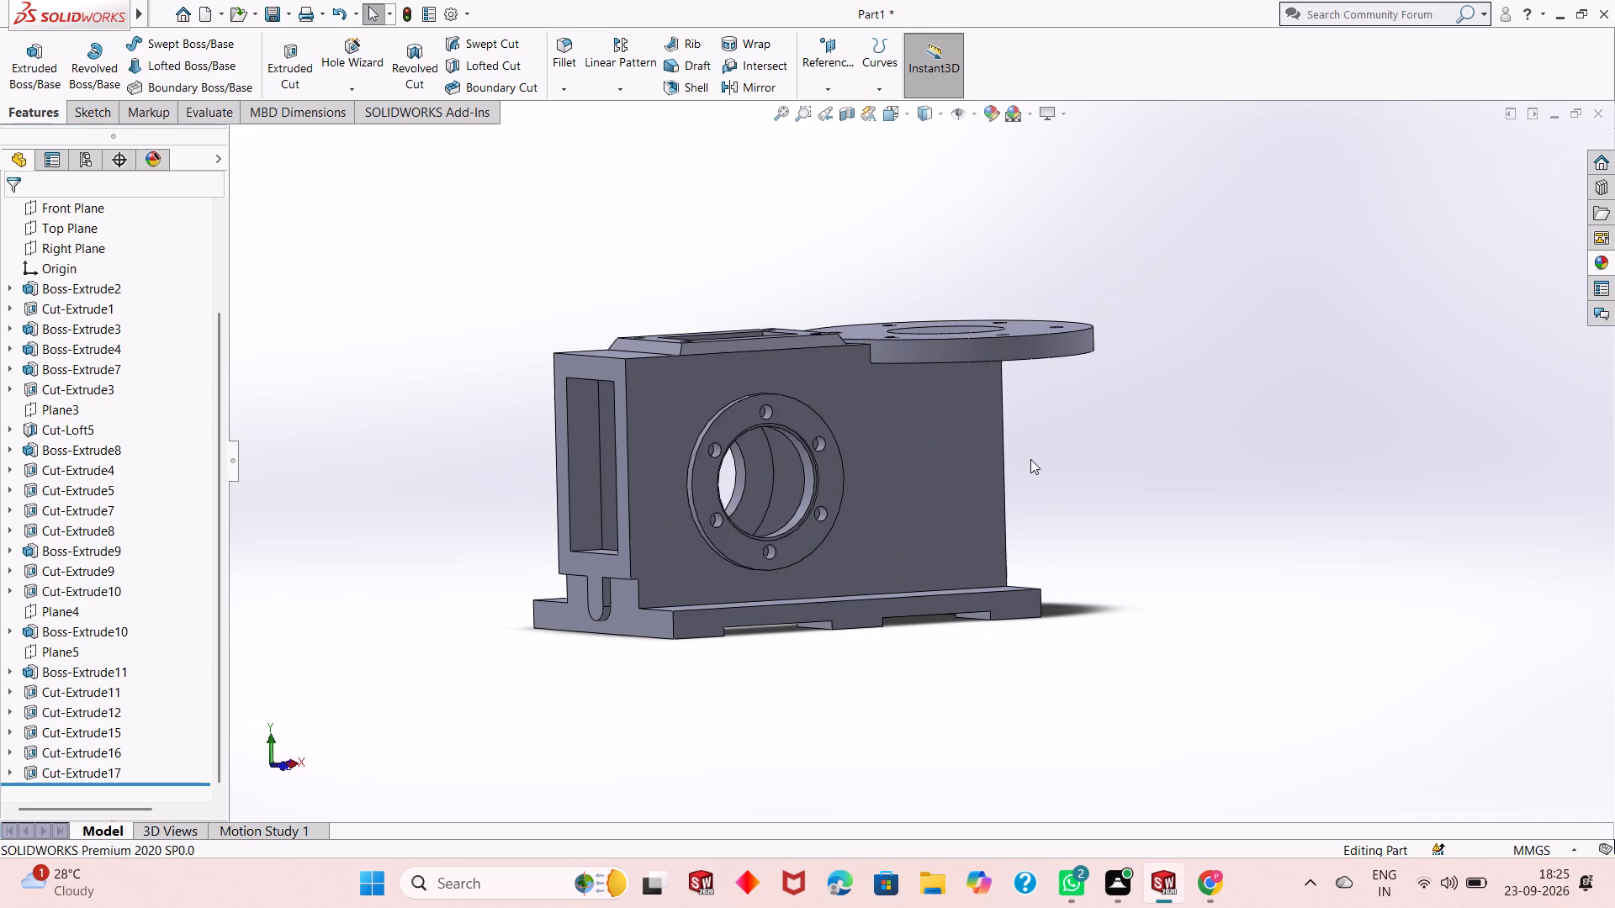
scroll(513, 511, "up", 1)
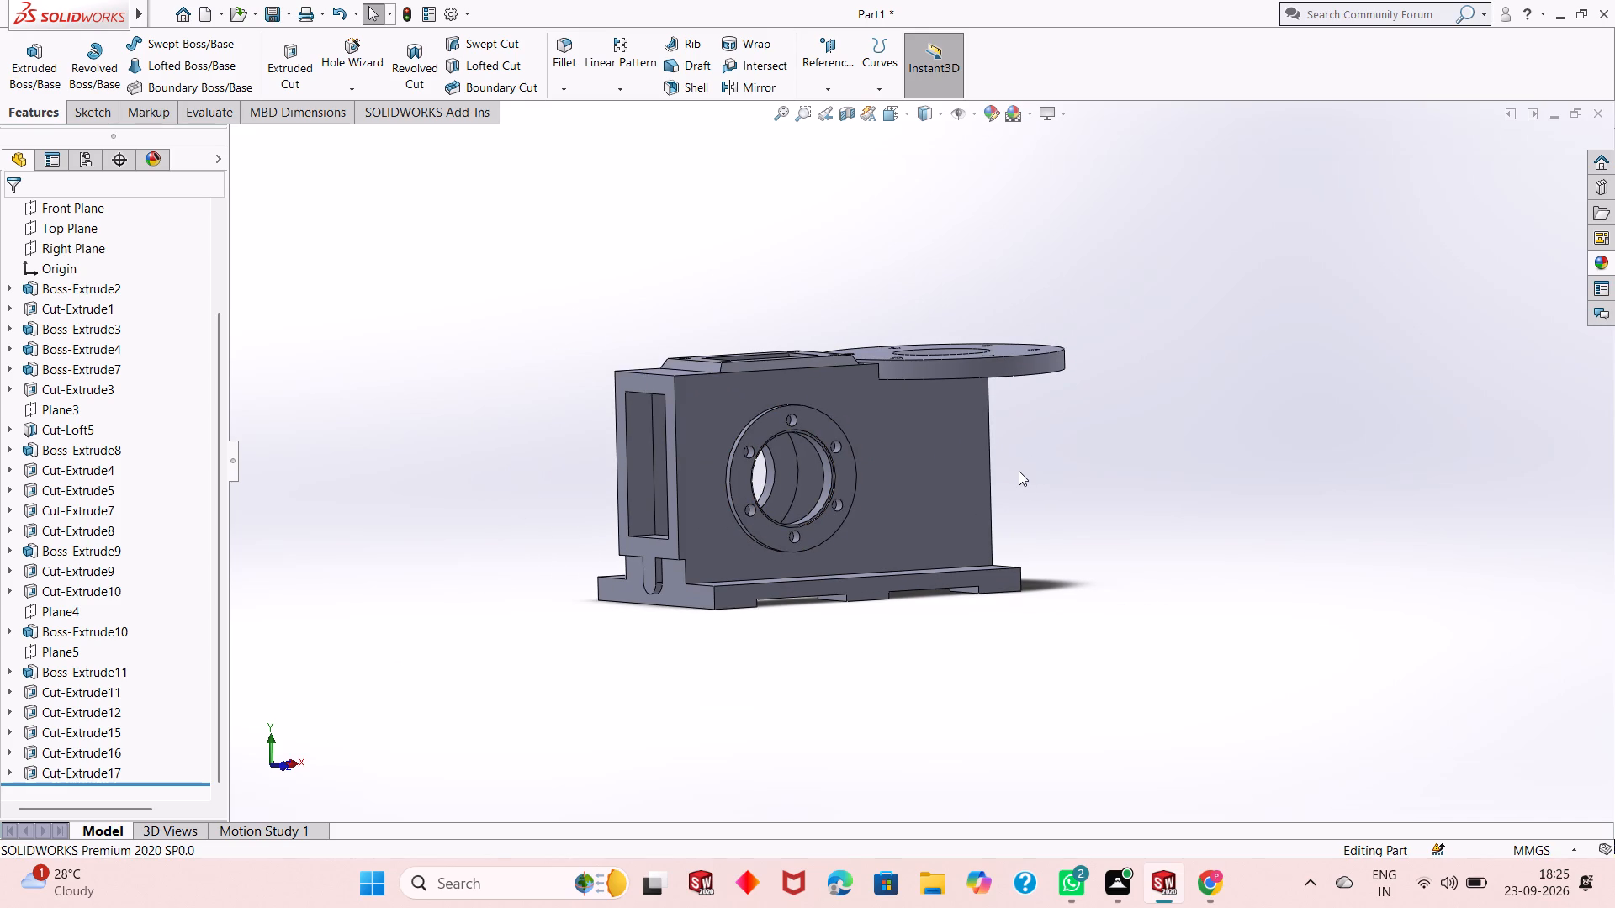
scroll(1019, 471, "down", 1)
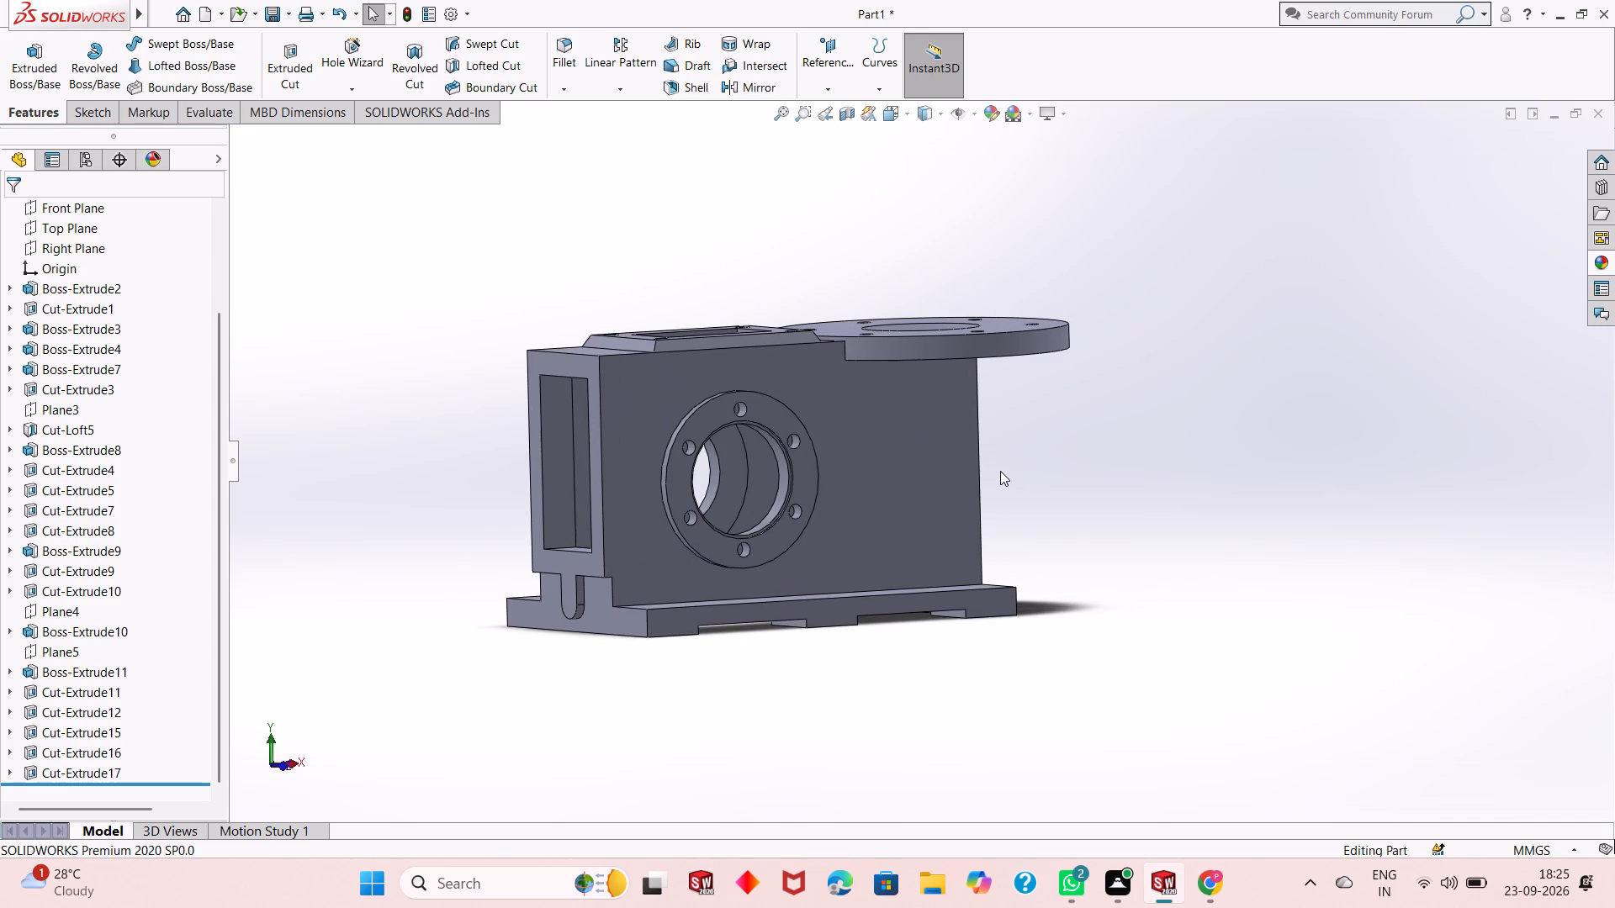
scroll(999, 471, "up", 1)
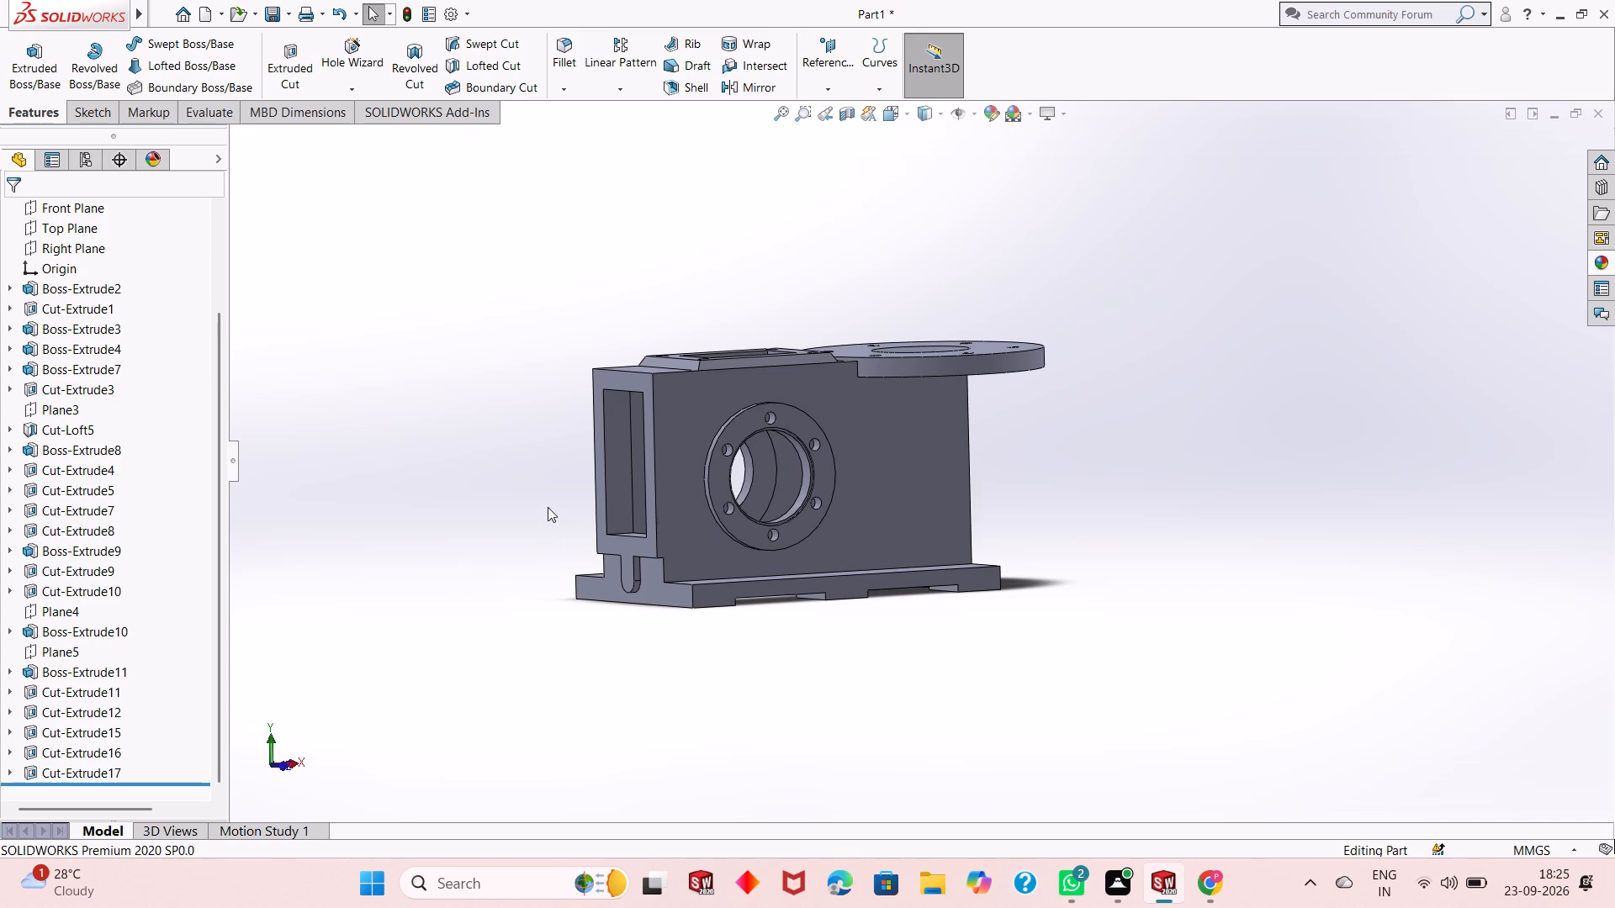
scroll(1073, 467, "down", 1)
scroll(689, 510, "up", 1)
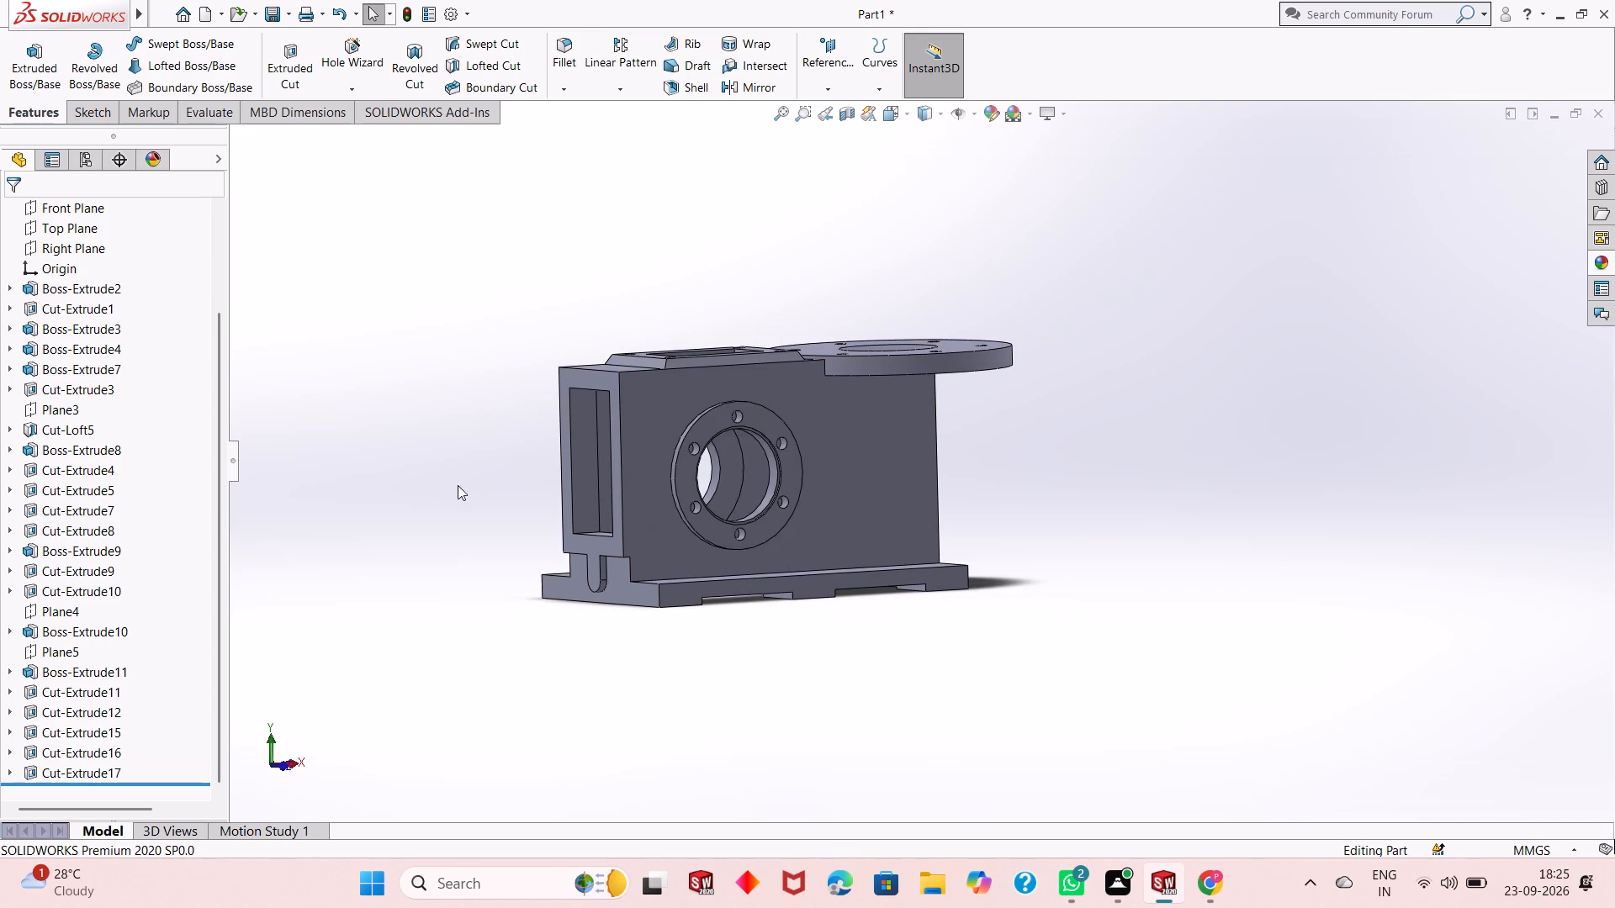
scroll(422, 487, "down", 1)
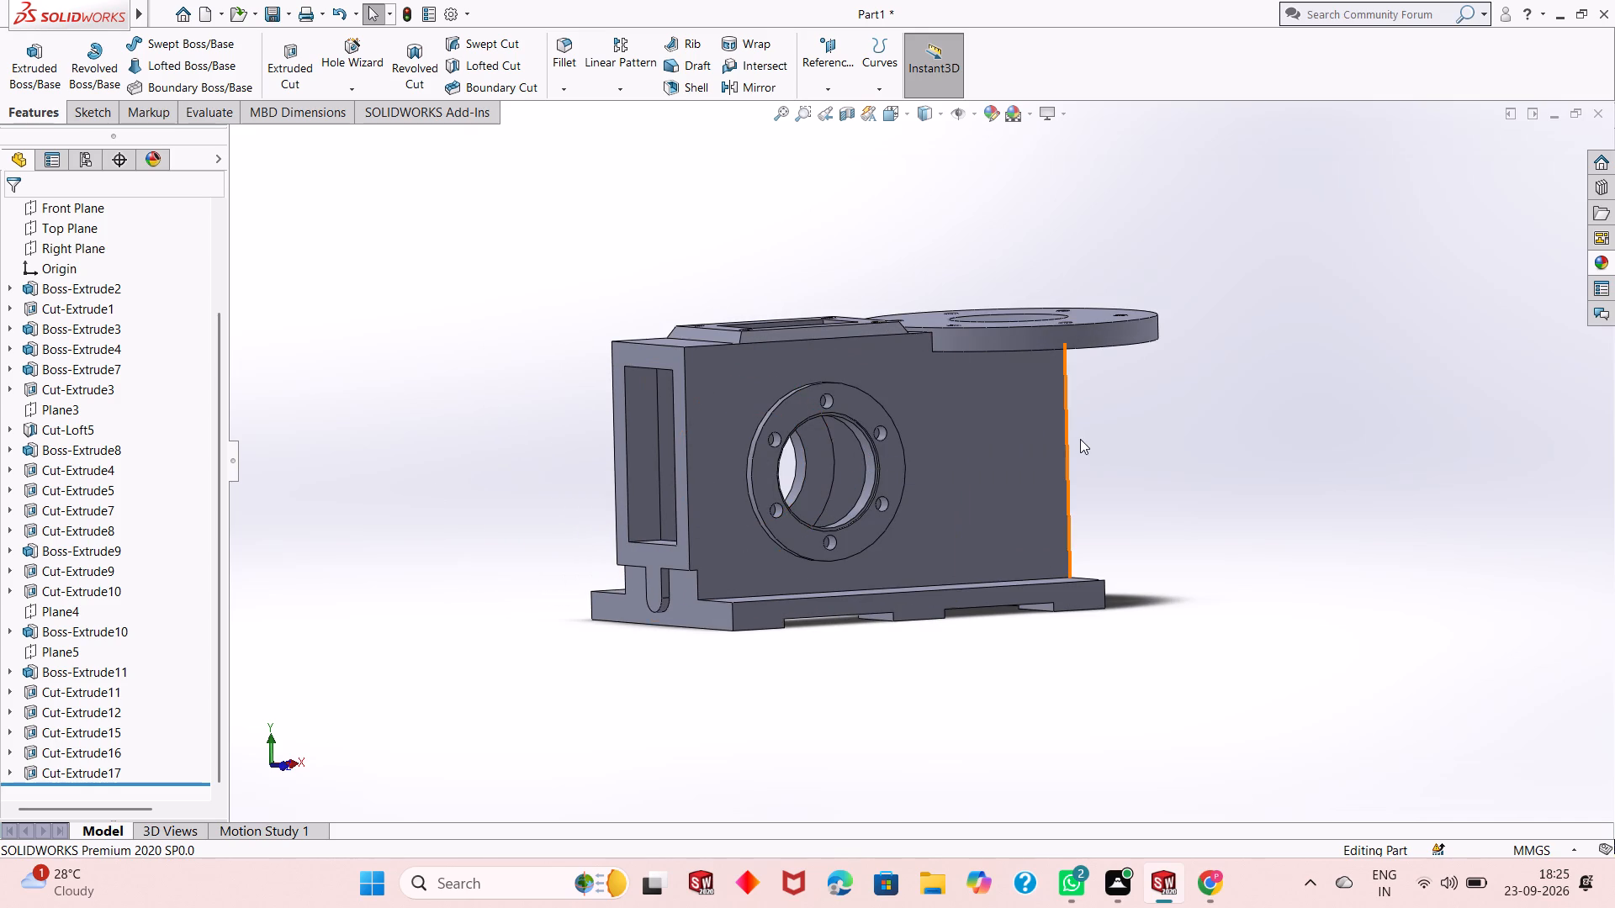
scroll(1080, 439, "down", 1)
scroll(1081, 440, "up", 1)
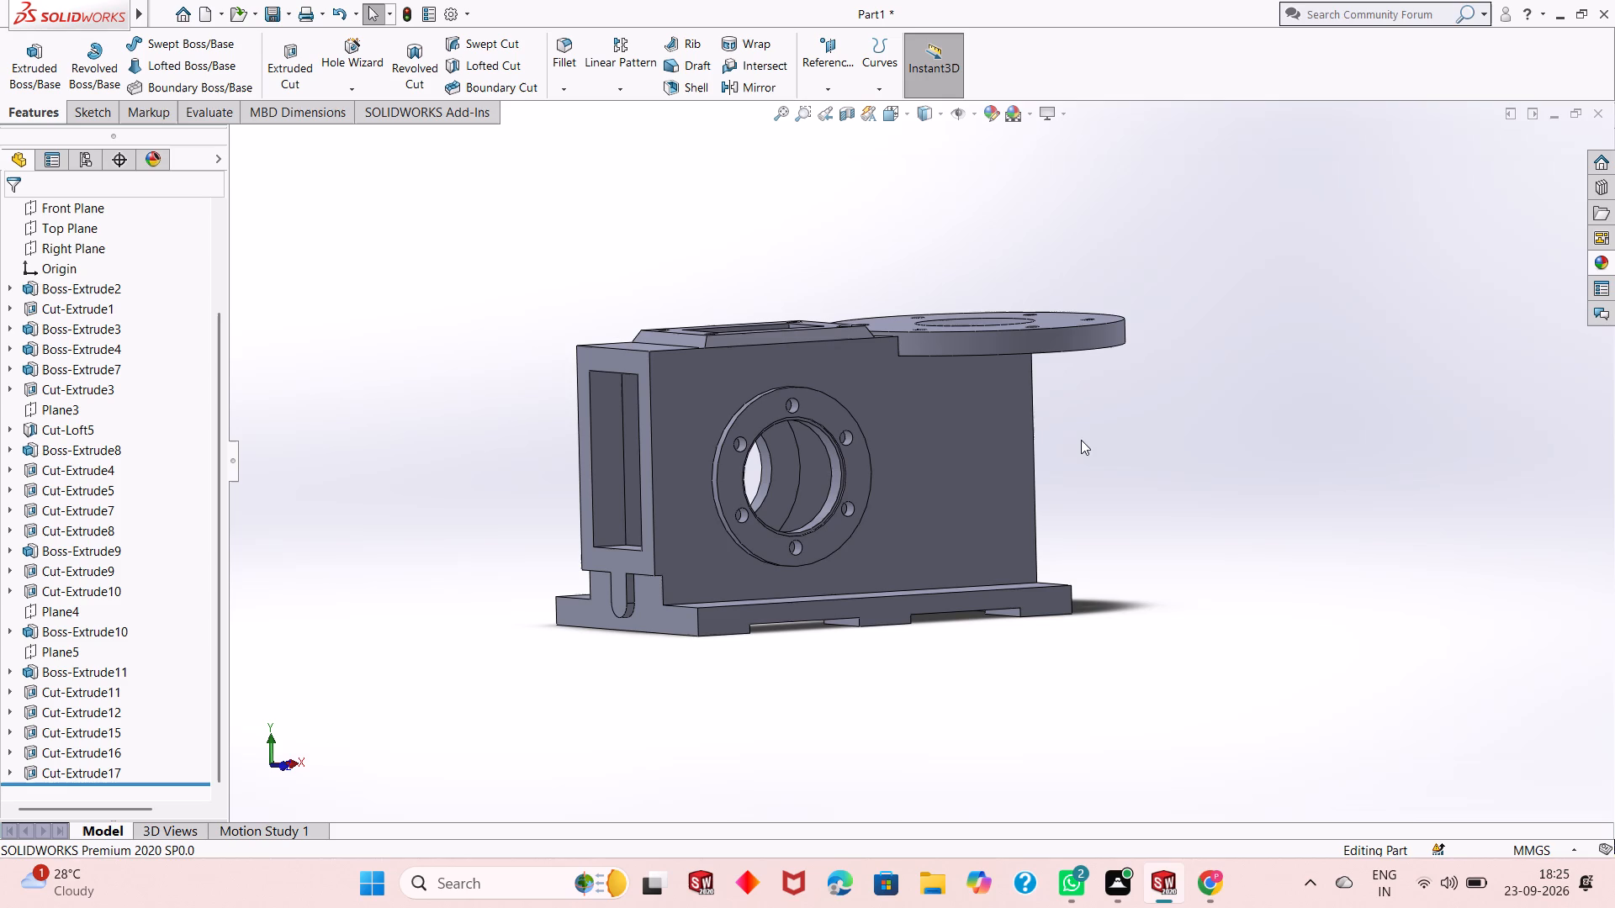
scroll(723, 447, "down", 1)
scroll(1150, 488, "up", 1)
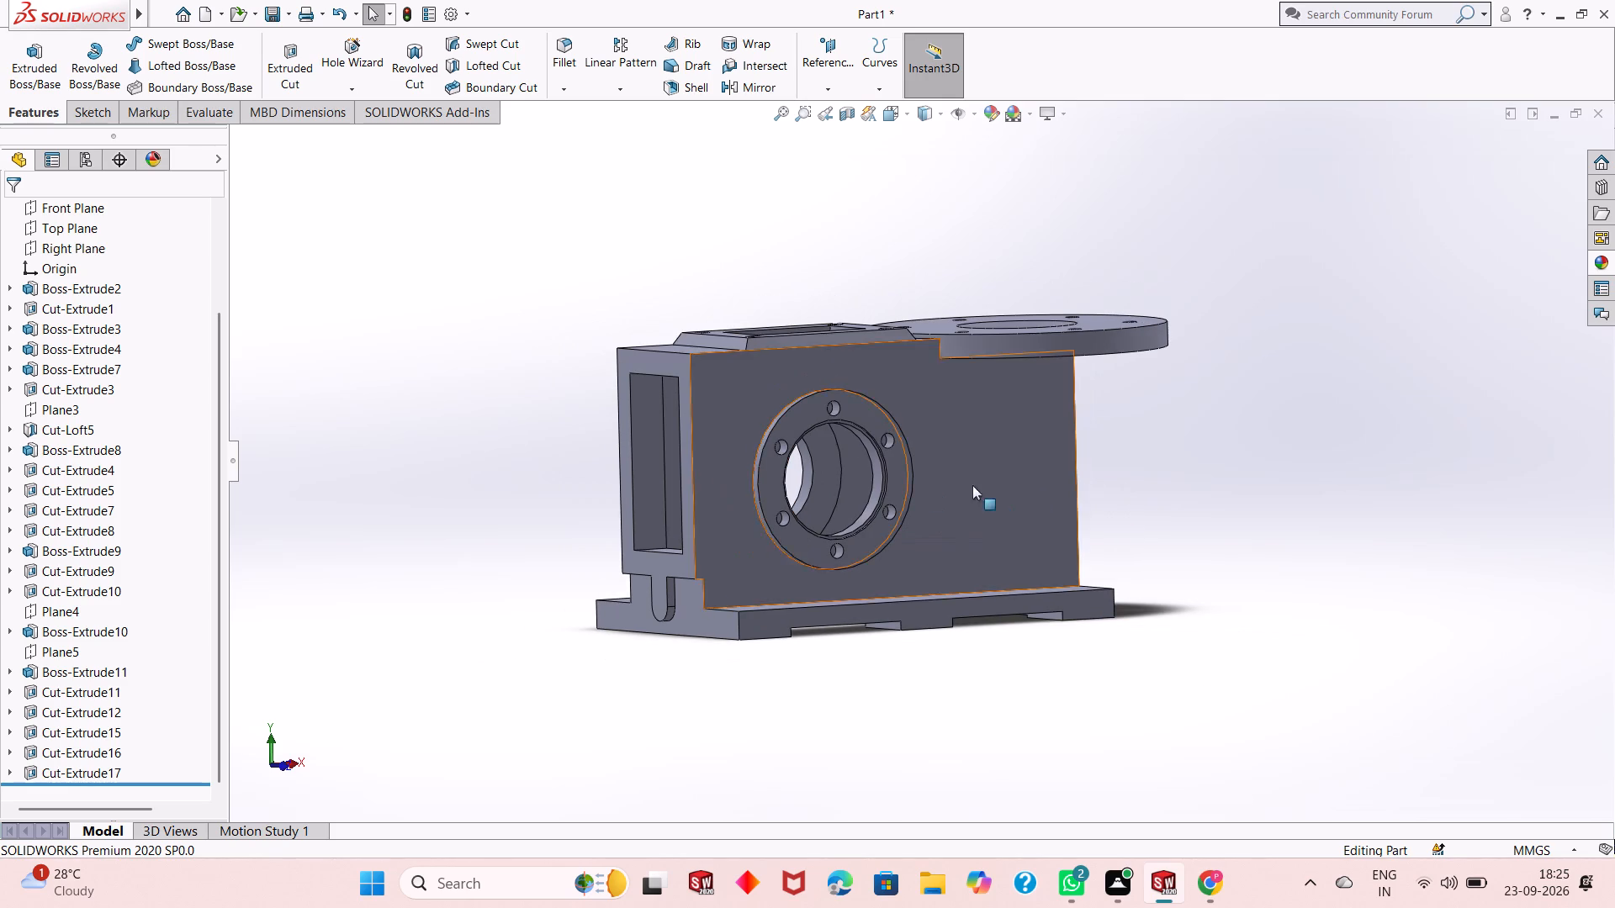
Examine the six-hole side boss with its recess and through bore, both up close and against the whole housing.
middle_click_drag(1190, 452, 1150, 438)
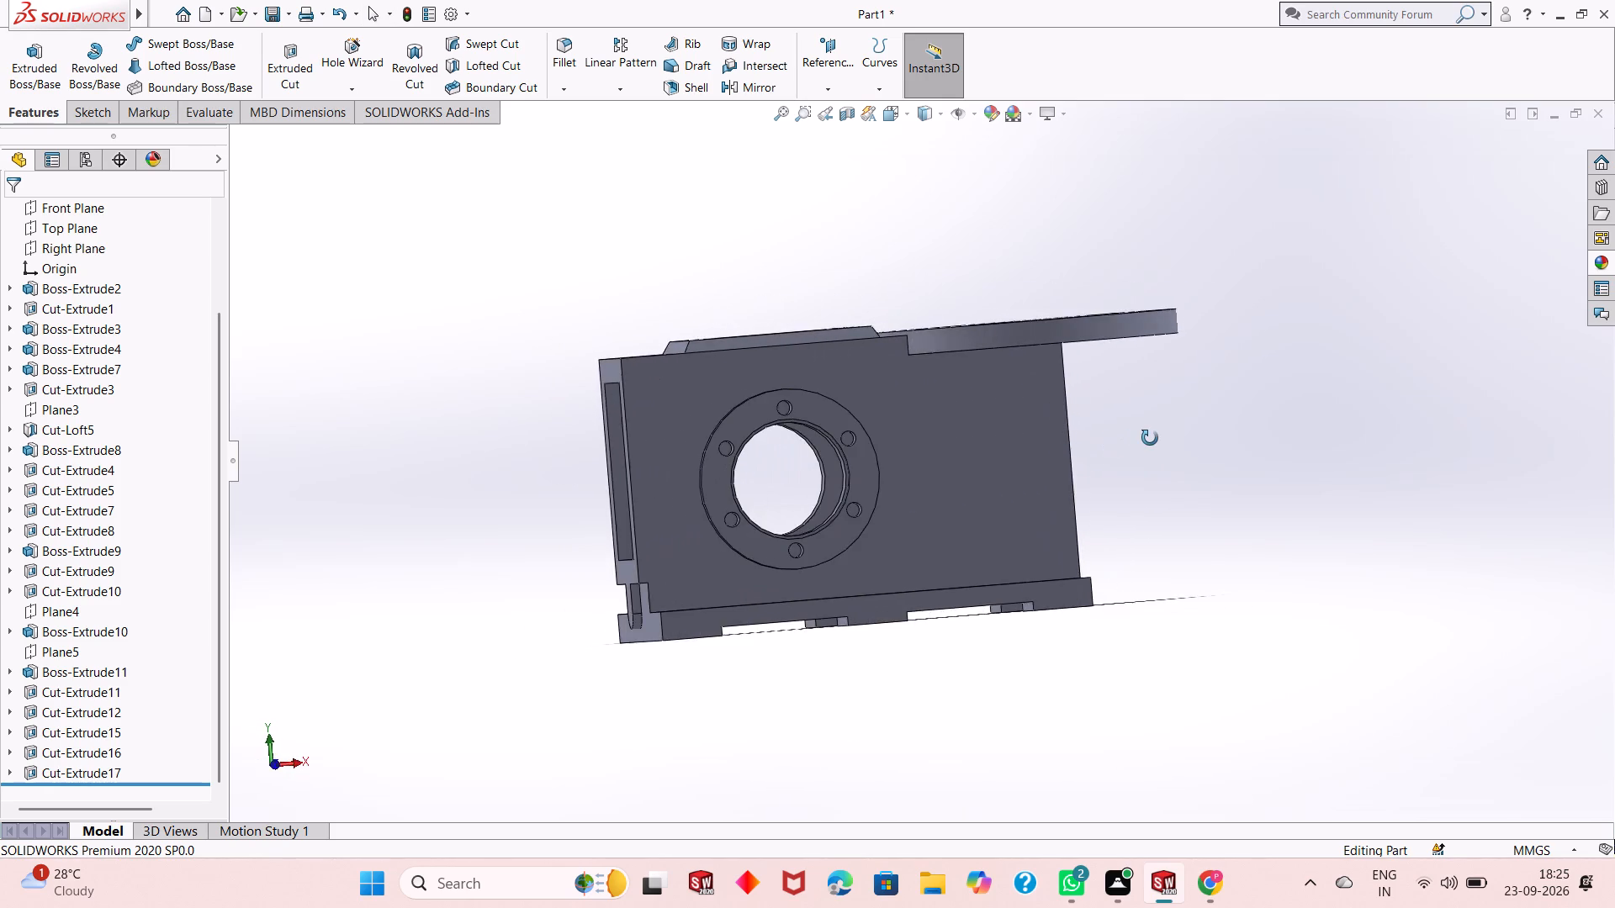
middle_click_drag(1150, 438, 1213, 459)
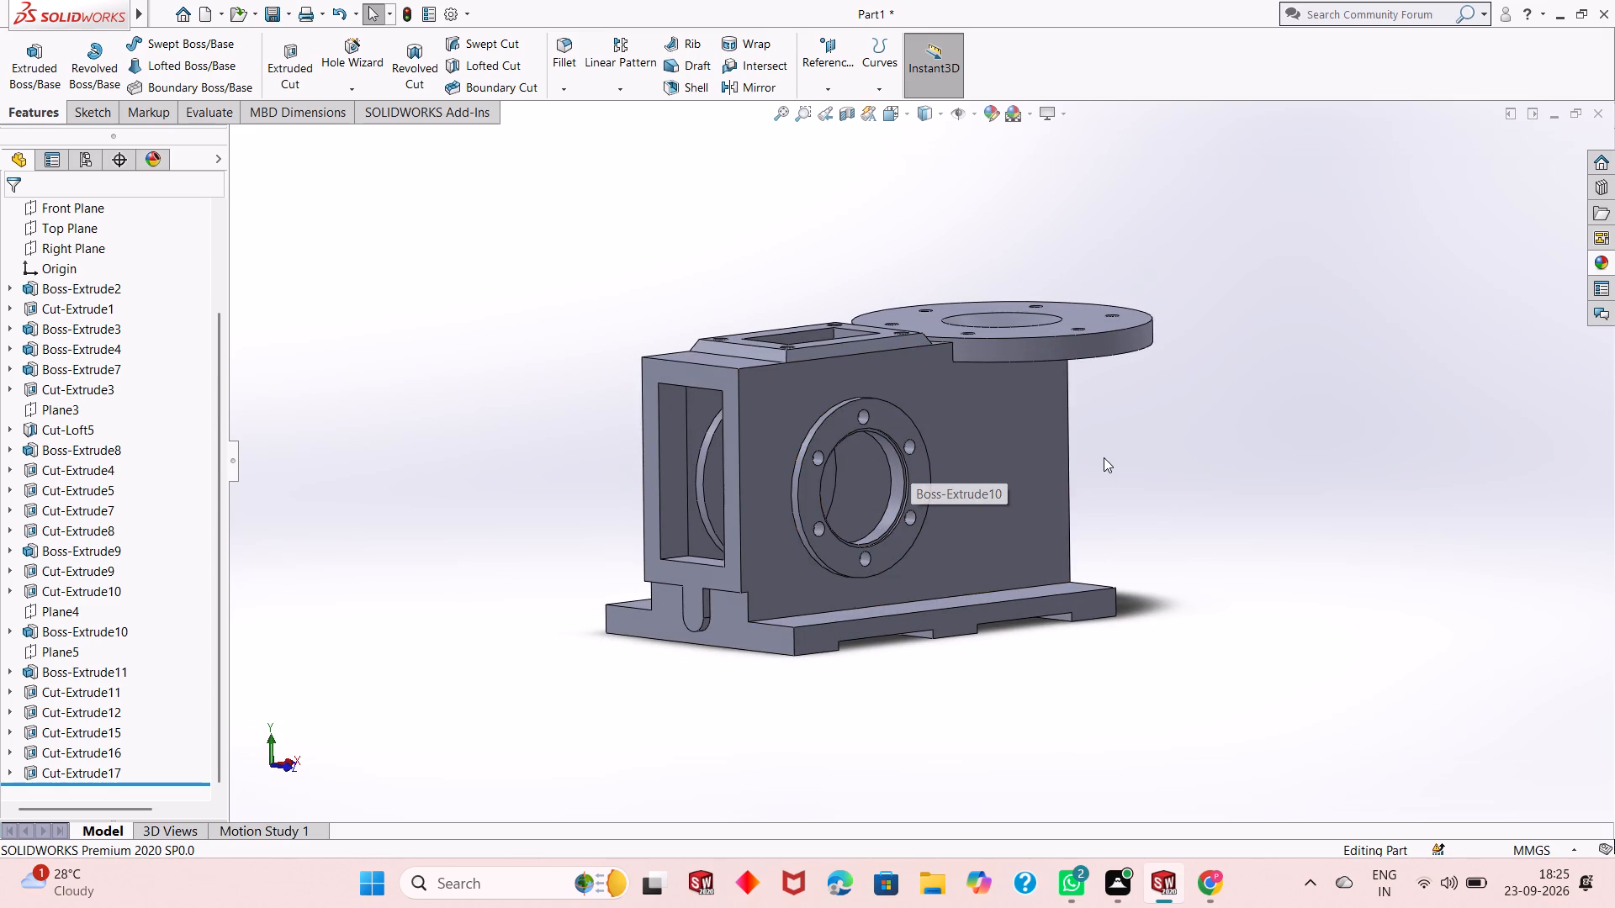
scroll(1104, 458, "down", 1)
scroll(746, 510, "down", 2)
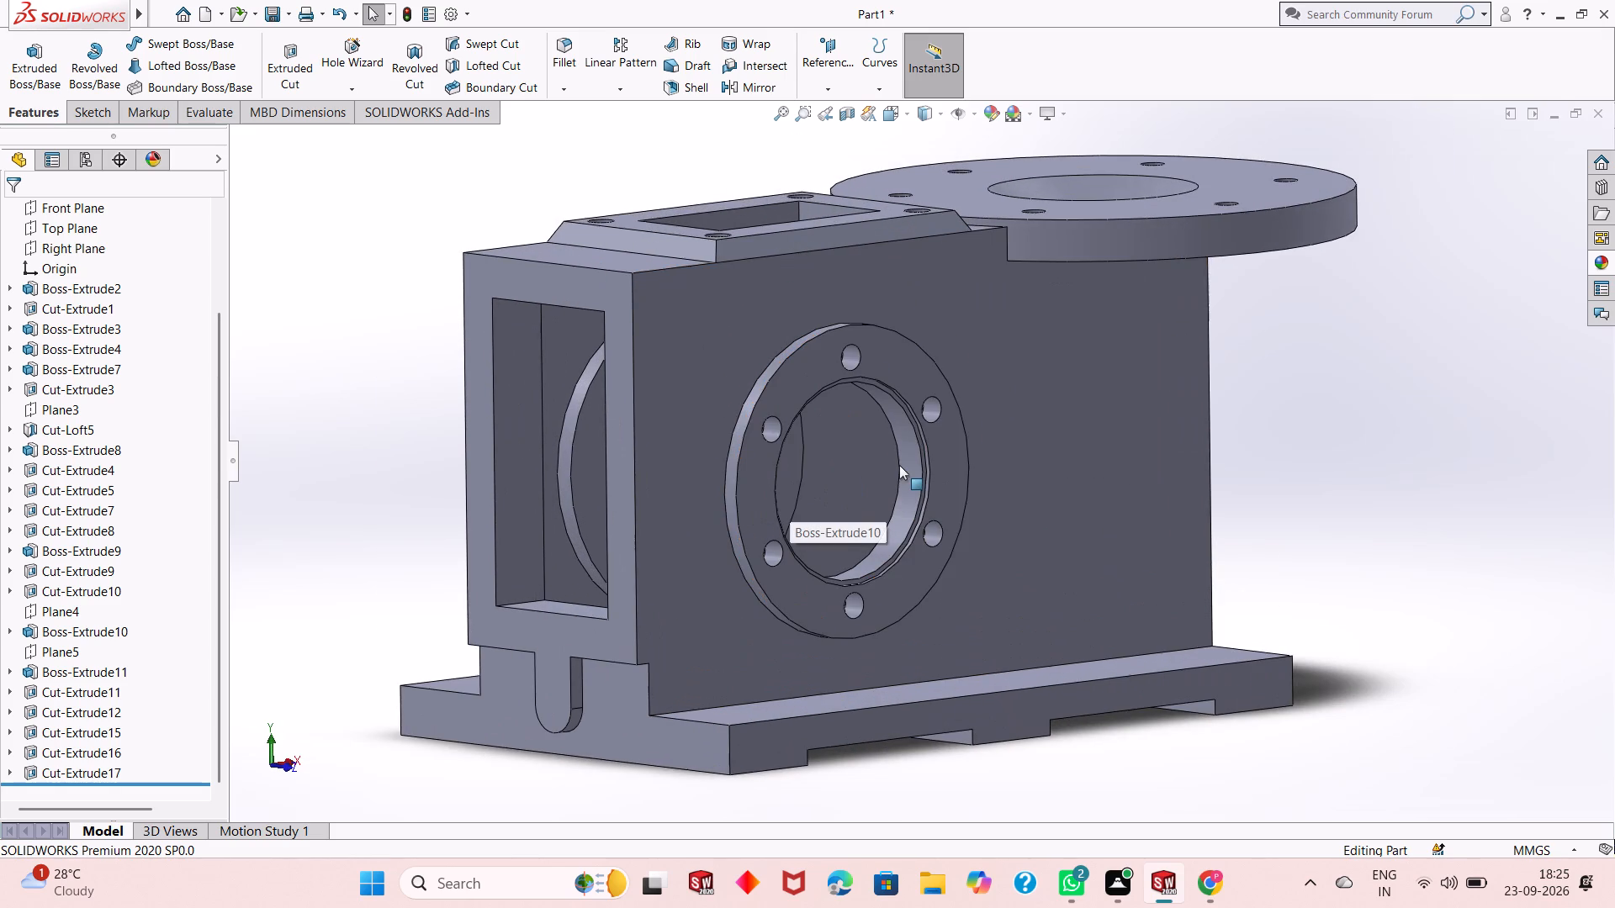
scroll(899, 465, "down", 2)
scroll(916, 455, "up", 3)
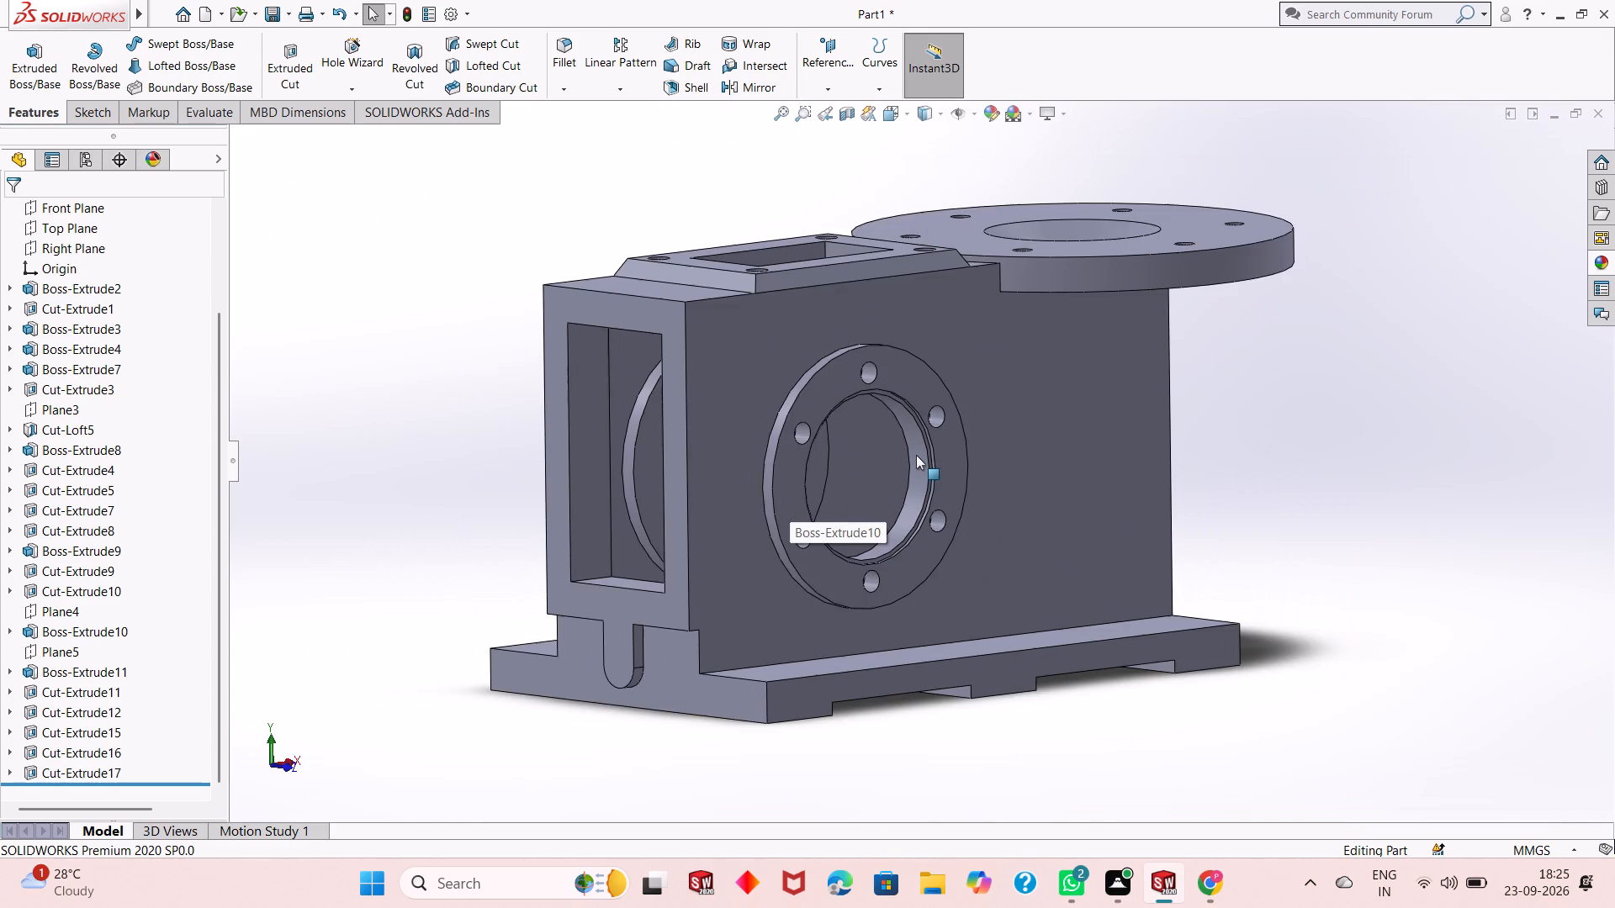
scroll(916, 455, "up", 1)
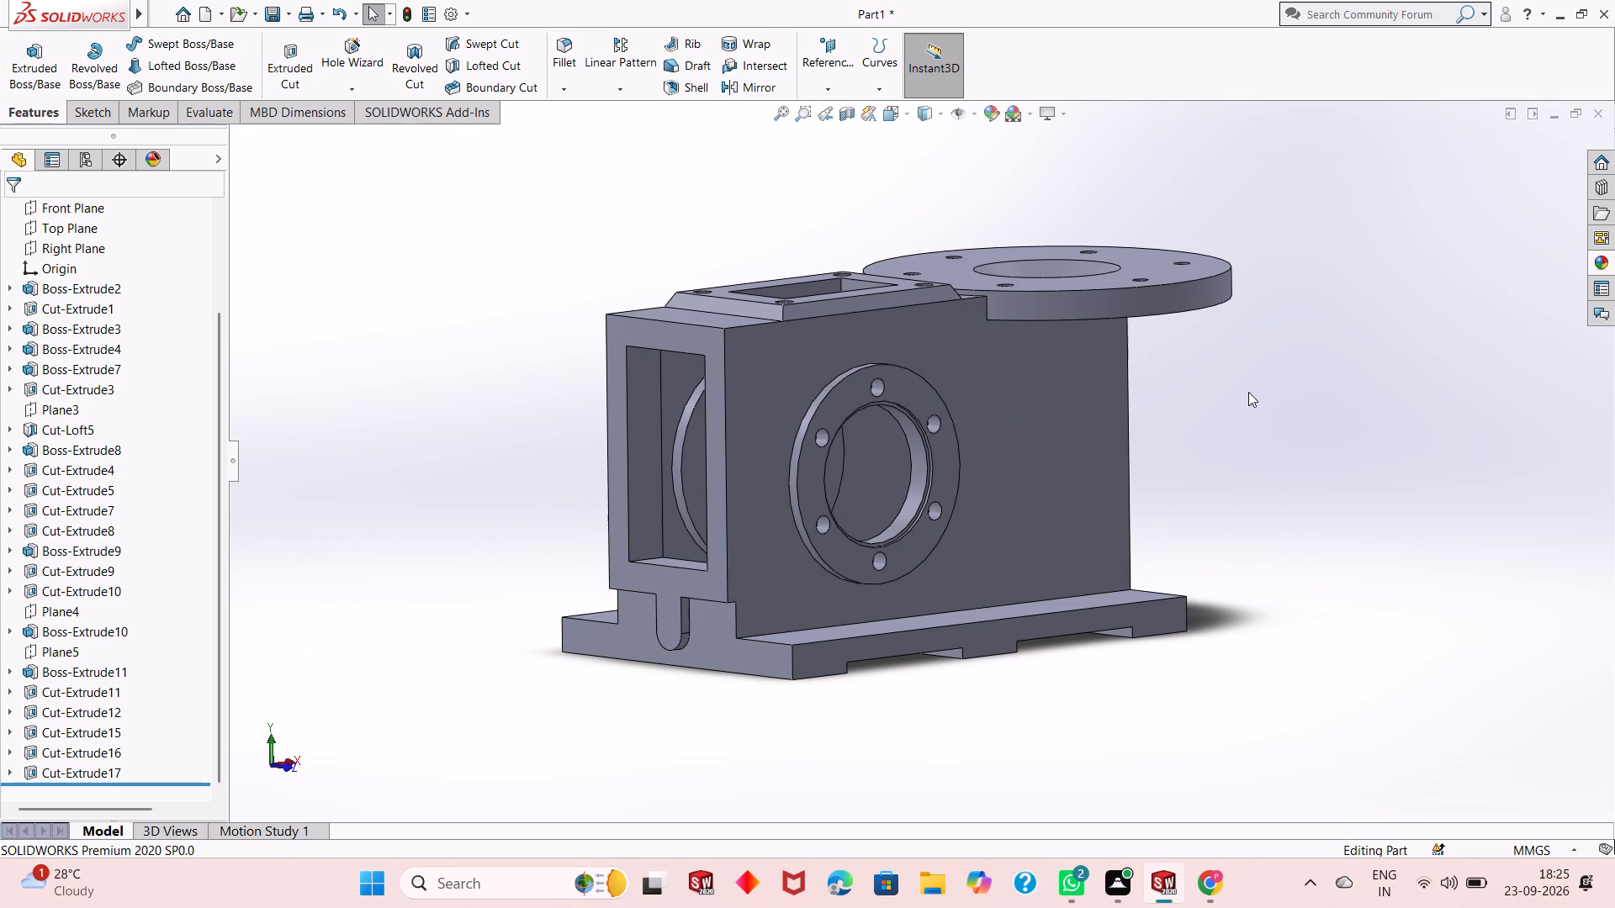
scroll(1248, 392, "down", 2)
scroll(1247, 393, "up", 3)
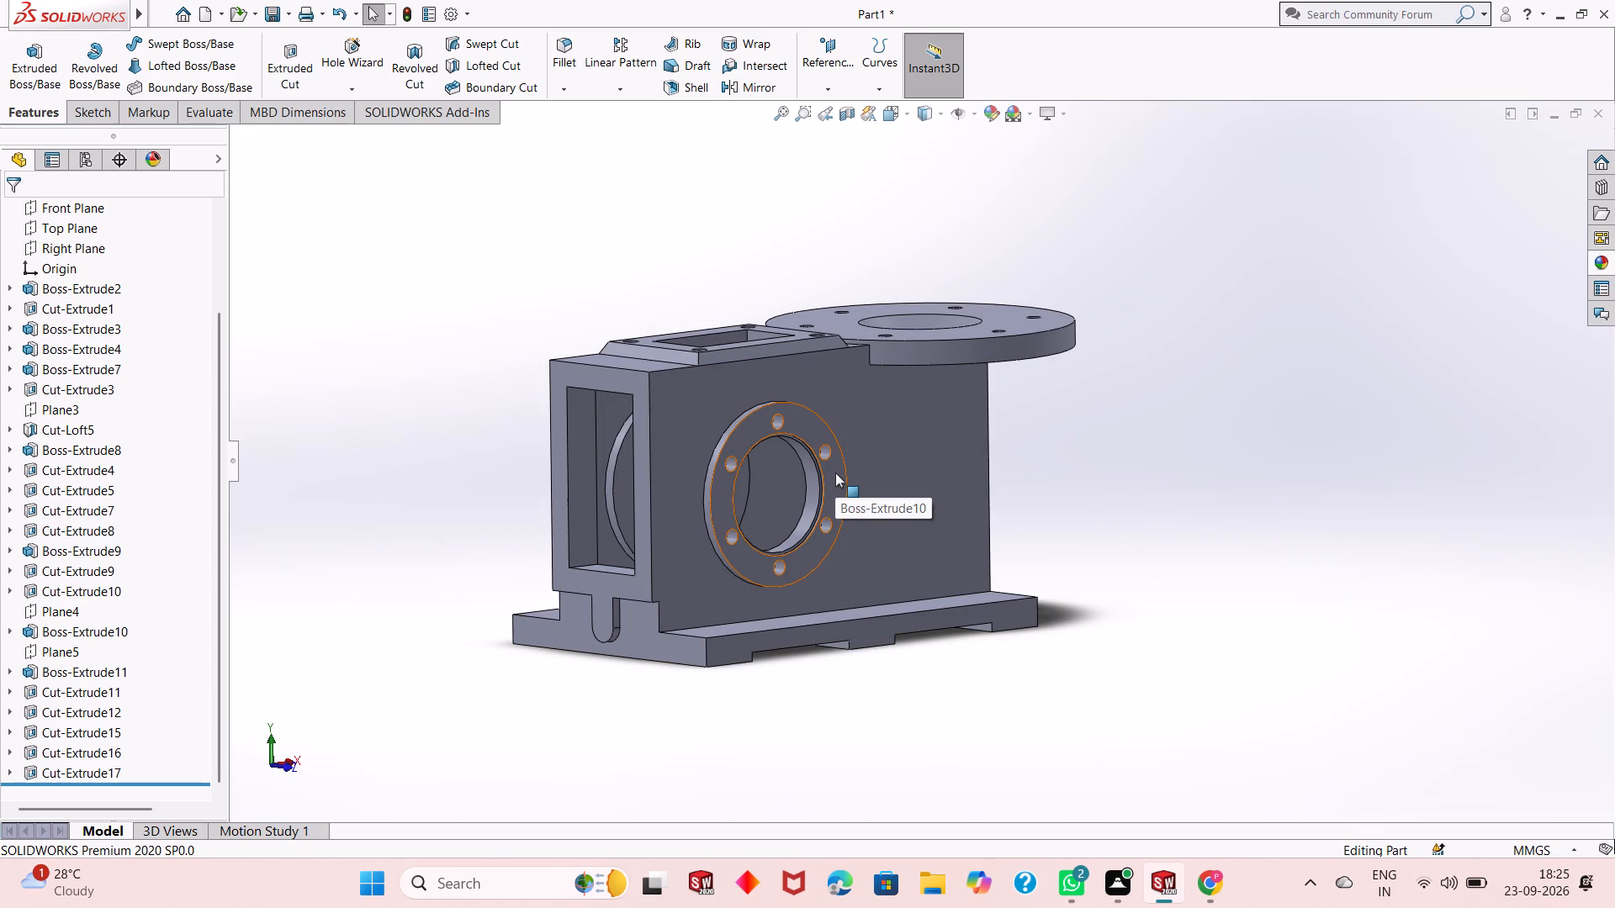
scroll(802, 487, "down", 3)
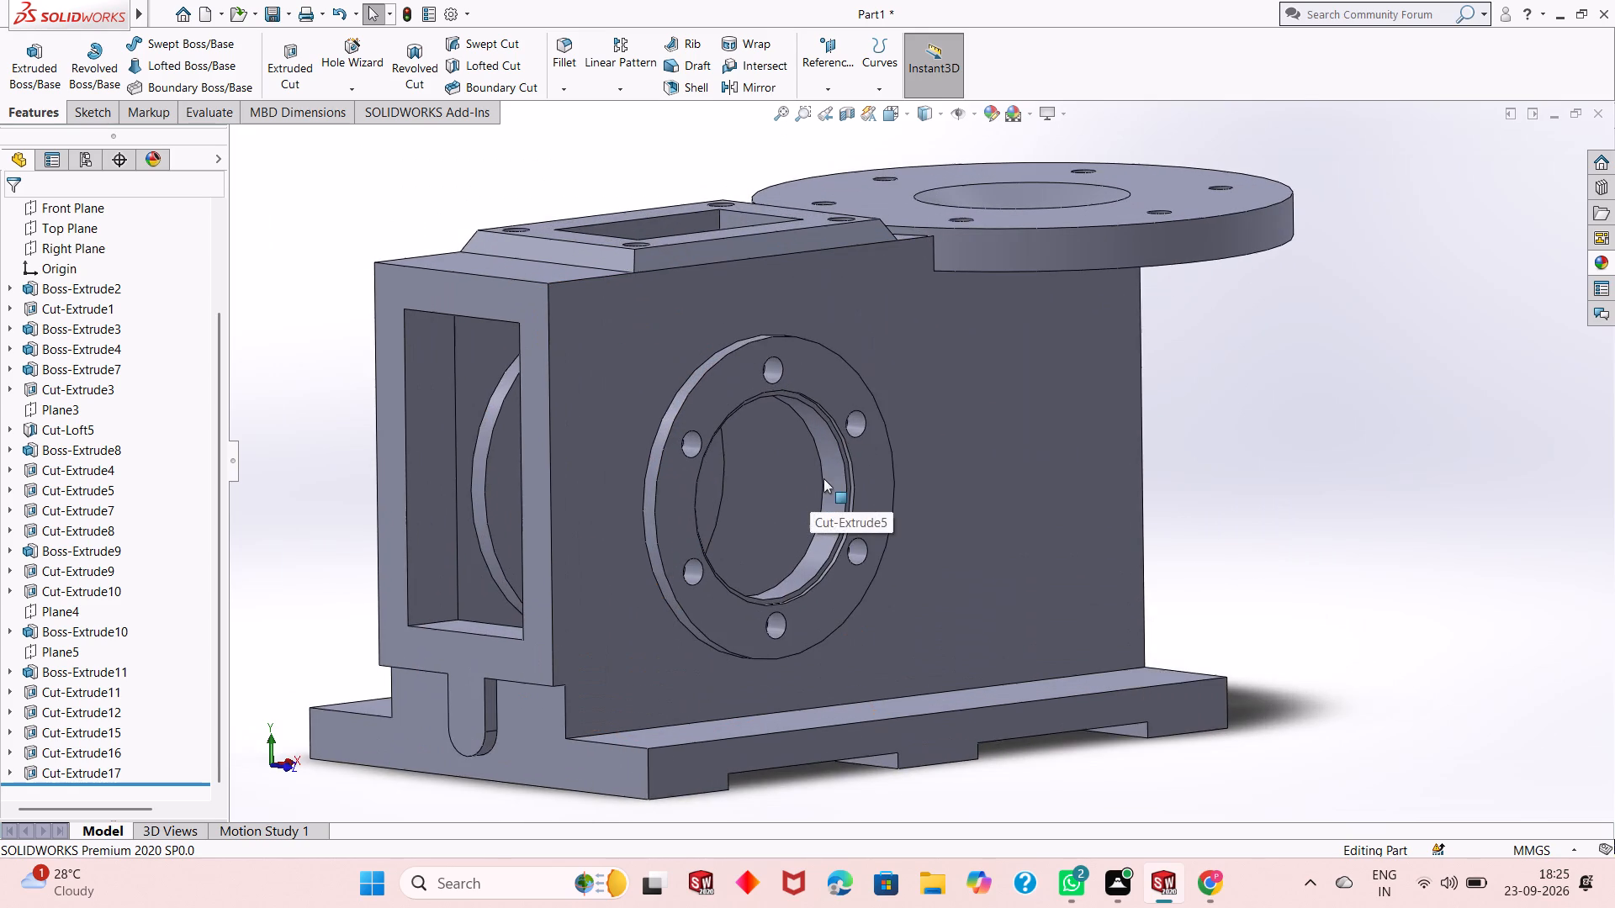
scroll(823, 478, "down", 1)
scroll(824, 478, "up", 3)
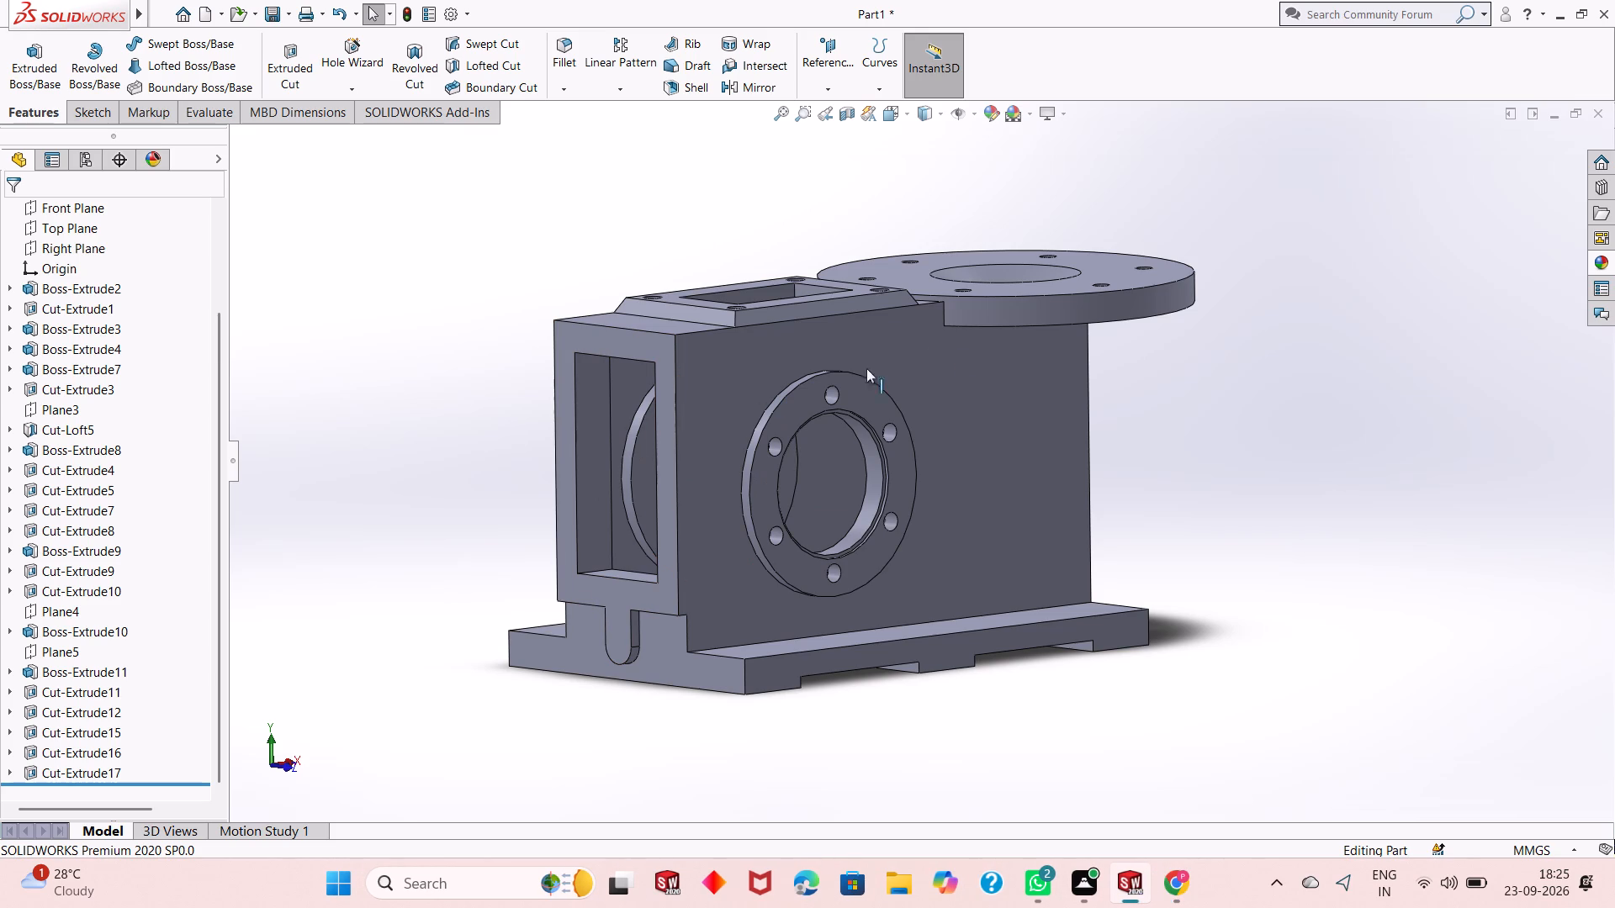
scroll(834, 457, "up", 1)
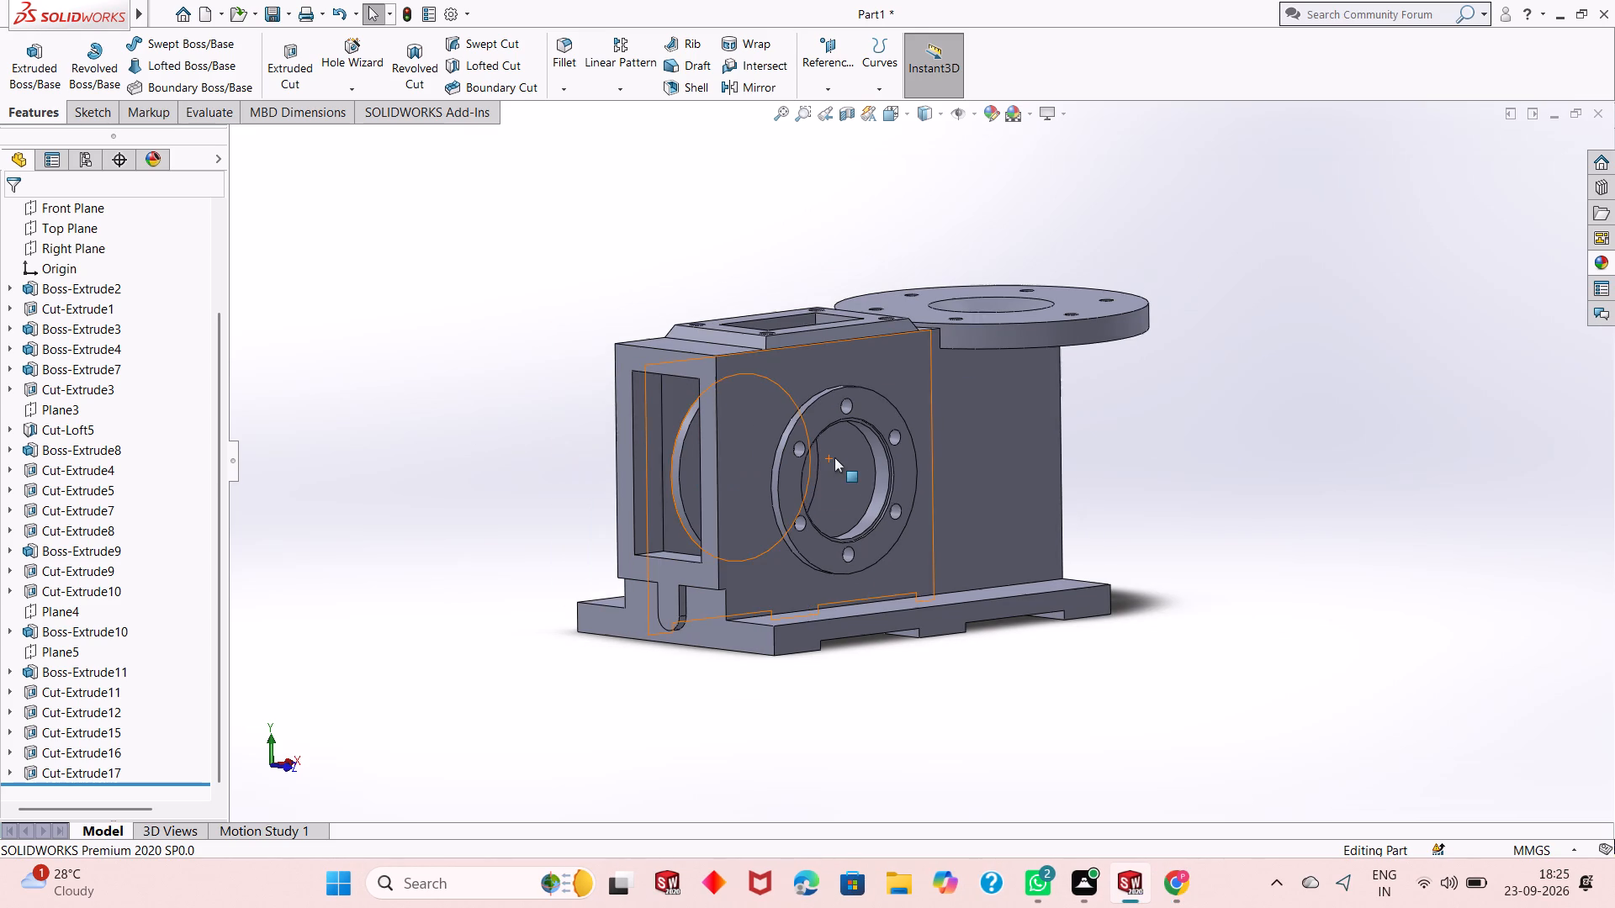
scroll(1107, 463, "down", 1)
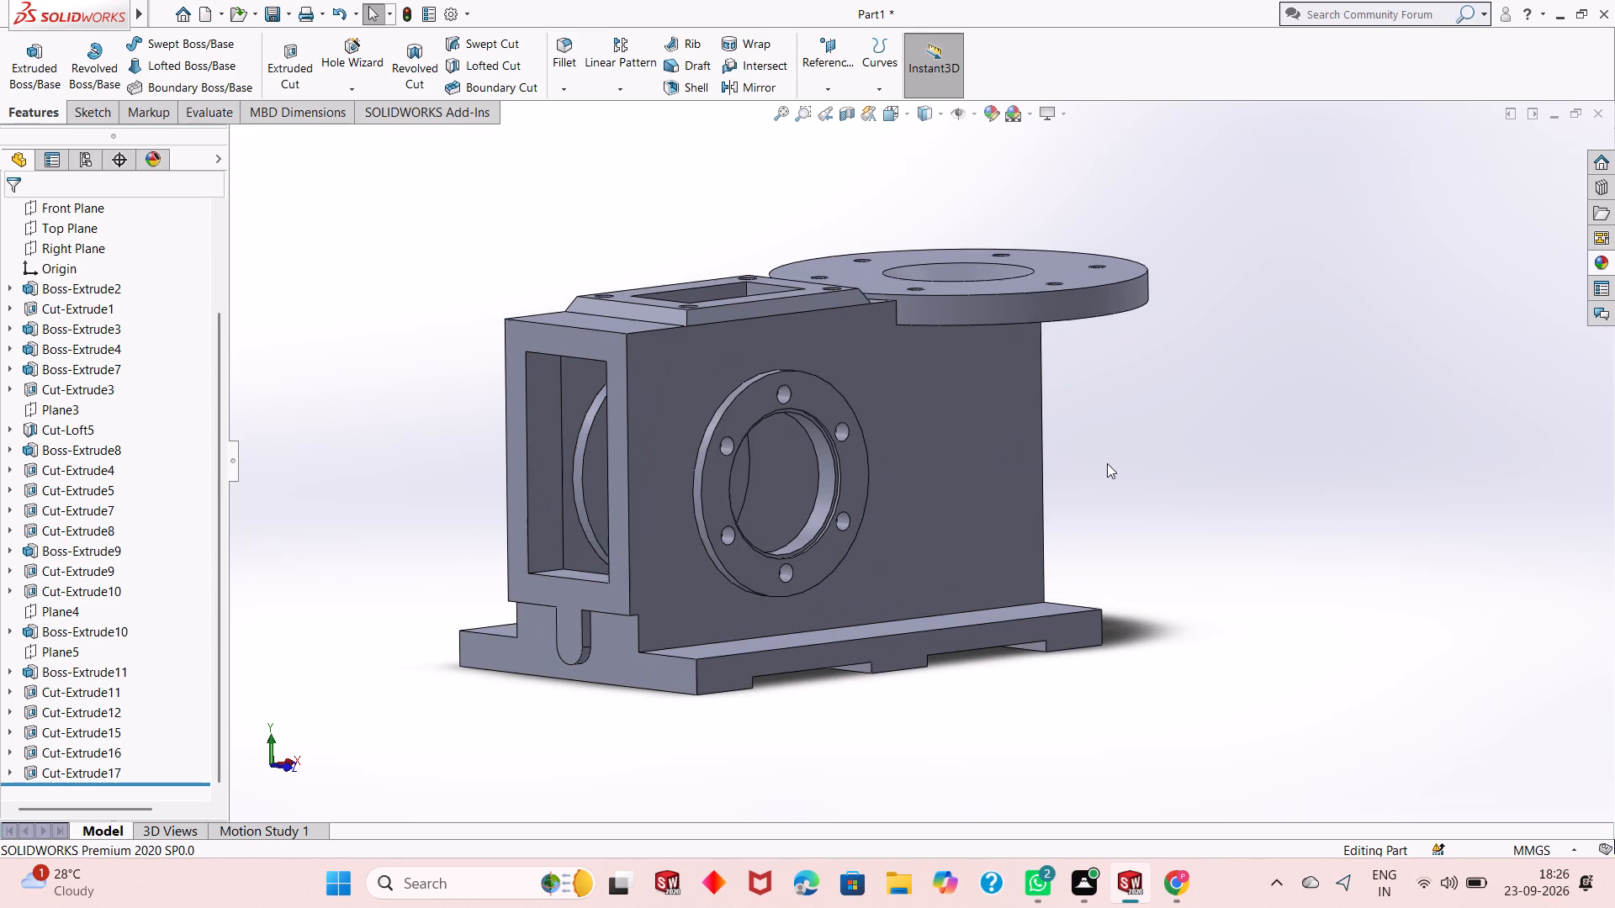
scroll(1107, 463, "up", 1)
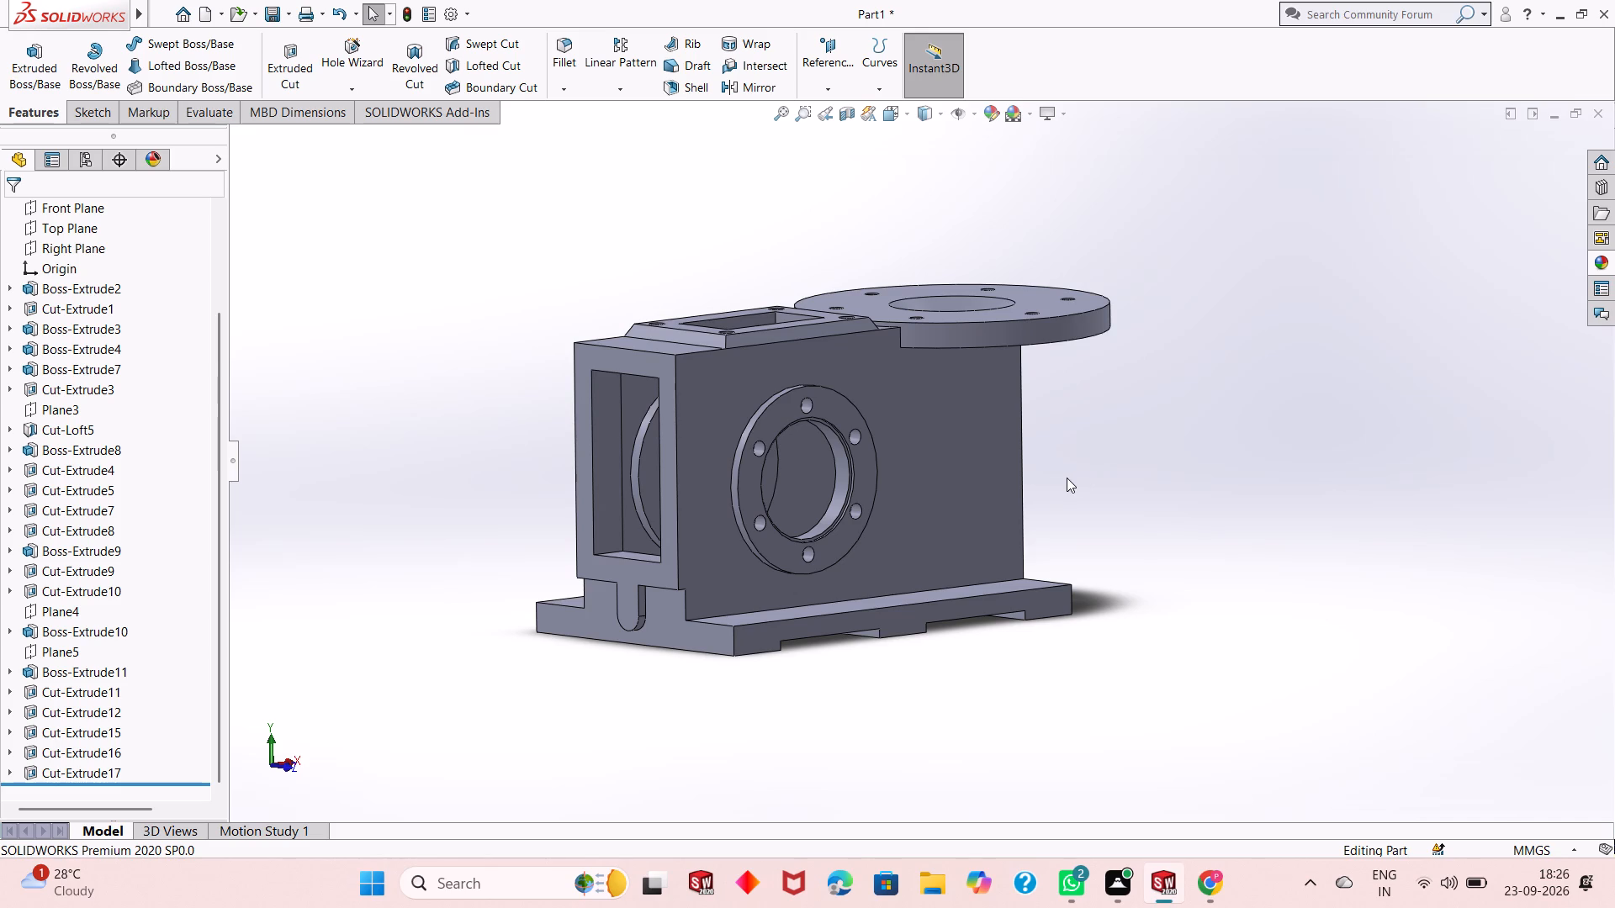
scroll(1067, 478, "up", 1)
scroll(601, 489, "down", 1)
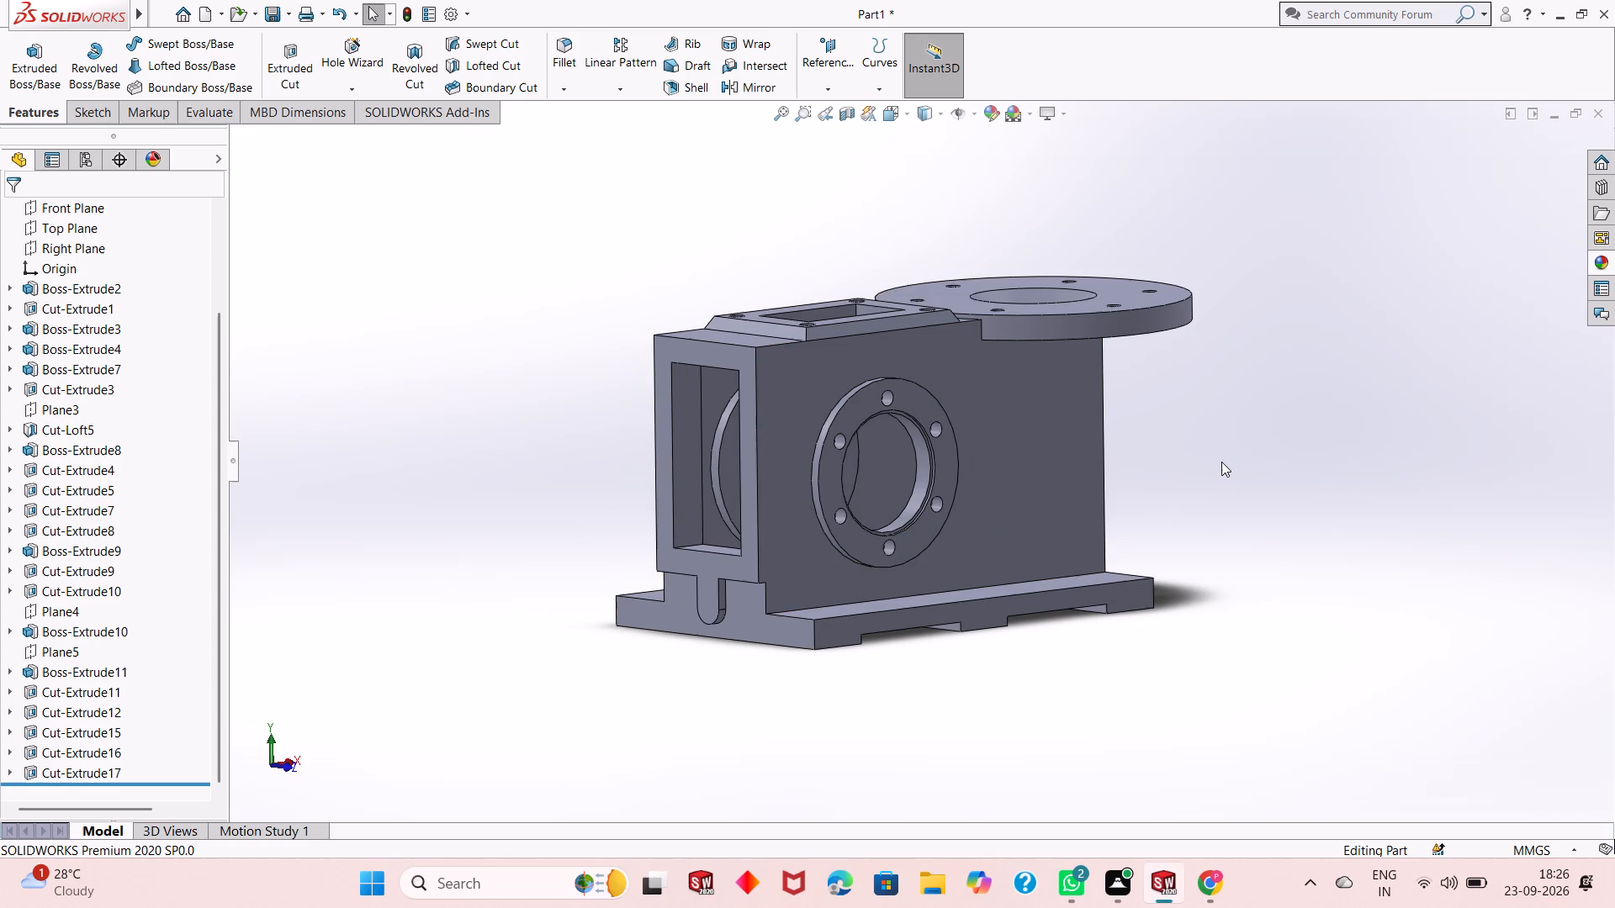
Inspect the housing from both sides, the open end and the underside, checking how the opposing bosses and bores line up.
middle_click_drag(1218, 462, 1157, 449)
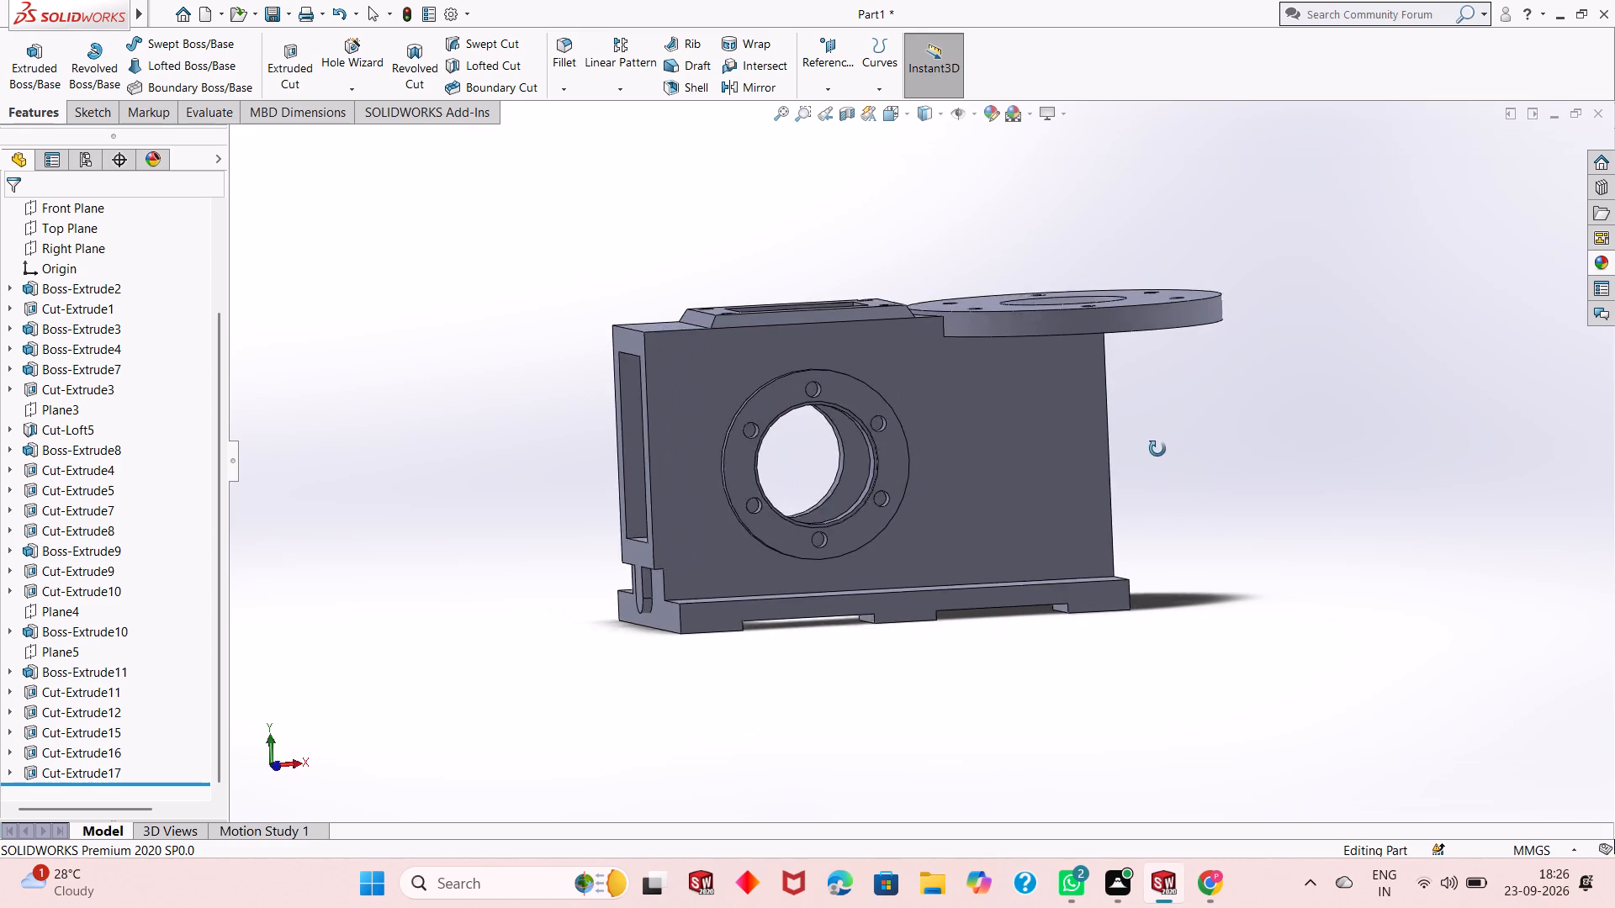
middle_click_drag(1157, 449, 1246, 455)
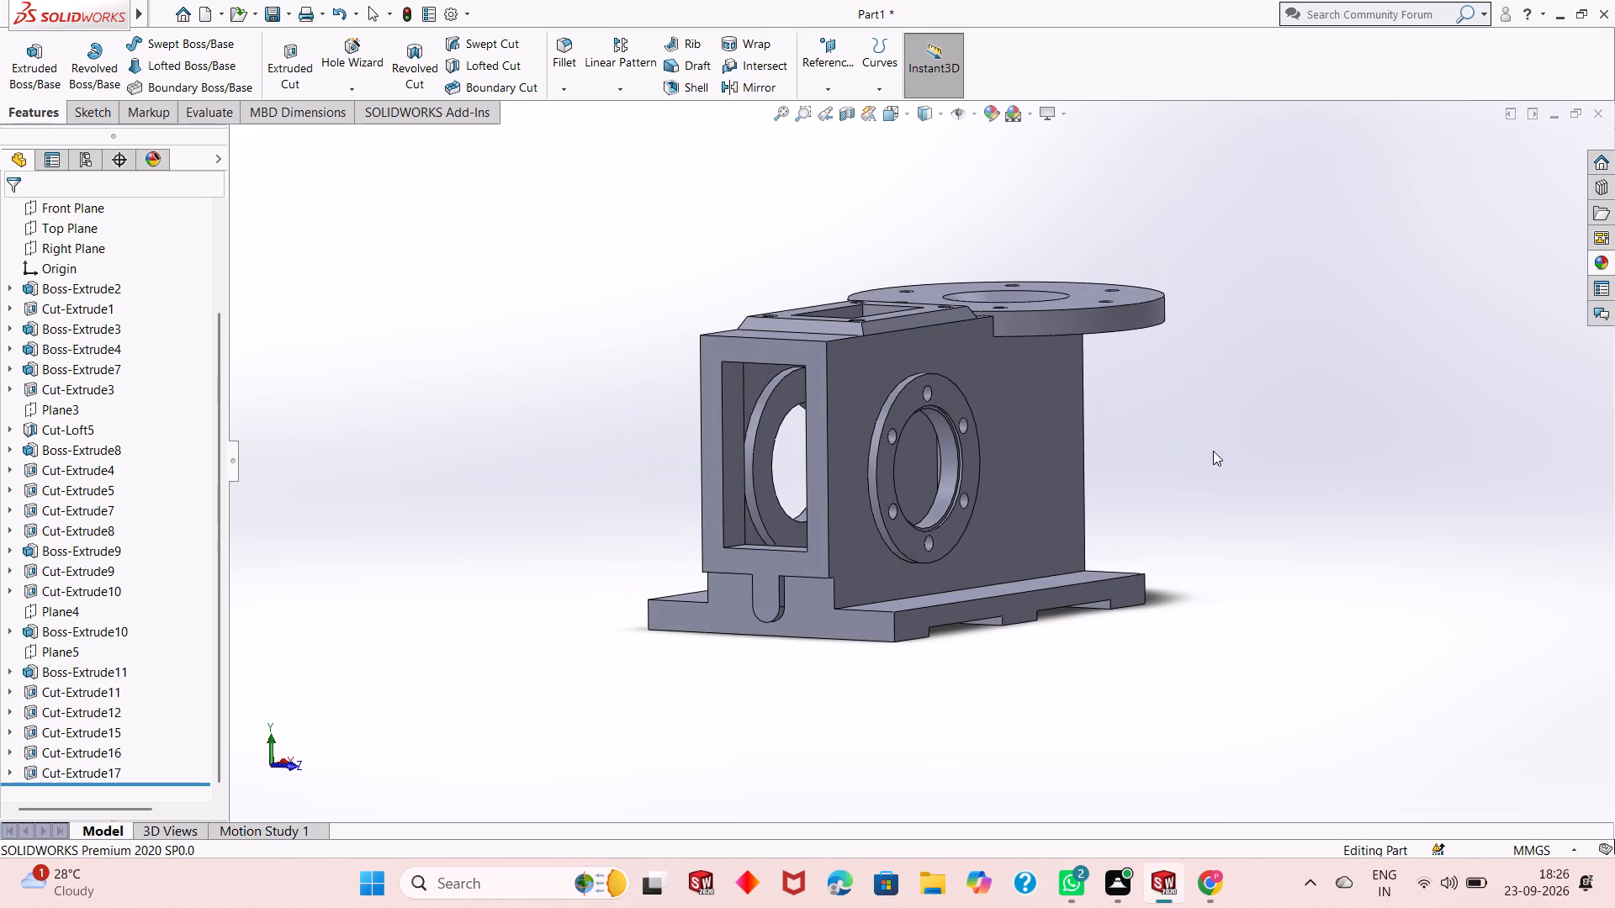
scroll(988, 451, "down", 3)
scroll(1231, 446, "up", 2)
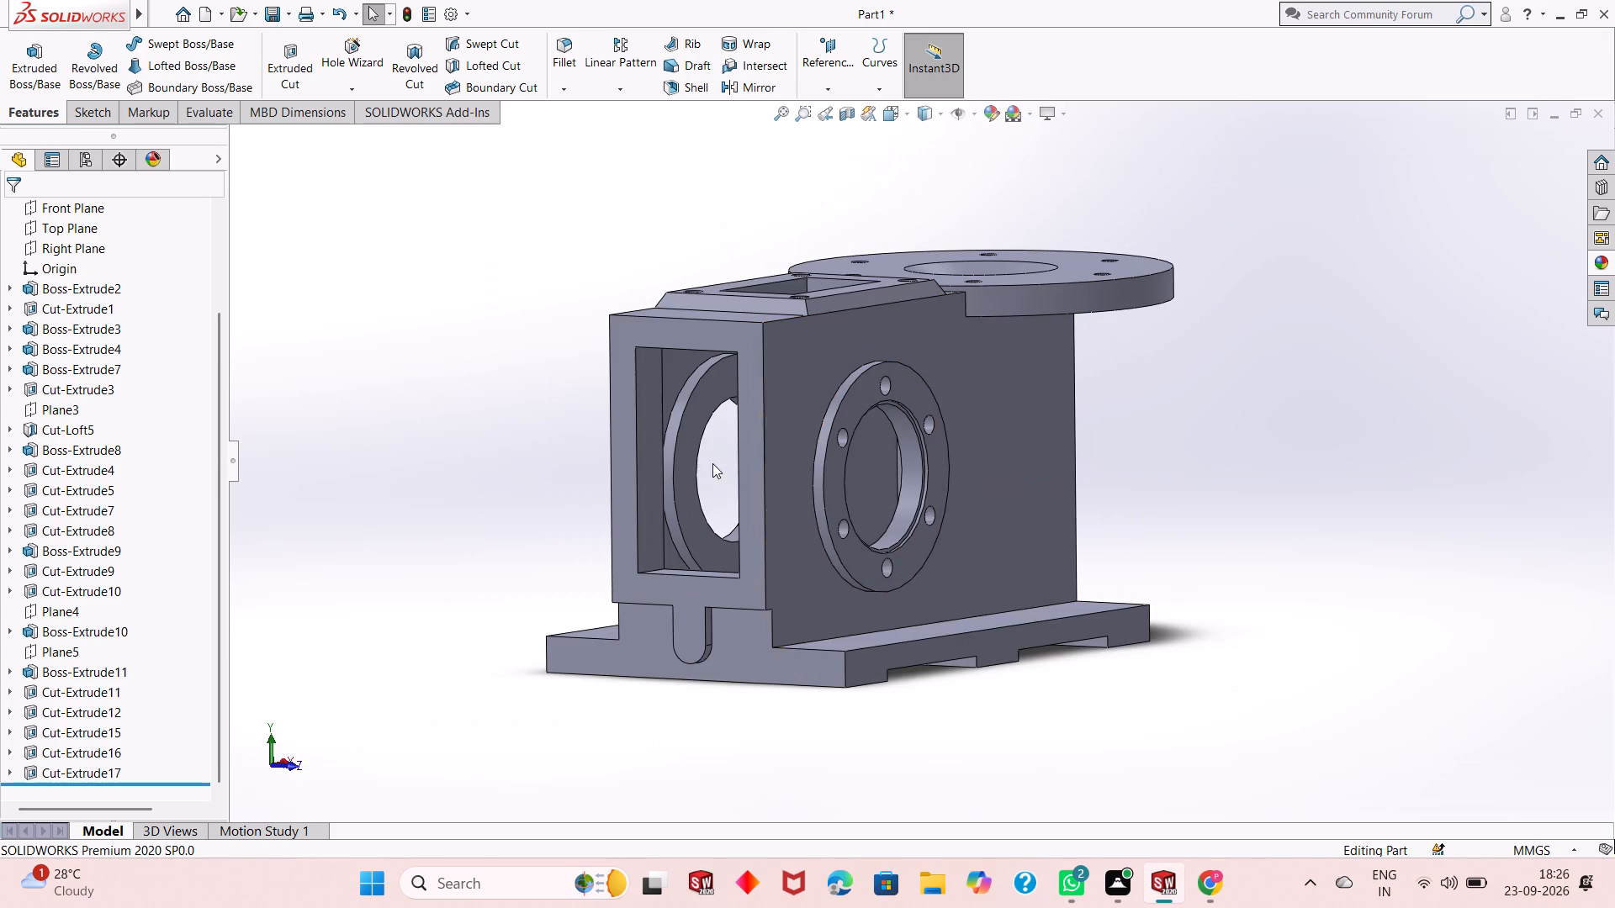
scroll(498, 454, "down", 1)
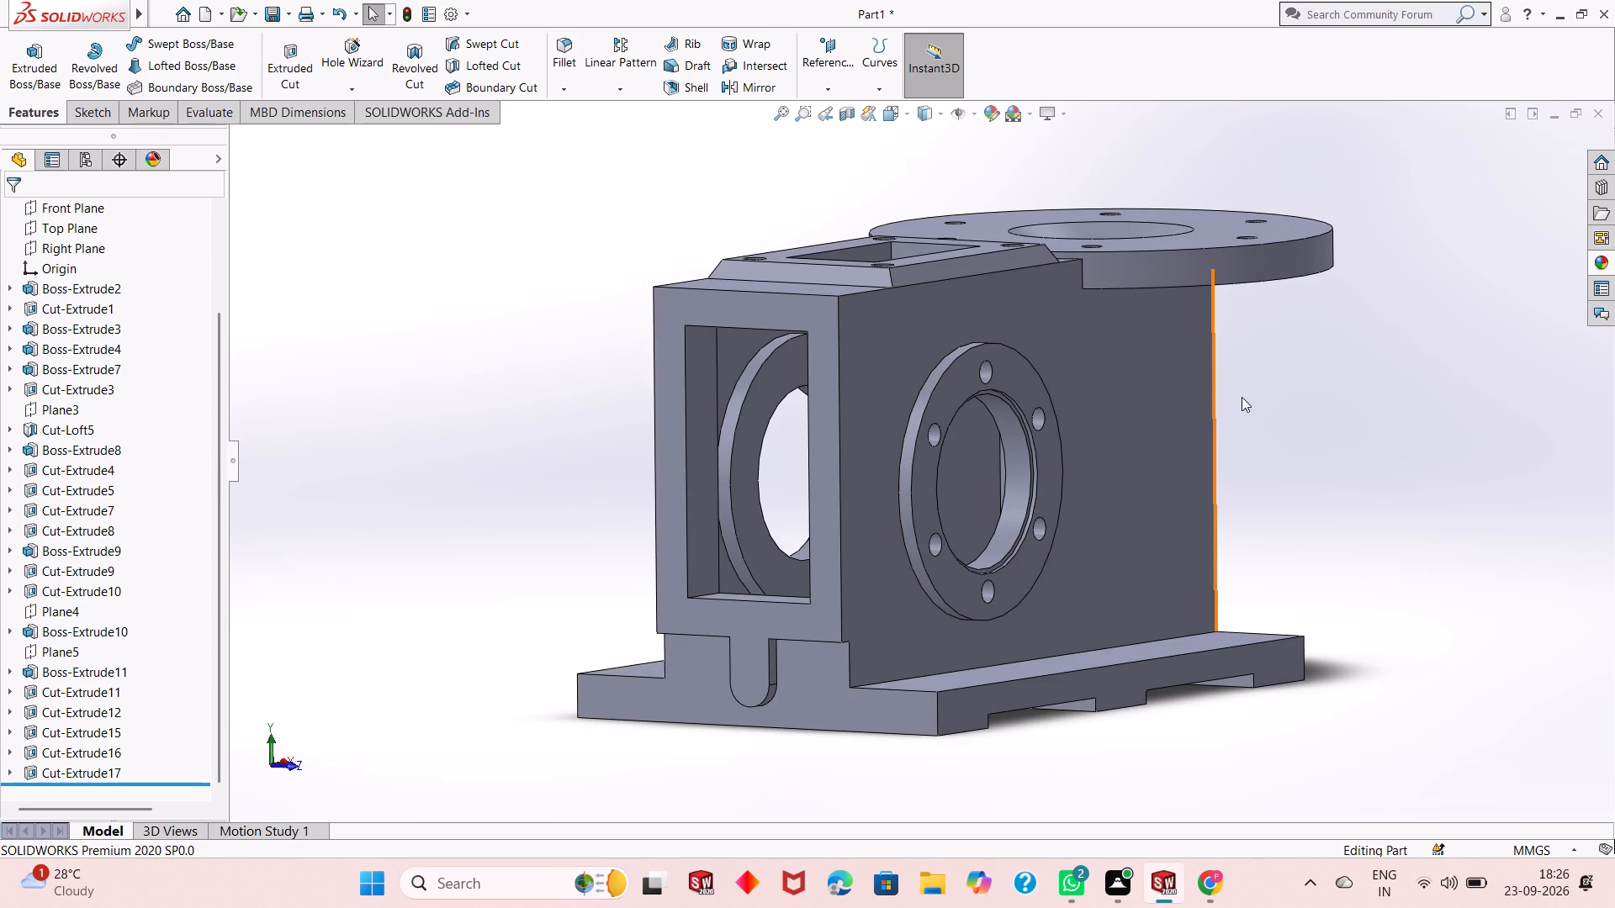
scroll(1242, 397, "down", 1)
scroll(1242, 397, "up", 1)
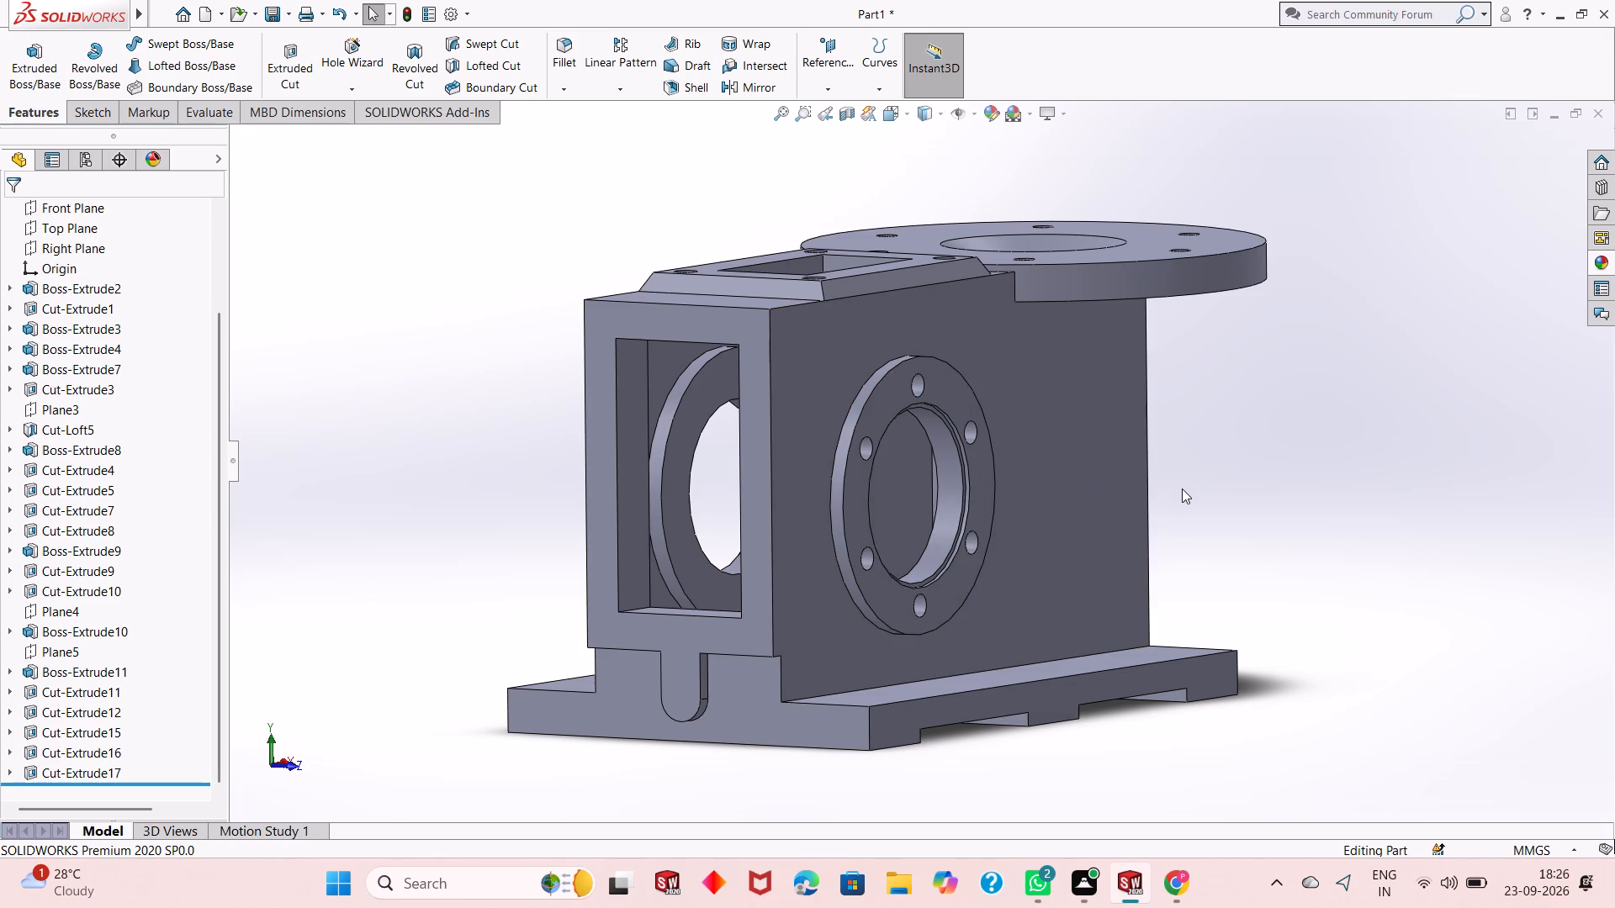
middle_click_drag(1182, 488, 1190, 484)
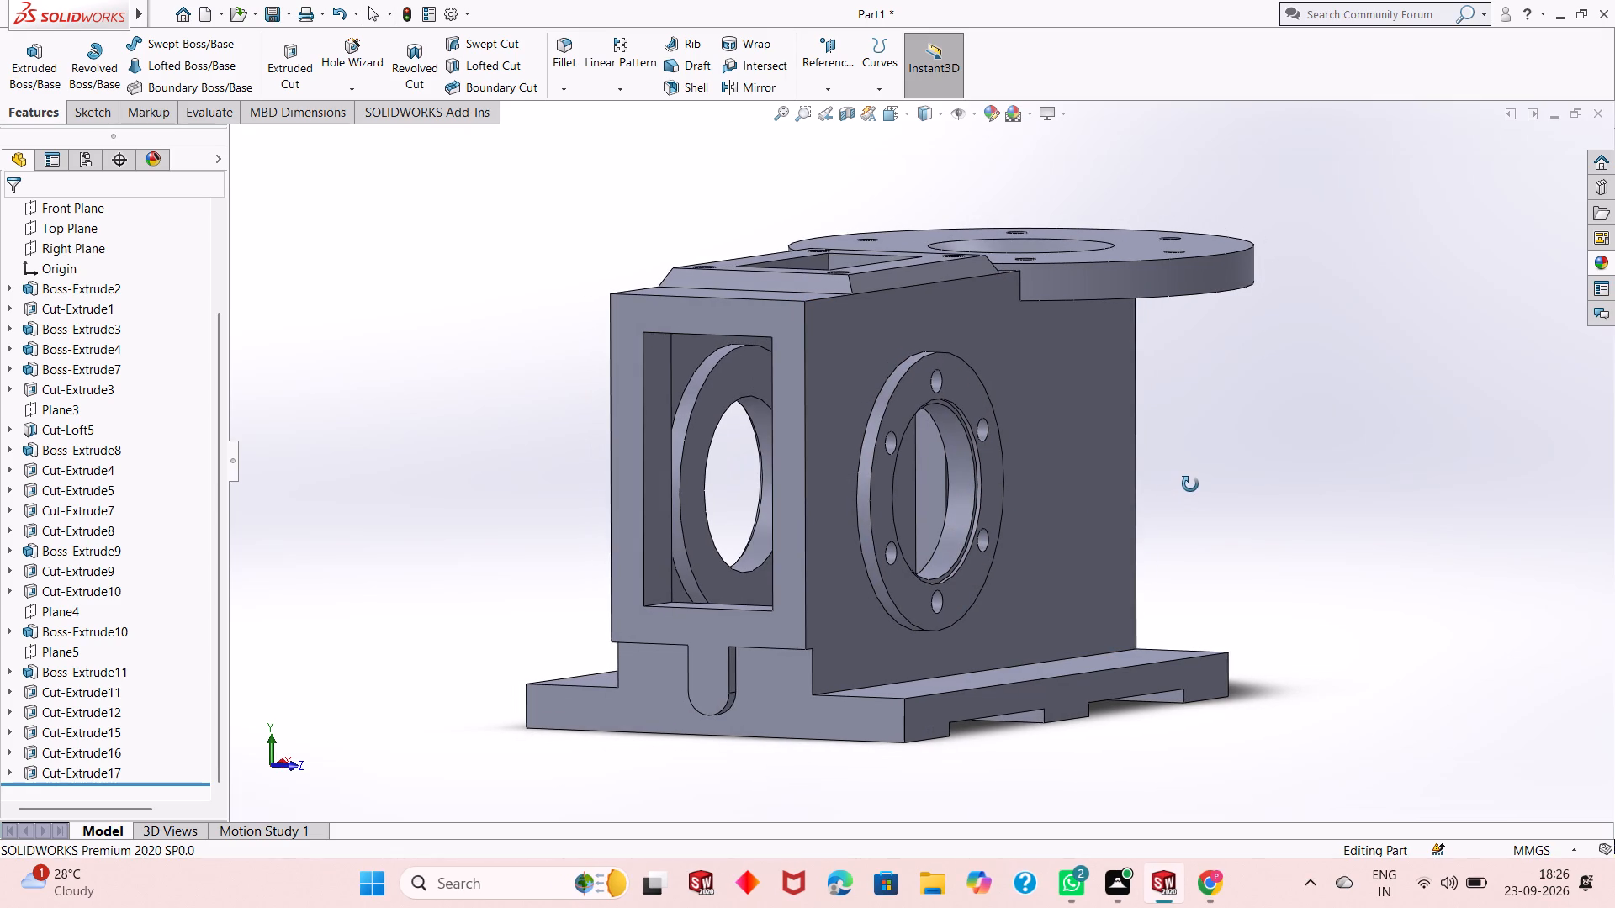
middle_click_drag(1190, 484, 1196, 467)
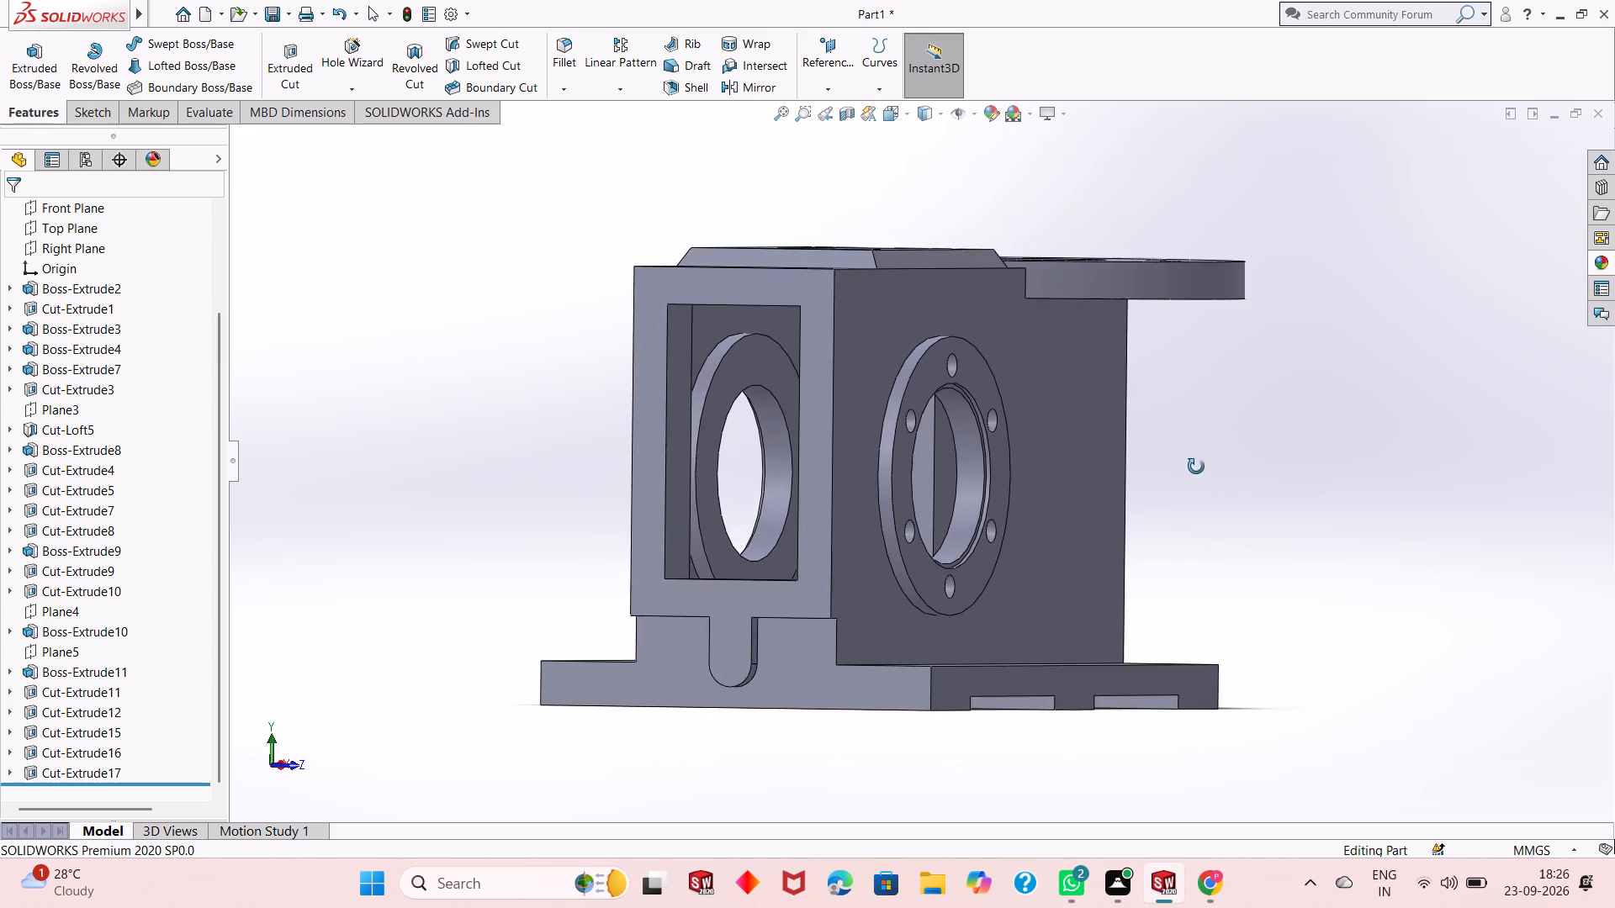
middle_click_drag(1196, 467, 1052, 501)
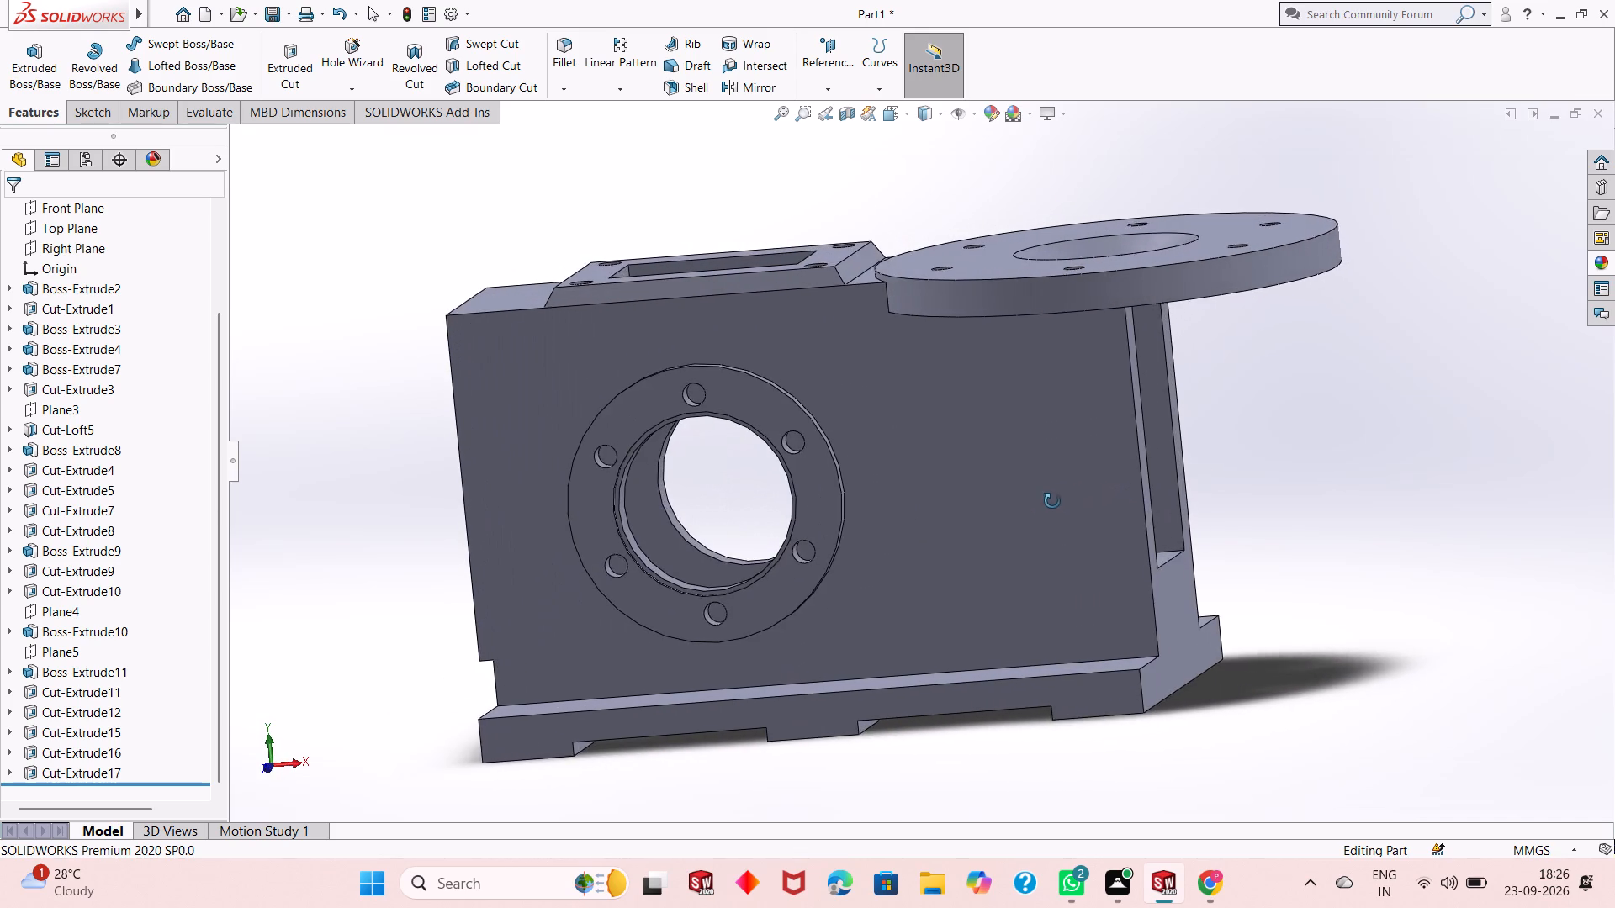
middle_click_drag(1052, 501, 1226, 463)
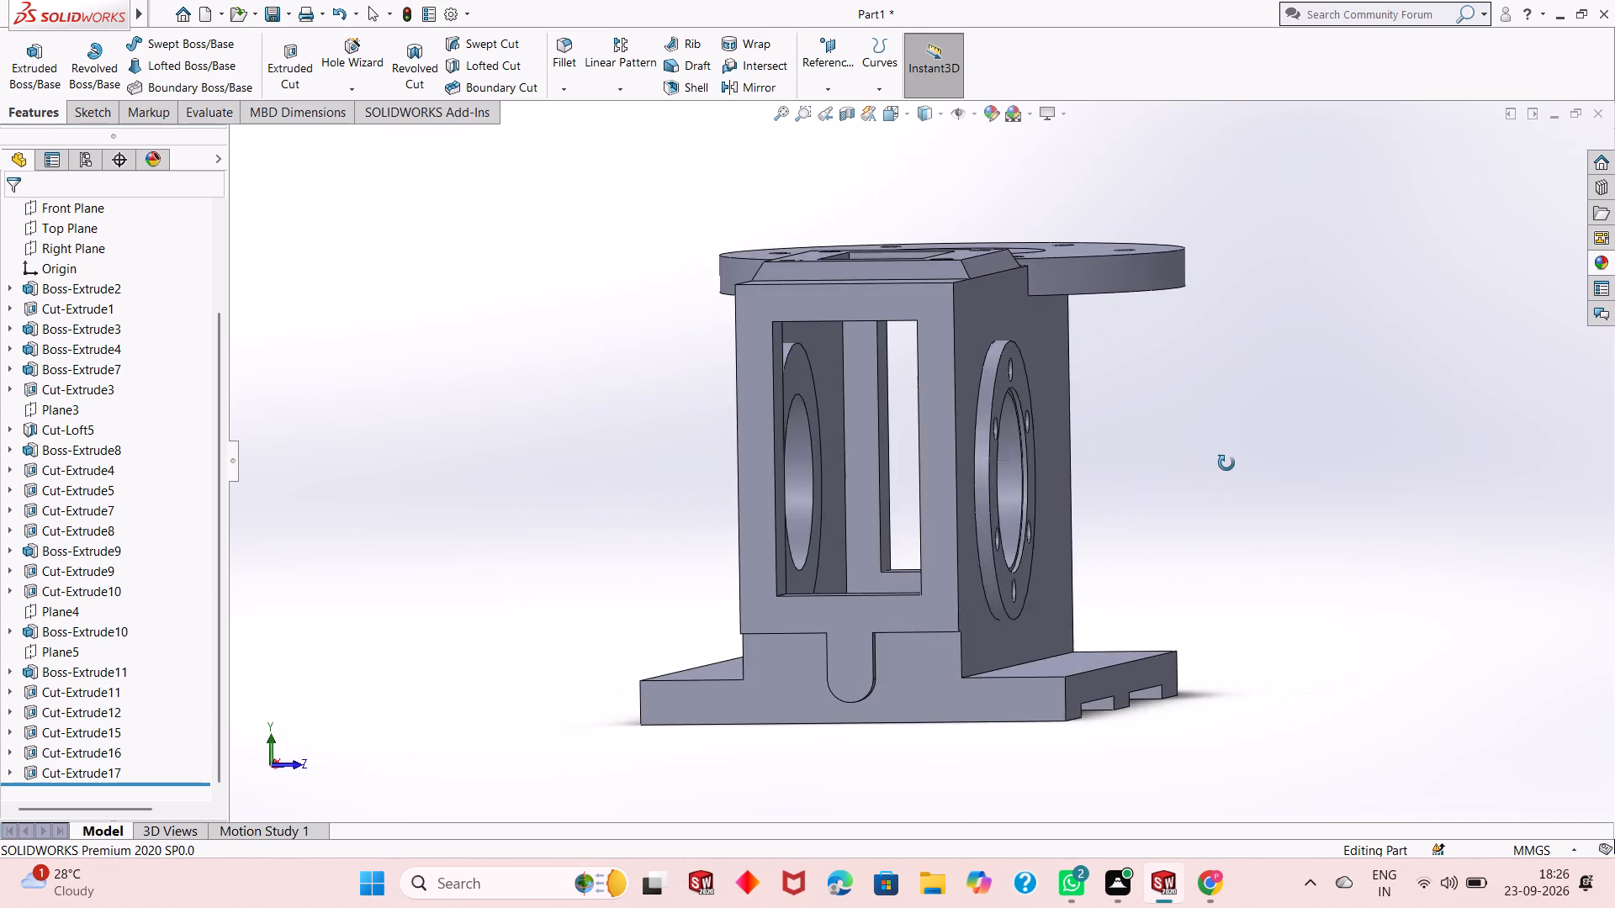
middle_click_drag(1226, 463, 1413, 453)
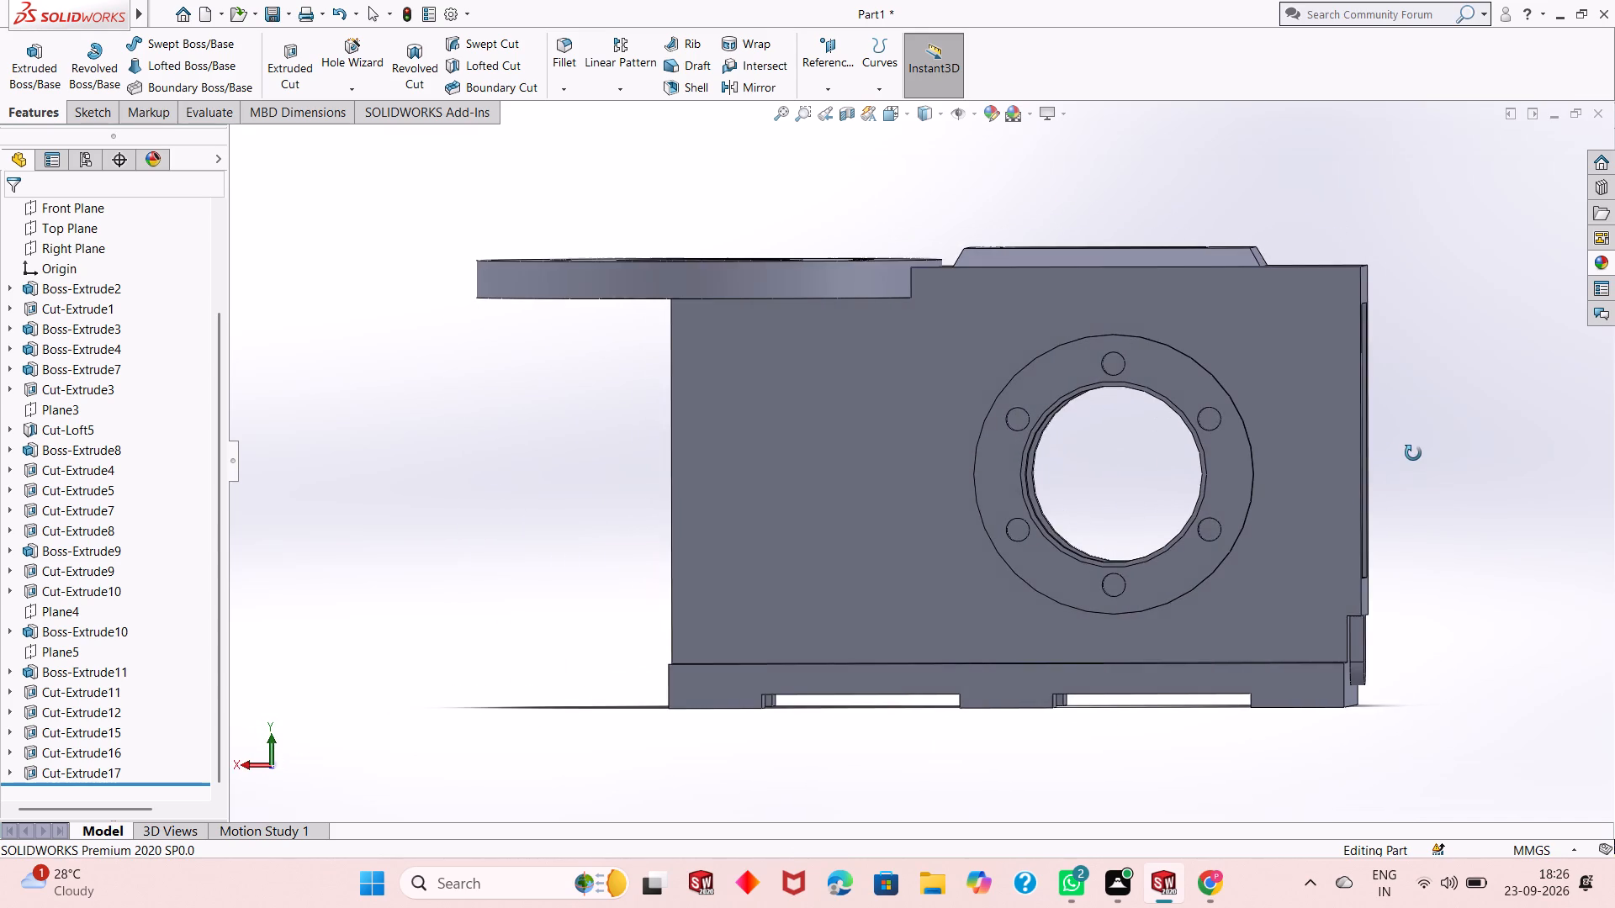
middle_click_drag(1413, 453, 1115, 478)
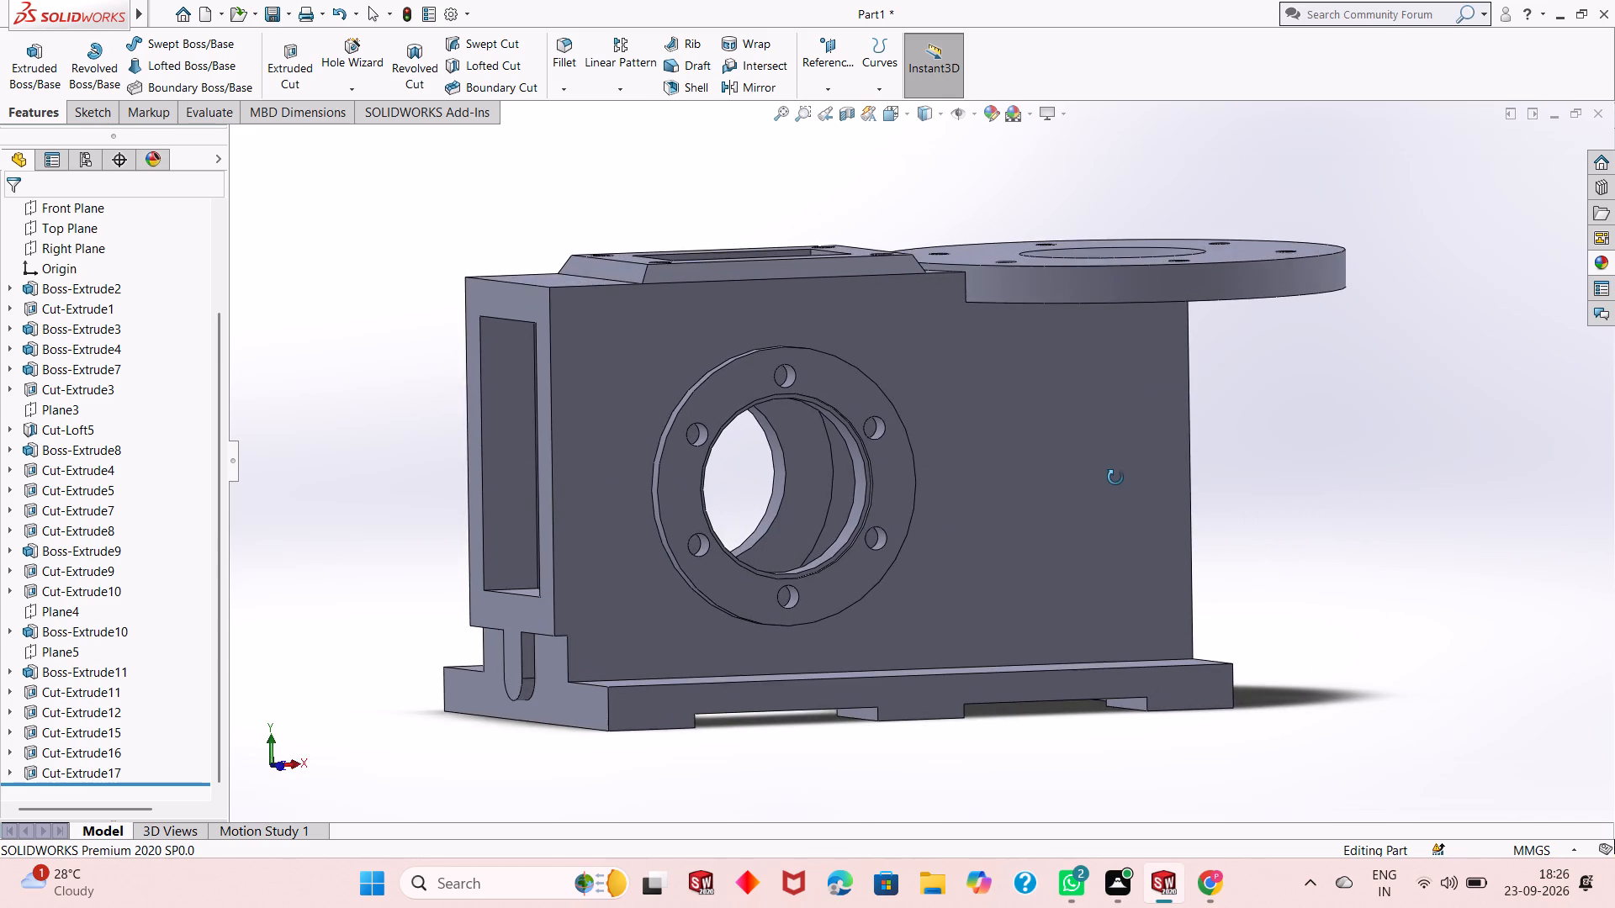
middle_click_drag(1115, 478, 1170, 450)
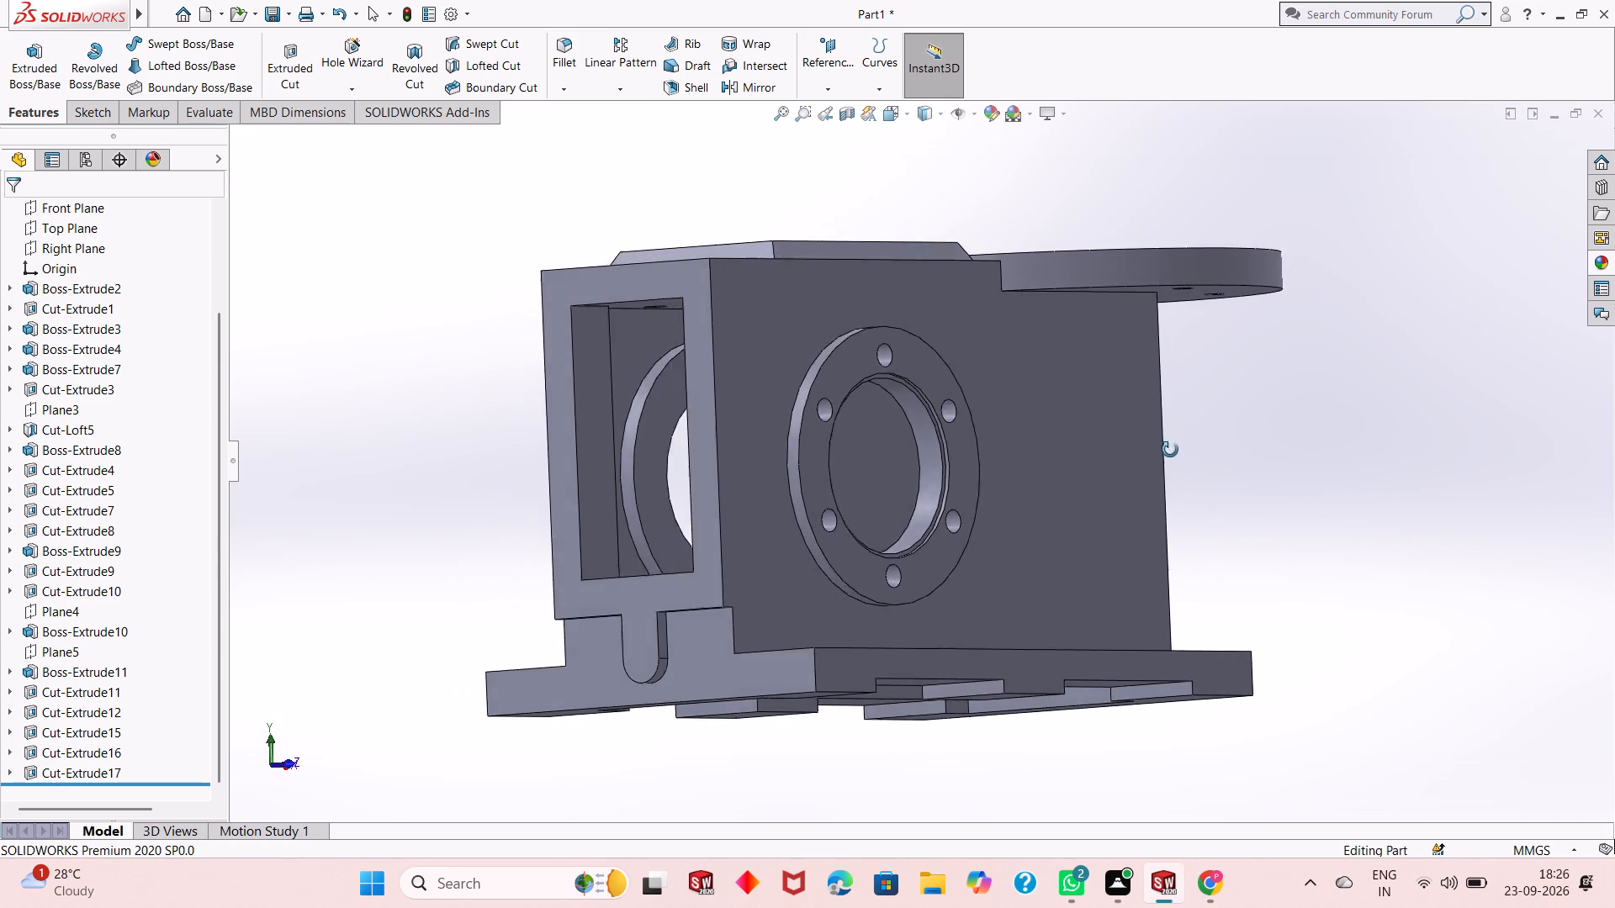
middle_click_drag(1170, 450, 1176, 508)
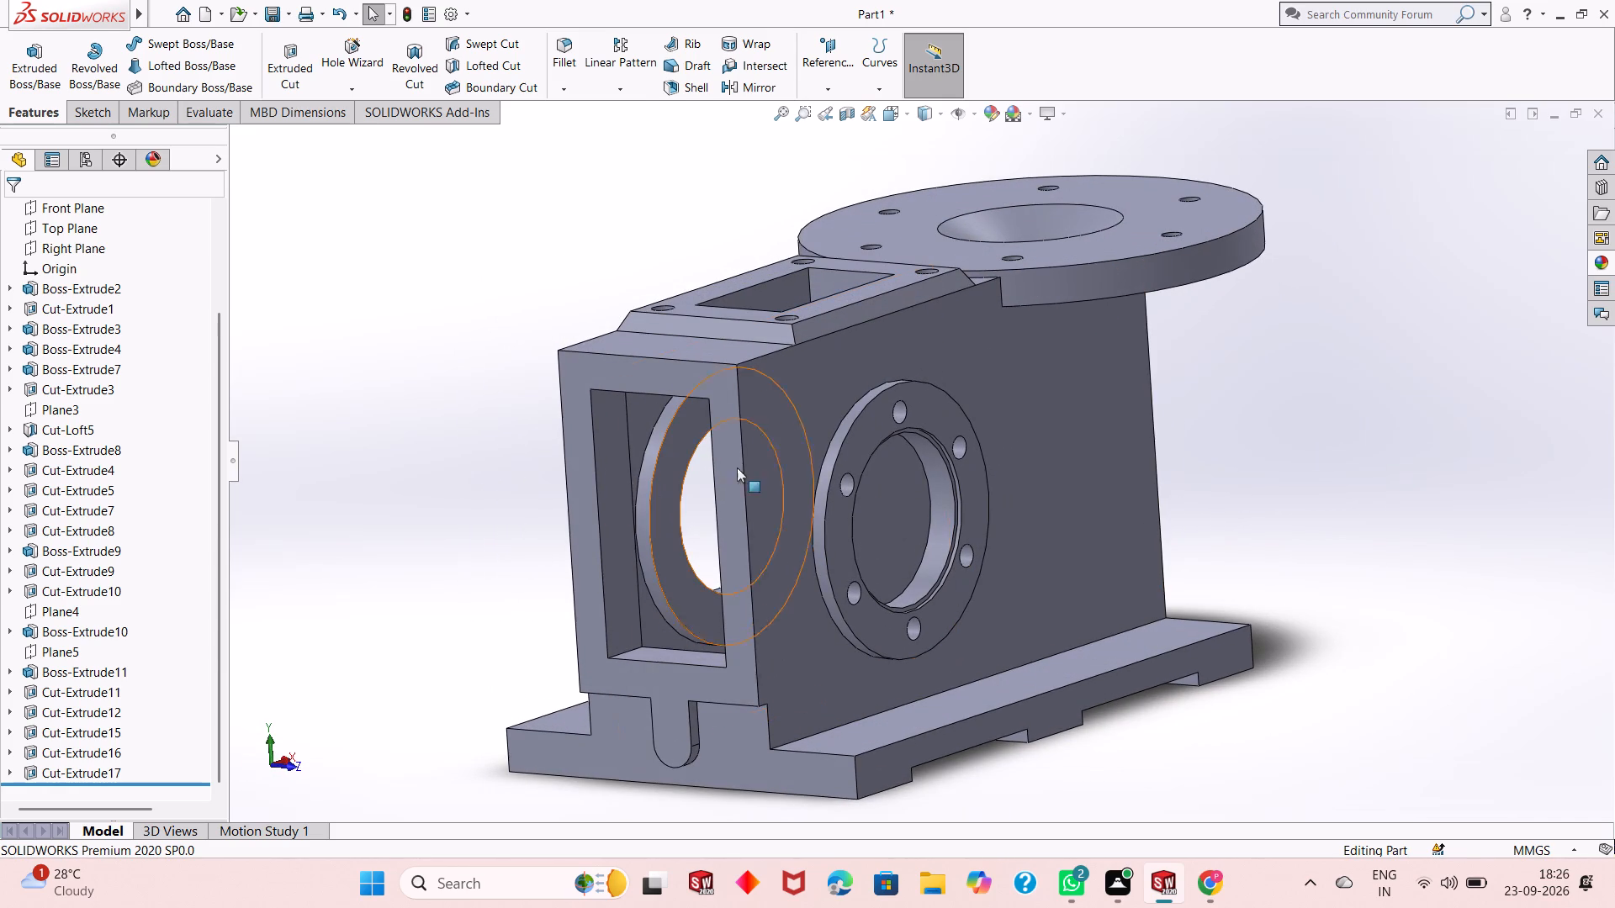
scroll(940, 494, "down", 2)
scroll(940, 494, "up", 1)
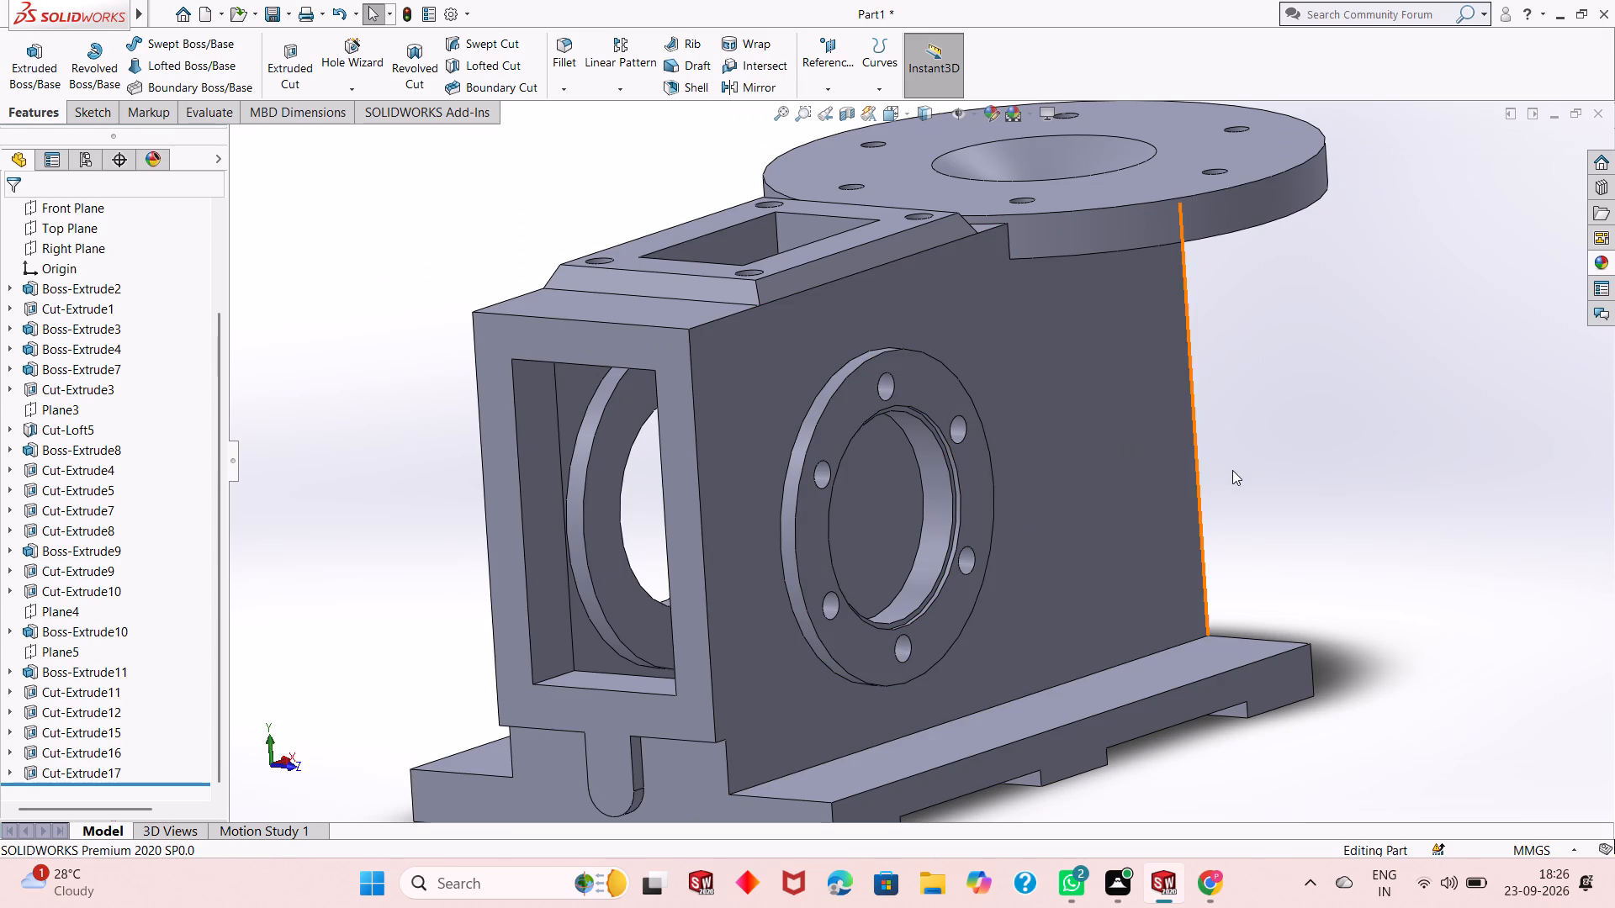
middle_click_drag(1111, 528, 1143, 530)
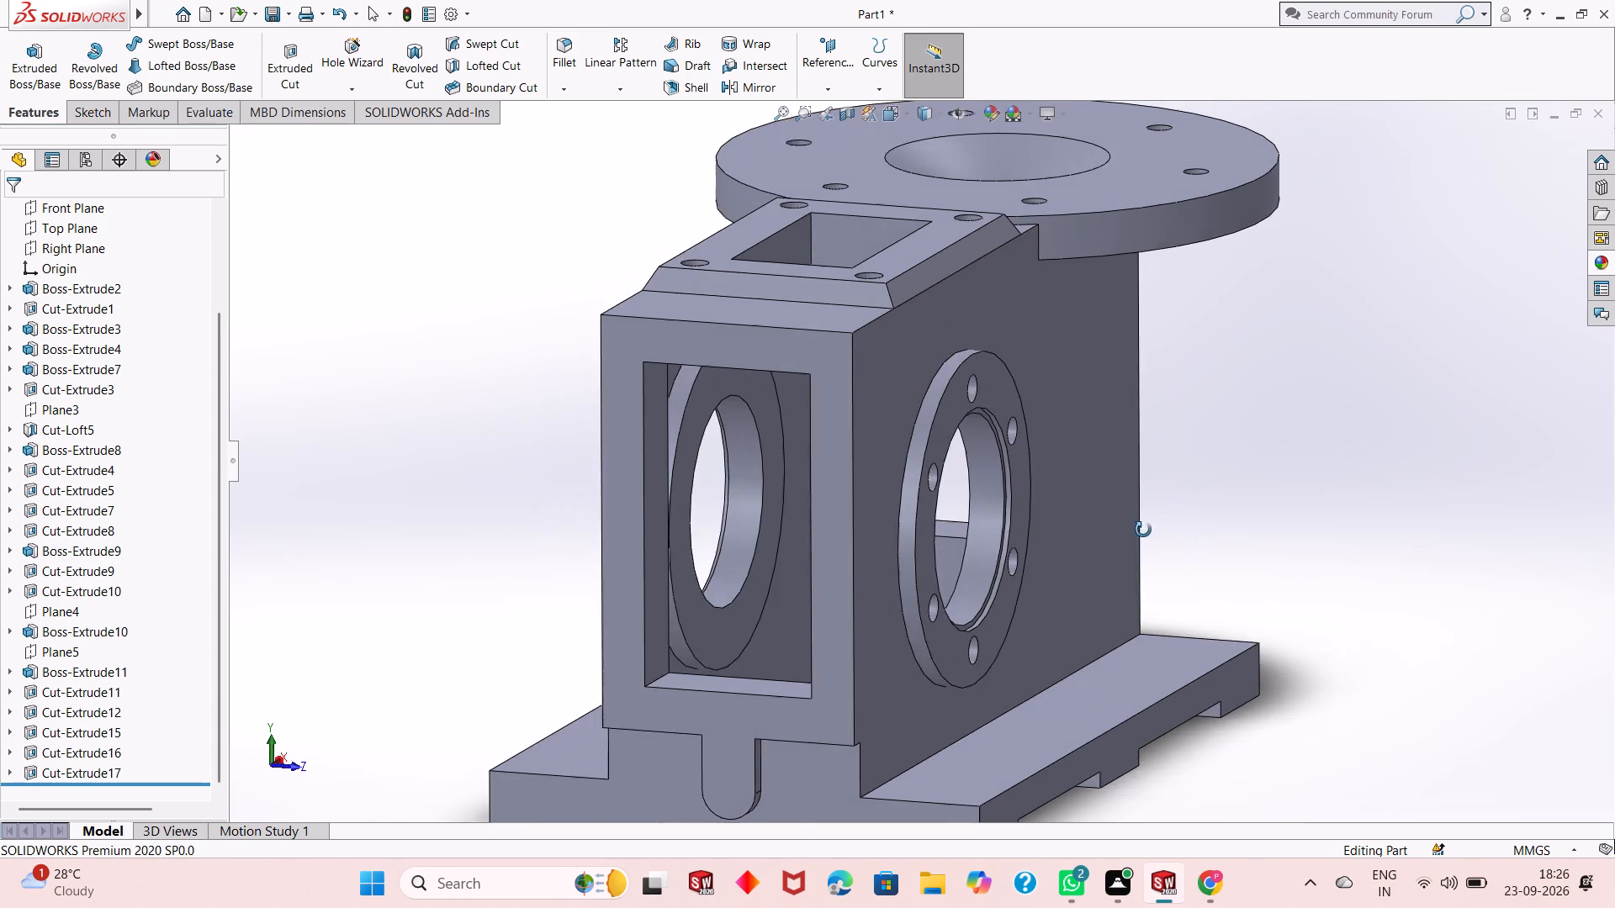
middle_click_drag(1143, 530, 1093, 499)
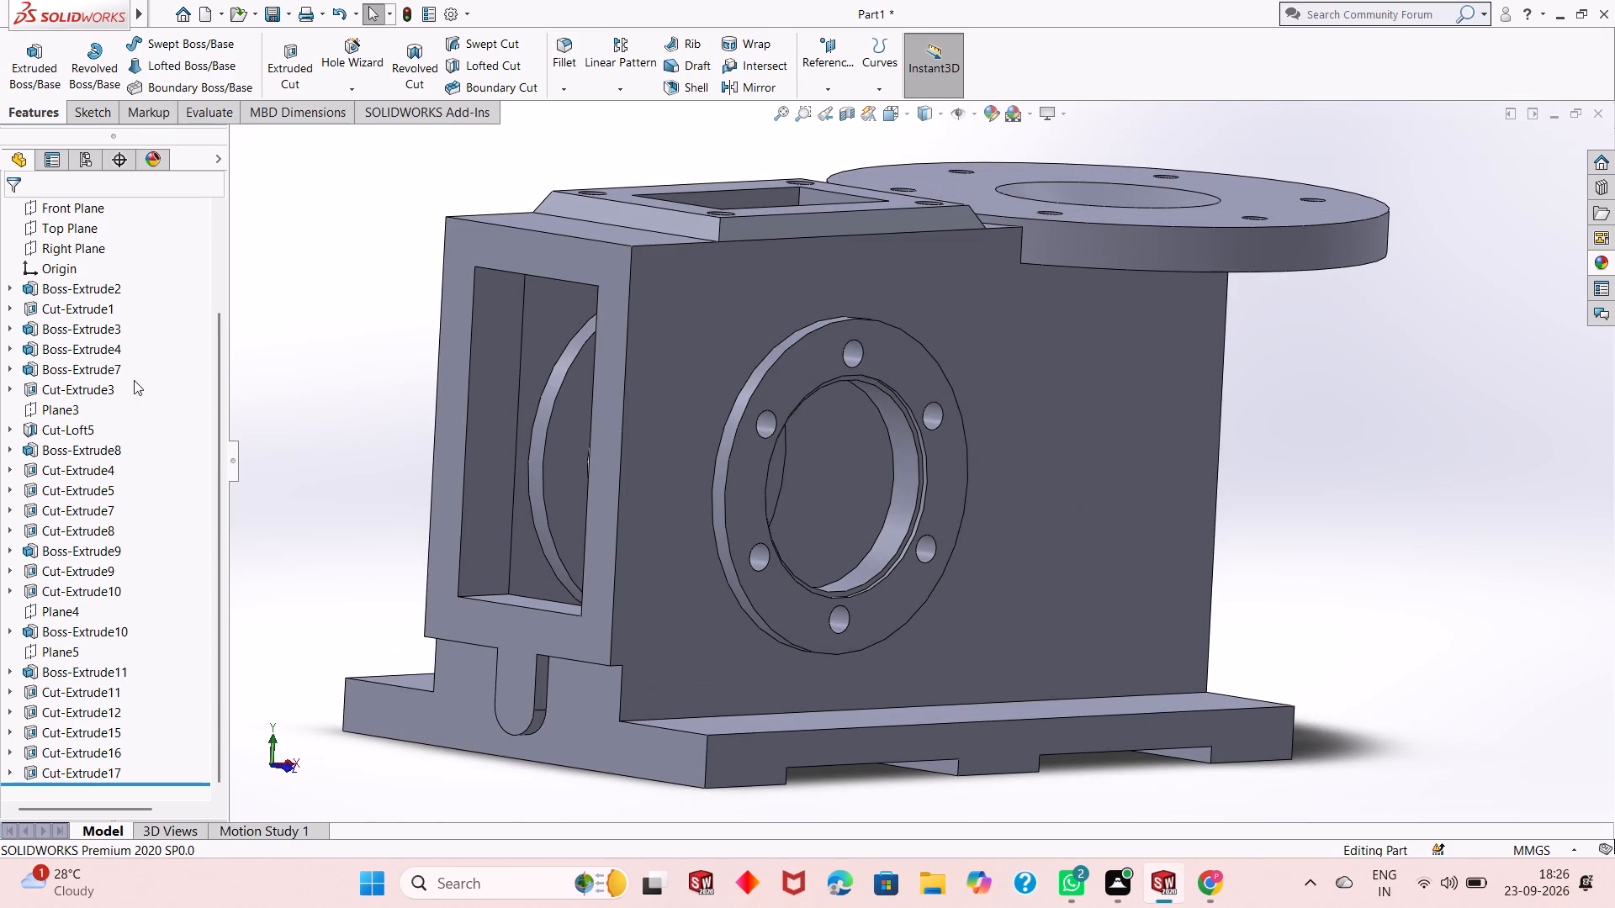
Examine the housing's open end frame, six-hole side boss and top flange, both close up and as a whole.
scroll(299, 412, "up", 2)
middle_click_drag(1135, 398, 1148, 430)
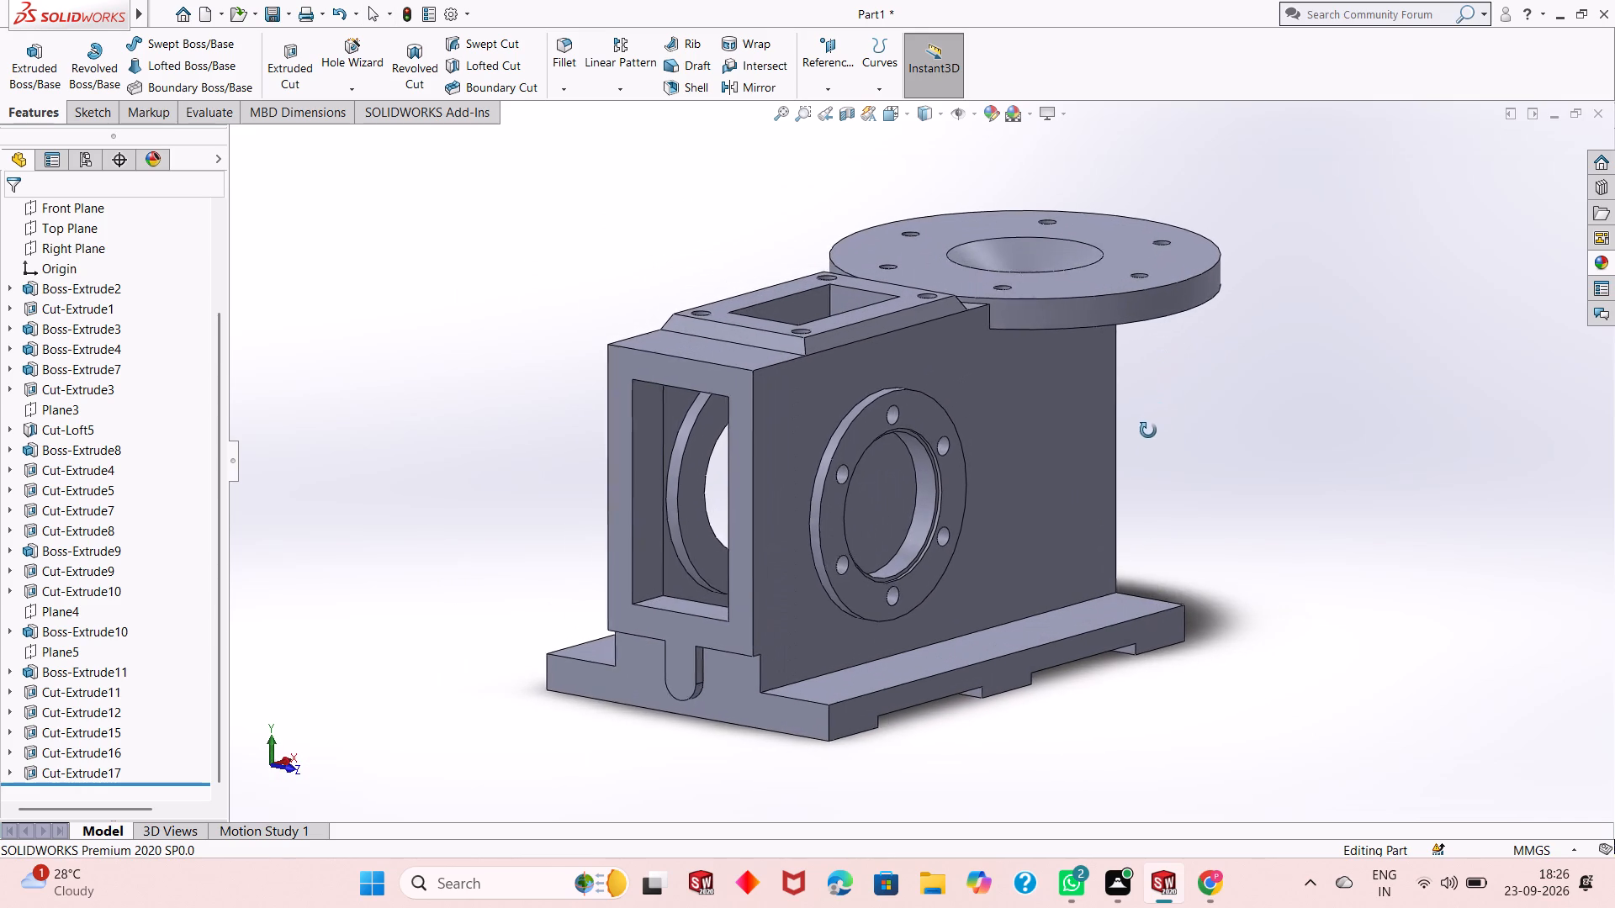
middle_click_drag(1148, 430, 1146, 435)
scroll(899, 546, "down", 2)
scroll(898, 546, "up", 2)
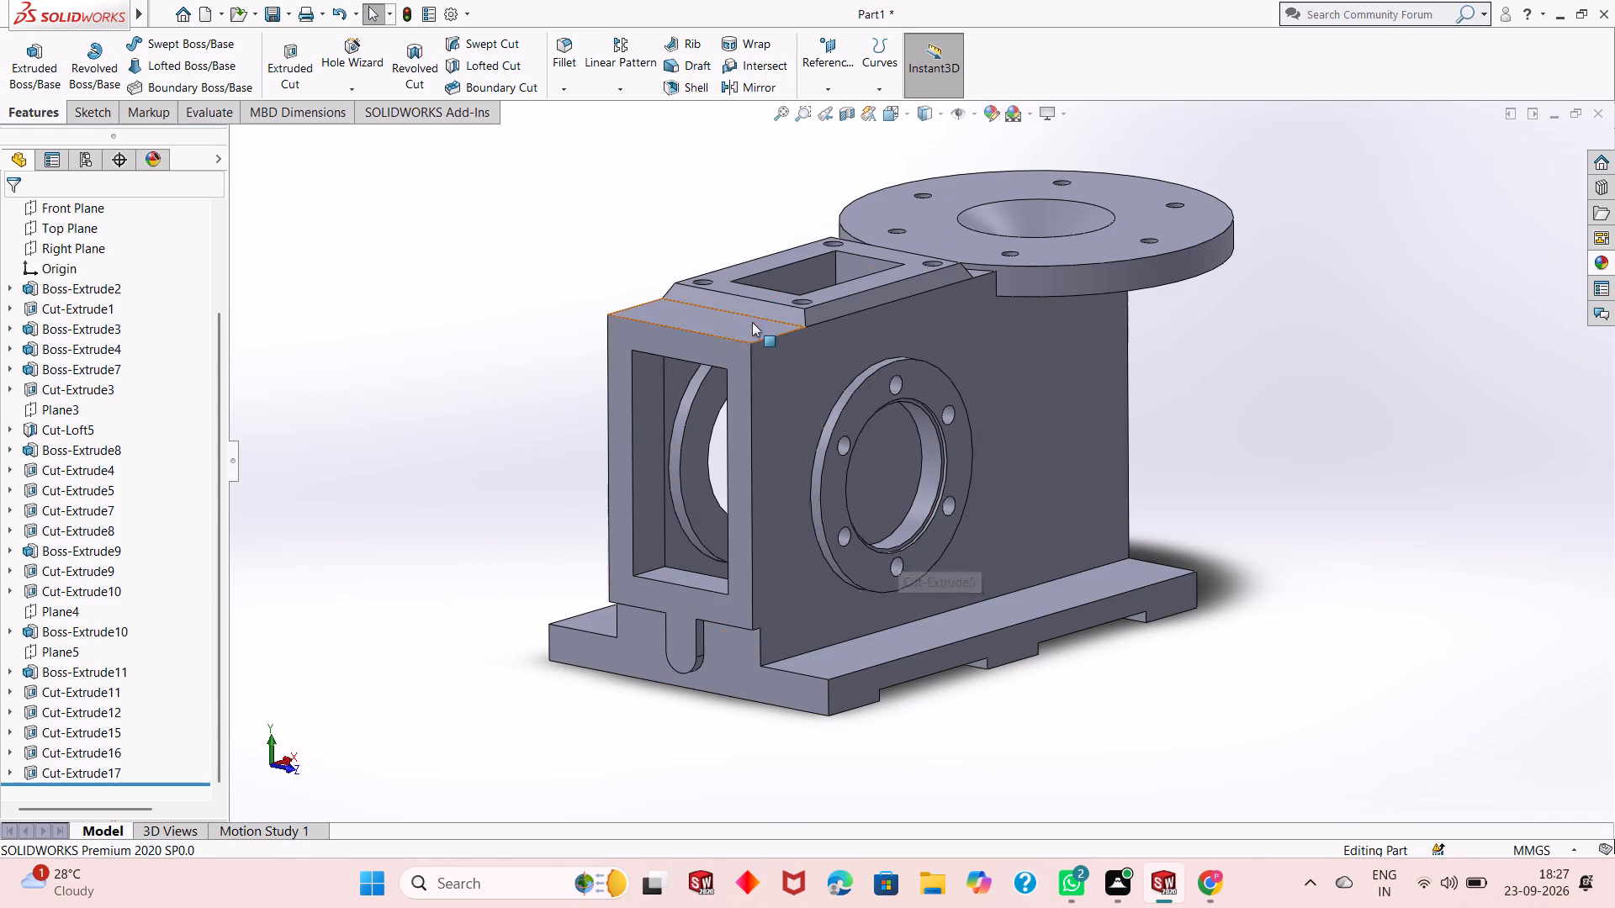
scroll(752, 322, "down", 2)
scroll(920, 607, "up", 1)
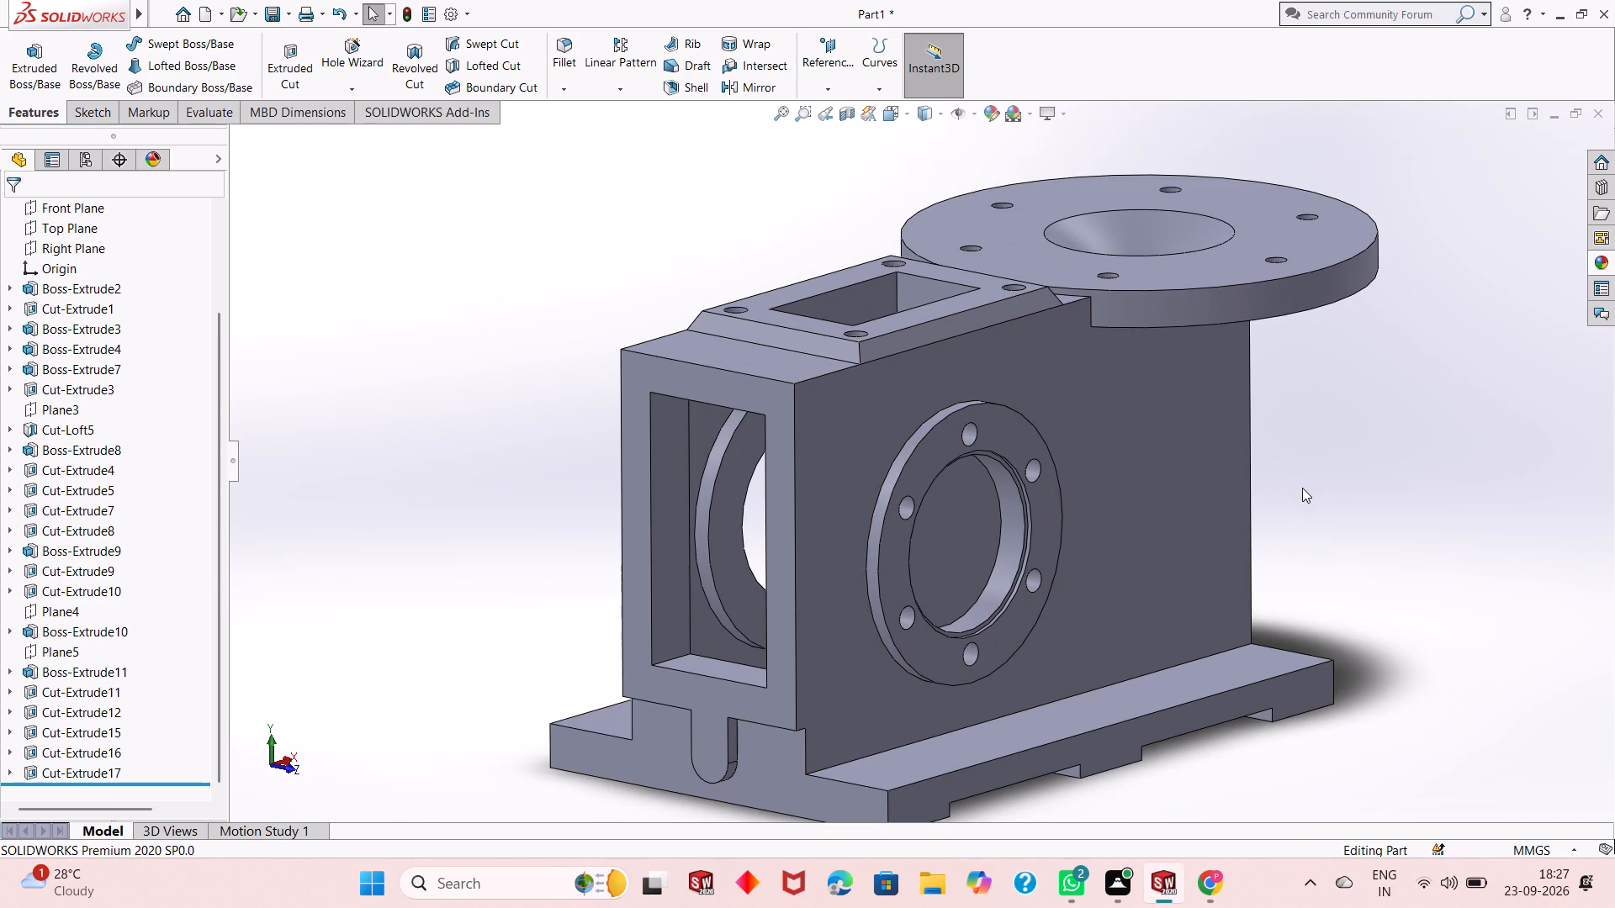
scroll(1278, 500, "up", 1)
middle_click(1278, 500)
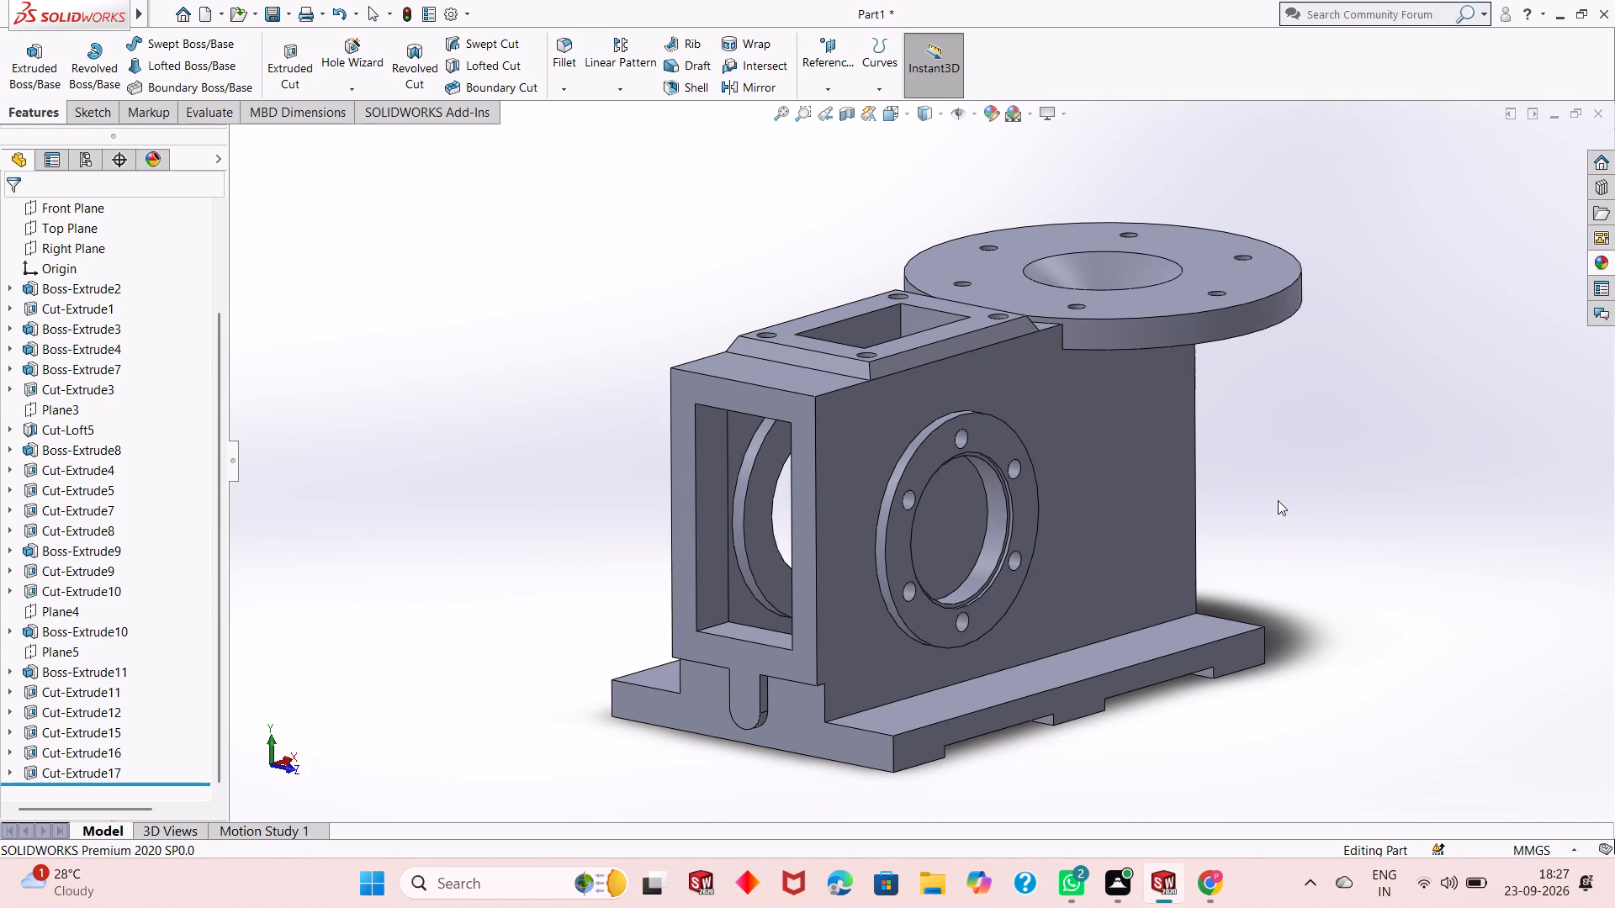
scroll(950, 521, "down", 3)
scroll(950, 521, "up", 3)
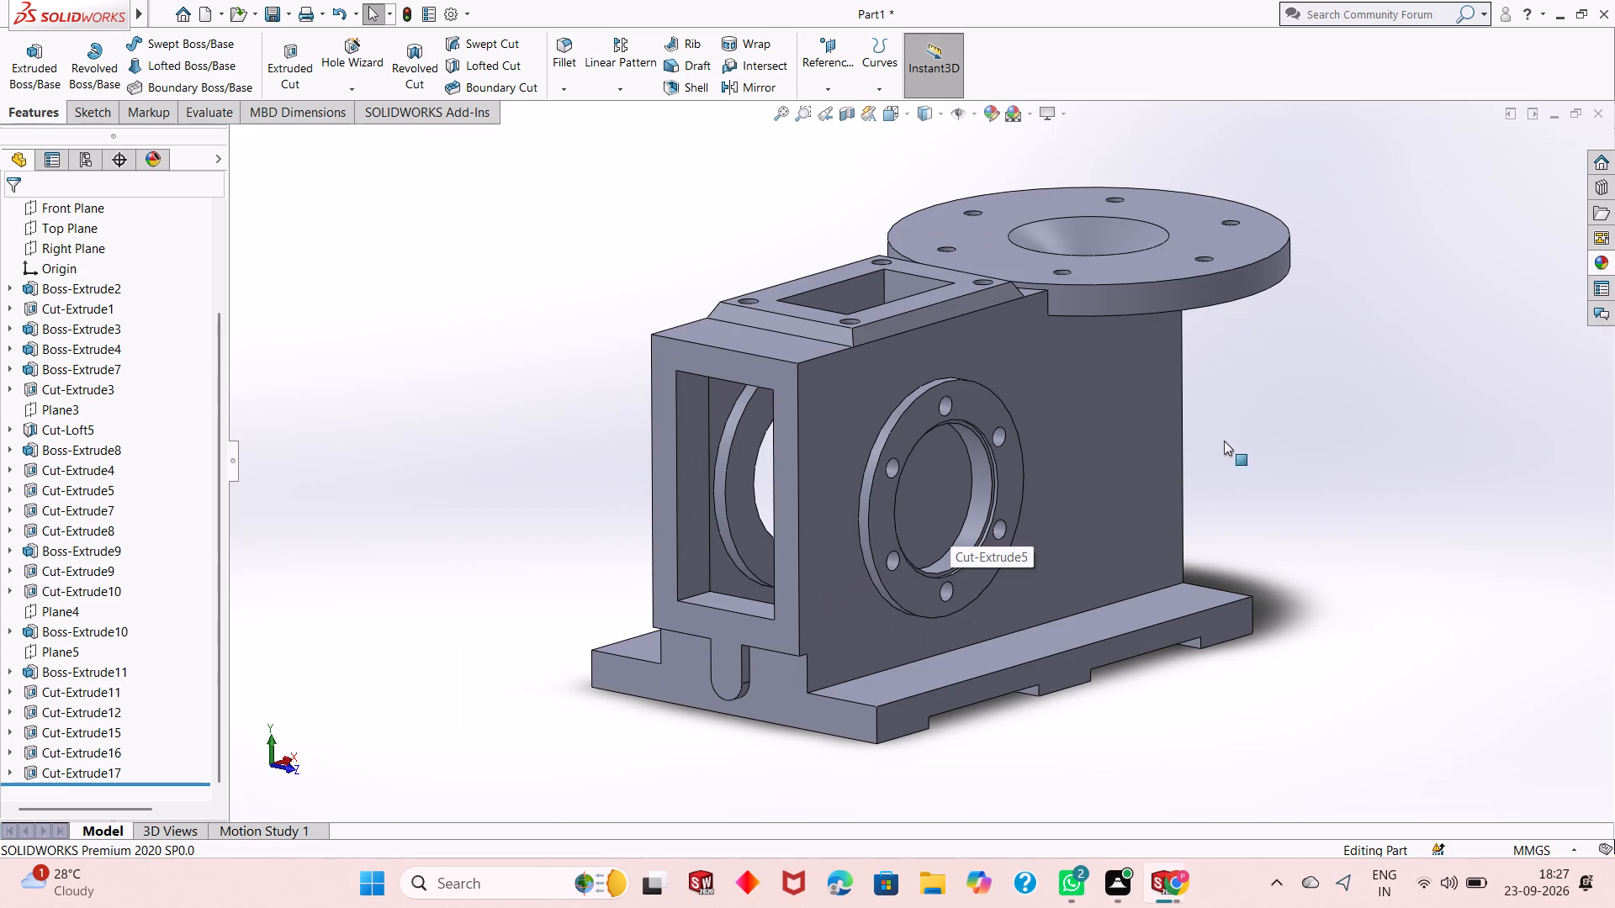
scroll(926, 481, "down", 1)
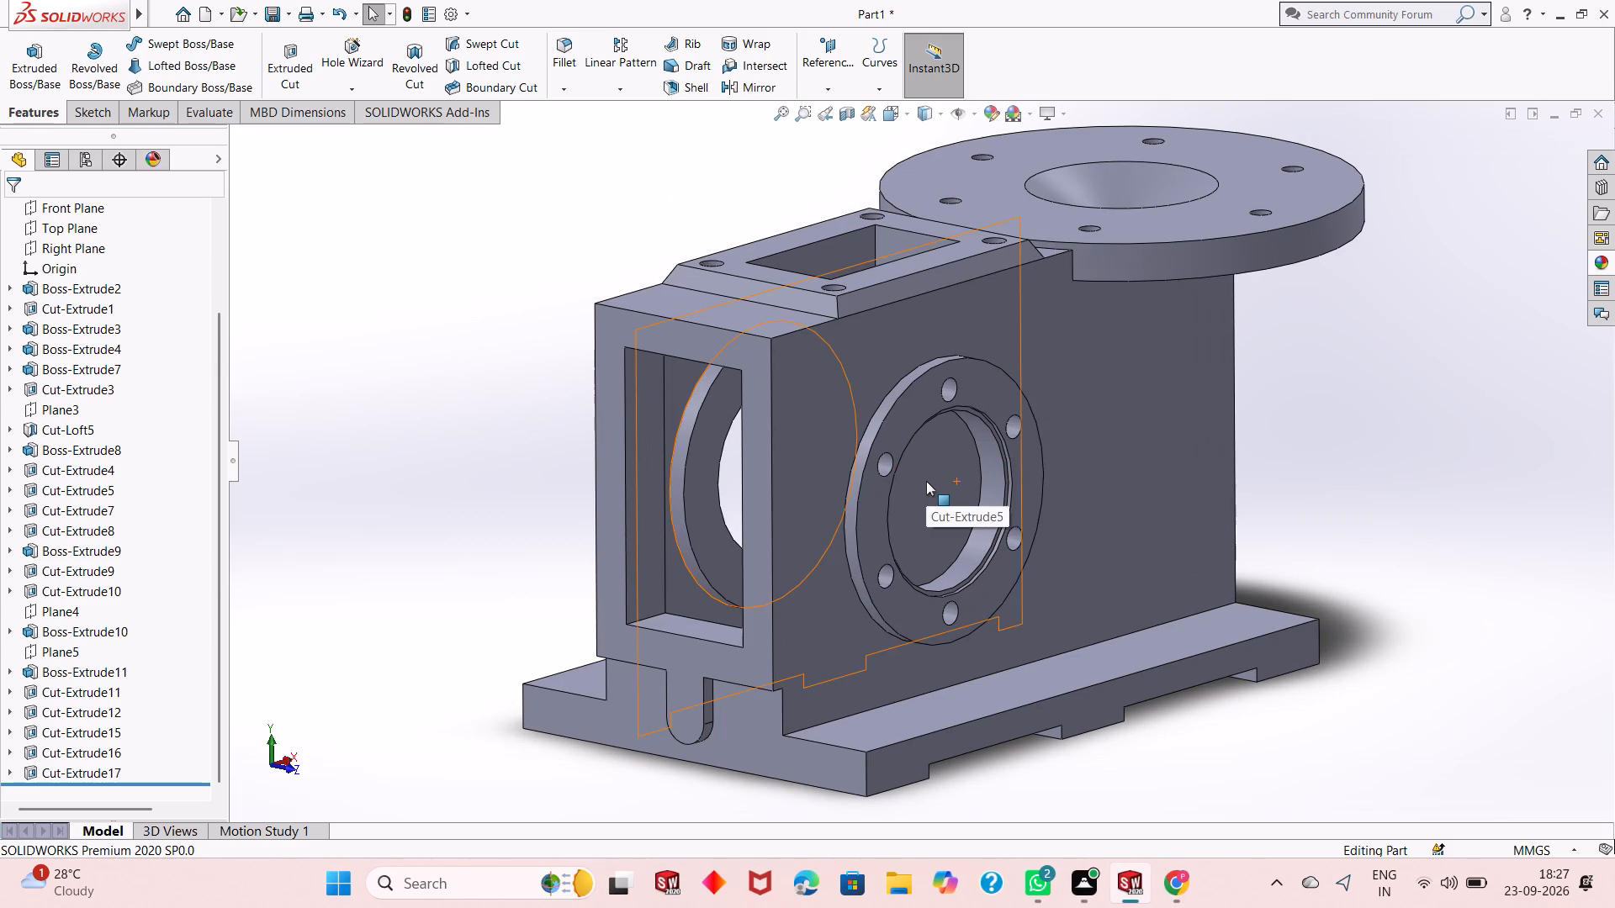
scroll(926, 481, "down", 1)
scroll(926, 481, "up", 2)
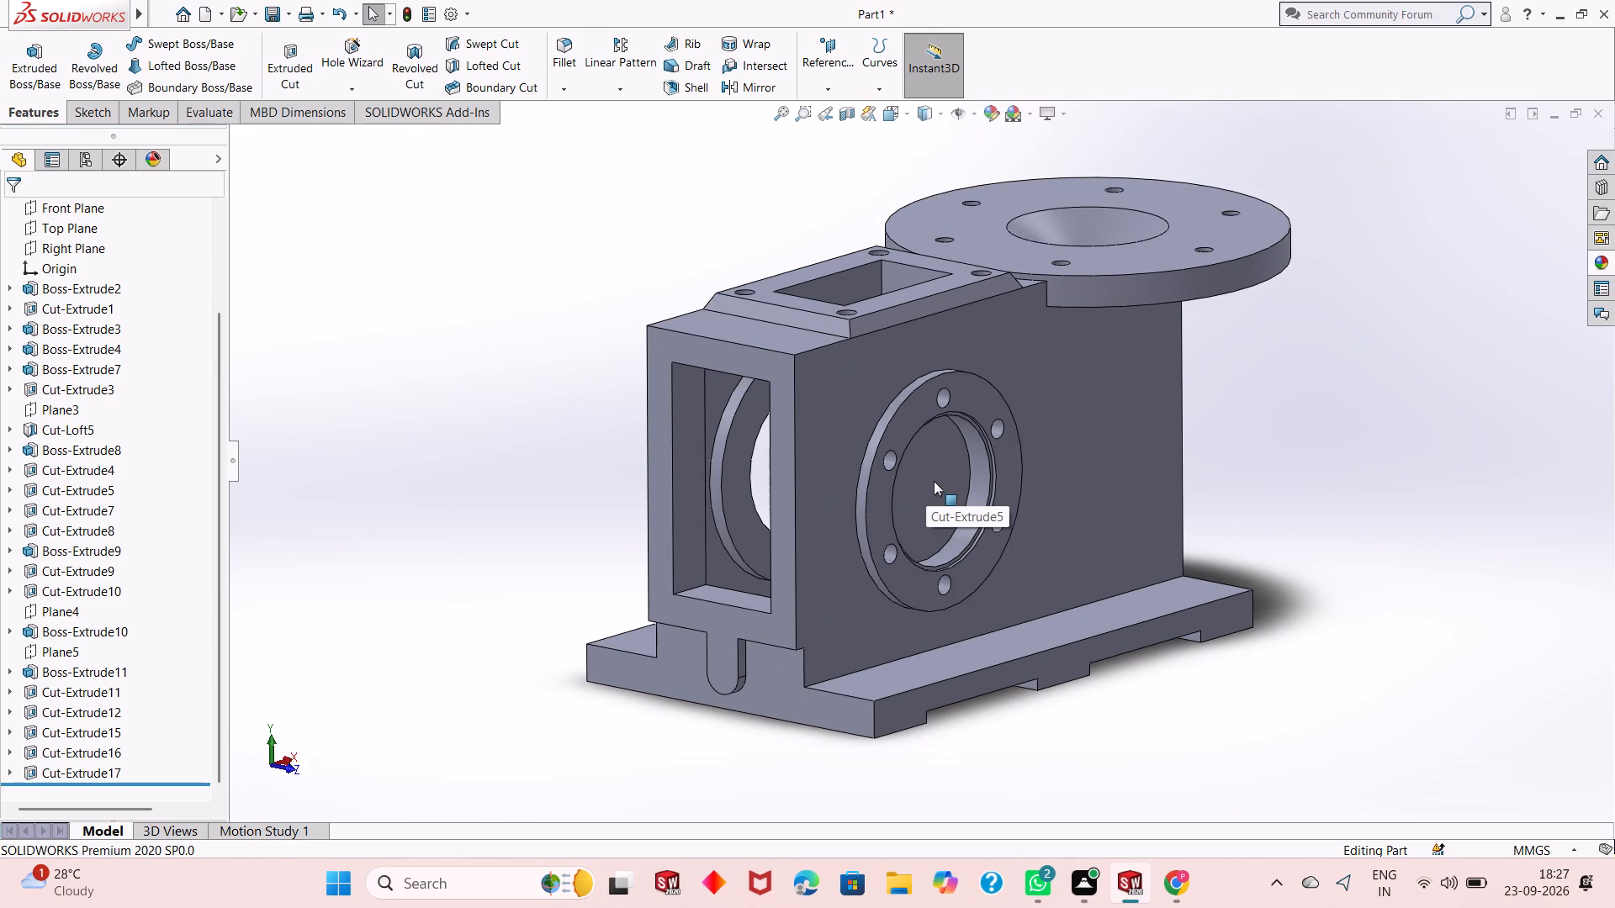
scroll(963, 481, "down", 1)
Inspect the housing from the open end, the side and slightly below, comparing the opposing bosses with the rectangular end frame.
middle_click_drag(1273, 408, 1322, 376)
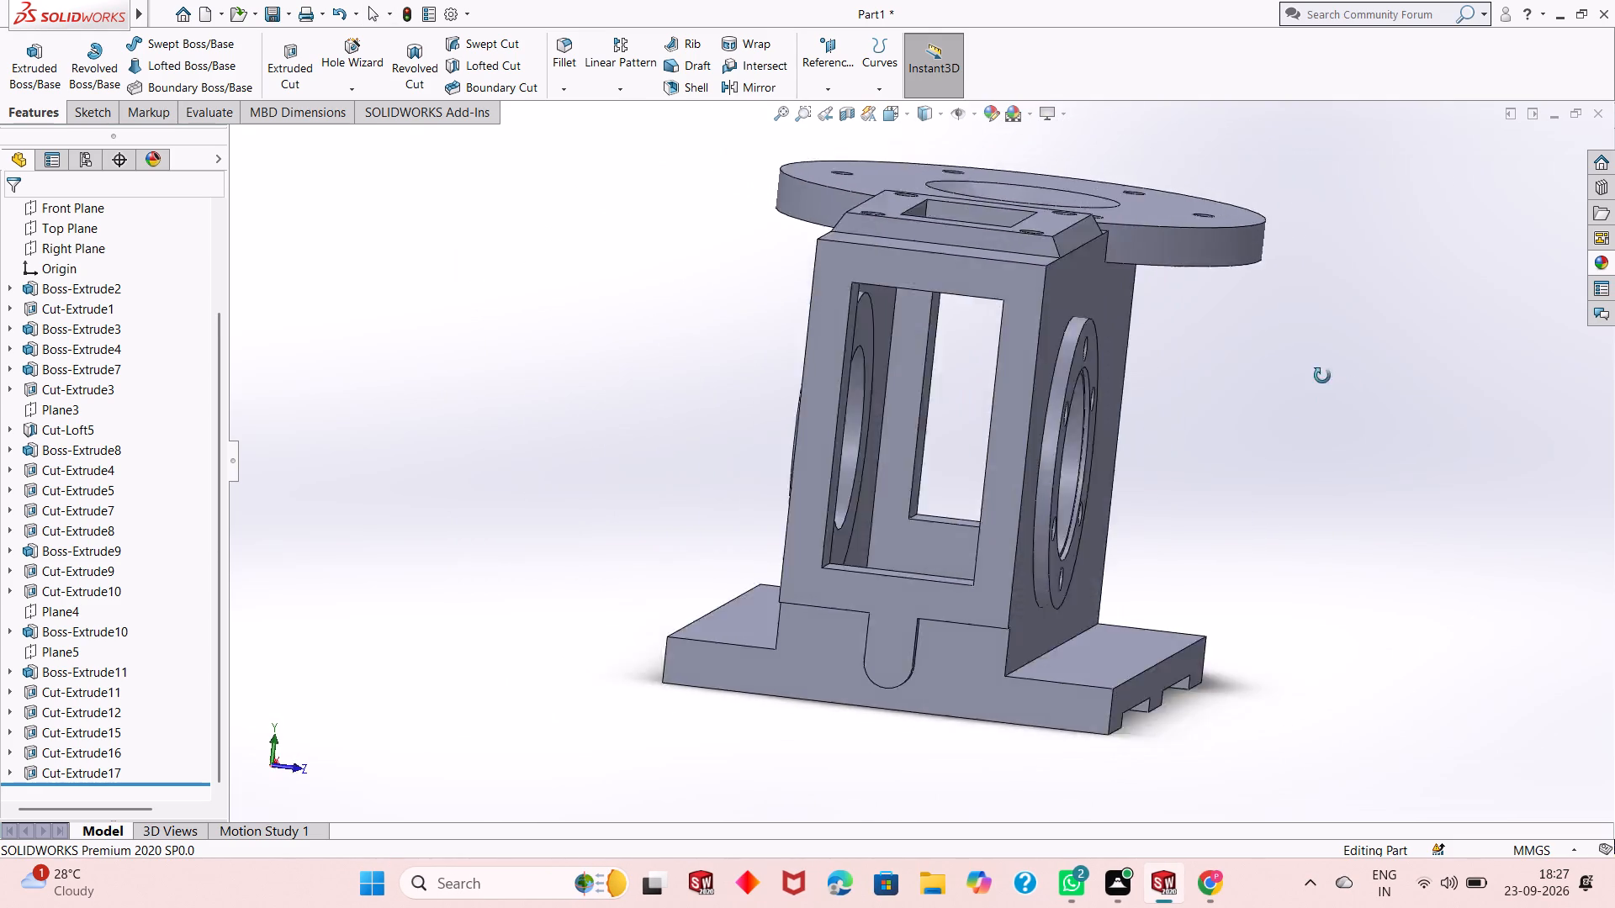
middle_click_drag(1322, 376, 1321, 361)
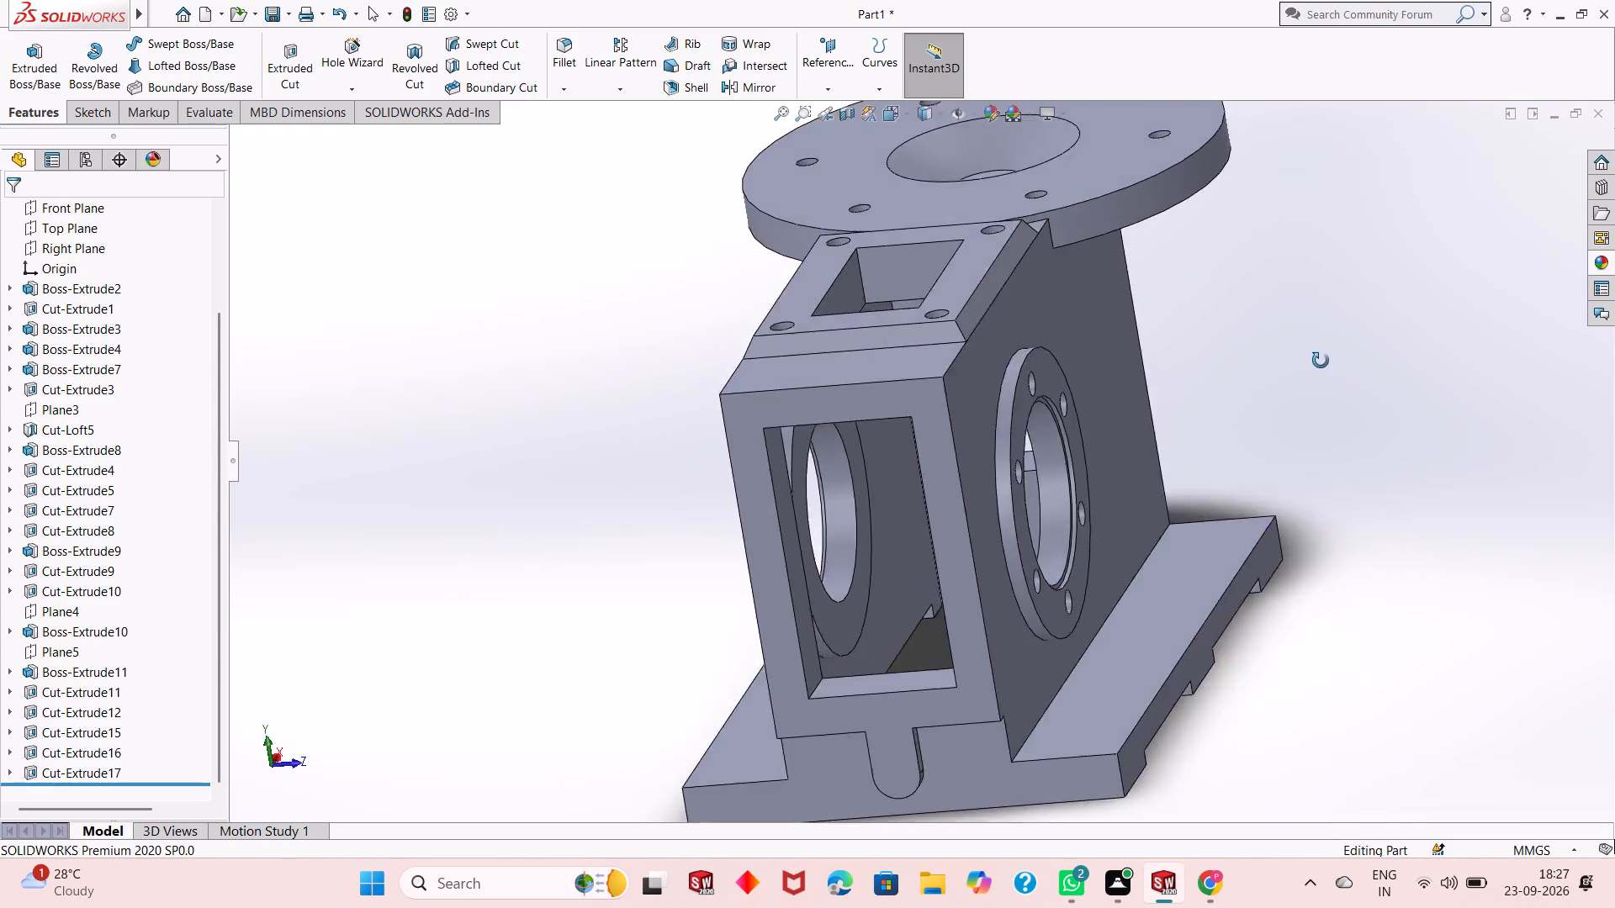
middle_click_drag(1321, 361, 1218, 298)
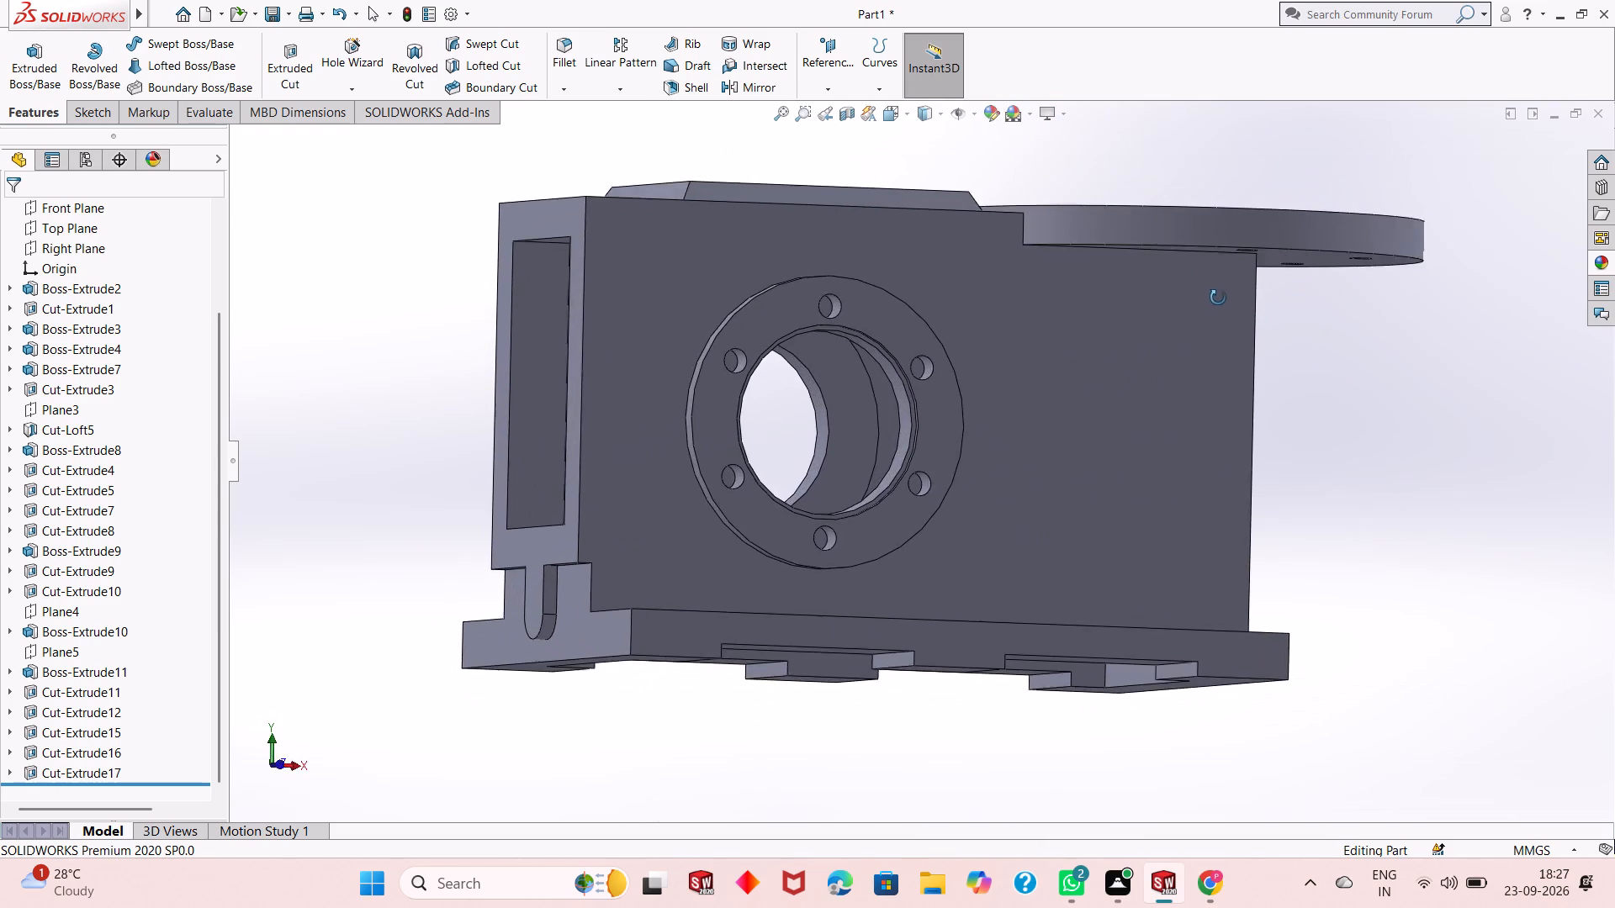
middle_click_drag(1218, 298, 1223, 369)
scroll(1109, 409, "down", 2)
scroll(1015, 534, "up", 2)
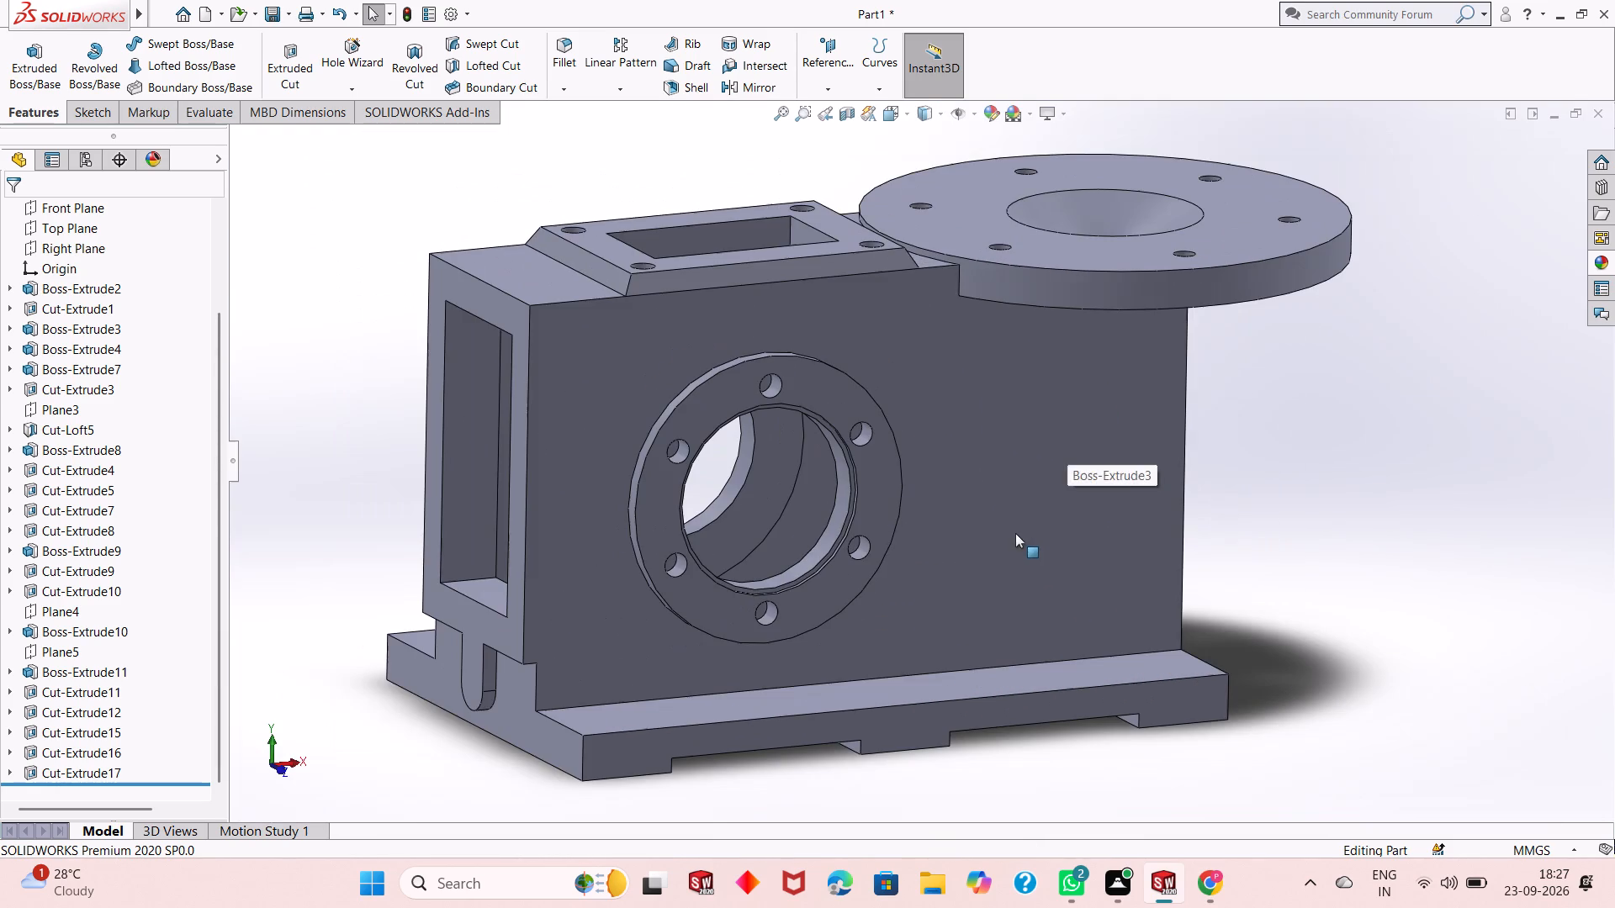
middle_click_drag(1284, 467, 1296, 441)
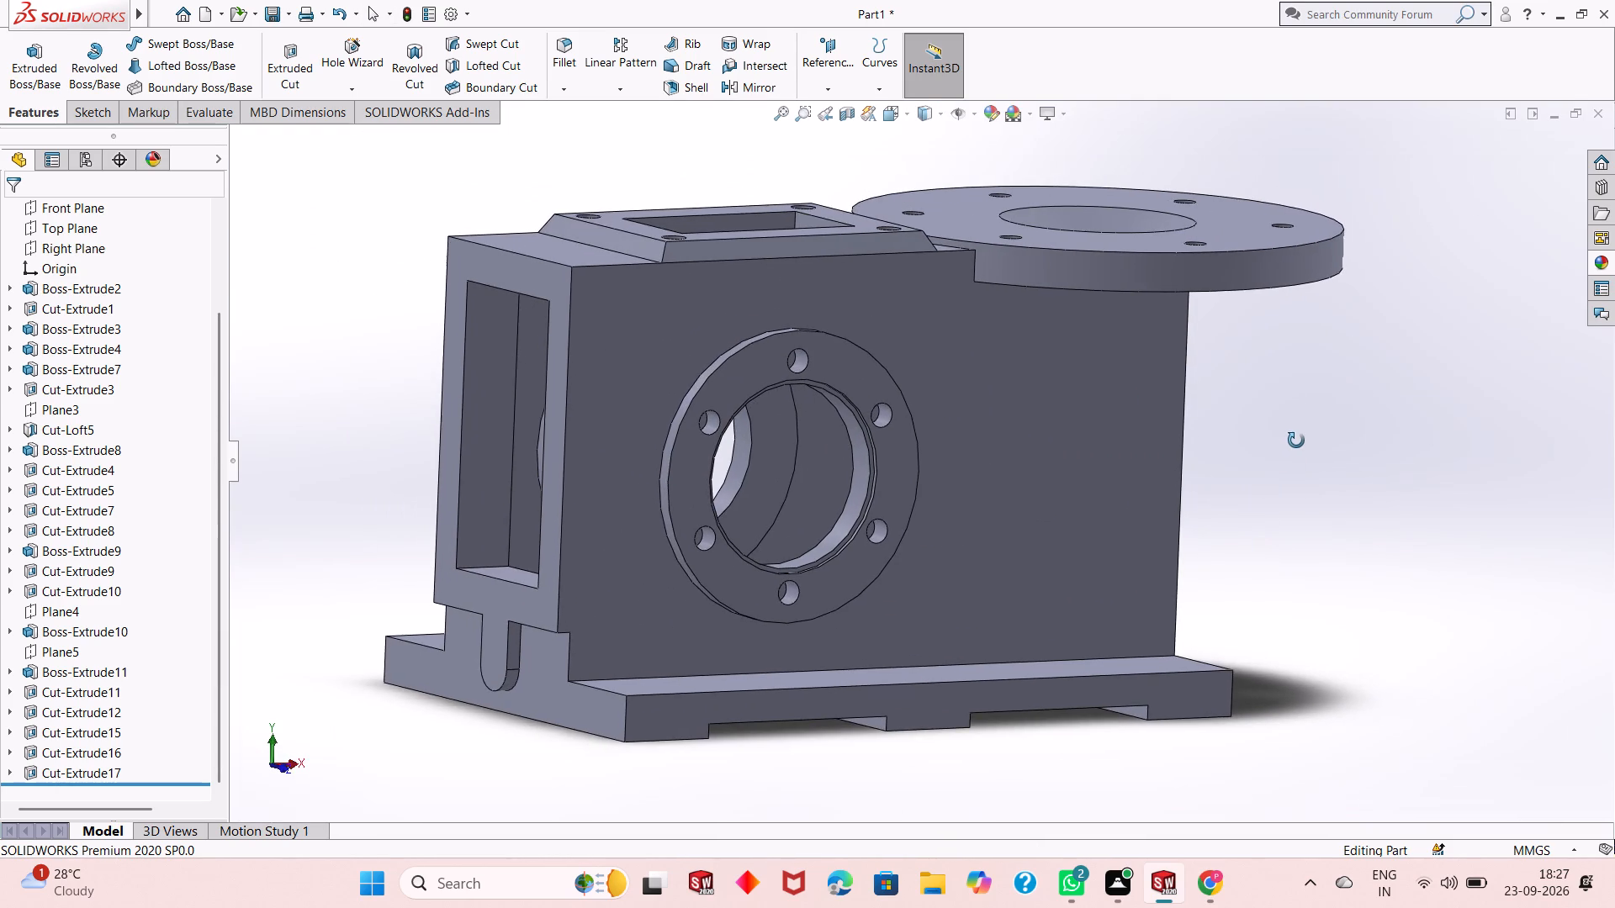
middle_click_drag(1296, 441, 1330, 446)
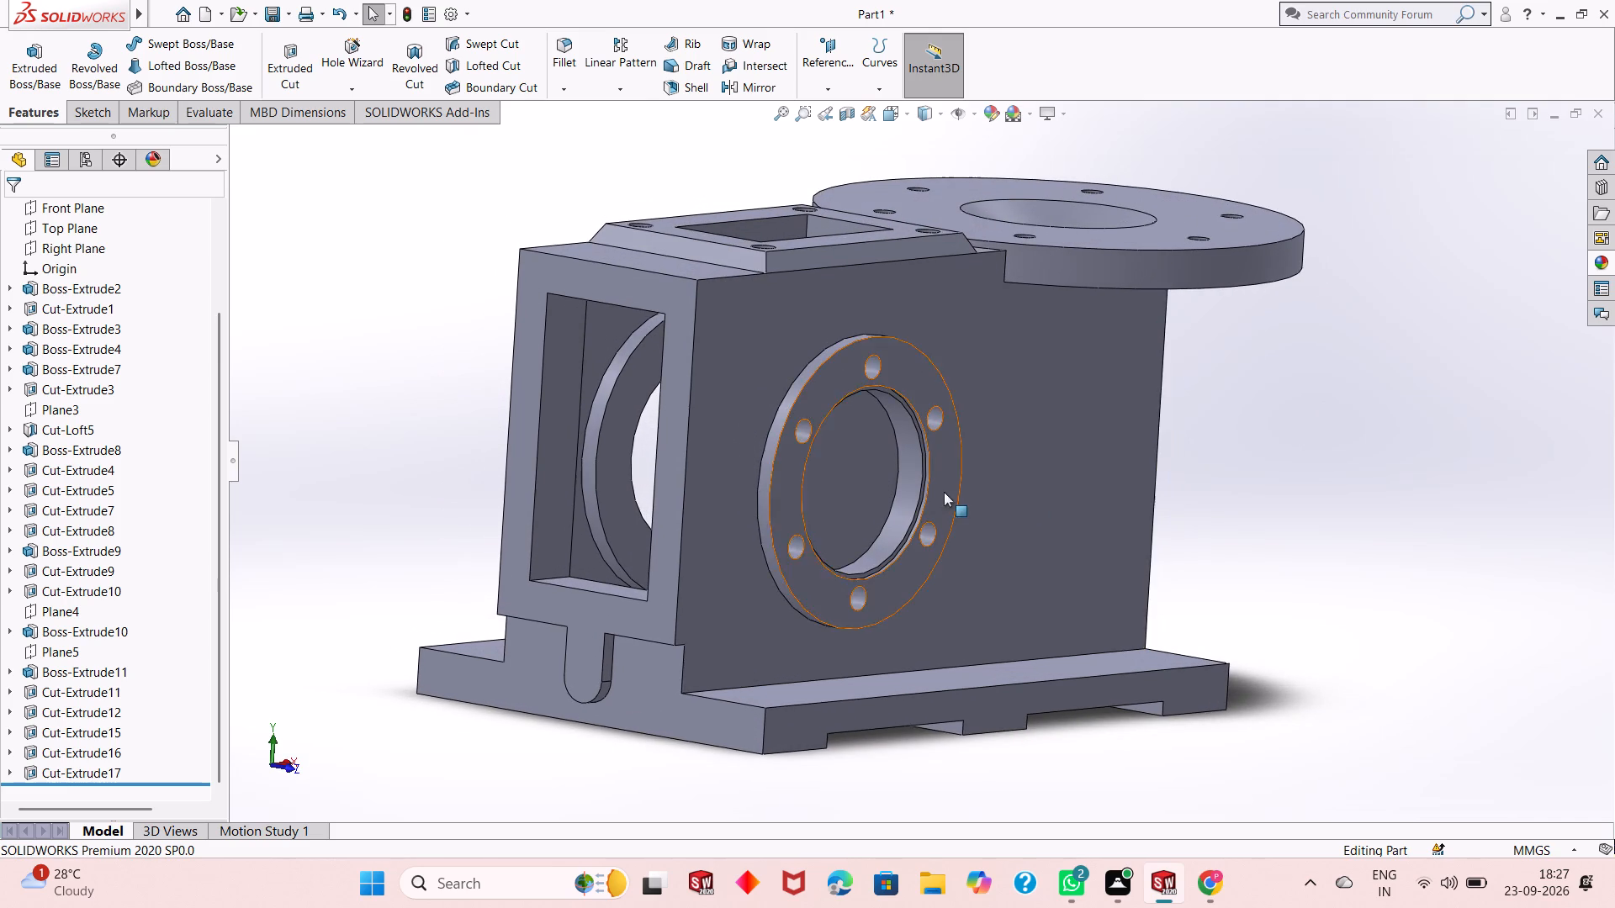
scroll(943, 492, "down", 1)
middle_click_drag(1221, 439, 1208, 452)
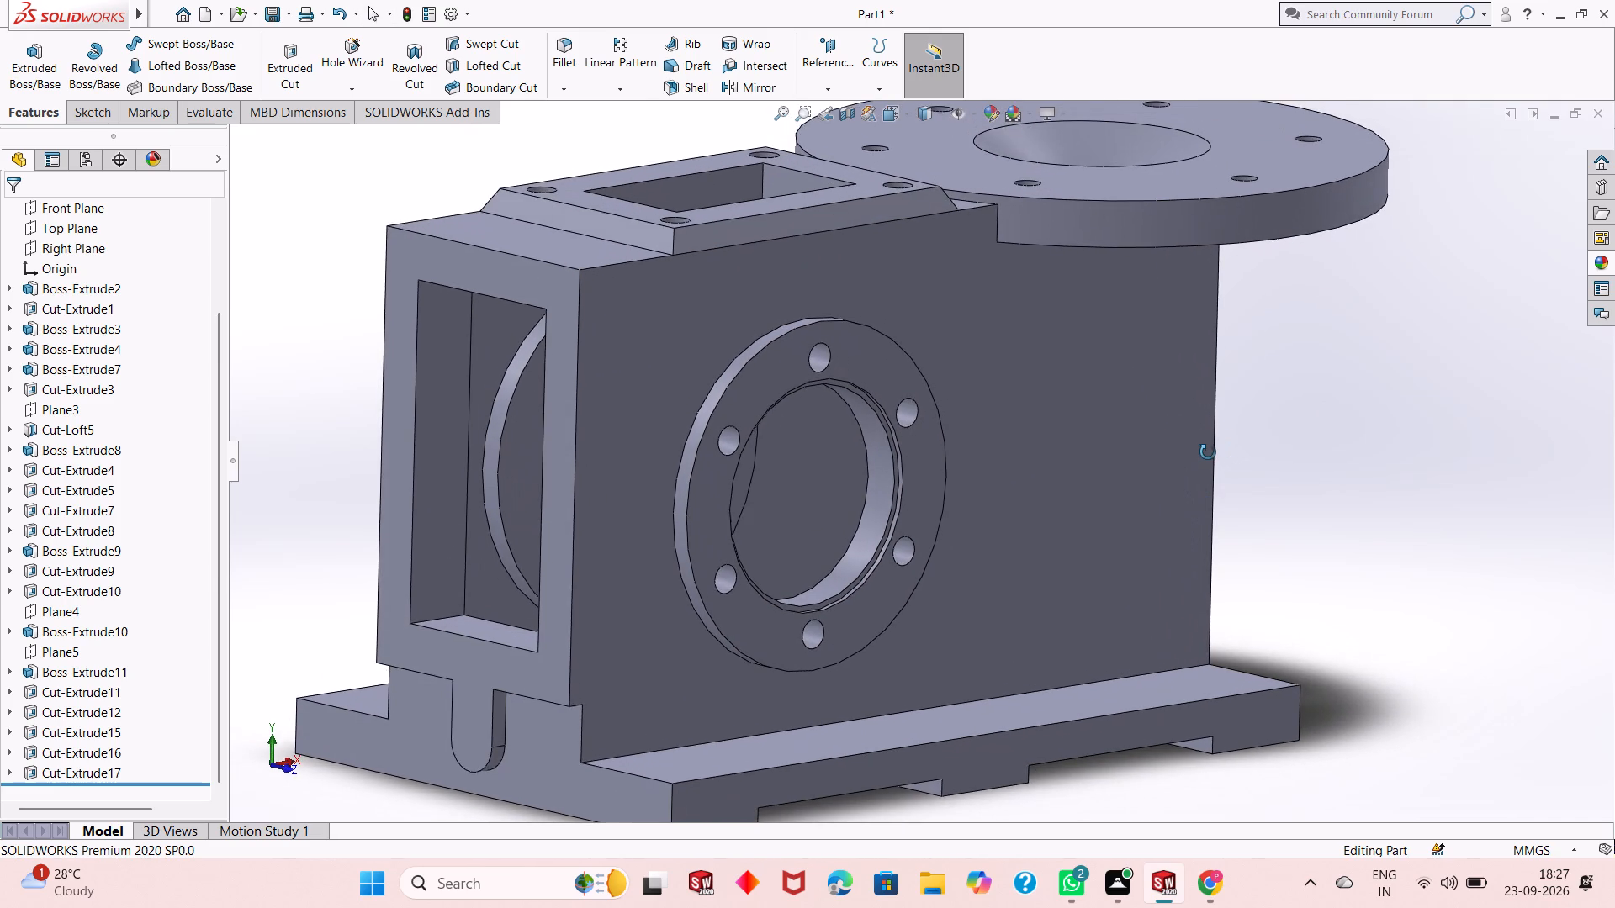
middle_click_drag(1208, 452, 1199, 448)
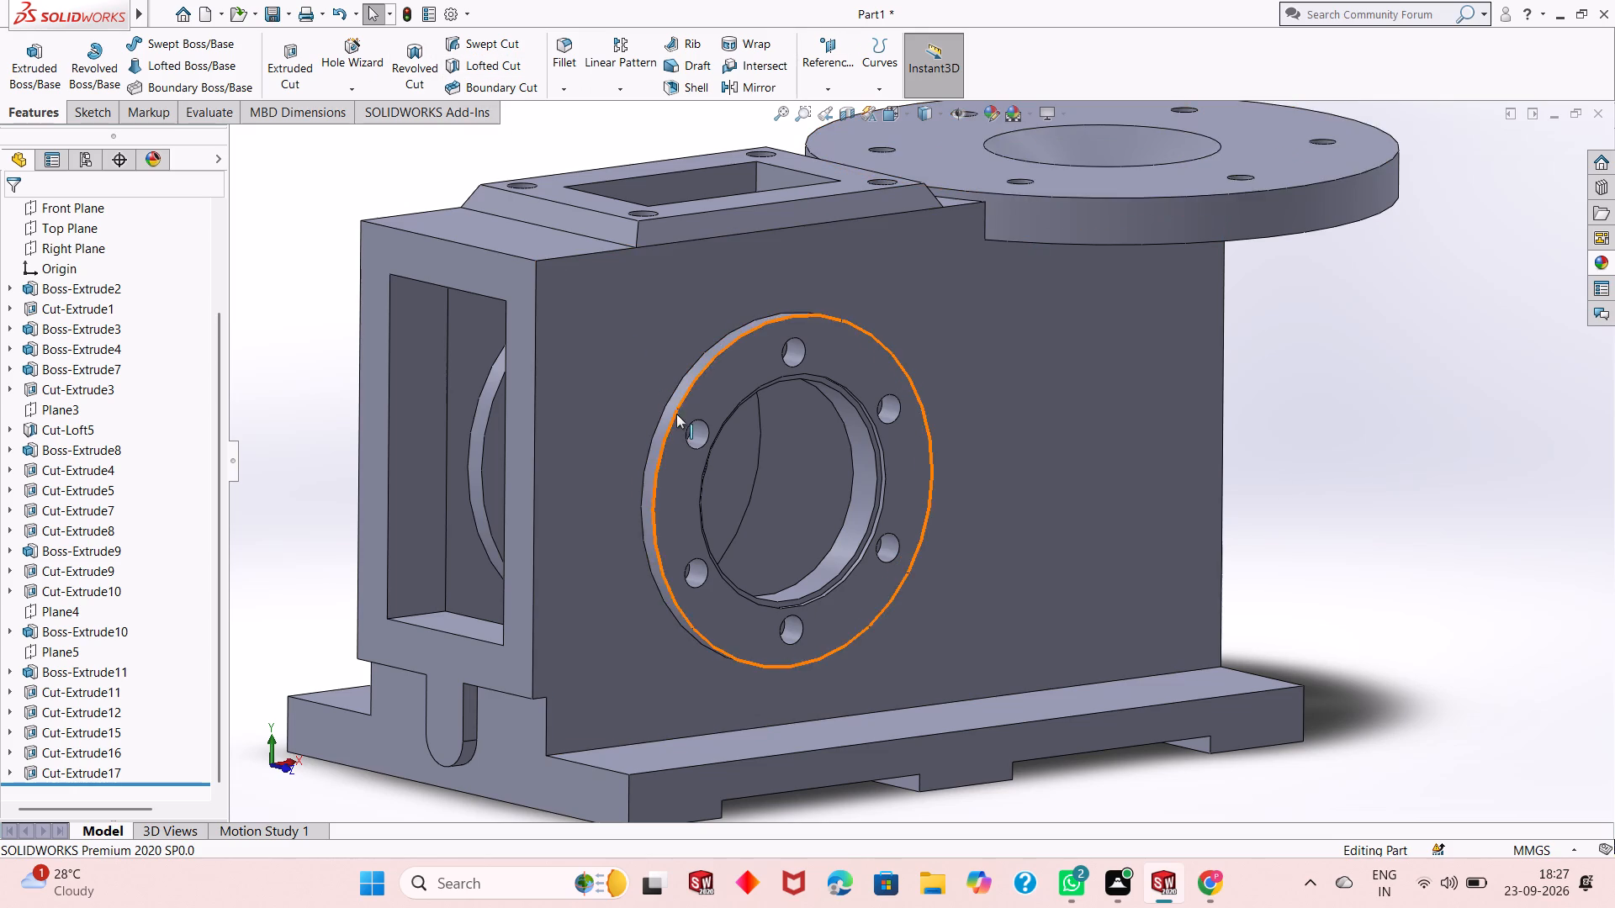
scroll(676, 414, "up", 1)
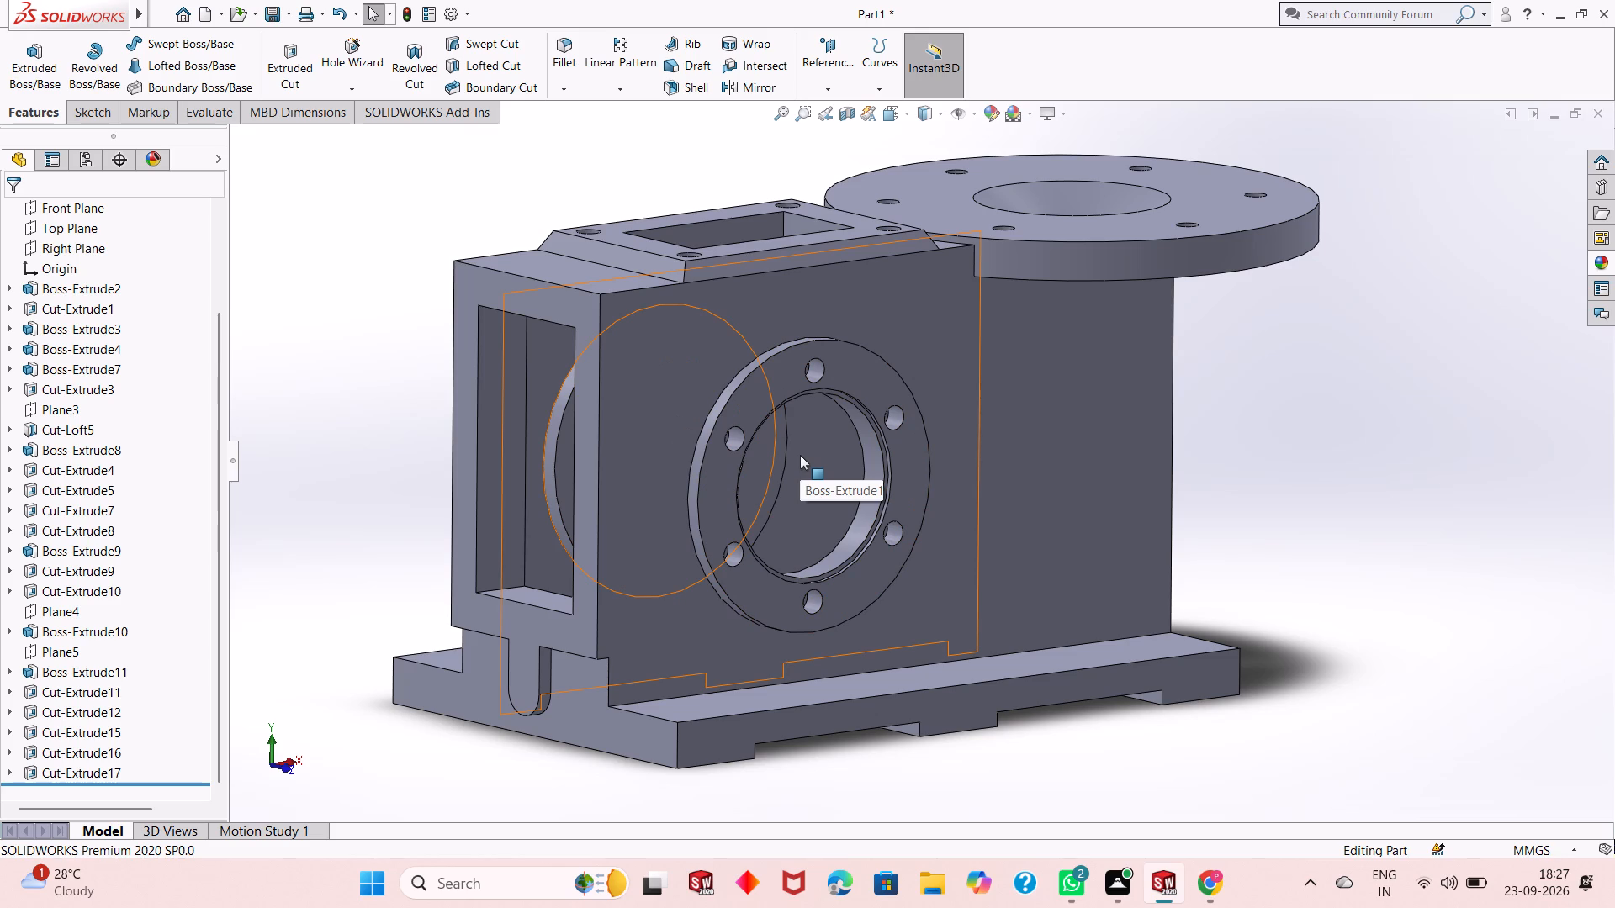
key("Escape")
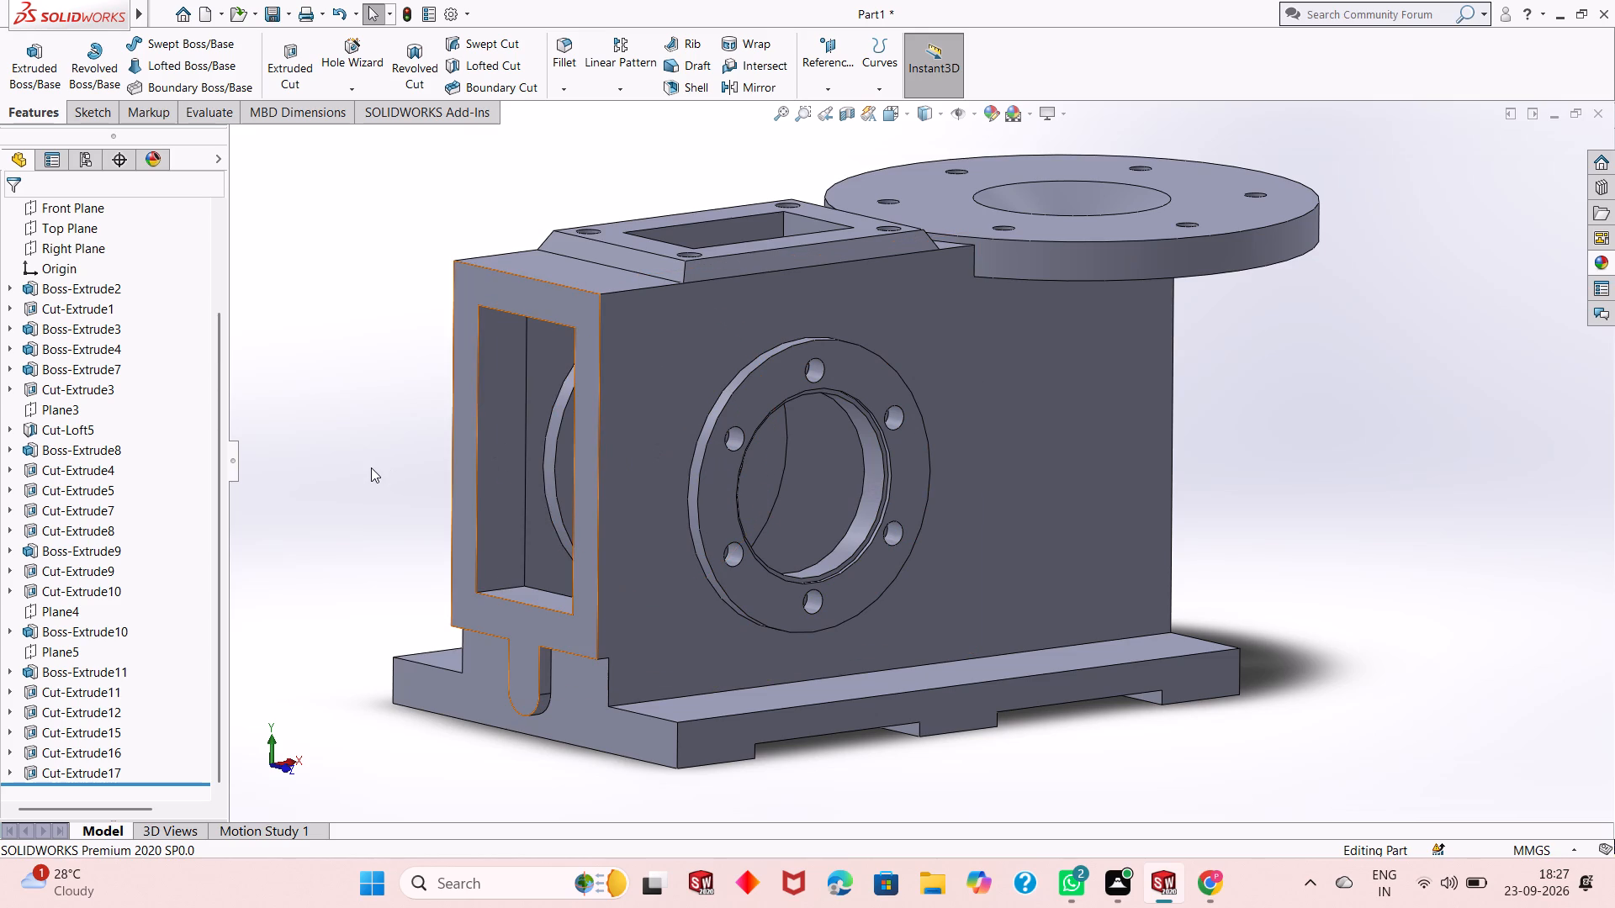
scroll(371, 467, "up", 1)
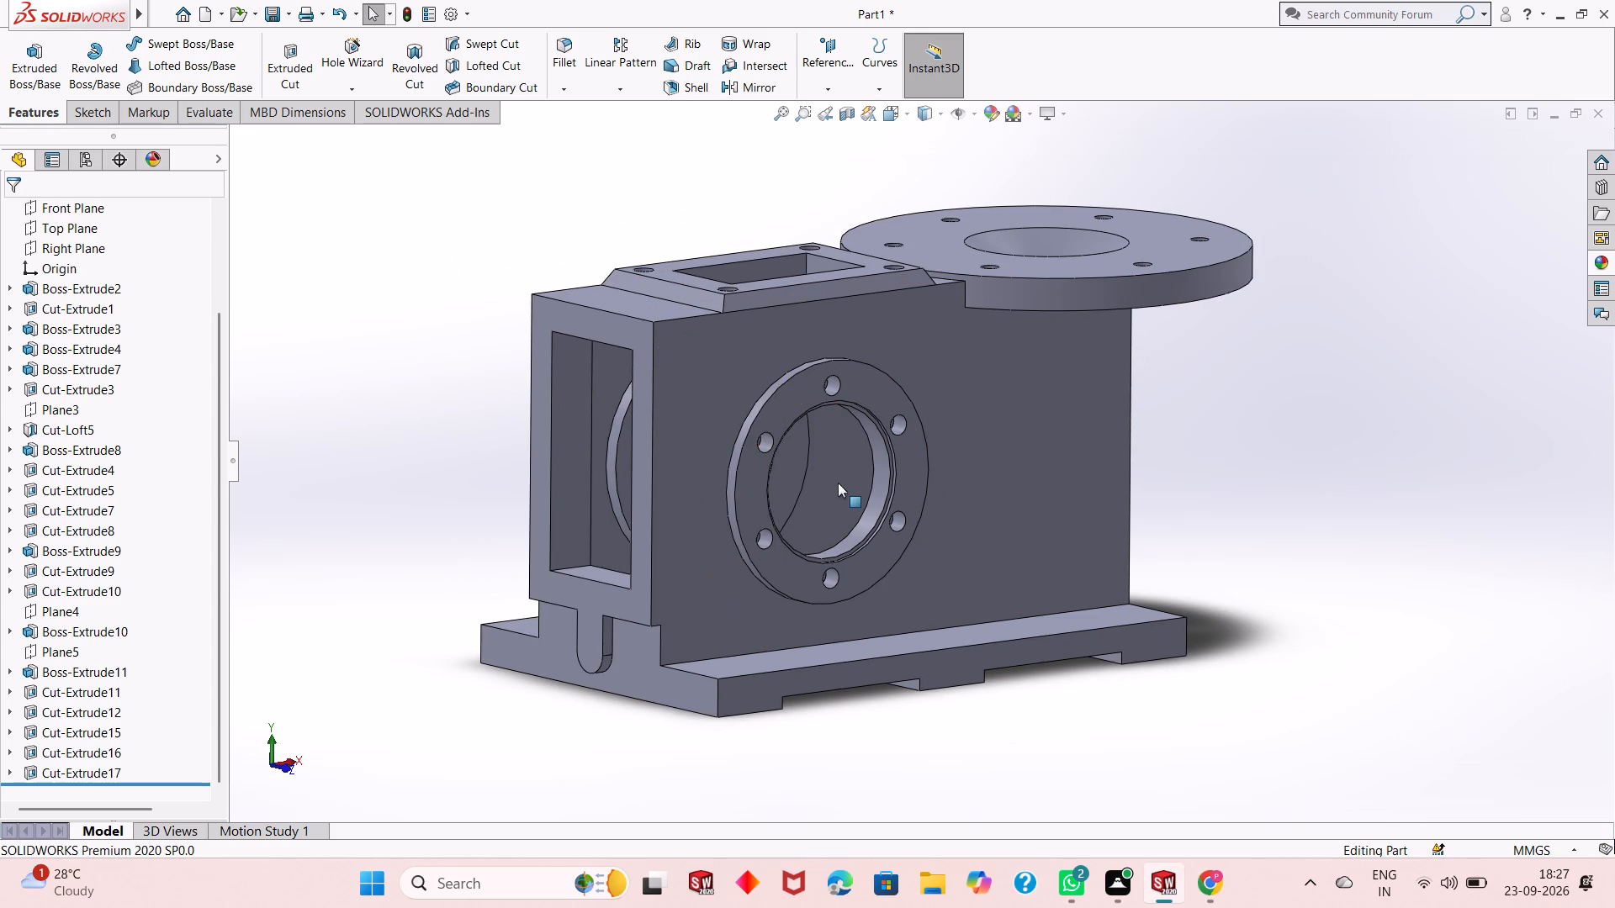
scroll(826, 490, "down", 1)
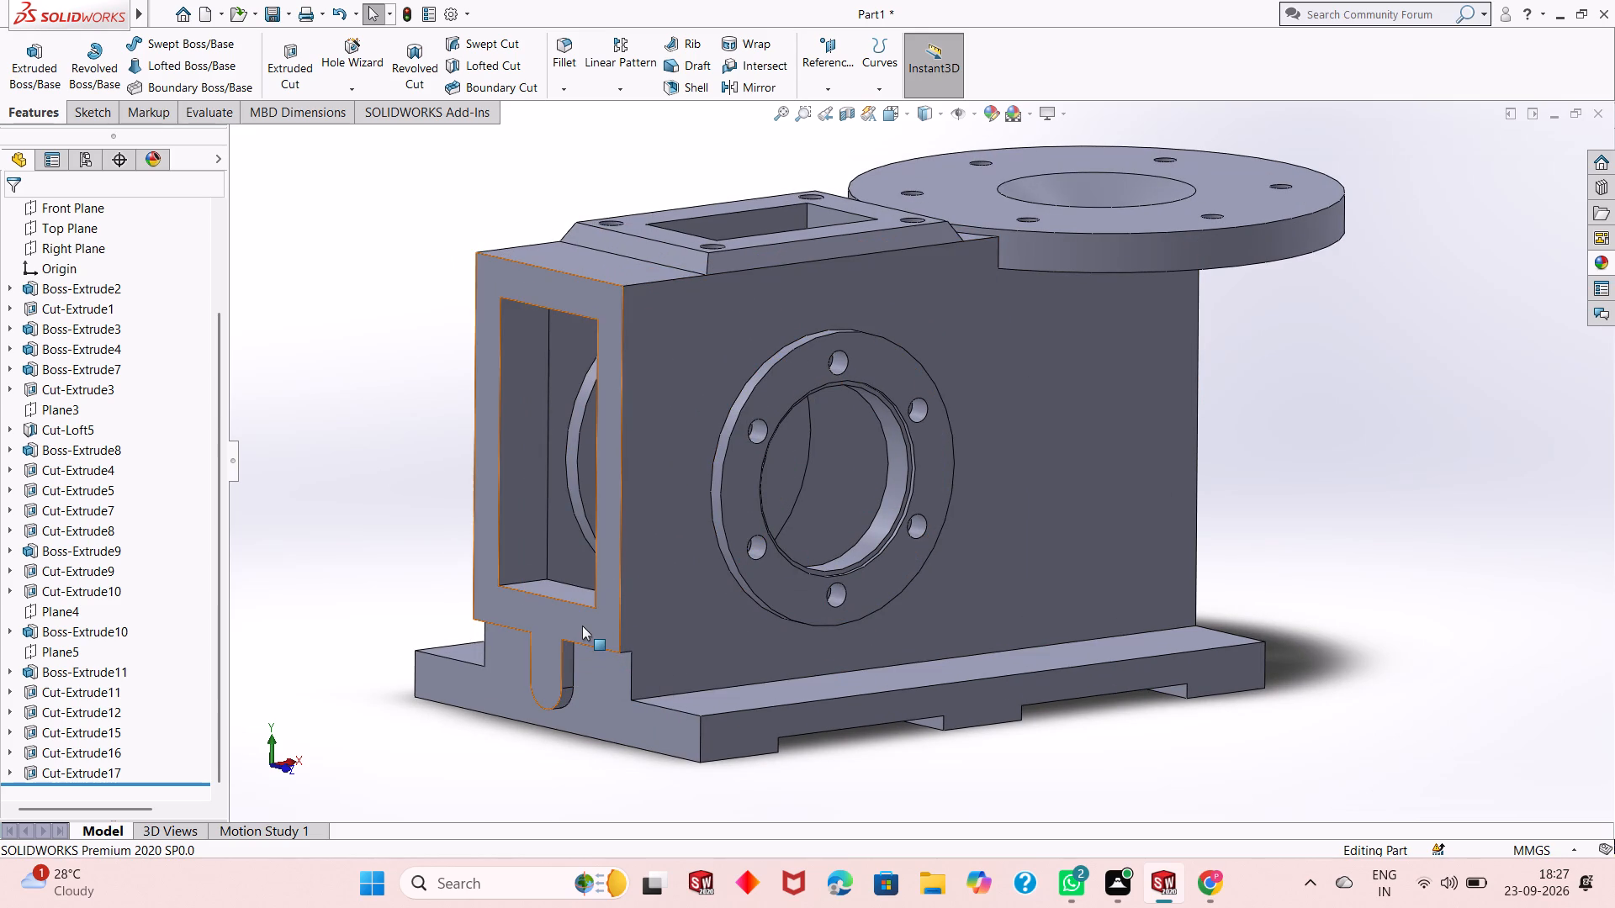
Start a sketch on the rectangular end frame's face and view it face-on.
left_click(582, 626)
left_click(654, 576)
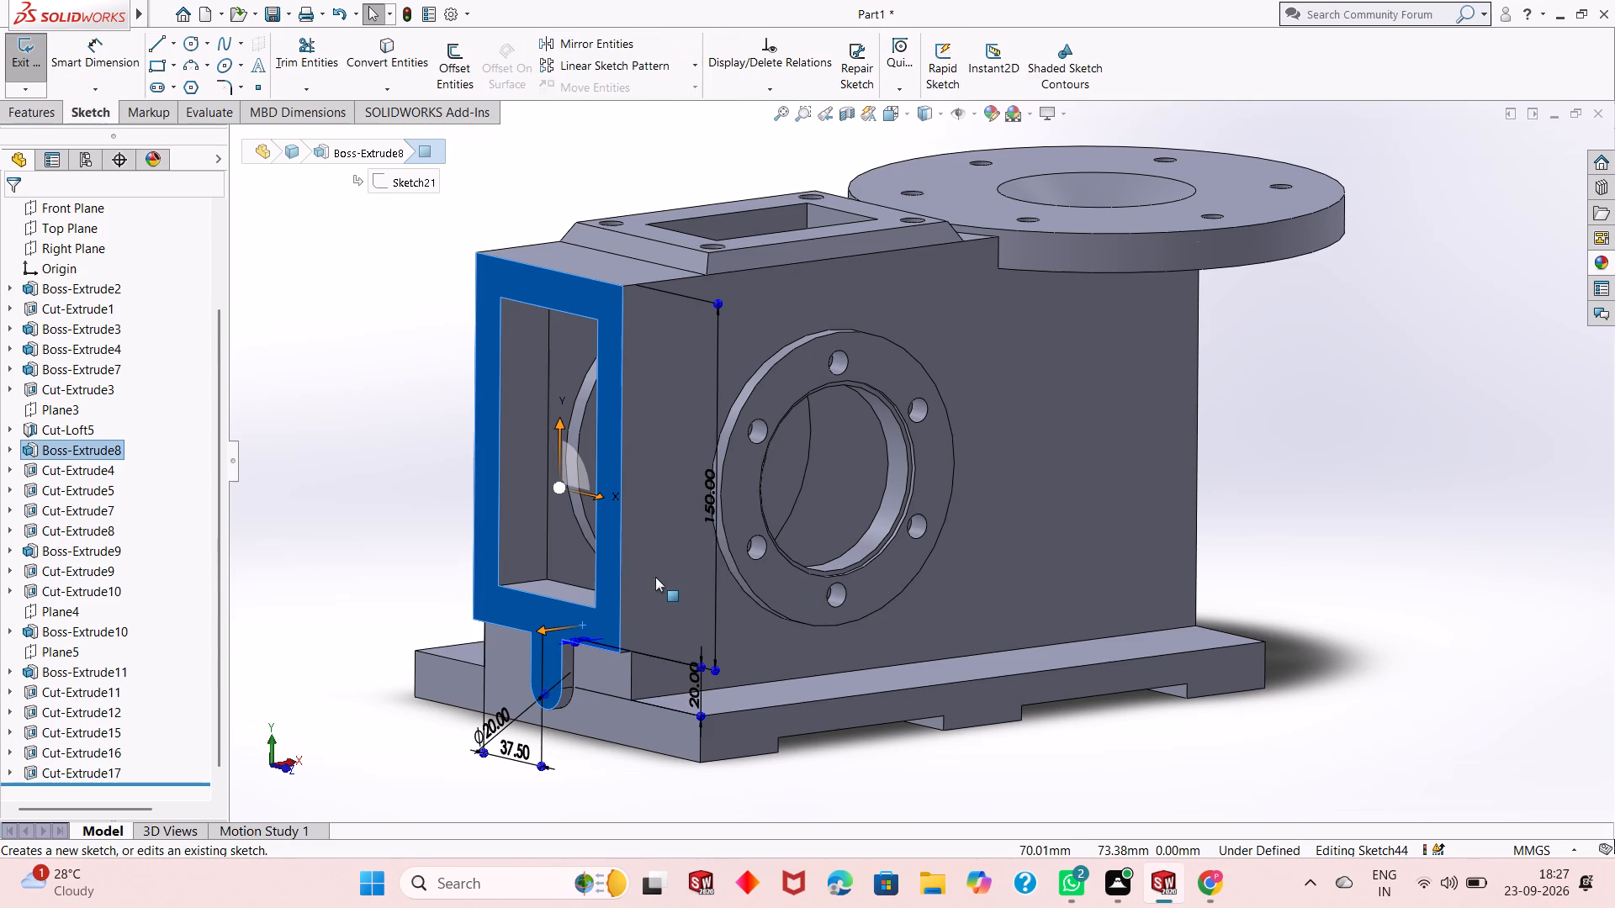
key("ctrl+8")
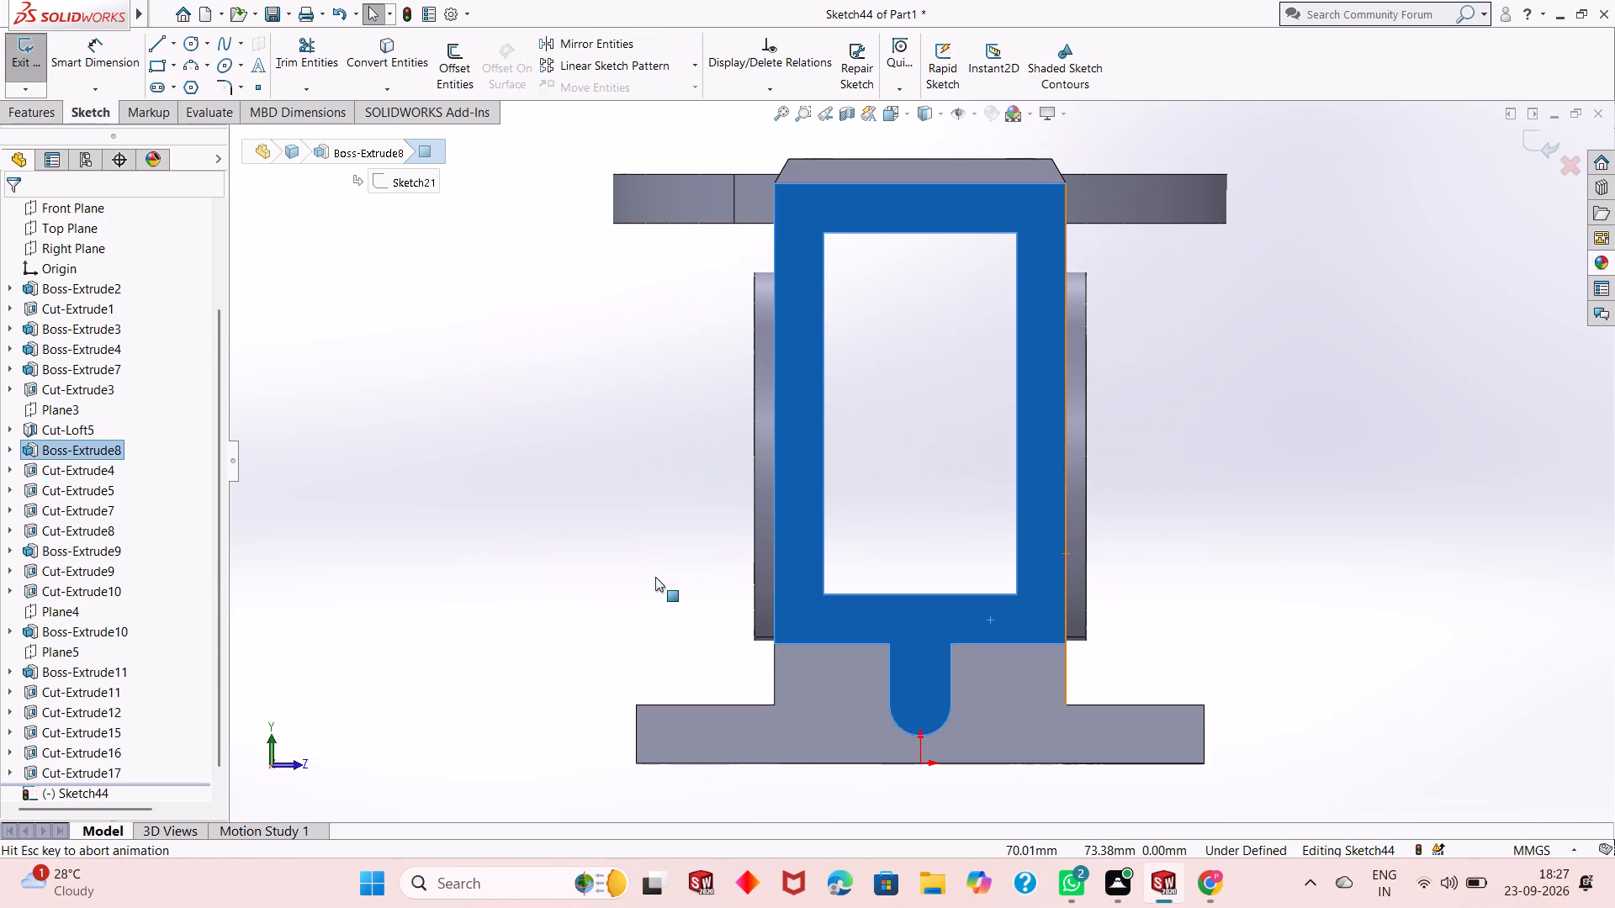
key("Escape")
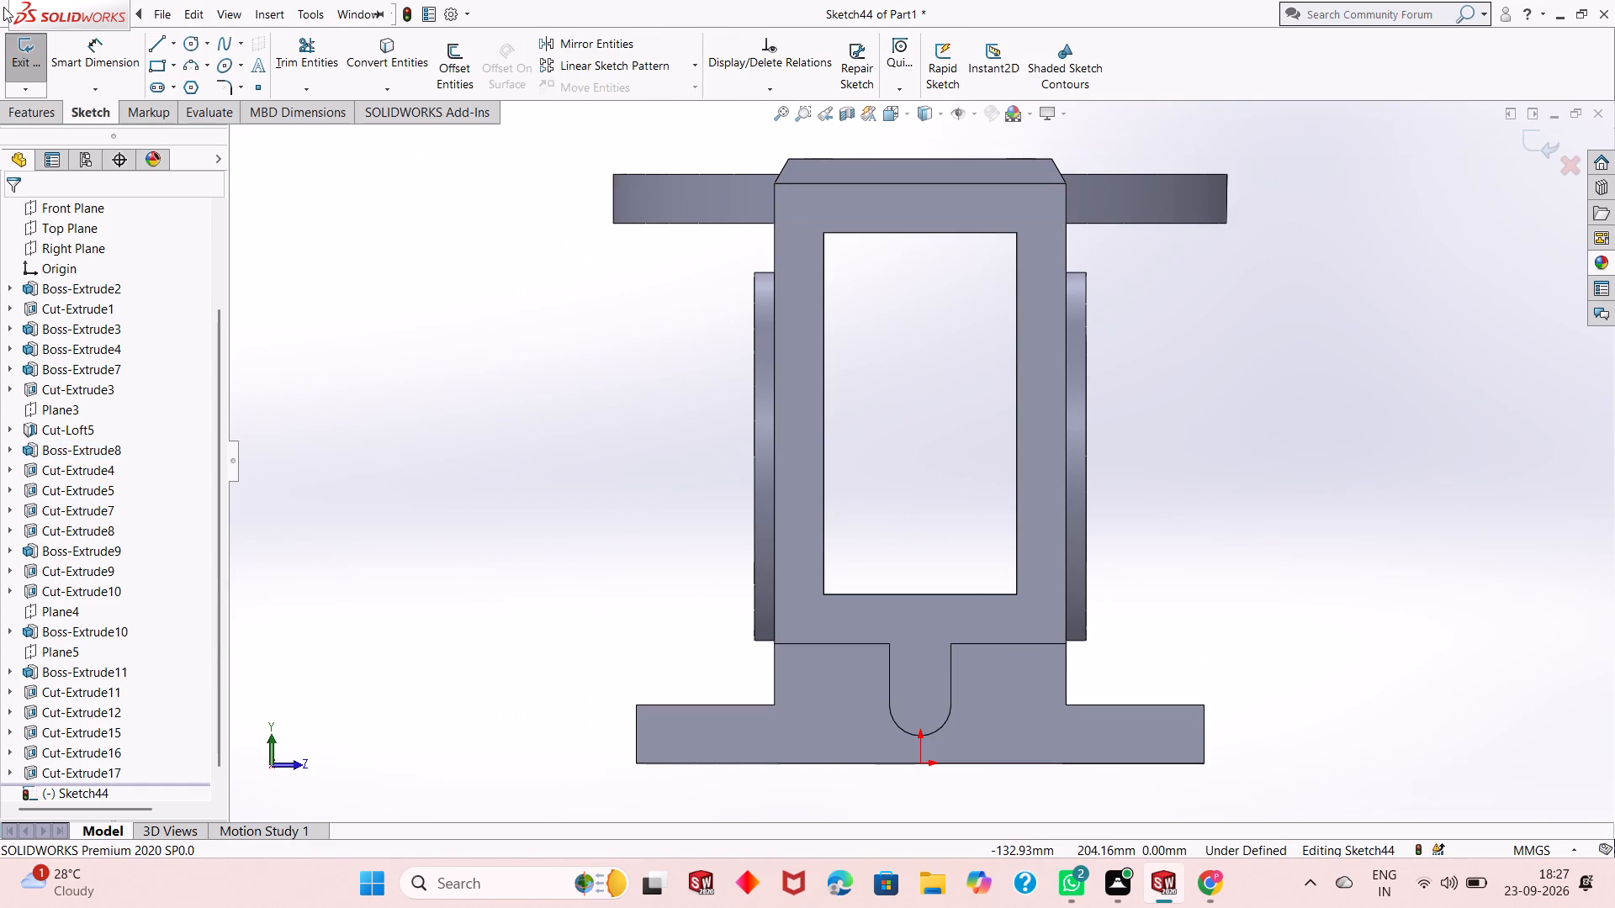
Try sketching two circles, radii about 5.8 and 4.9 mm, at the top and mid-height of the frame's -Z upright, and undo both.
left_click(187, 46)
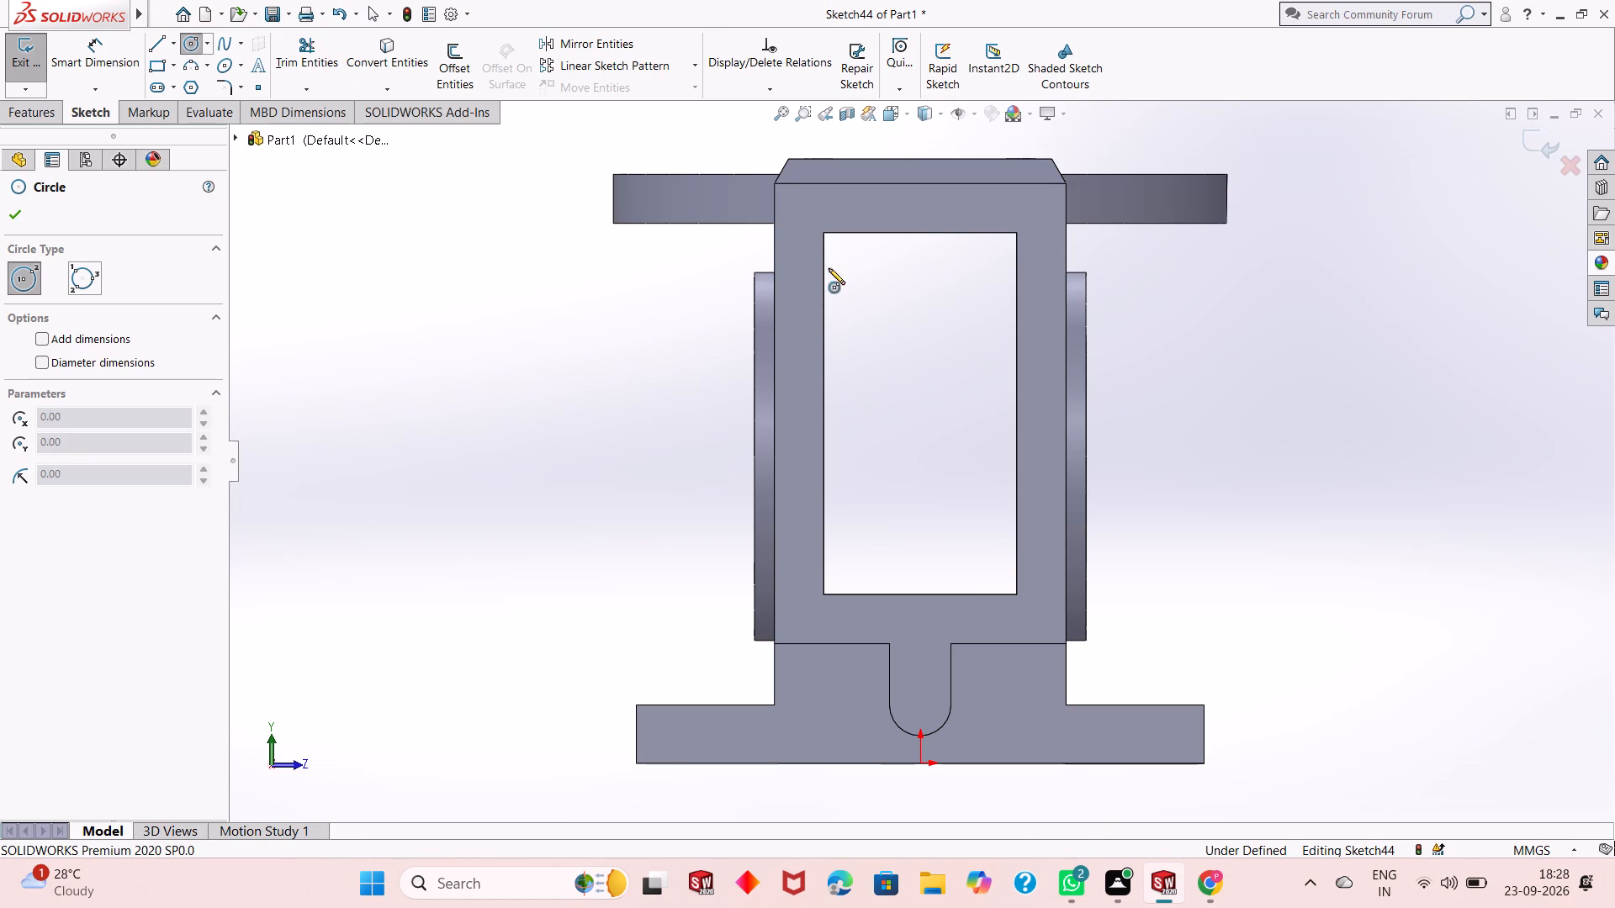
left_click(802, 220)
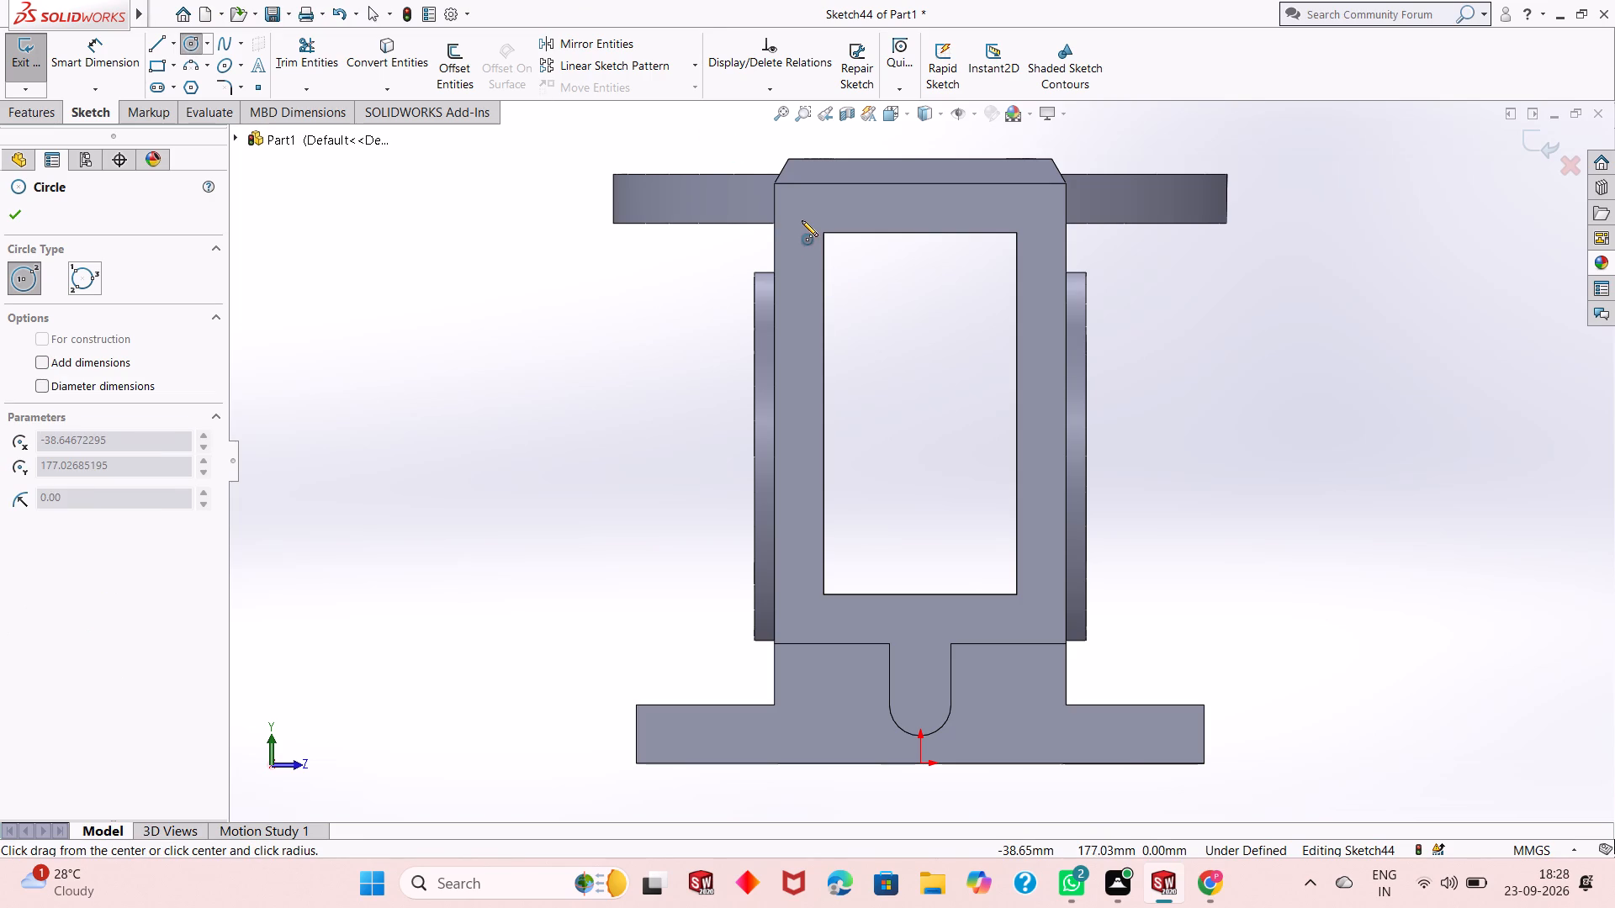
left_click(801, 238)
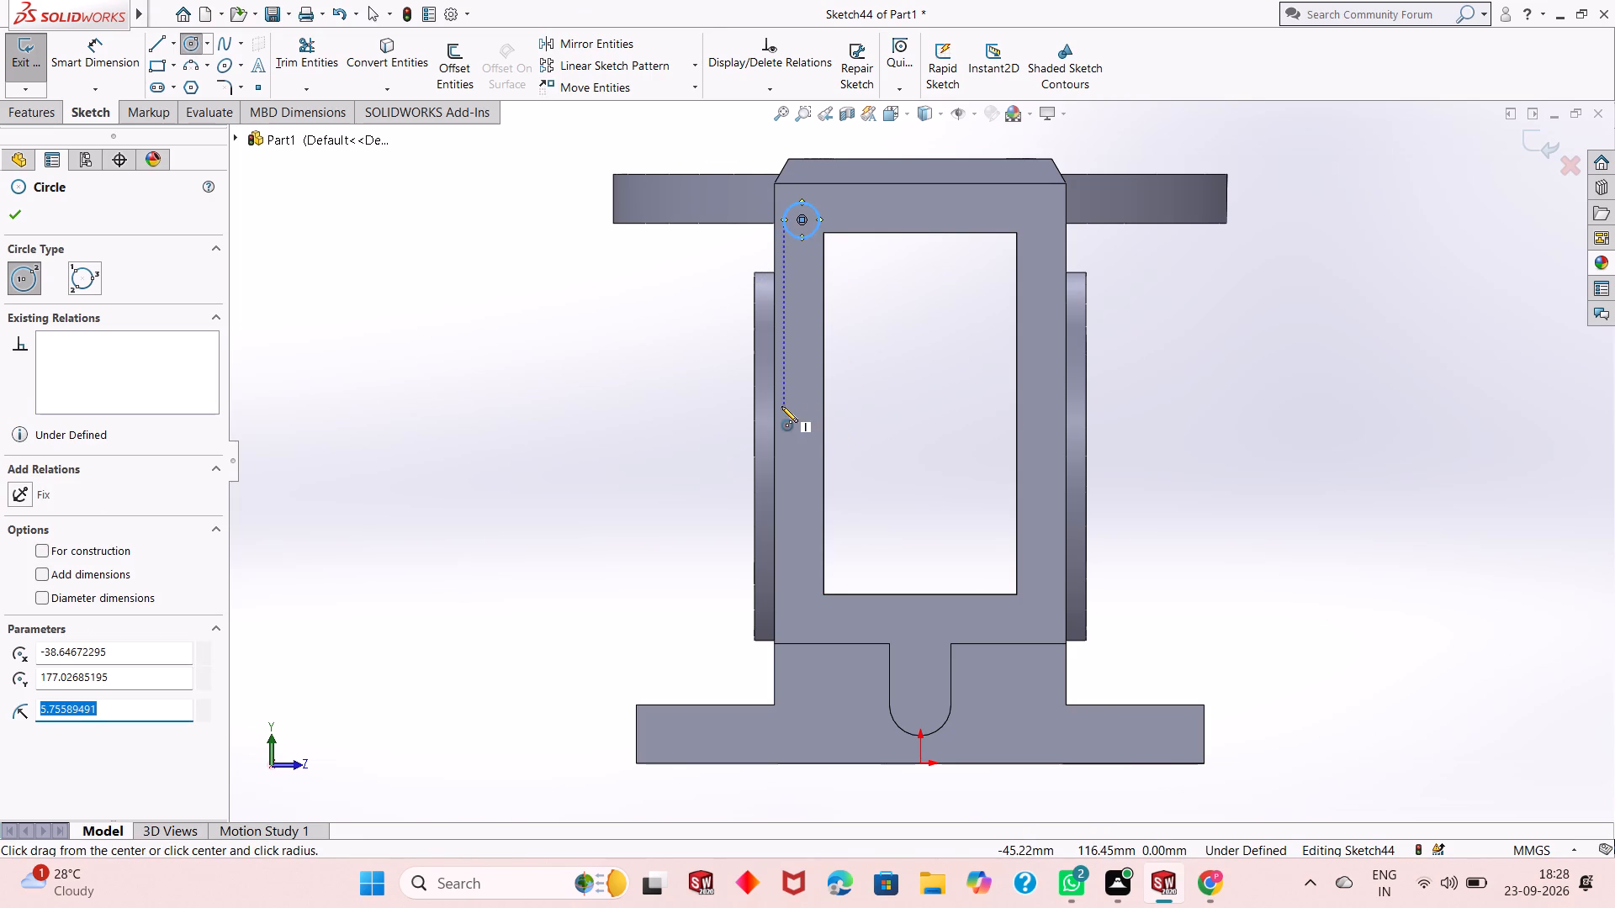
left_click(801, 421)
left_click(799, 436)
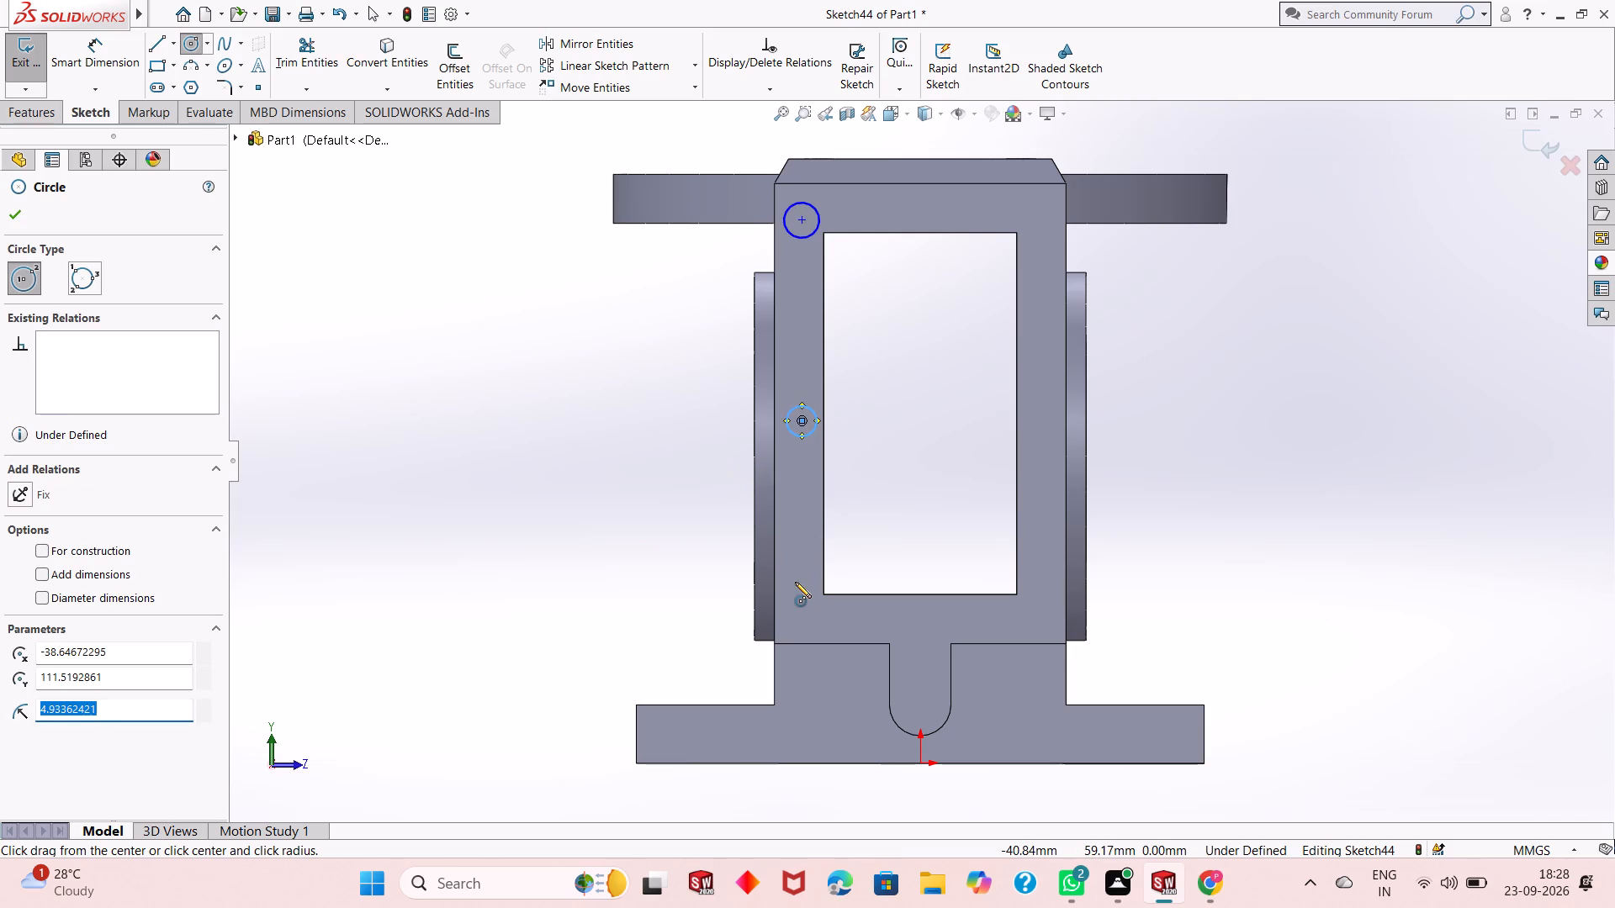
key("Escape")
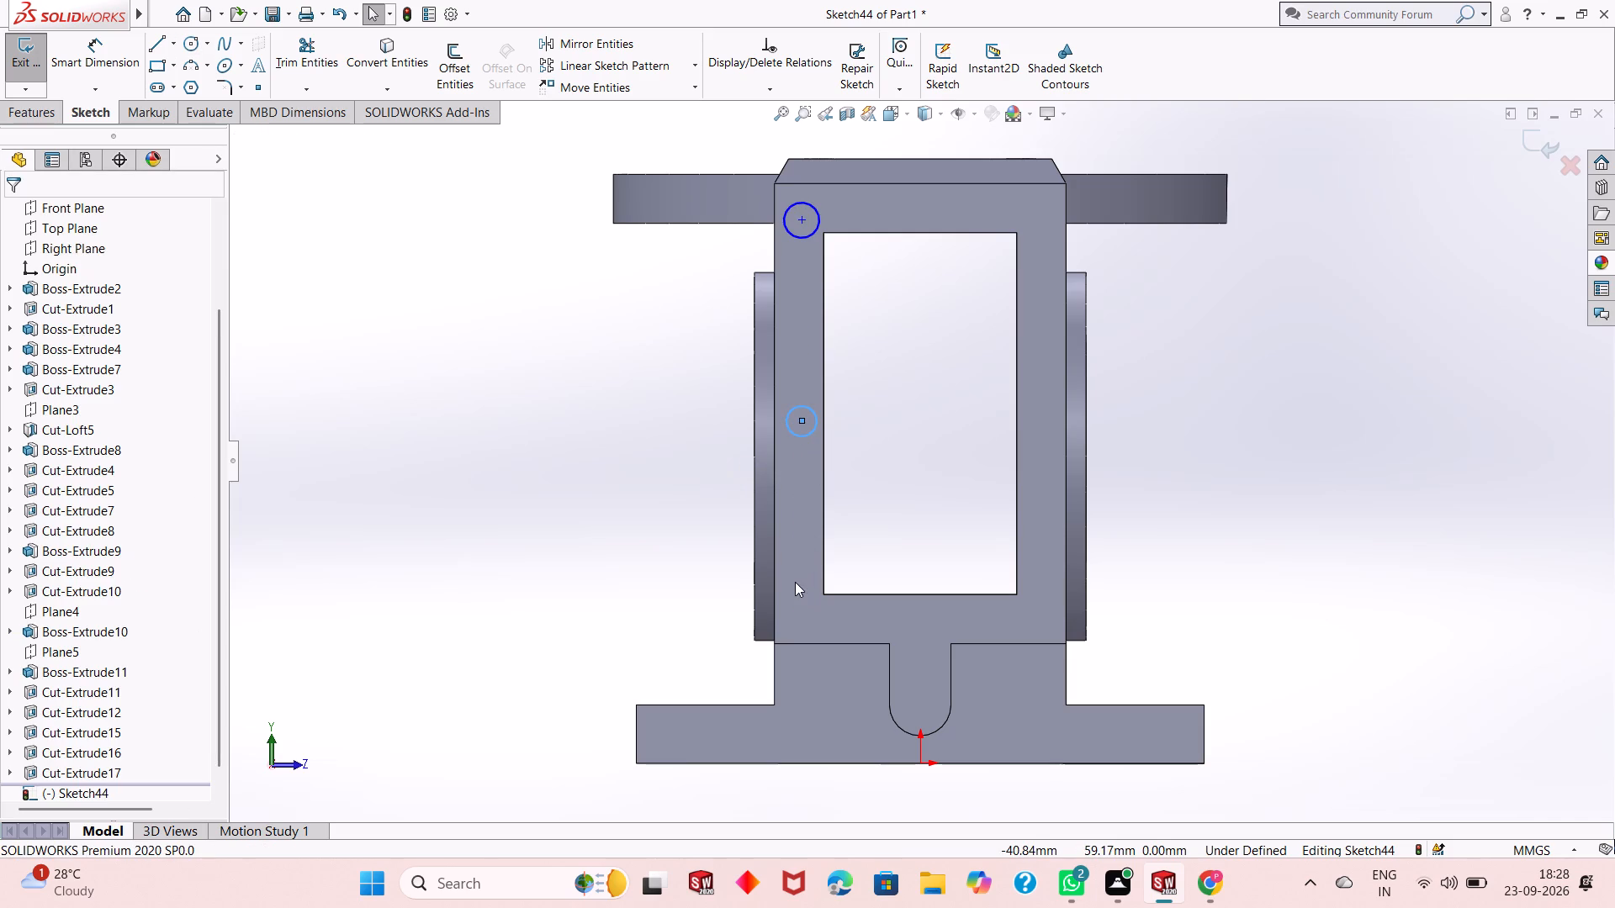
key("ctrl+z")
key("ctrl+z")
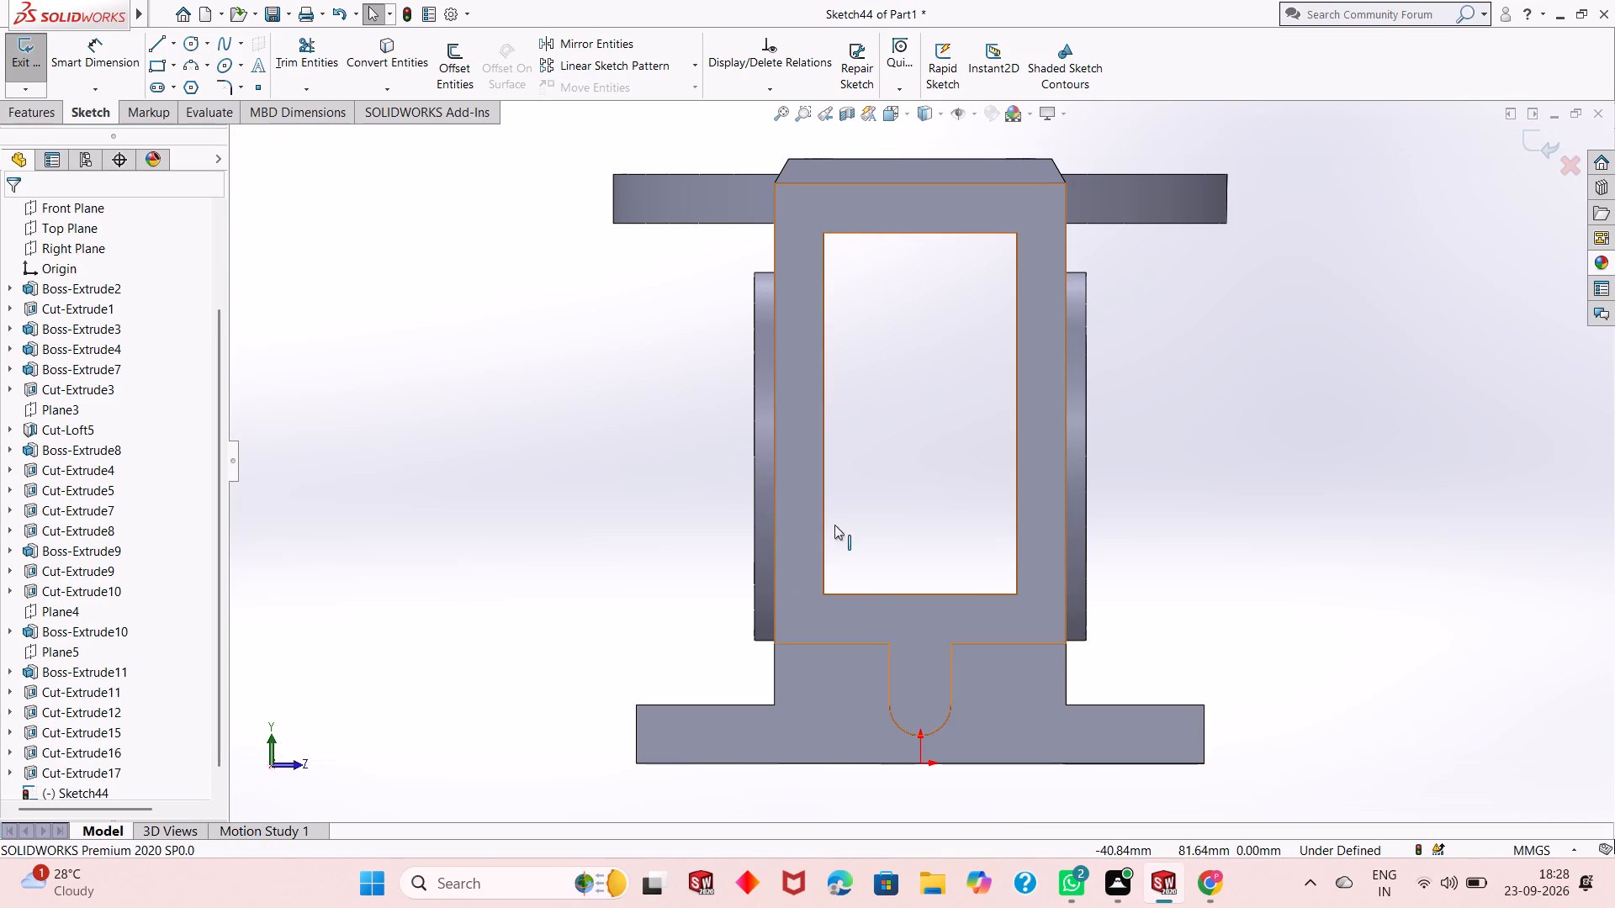
Sketch three vertically aligned circles, radii about 4.8, 4.9 and 4.4 mm, at the top, middle and bottom of the frame's -Z upright.
left_click(186, 48)
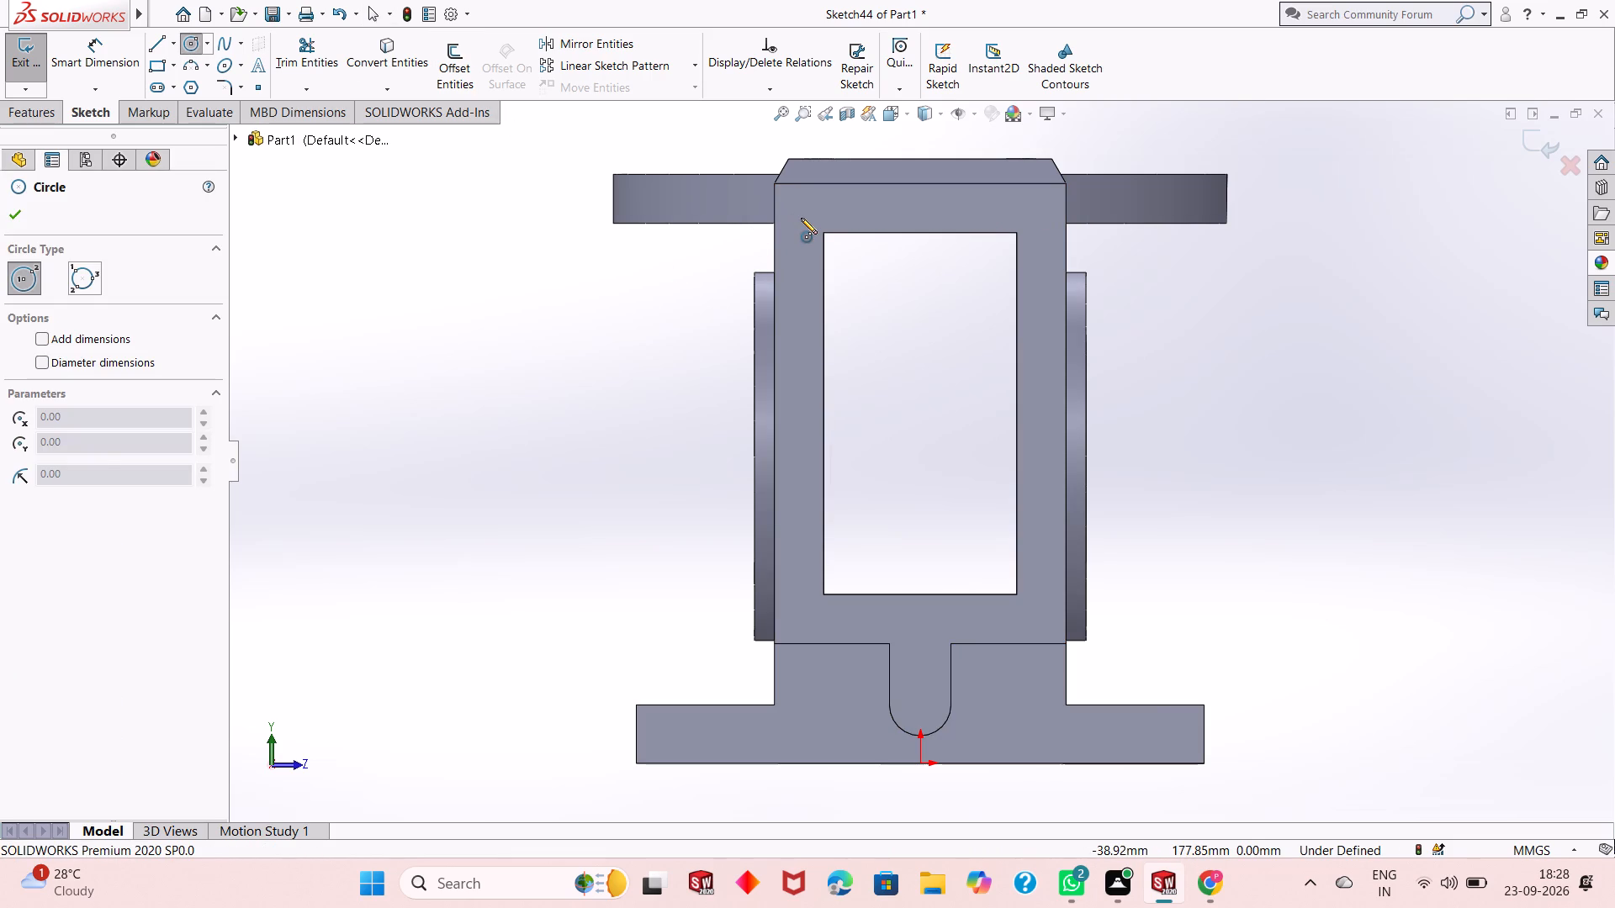
left_click(801, 218)
left_click(793, 230)
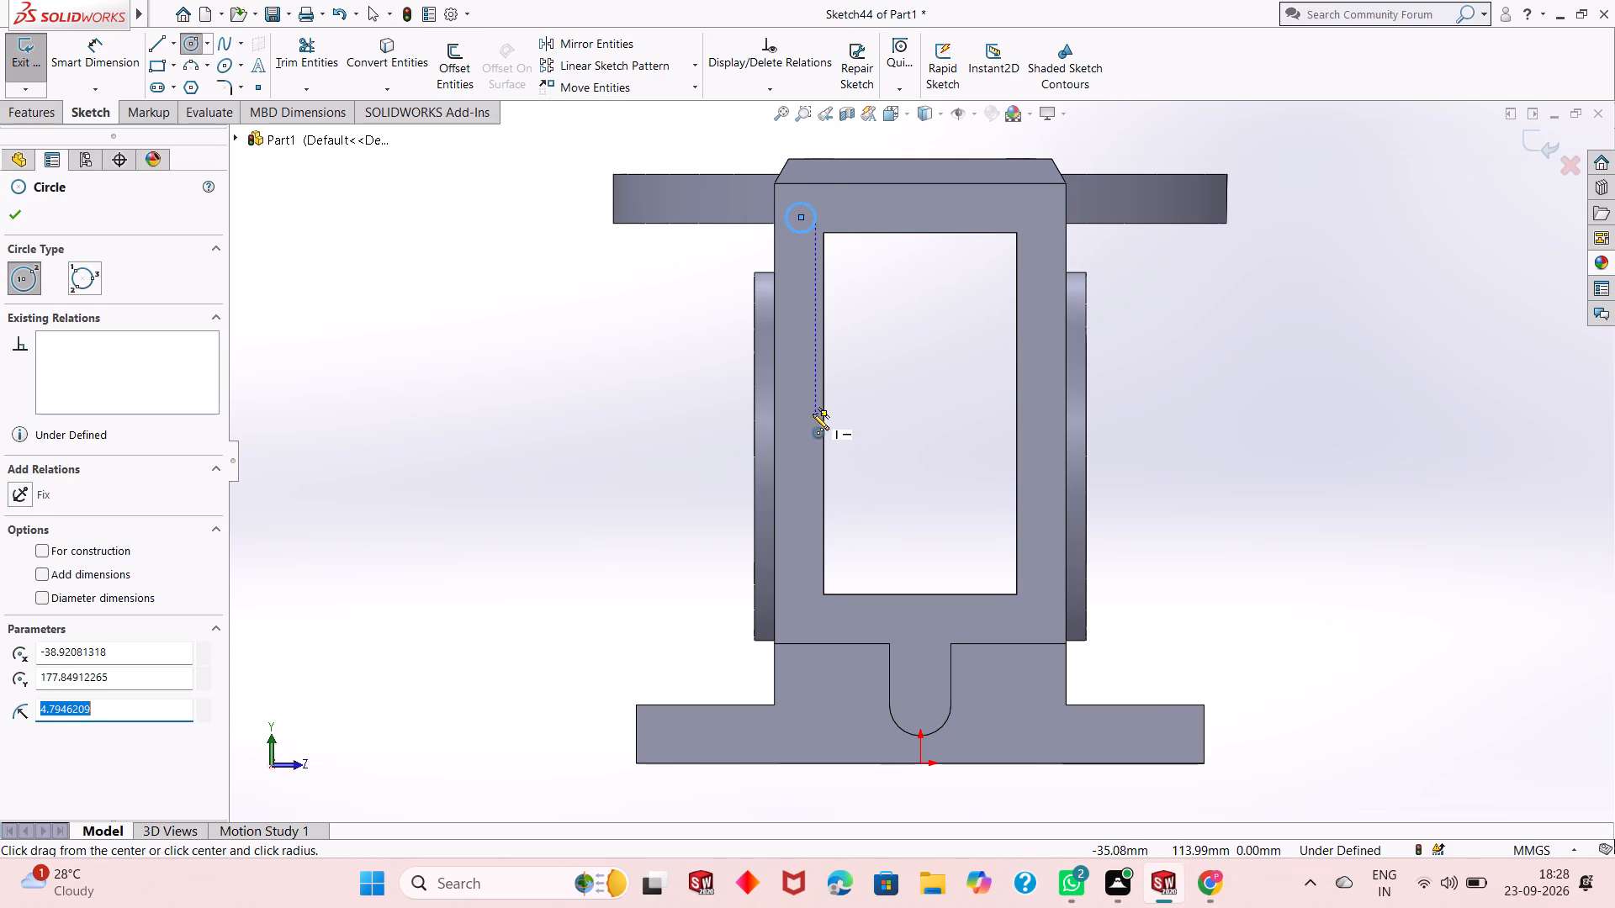
left_click(803, 414)
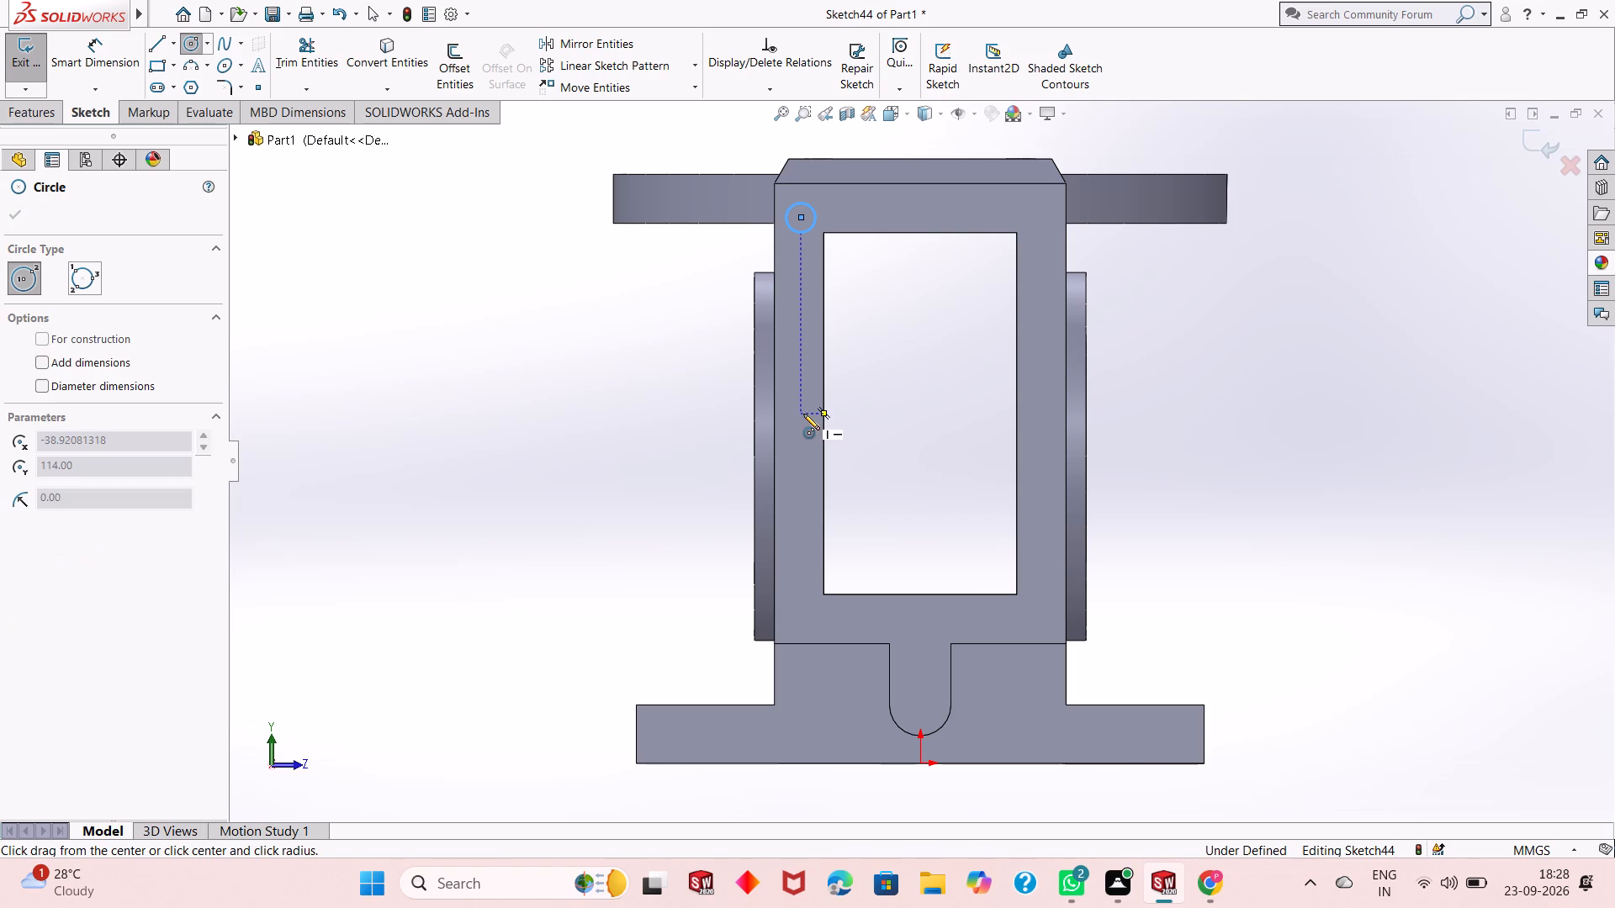
left_click(802, 429)
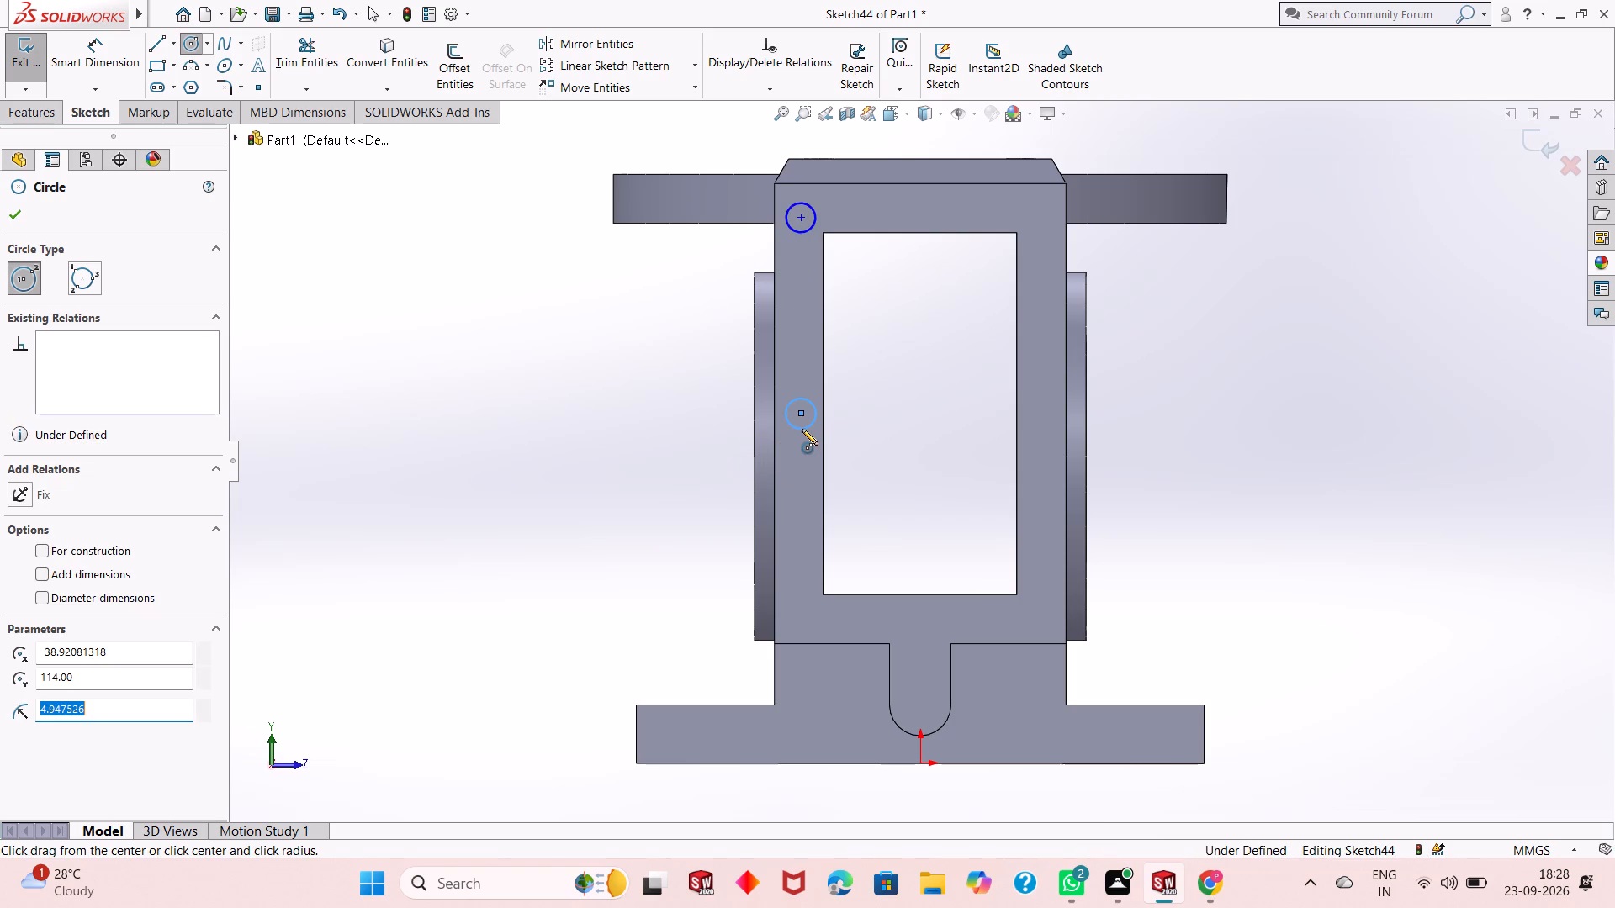
left_click(799, 605)
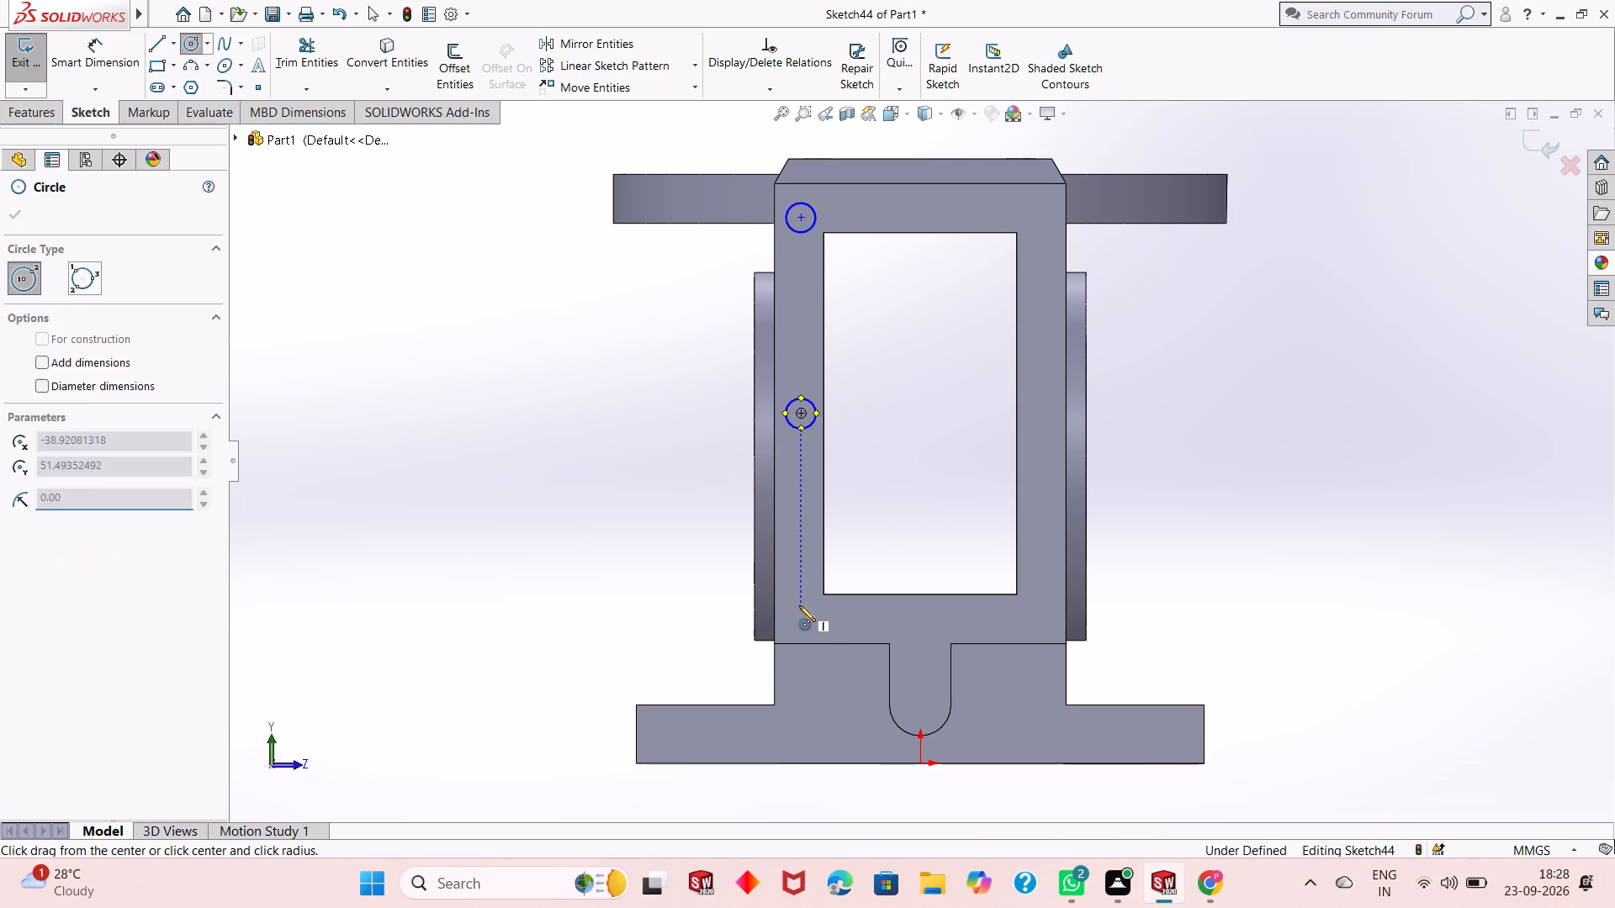
left_click(799, 619)
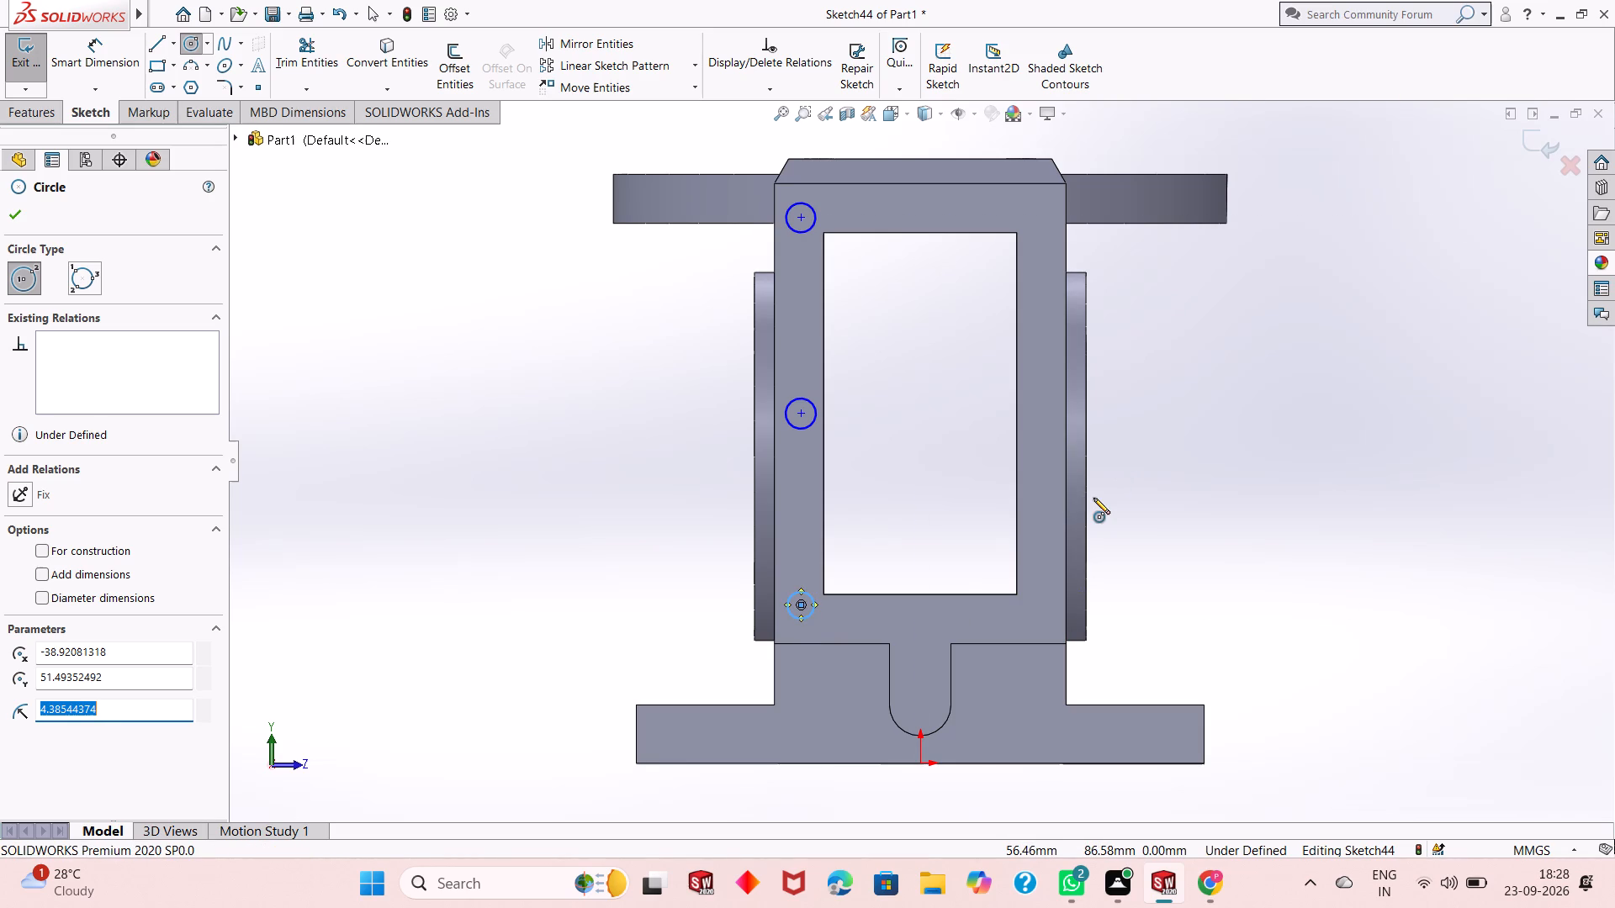
Sketch three circles, radii about 4.5, 4.4 and 5 mm, down the frame's +Z upright, level with the -Z circles.
left_click(1037, 215)
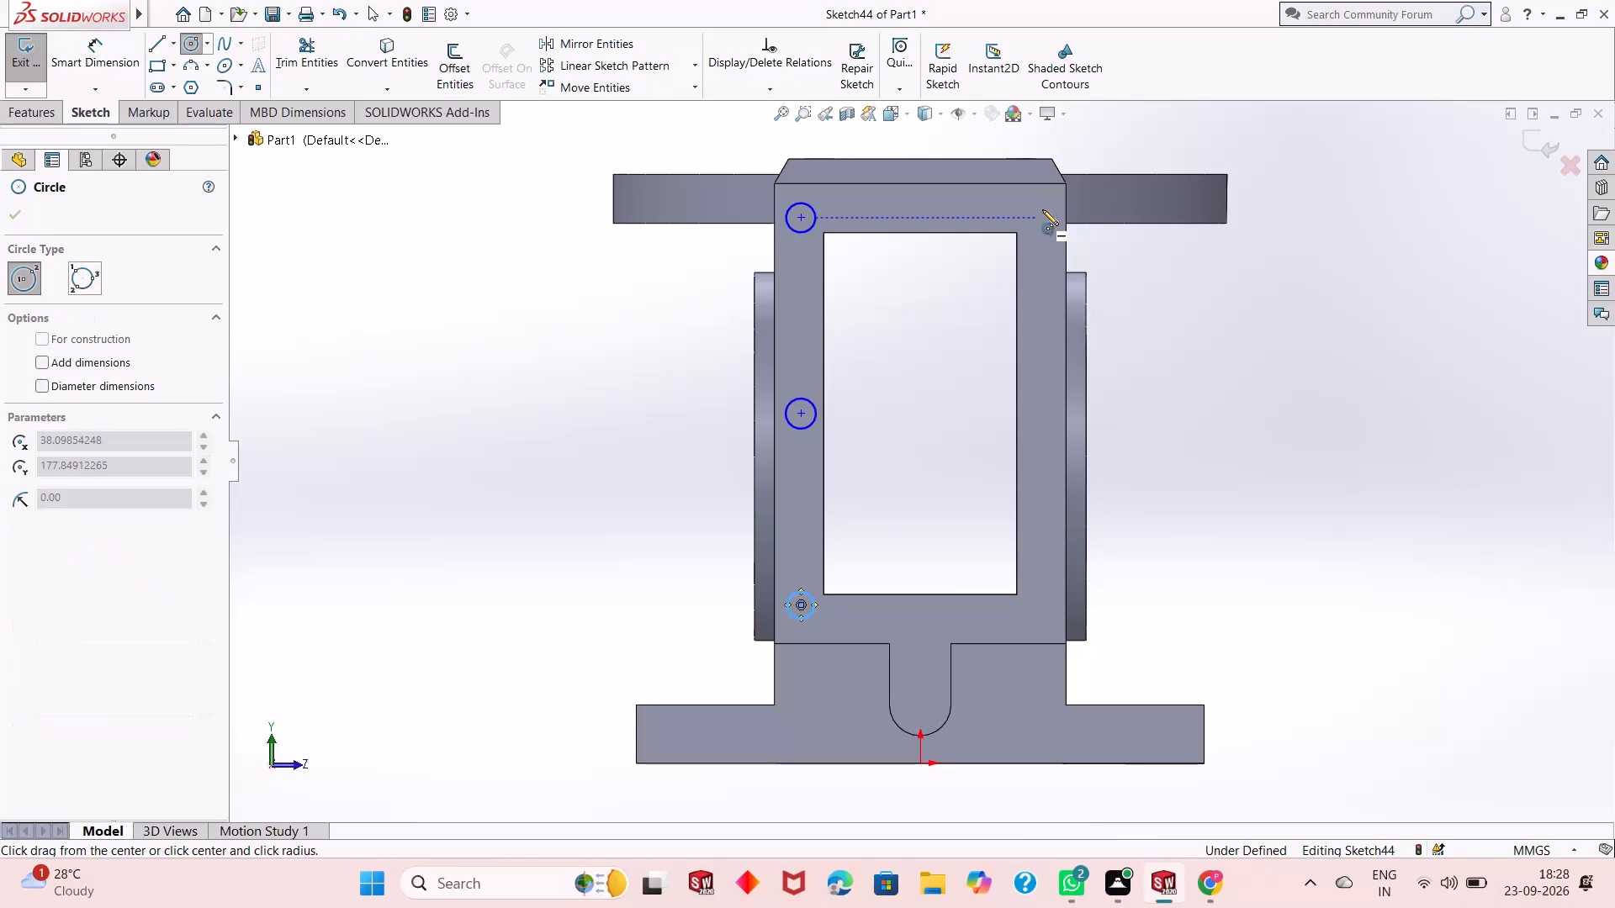
left_click(1043, 205)
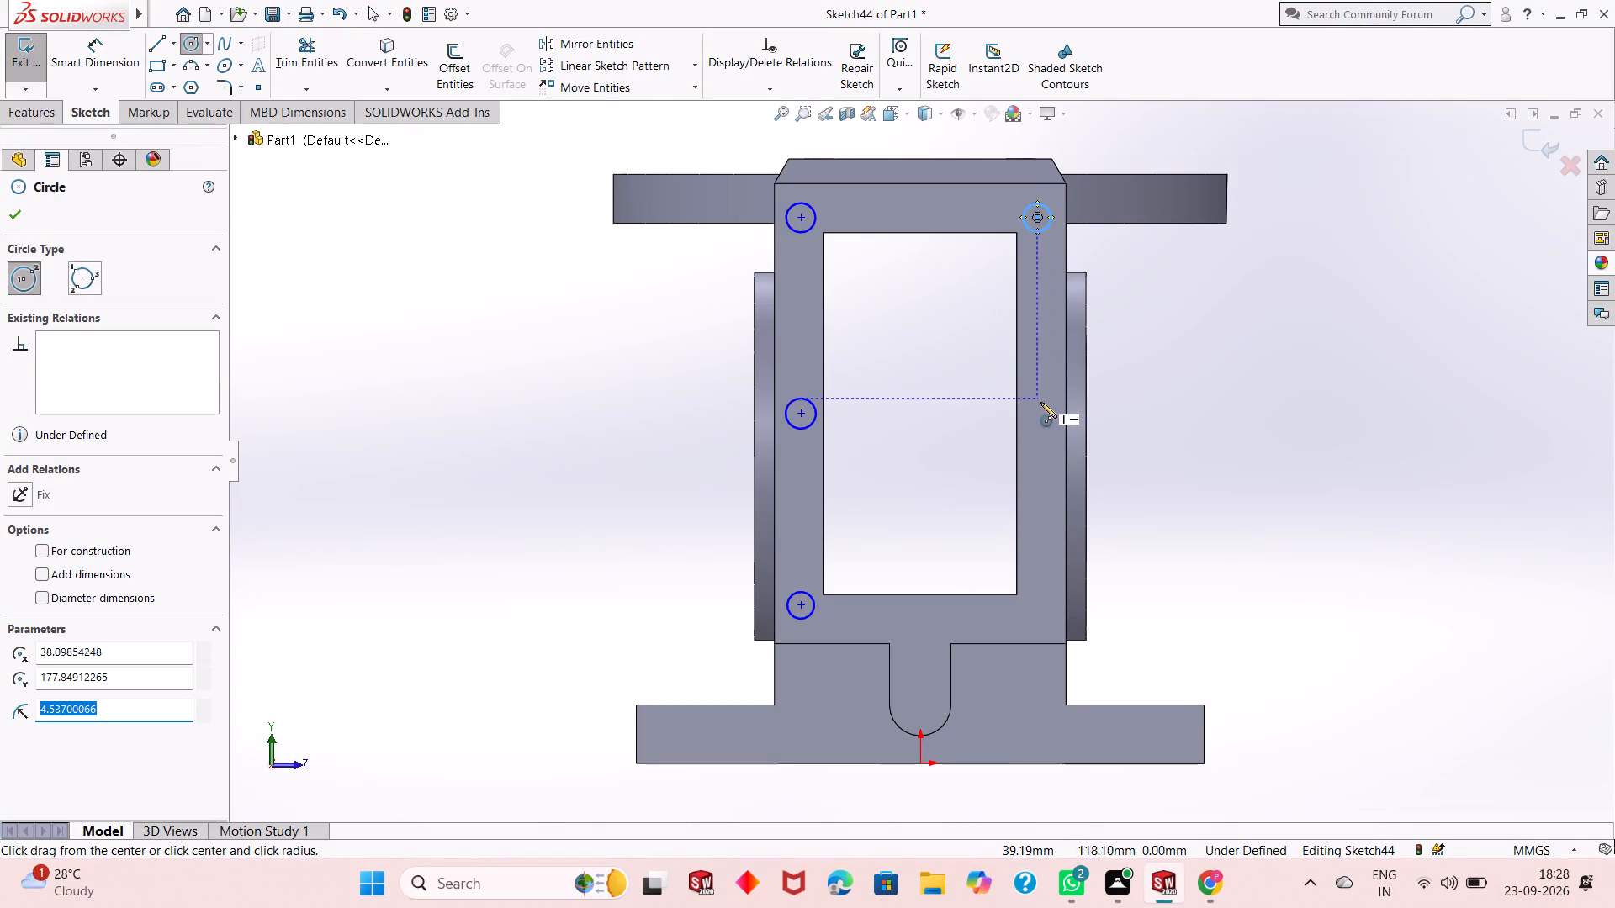
left_click(1041, 417)
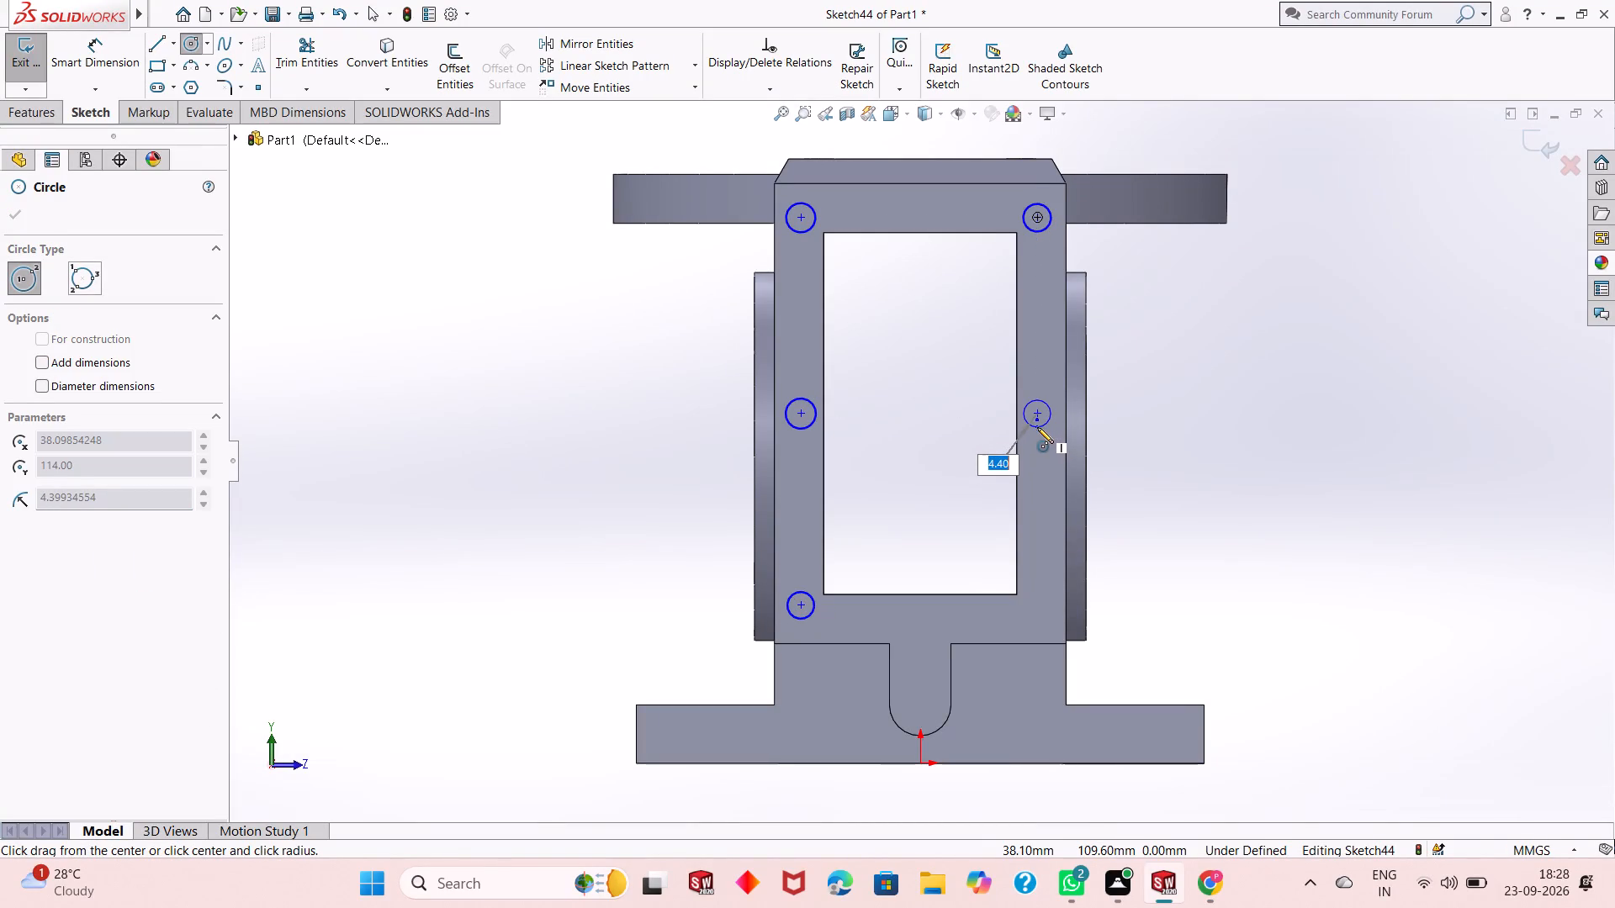
left_click(1037, 427)
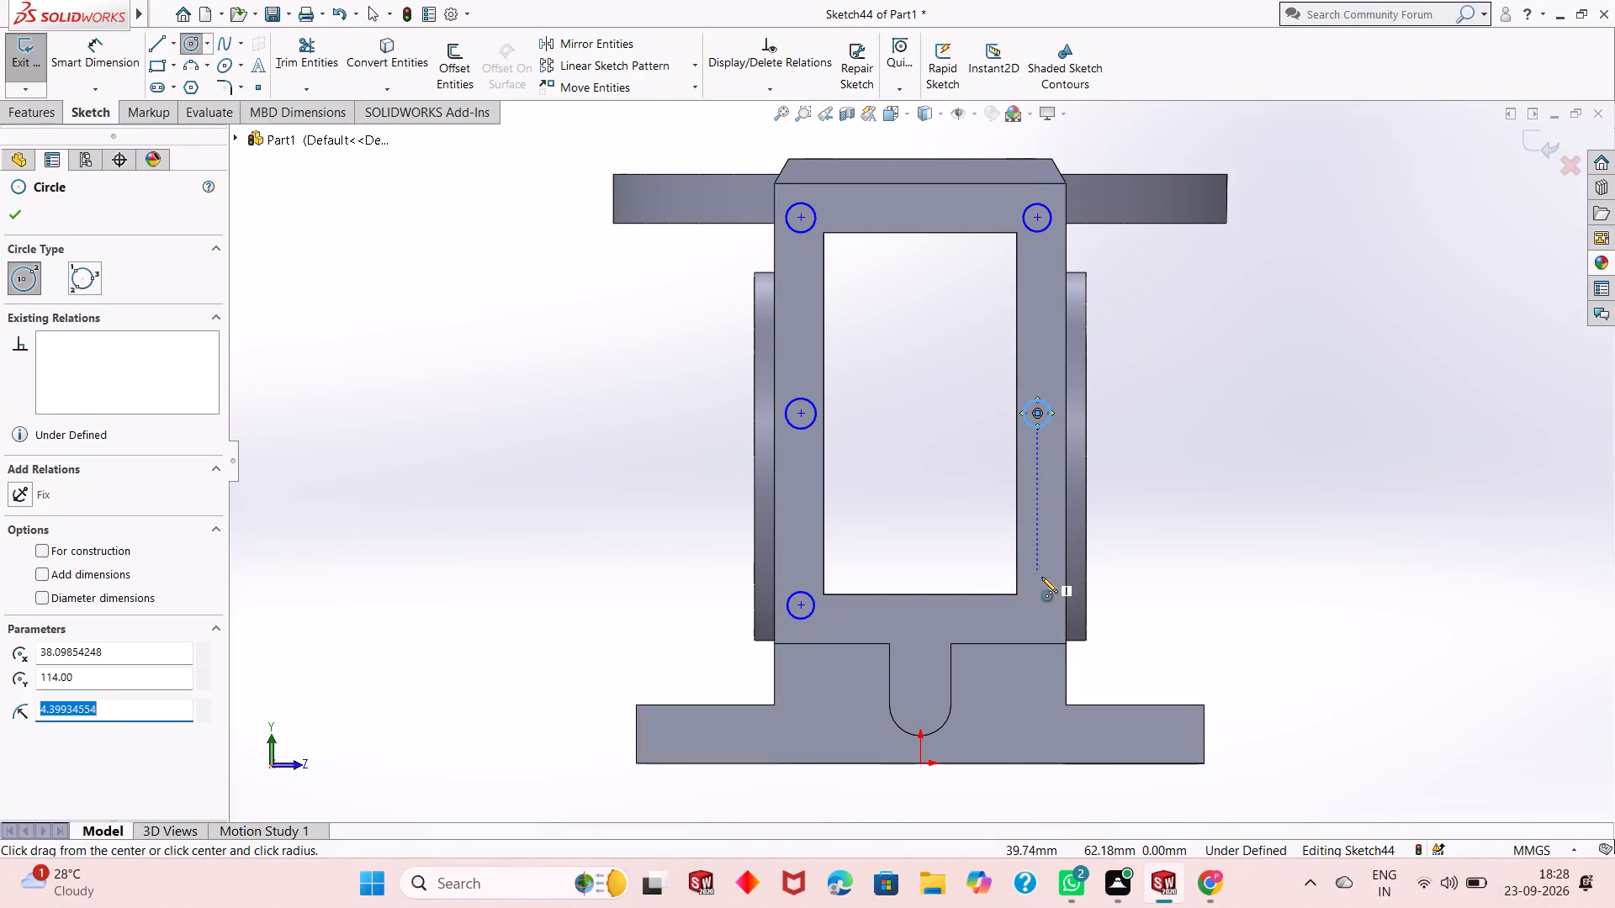
left_click(1040, 610)
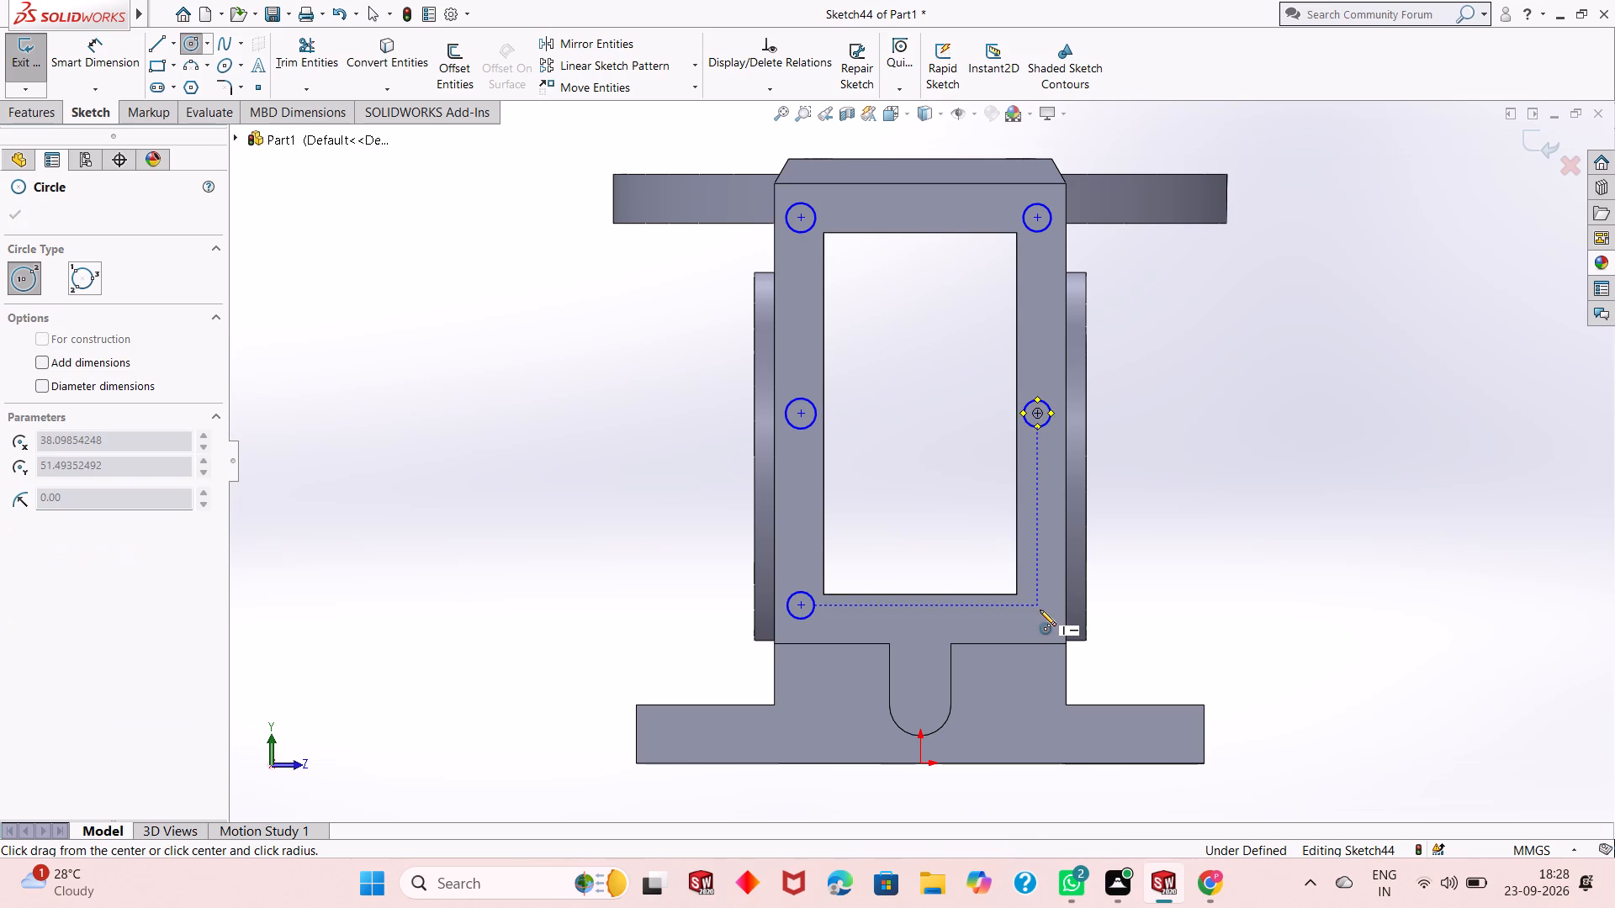
left_click(1048, 594)
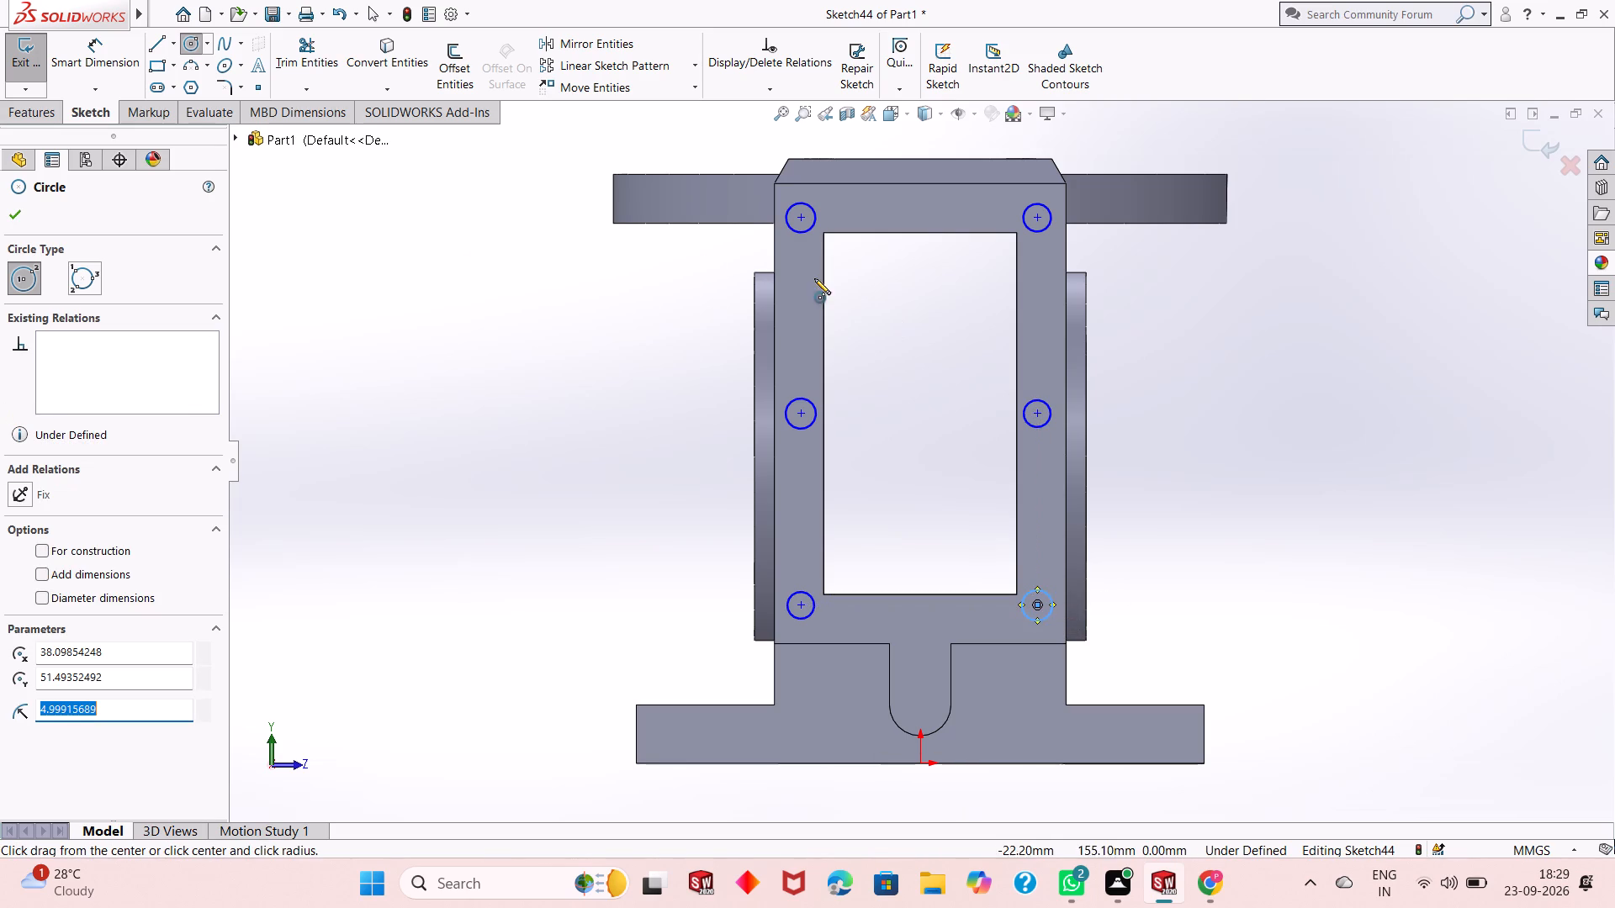
left_click(13, 204)
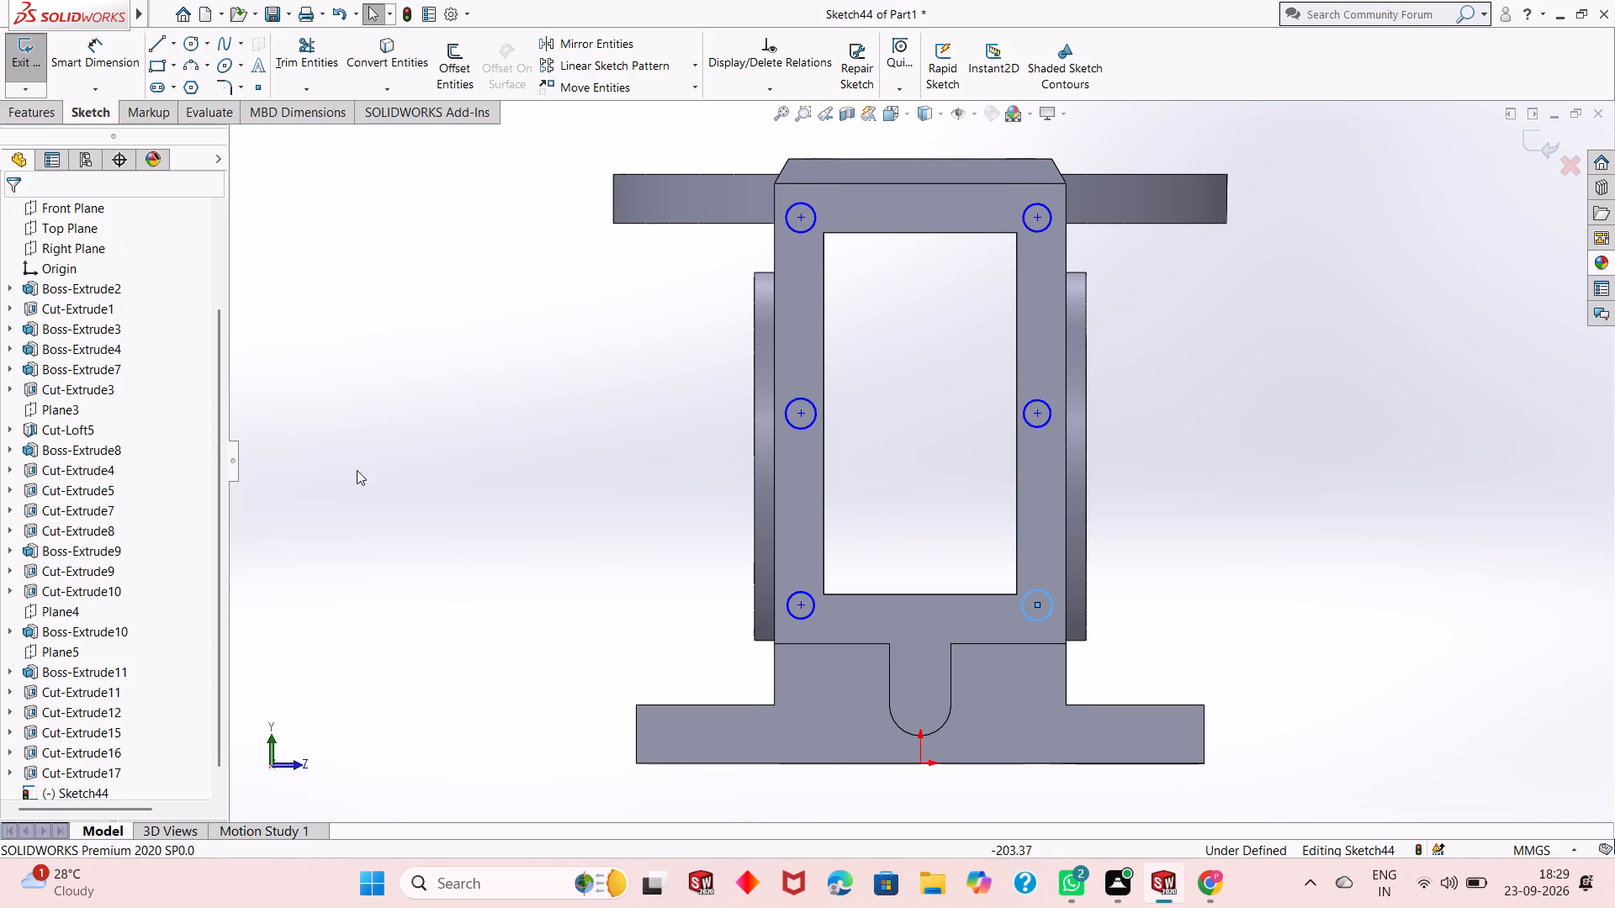
Dimension the three circles on the frame's -Z upright to 10 mm diameter each.
left_click(104, 71)
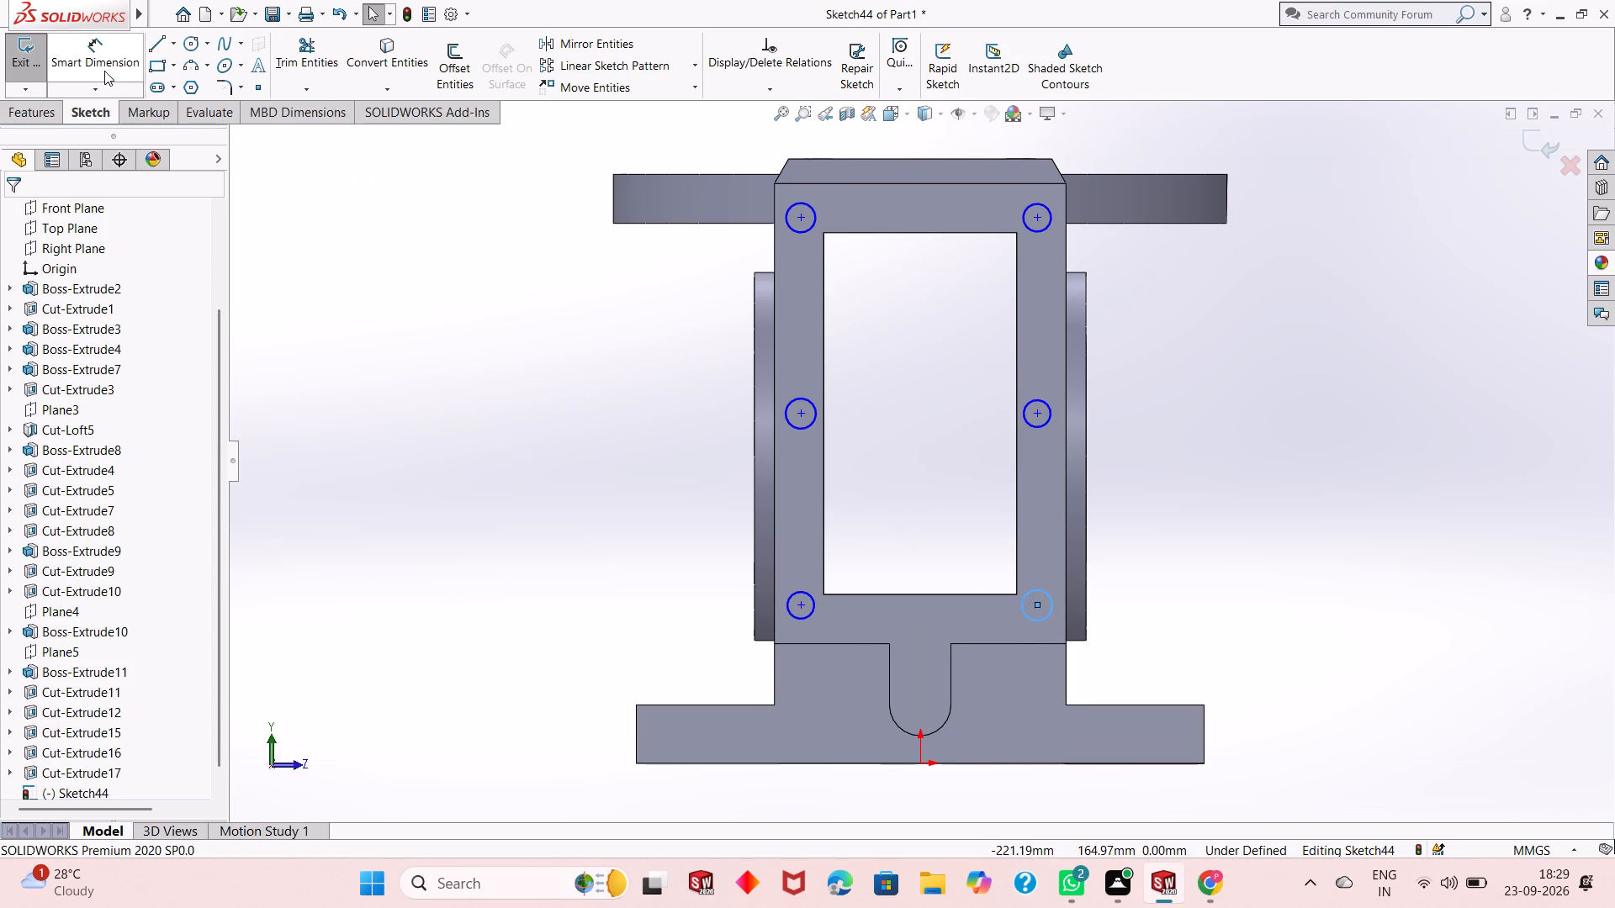
left_click(797, 232)
left_click(518, 388)
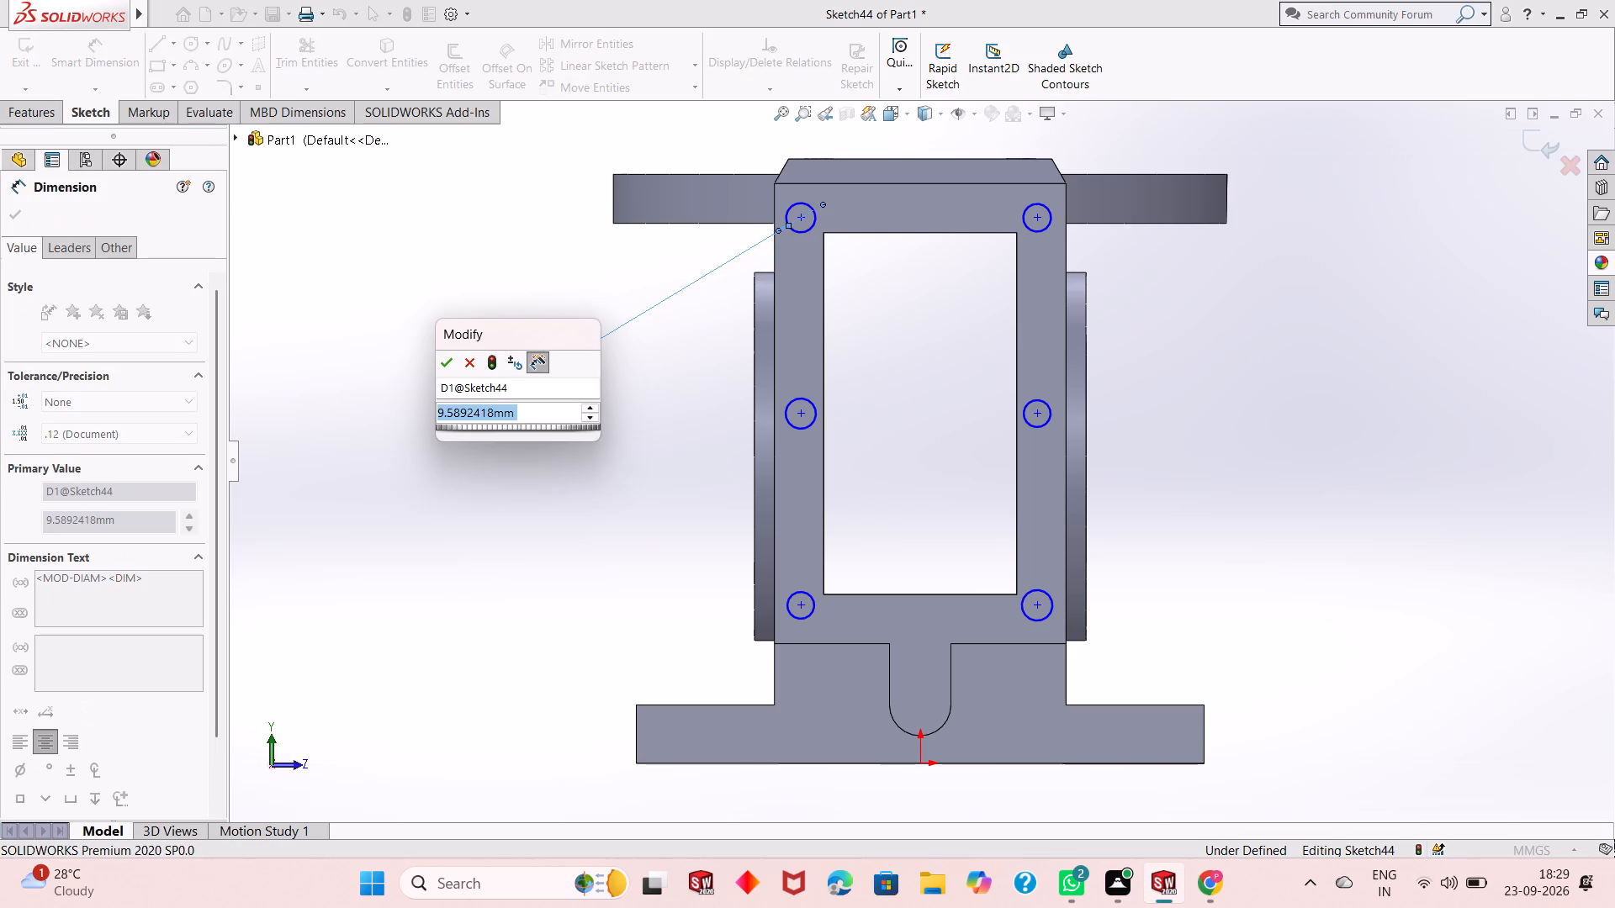
type("10")
key("Return")
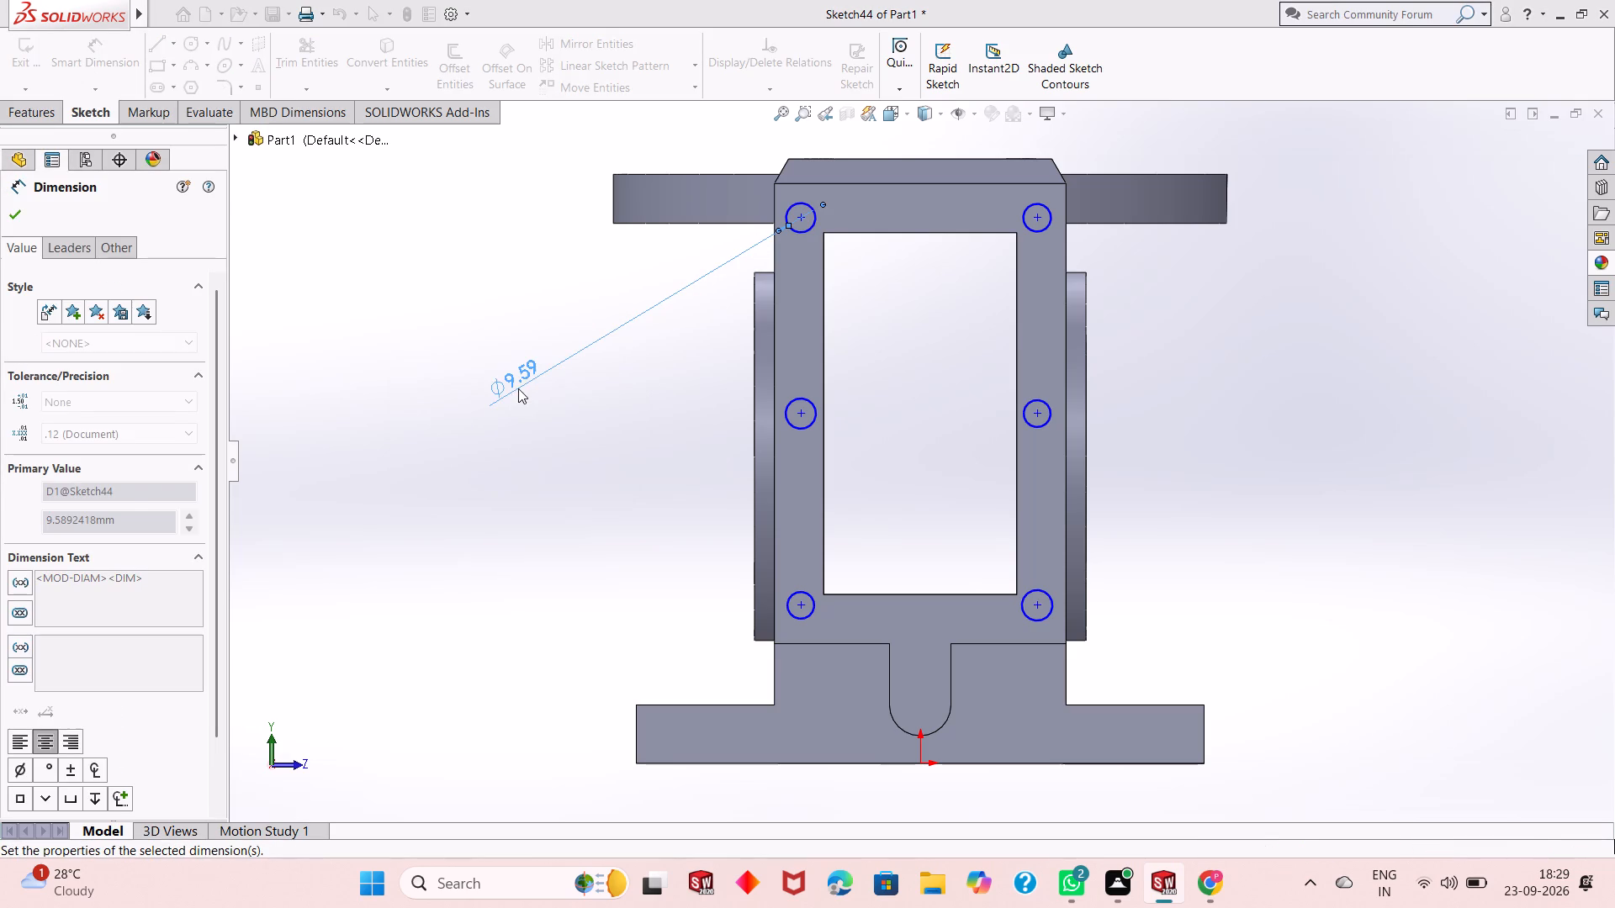
left_click(805, 429)
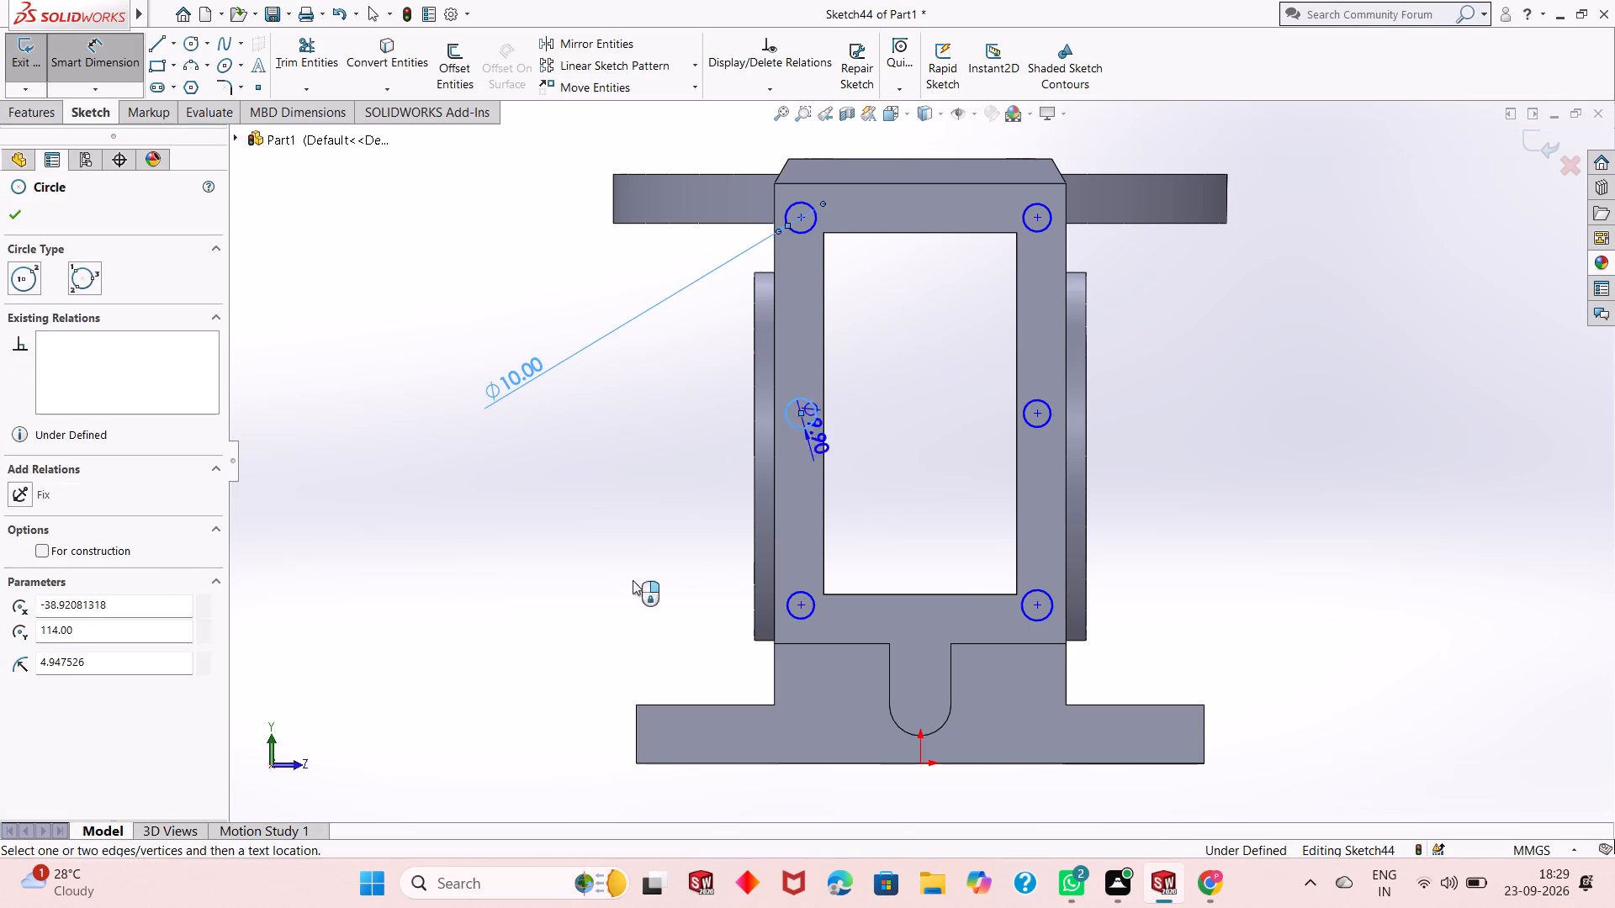
left_click(559, 599)
type("10")
key("Return")
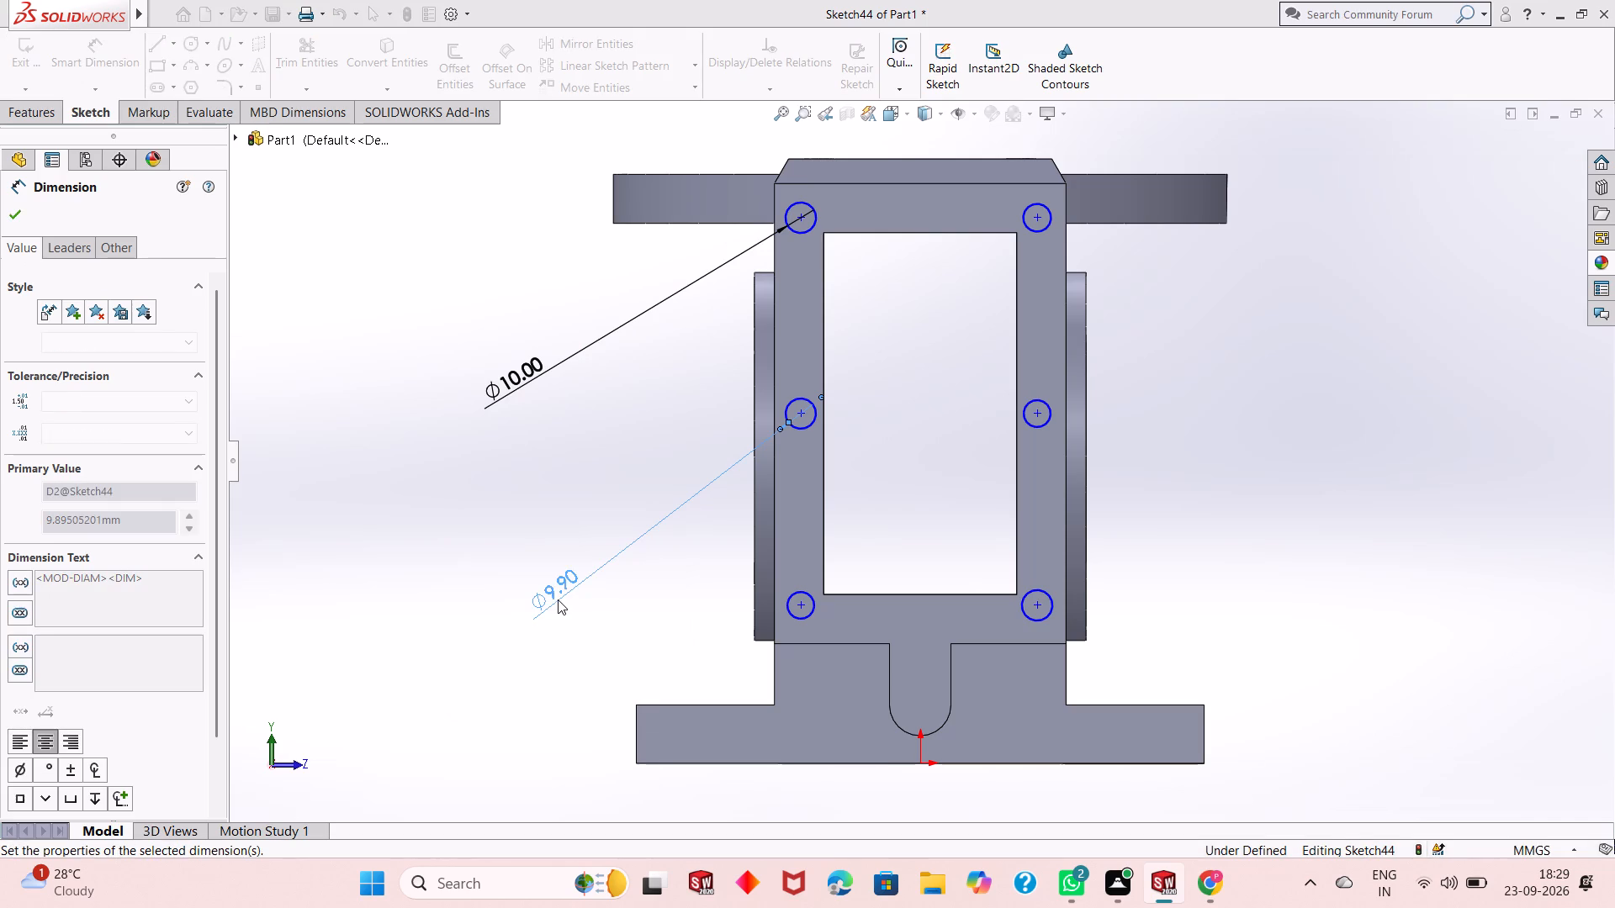
left_click(801, 623)
left_click(585, 694)
type("10")
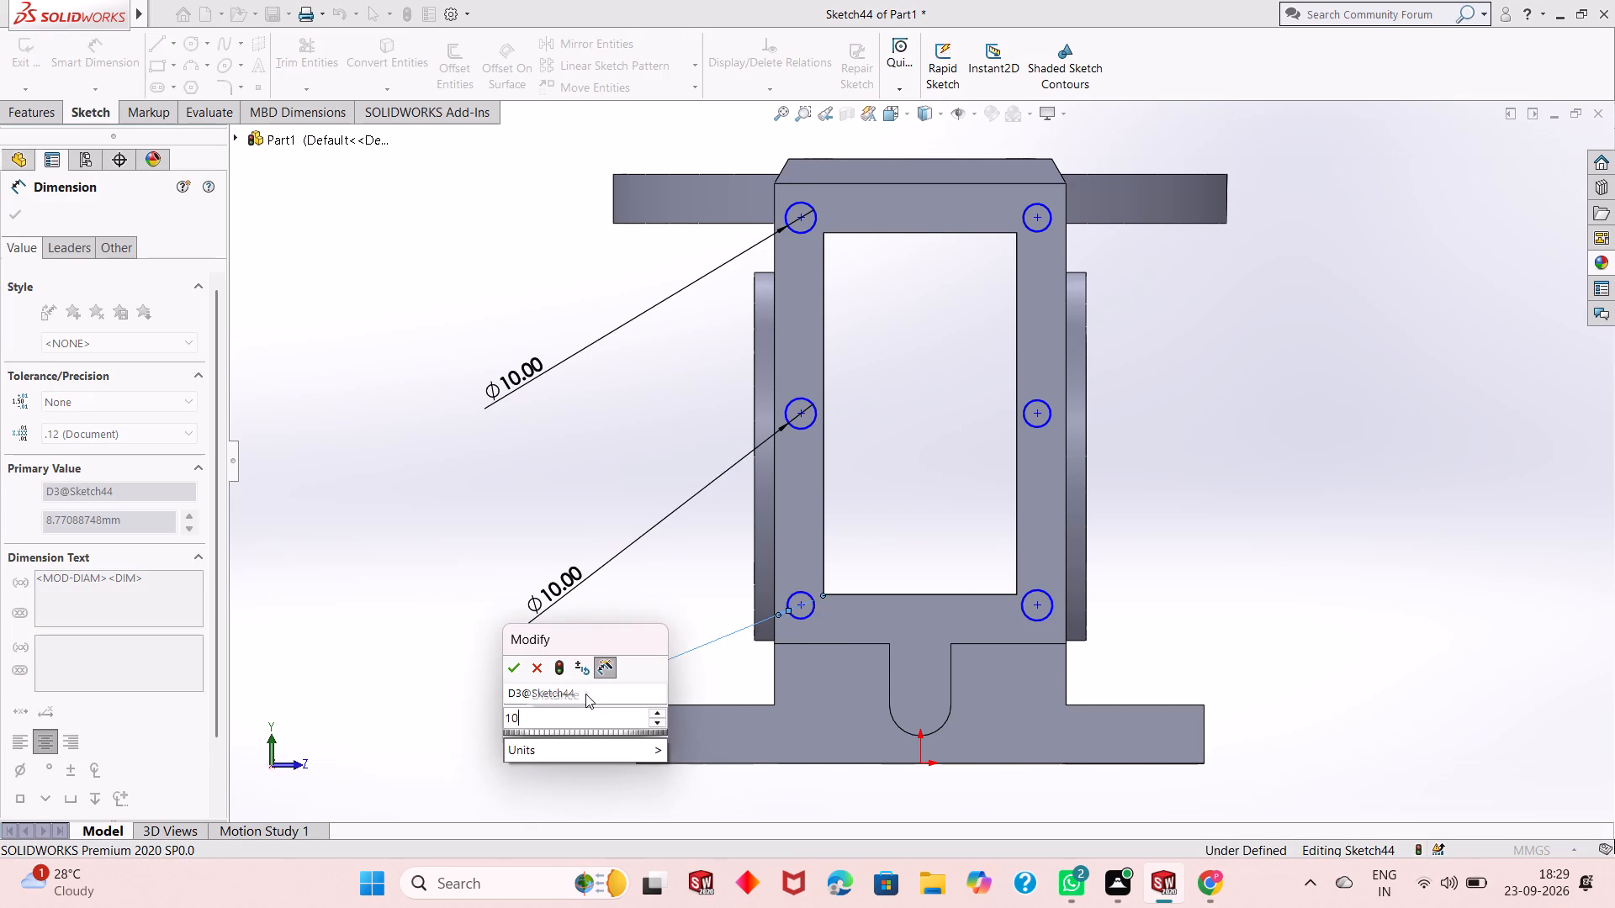
key("Return")
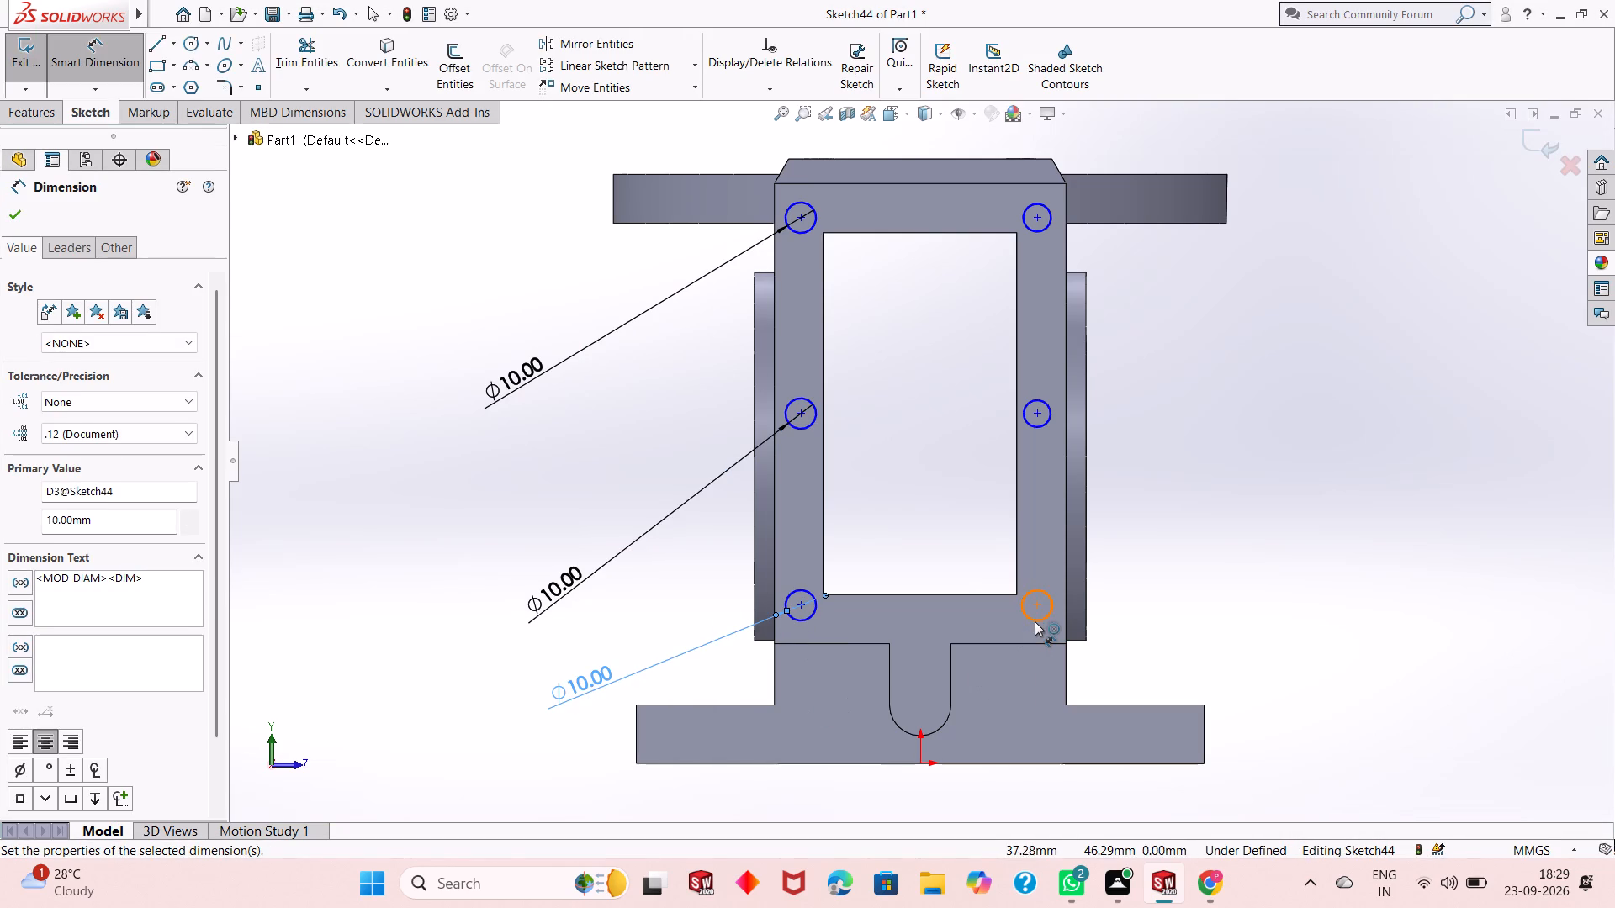
Dimension the three circles on the frame's +Z upright to 10 mm diameter each.
left_click(1035, 621)
left_click(1219, 684)
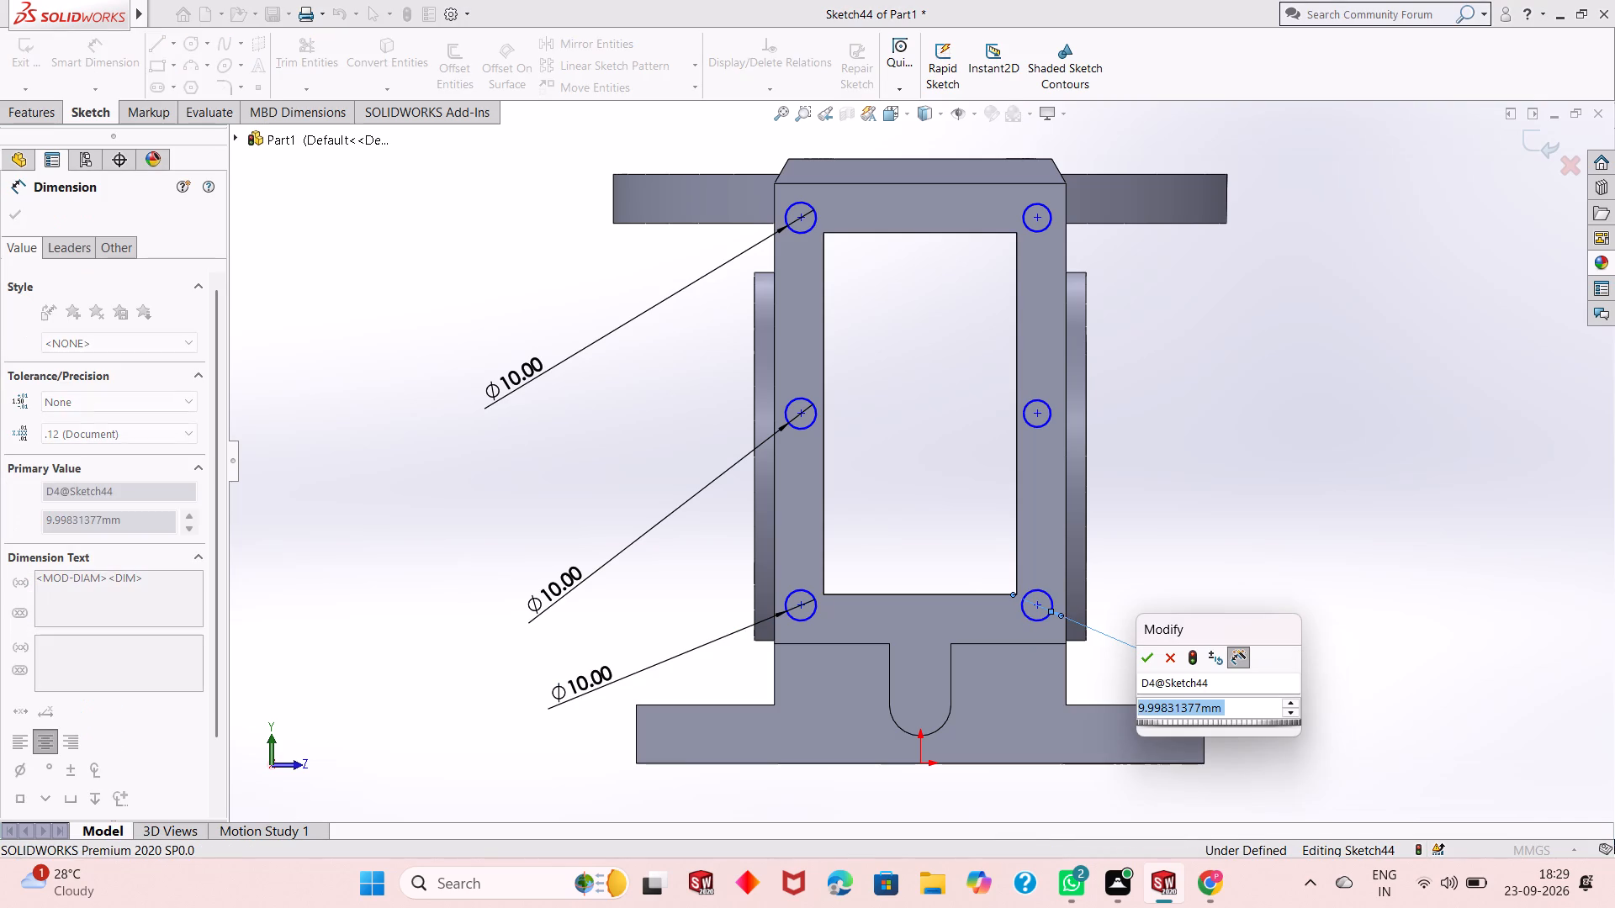
type("10")
key("Return")
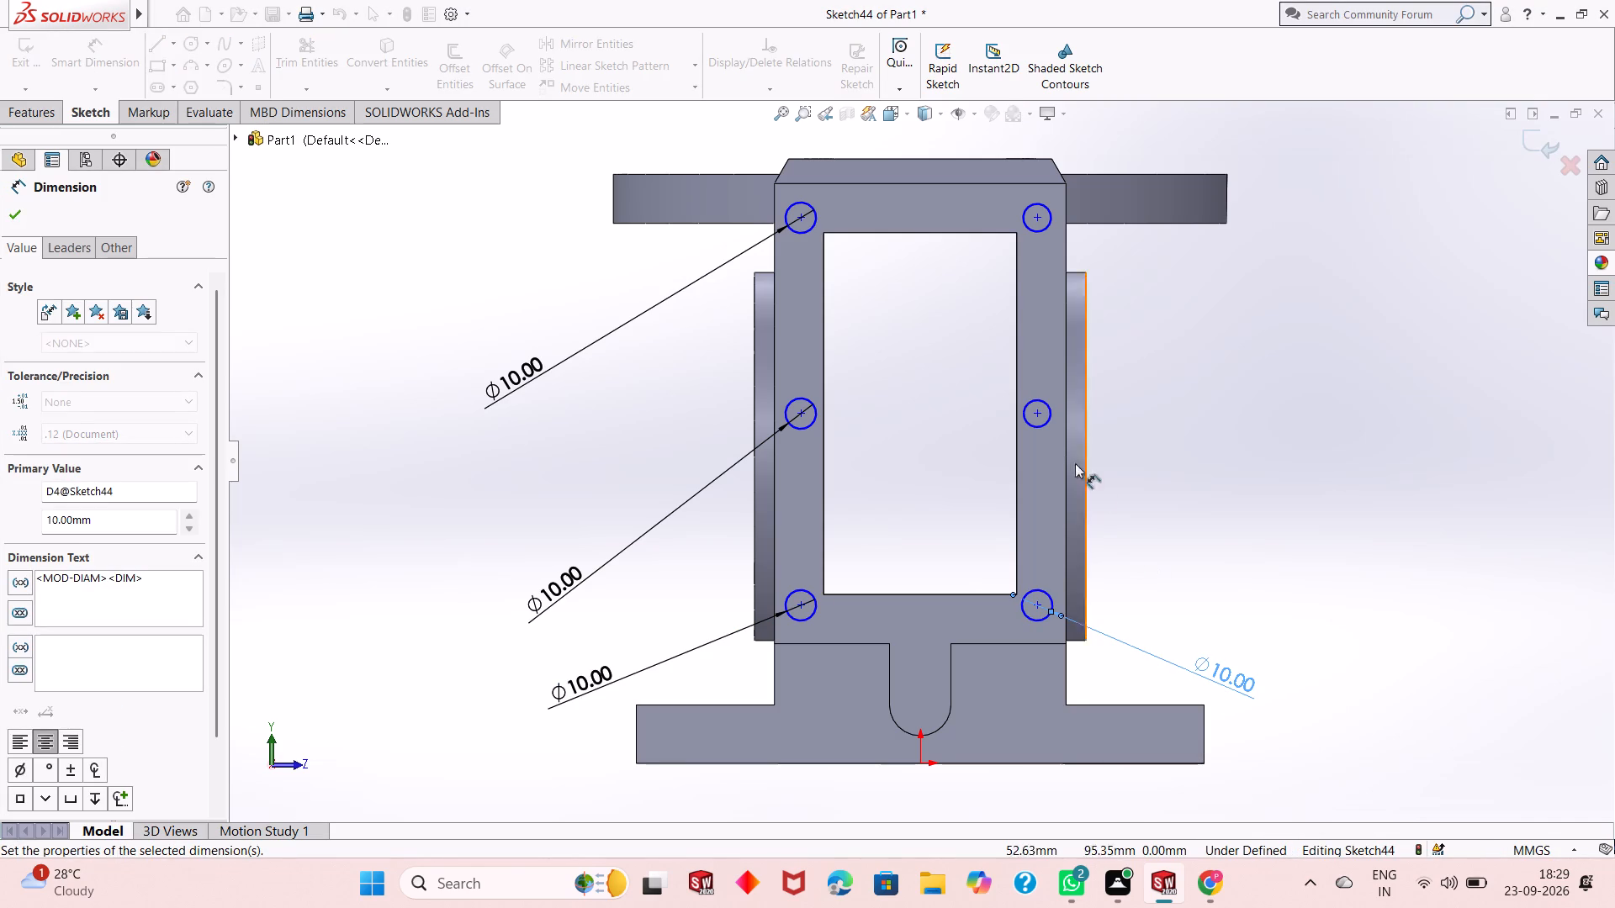
left_click(1049, 425)
left_click(1239, 519)
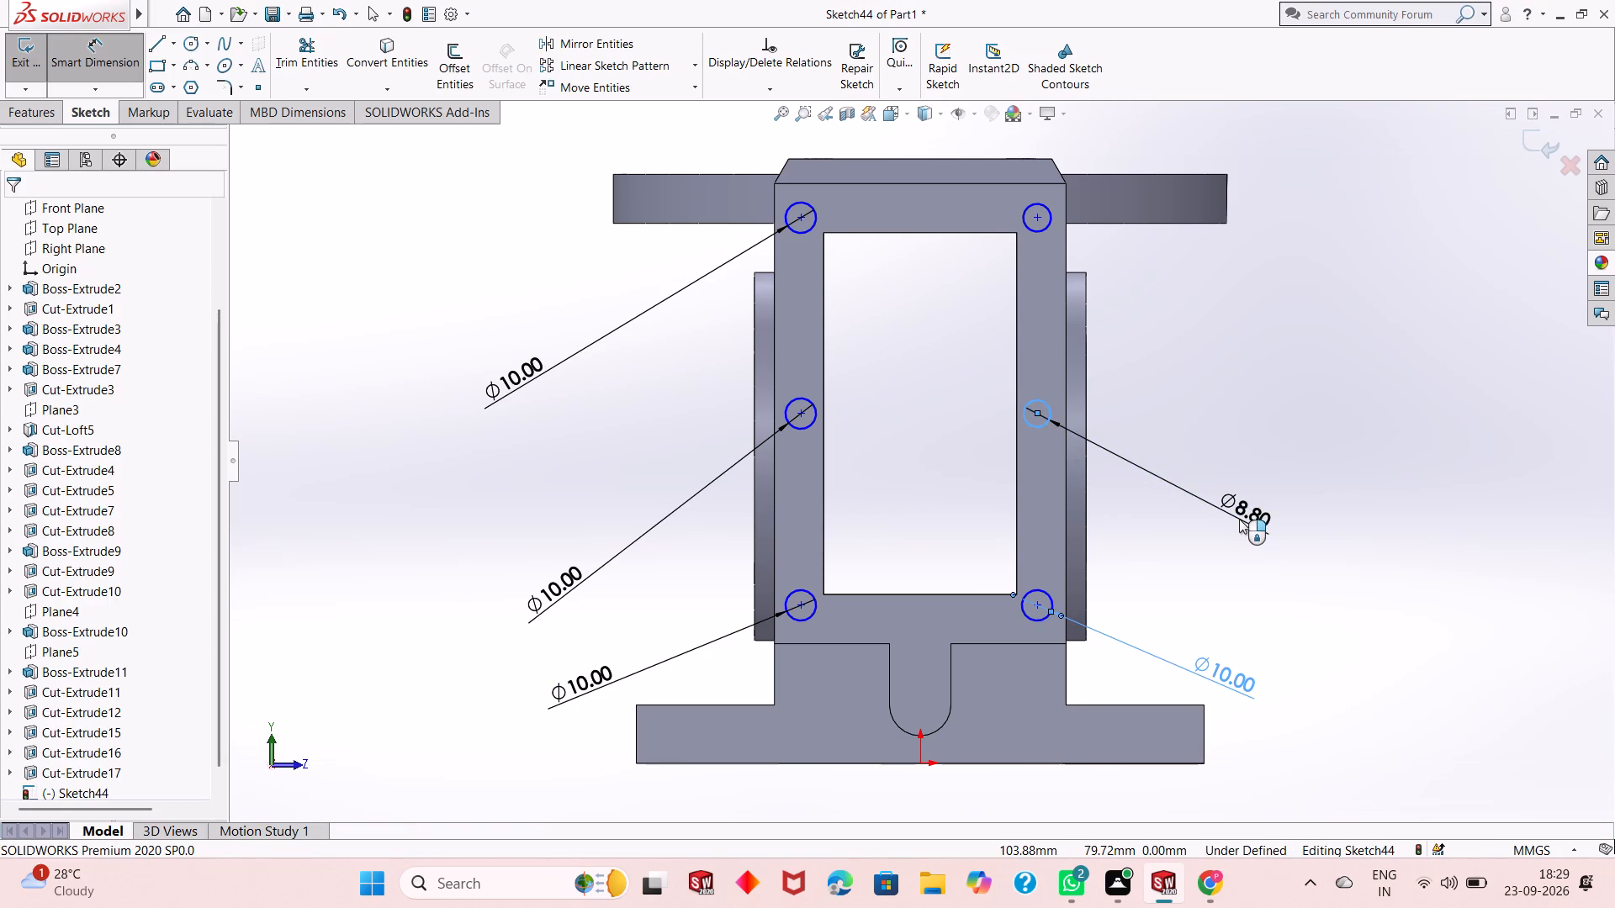
type("10")
key("Return")
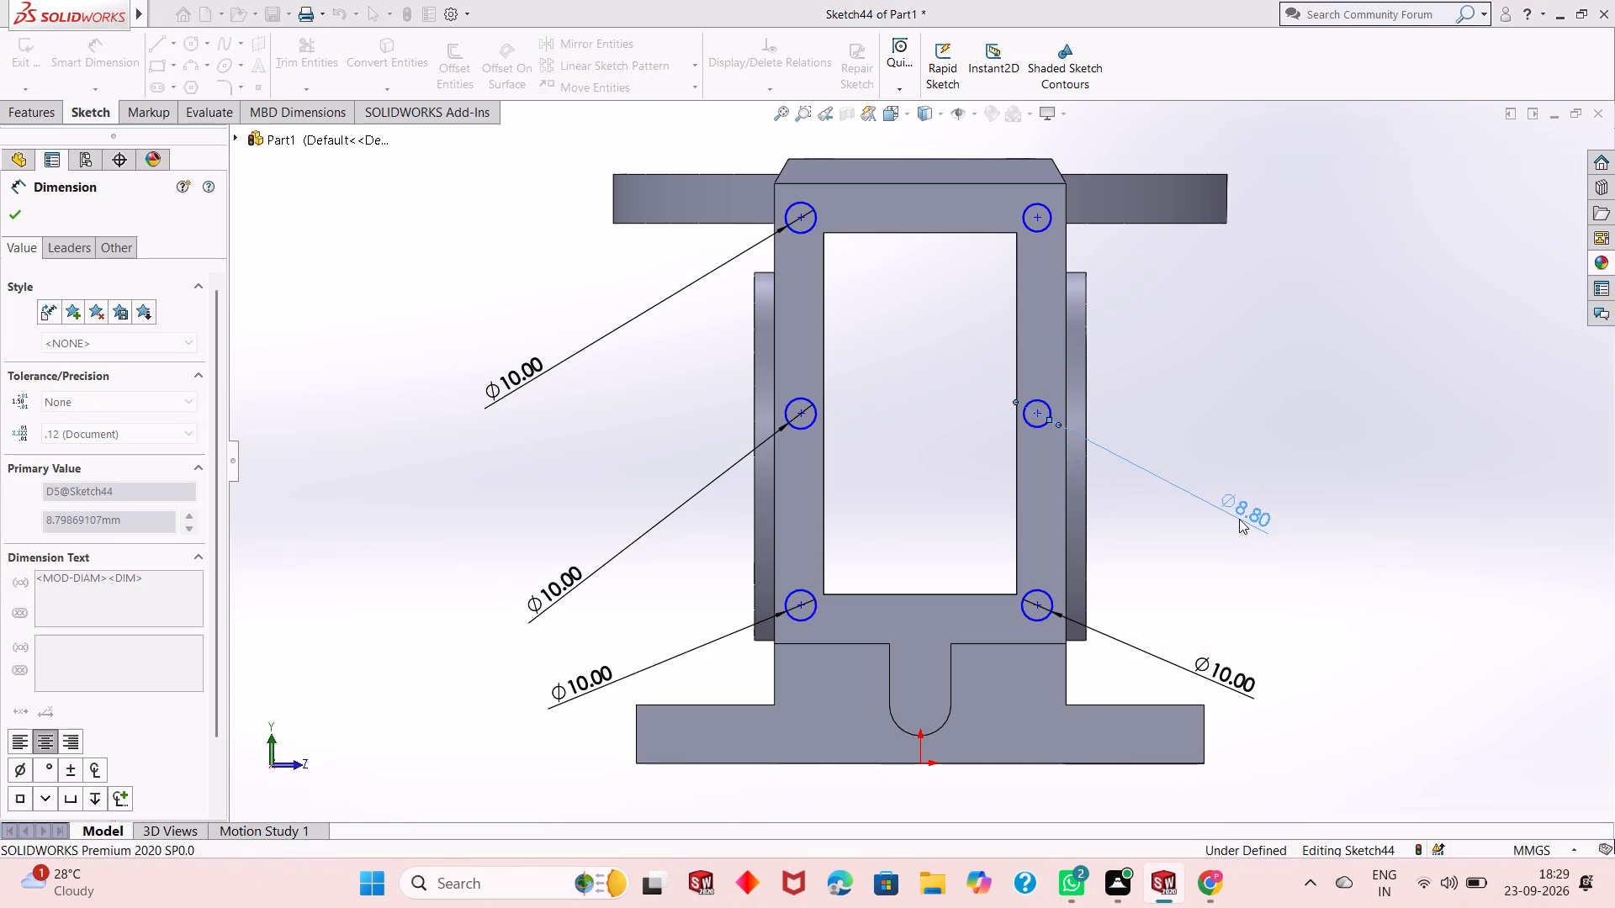
left_click(1040, 233)
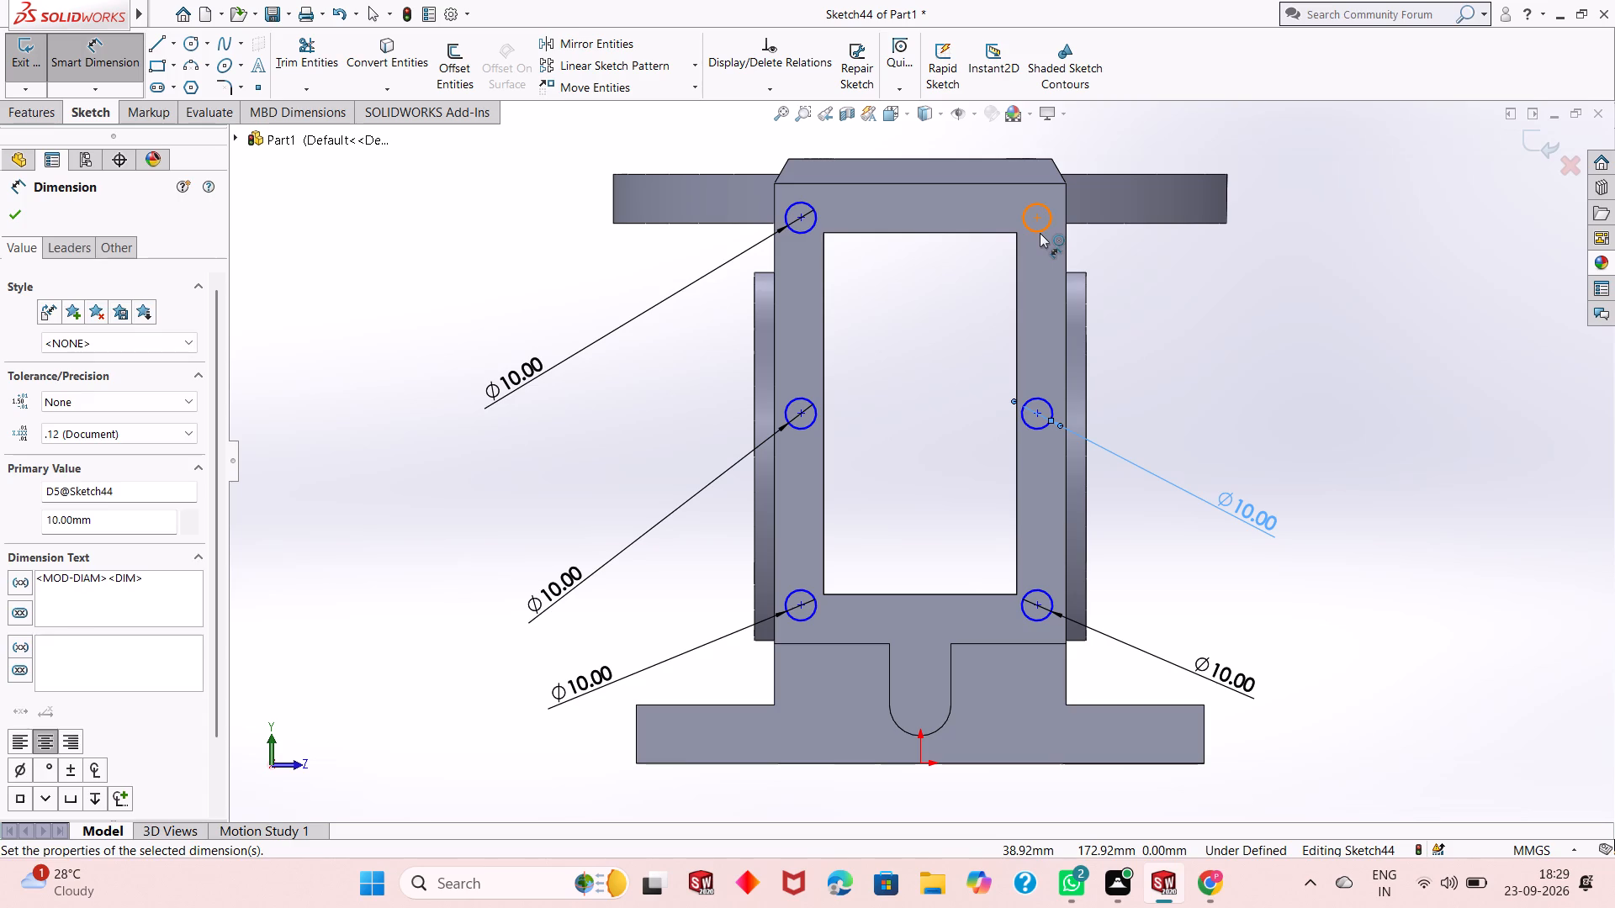
left_click(1254, 358)
type("10")
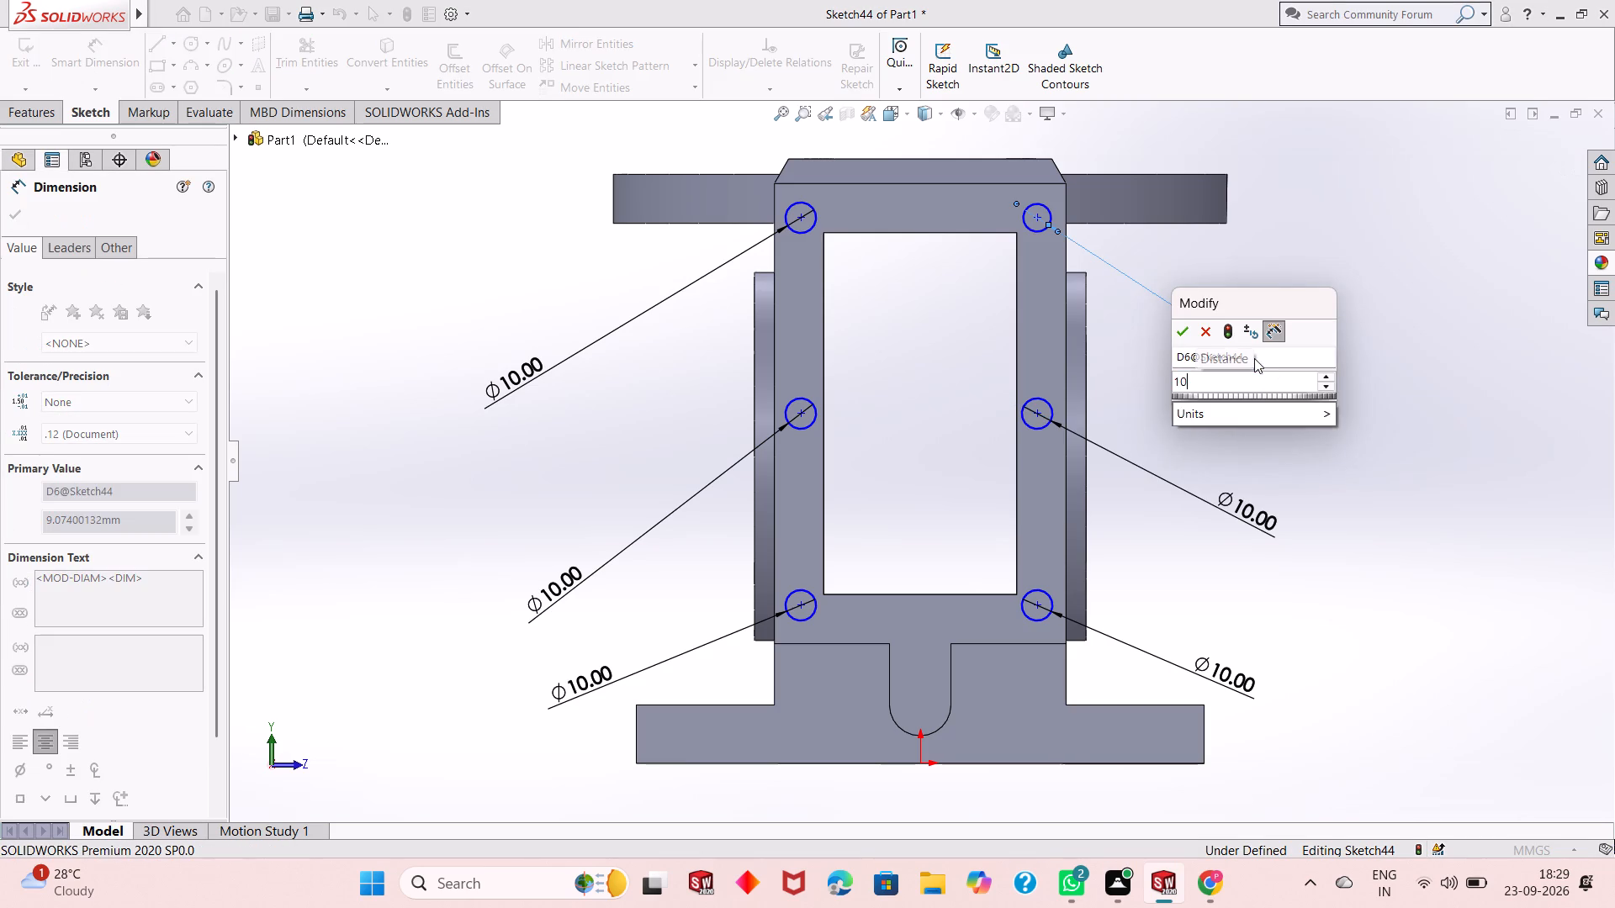
key("Return")
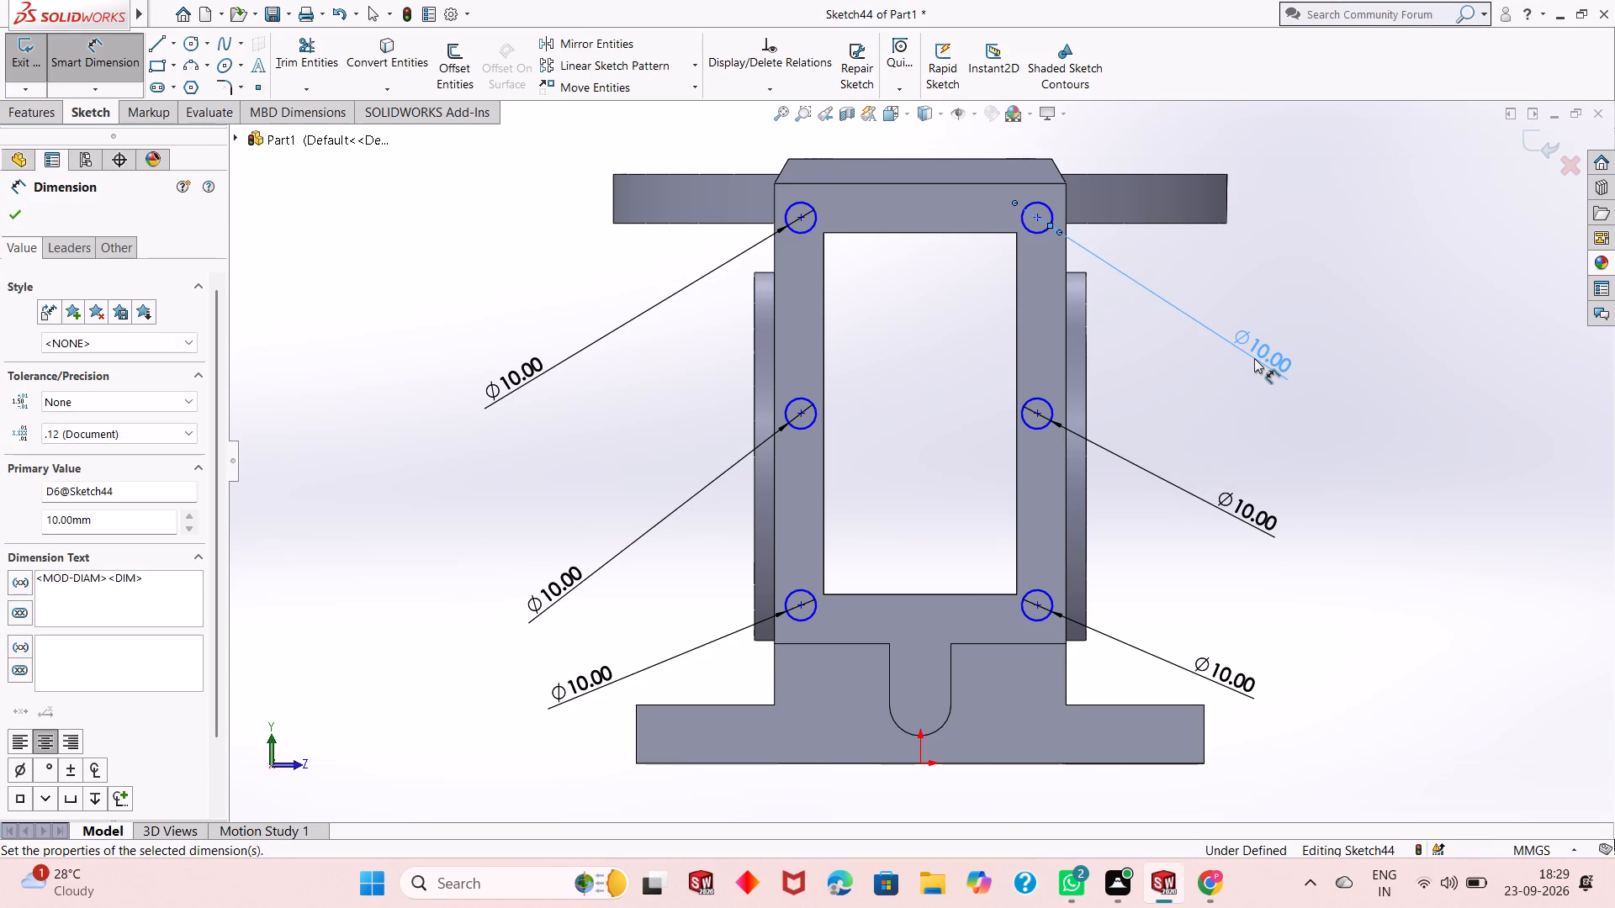
Dimension the top -Z circle's centre 8 mm horizontally from the frame's outer -Z edge.
scroll(865, 257, "down", 2)
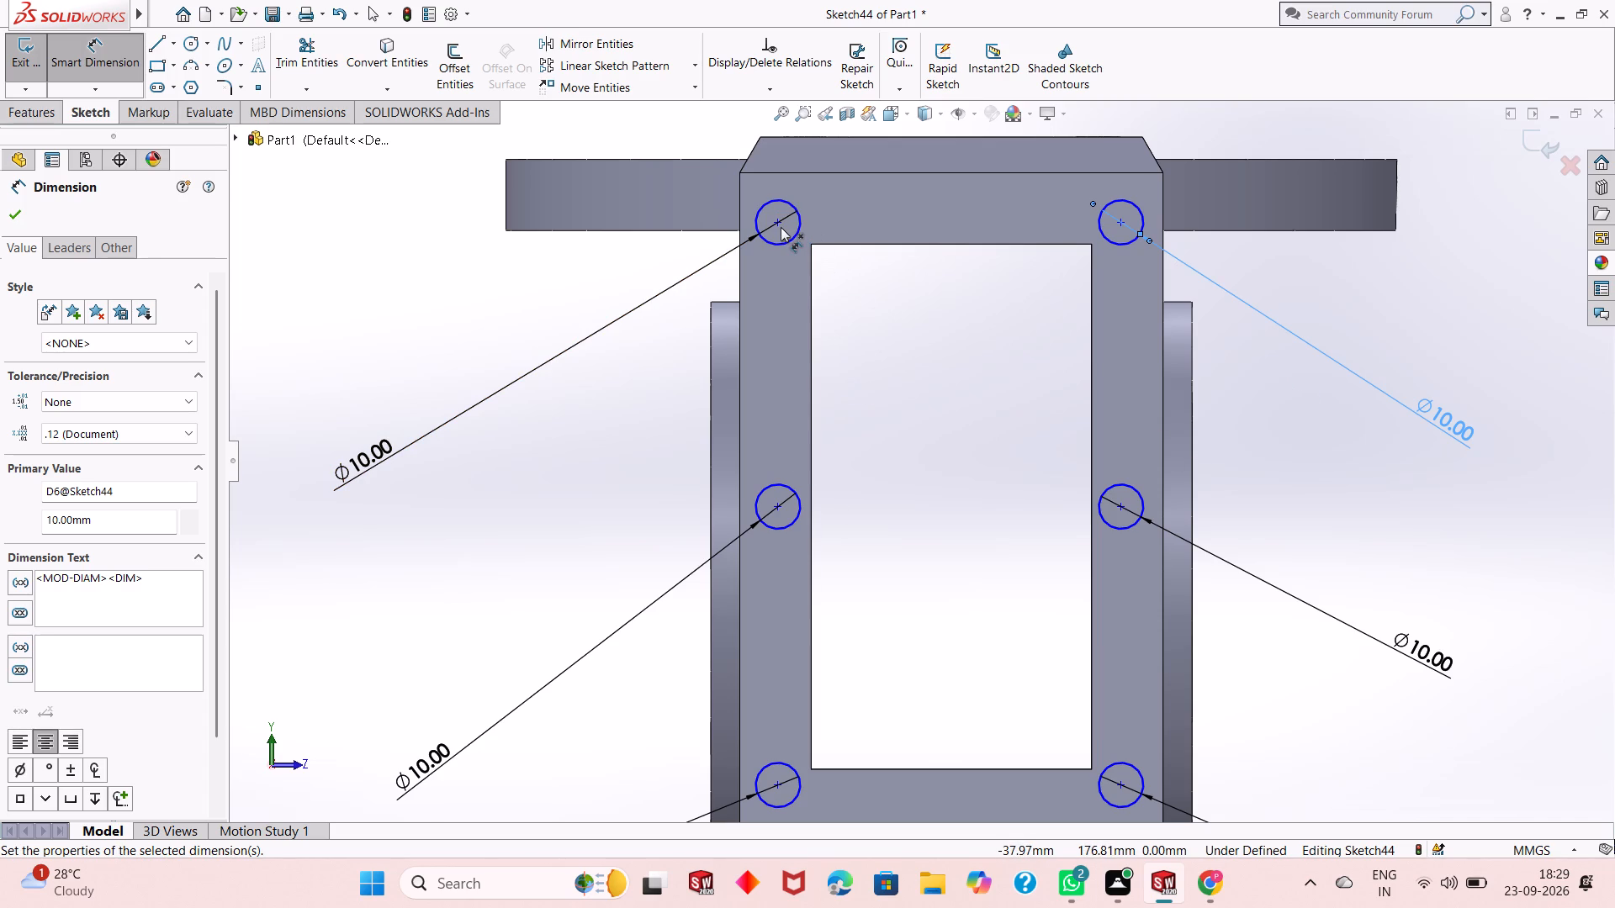
scroll(956, 594, "up", 1)
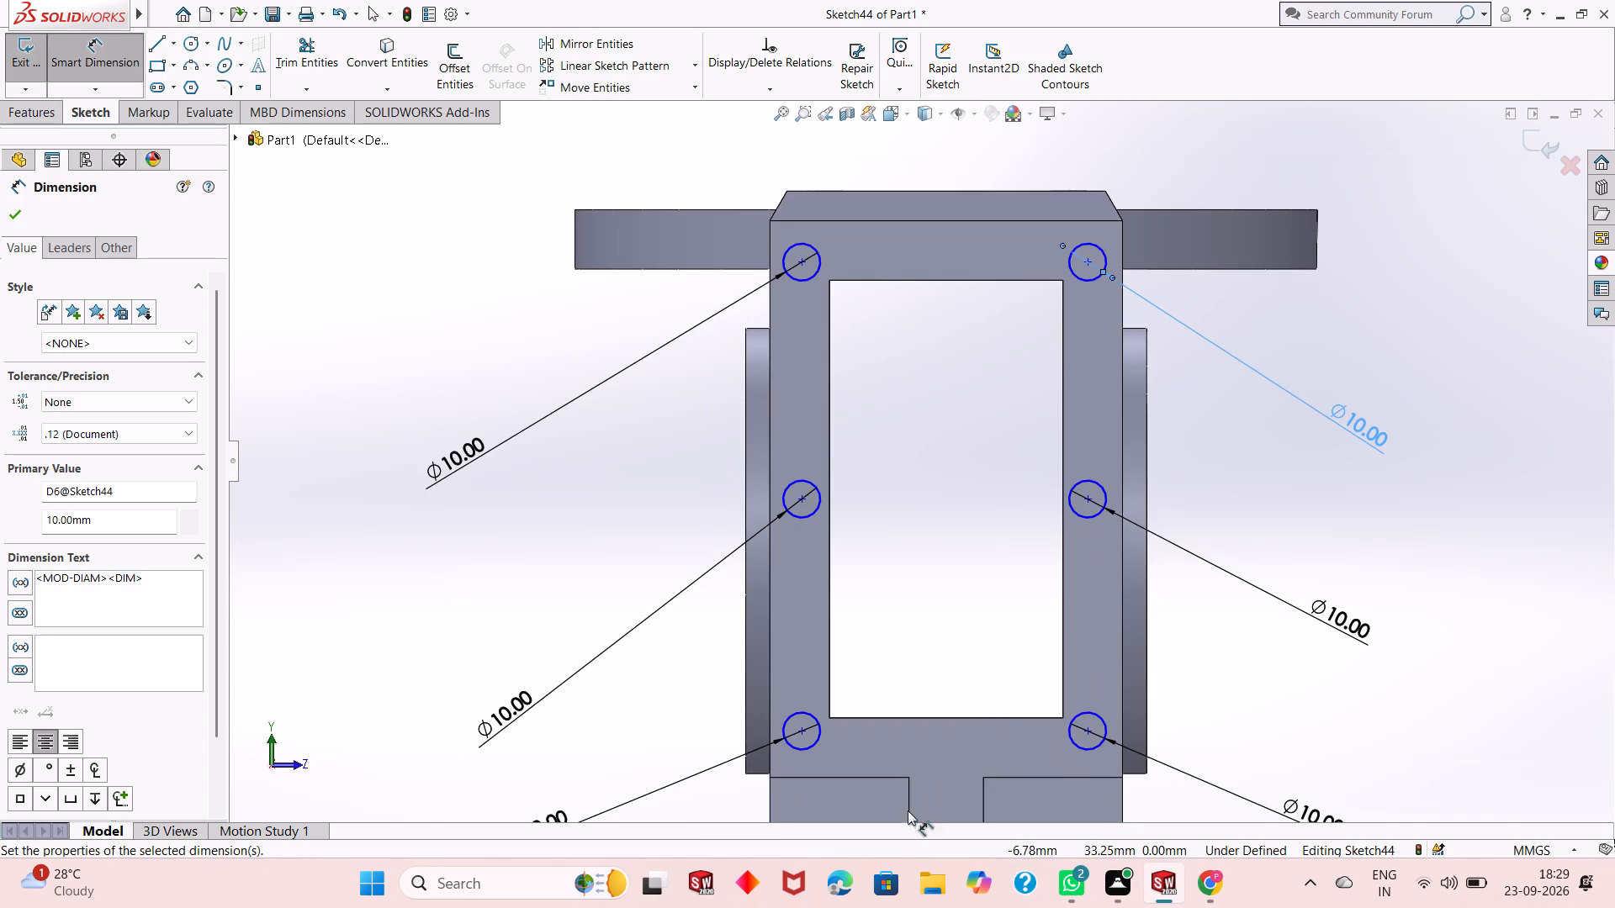
scroll(888, 820, "down", 2)
scroll(806, 703, "up", 2)
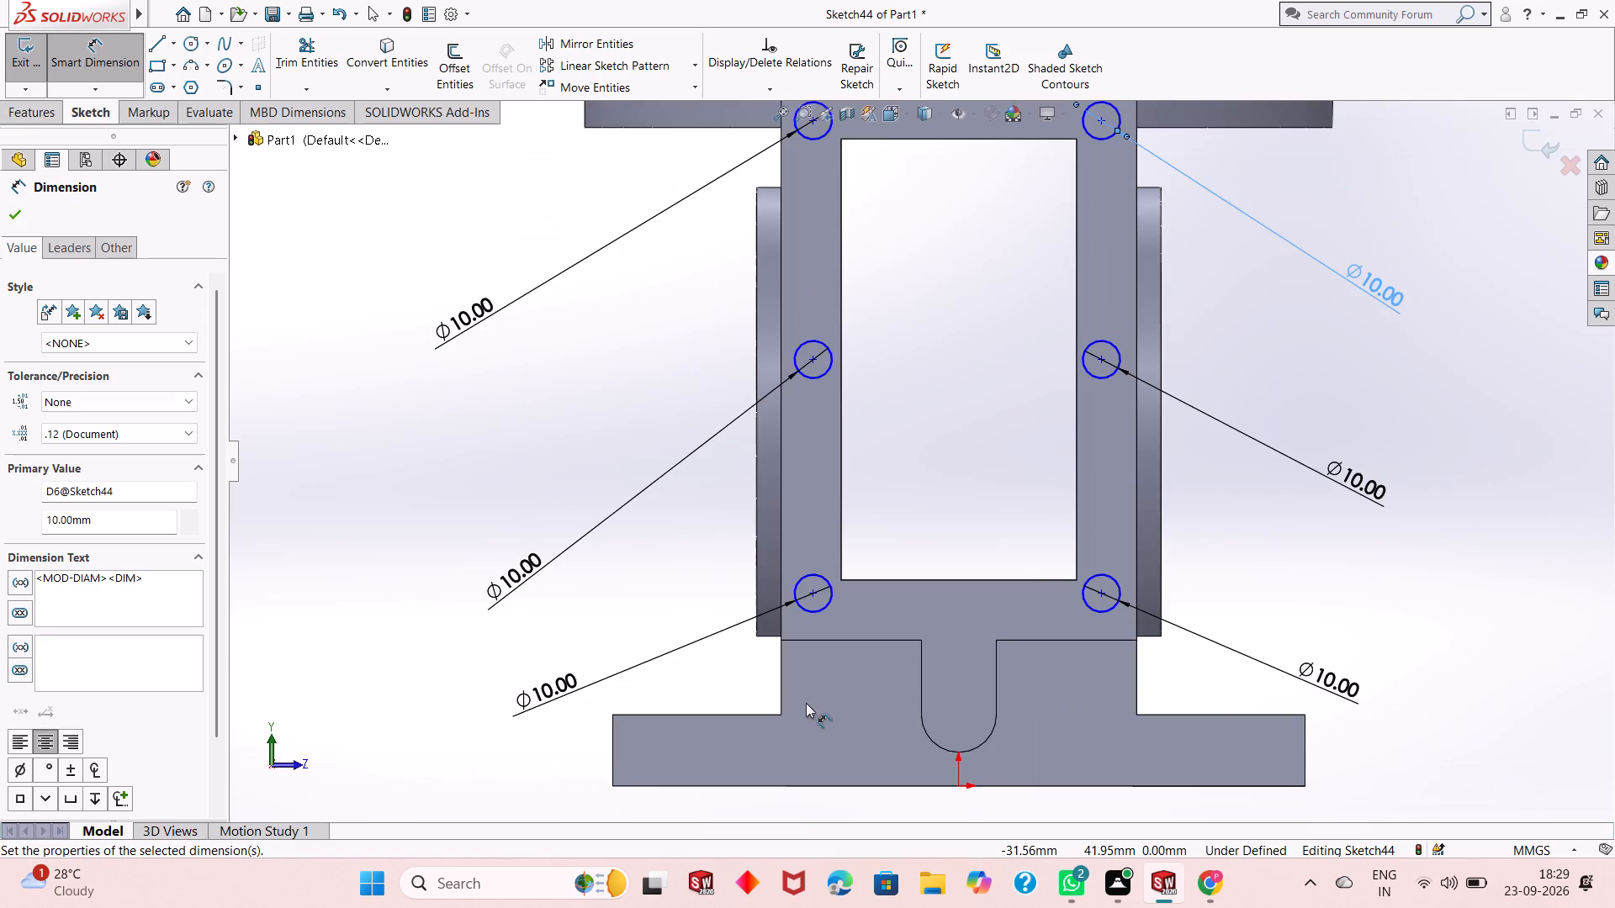
scroll(890, 247, "up", 2)
scroll(887, 126, "down", 3)
scroll(916, 252, "down", 3)
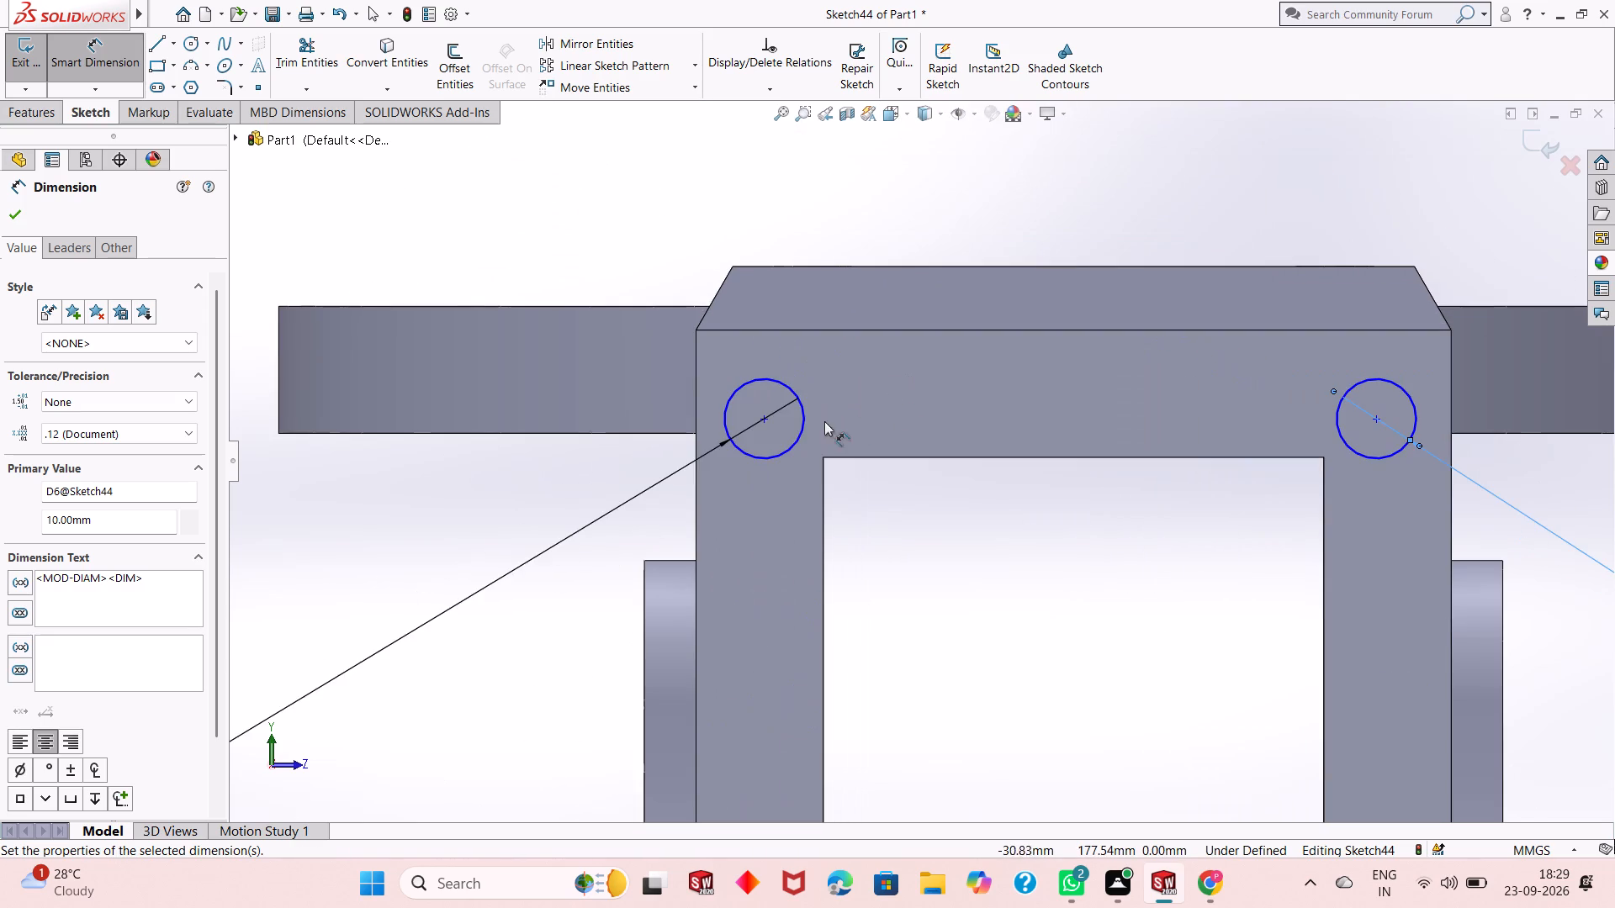
left_click(766, 415)
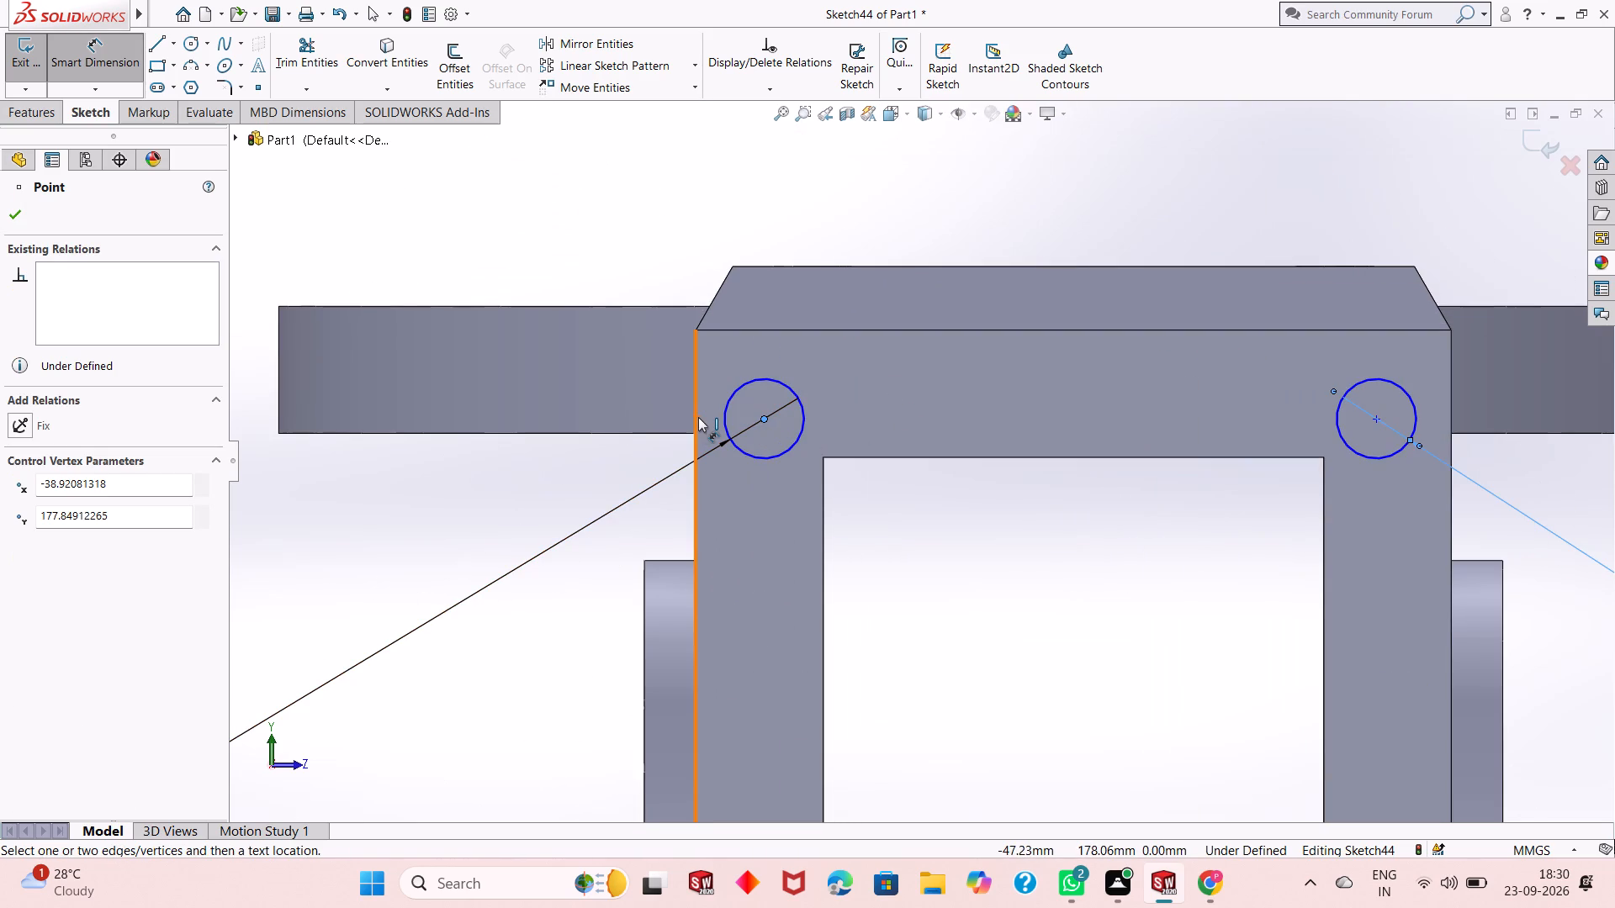
left_click(698, 417)
left_click(712, 172)
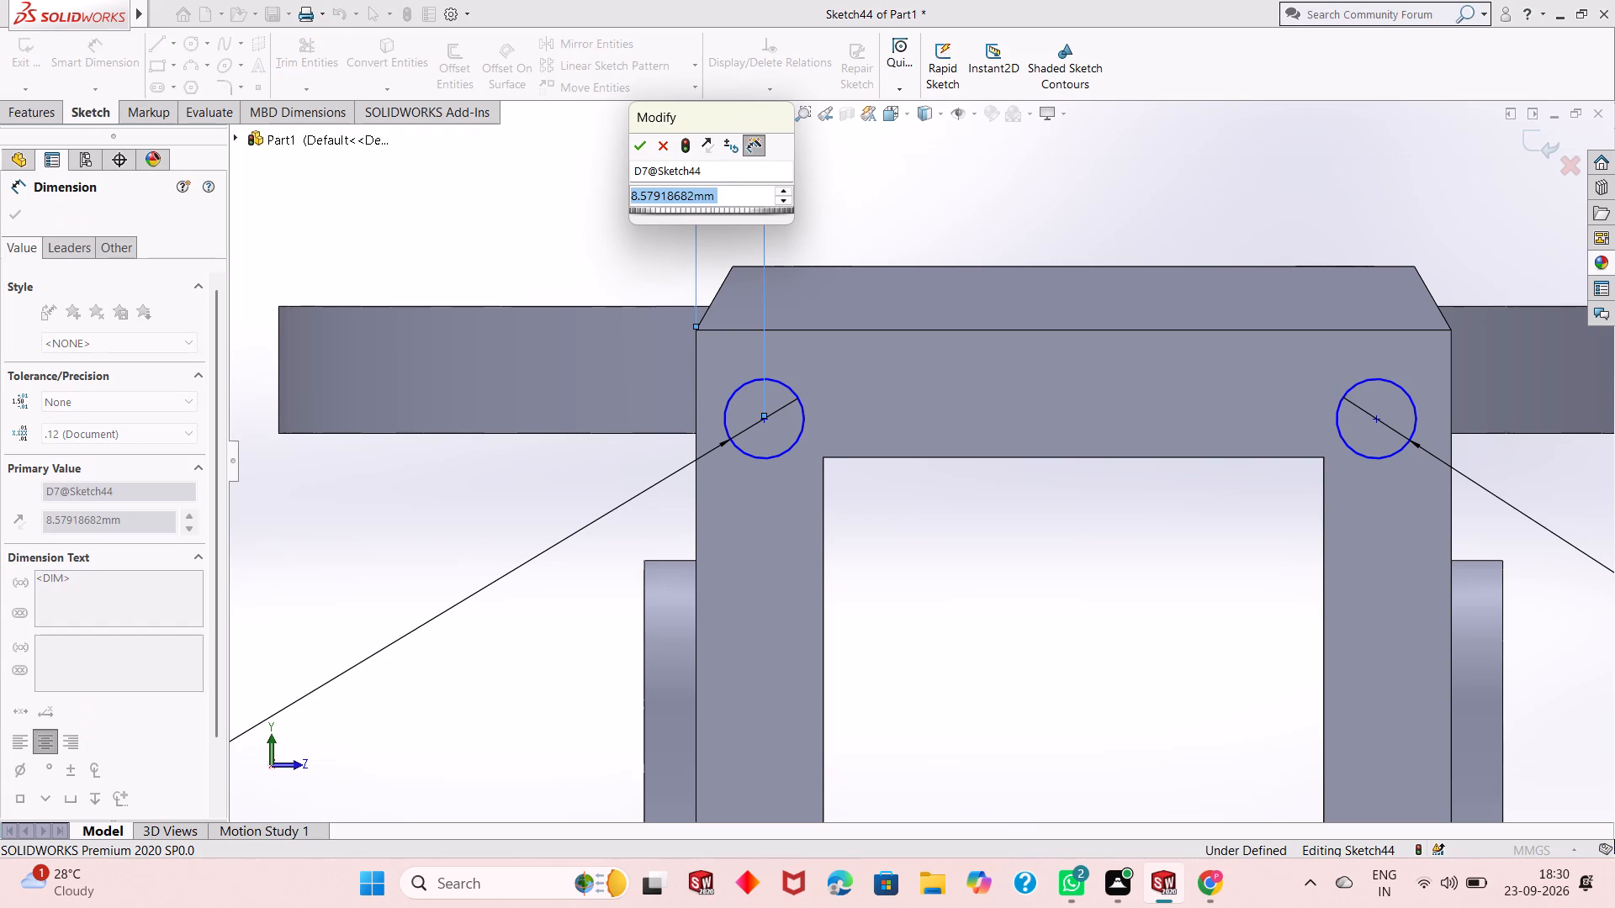
key("8")
key("Return")
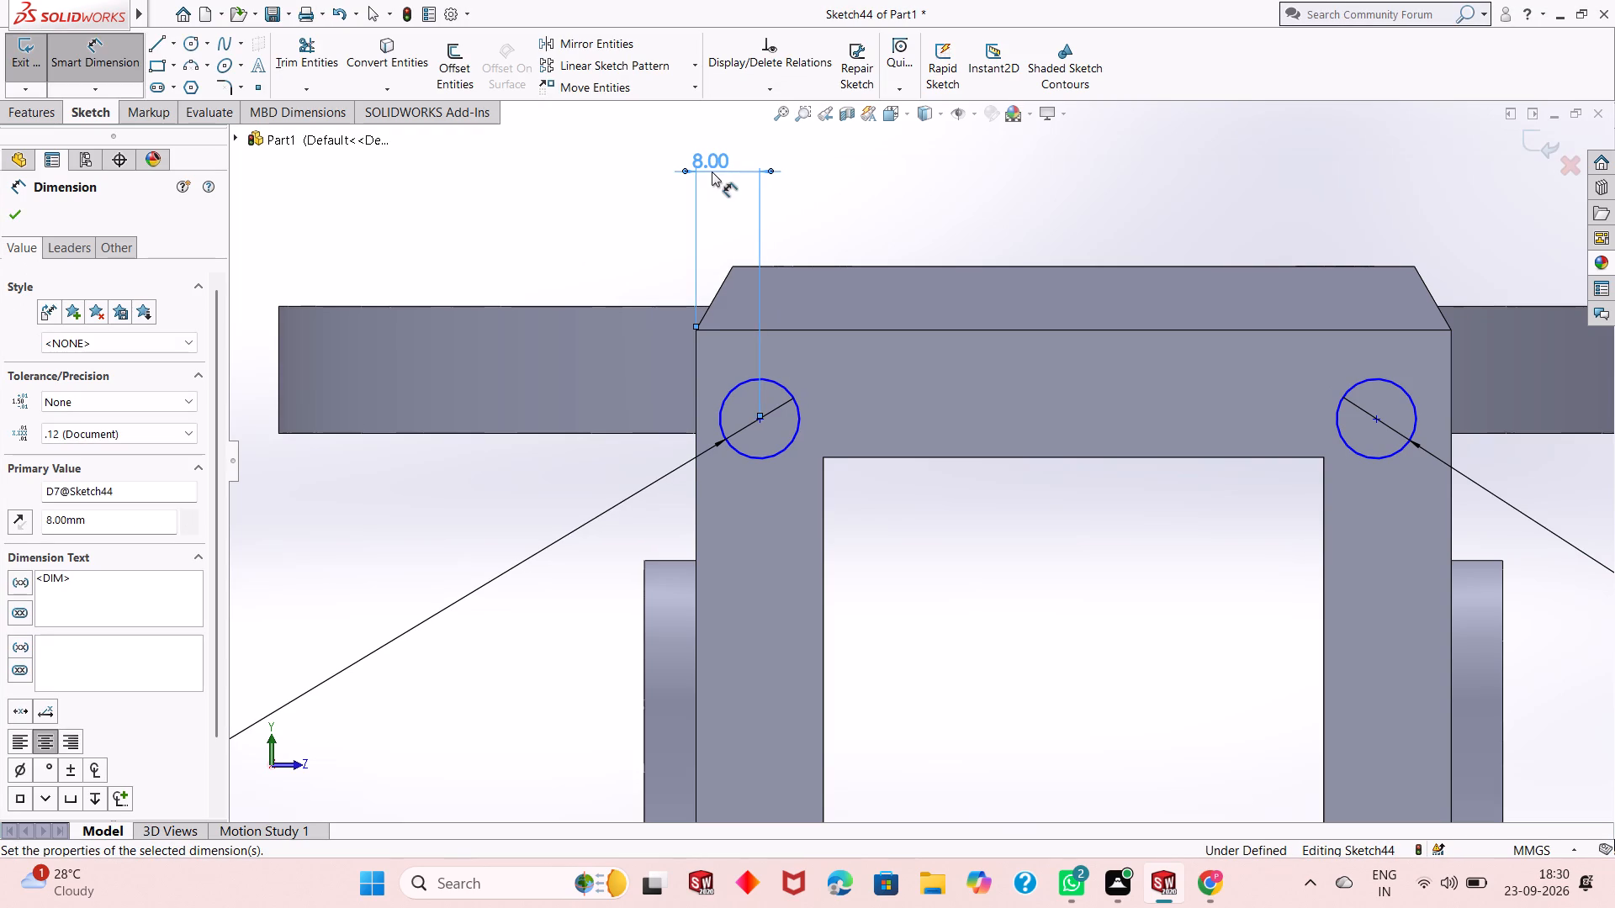
Dimension the top +Z circle's centre 8 mm horizontally from the frame's outer +Z edge.
left_click(1373, 417)
left_click(1449, 383)
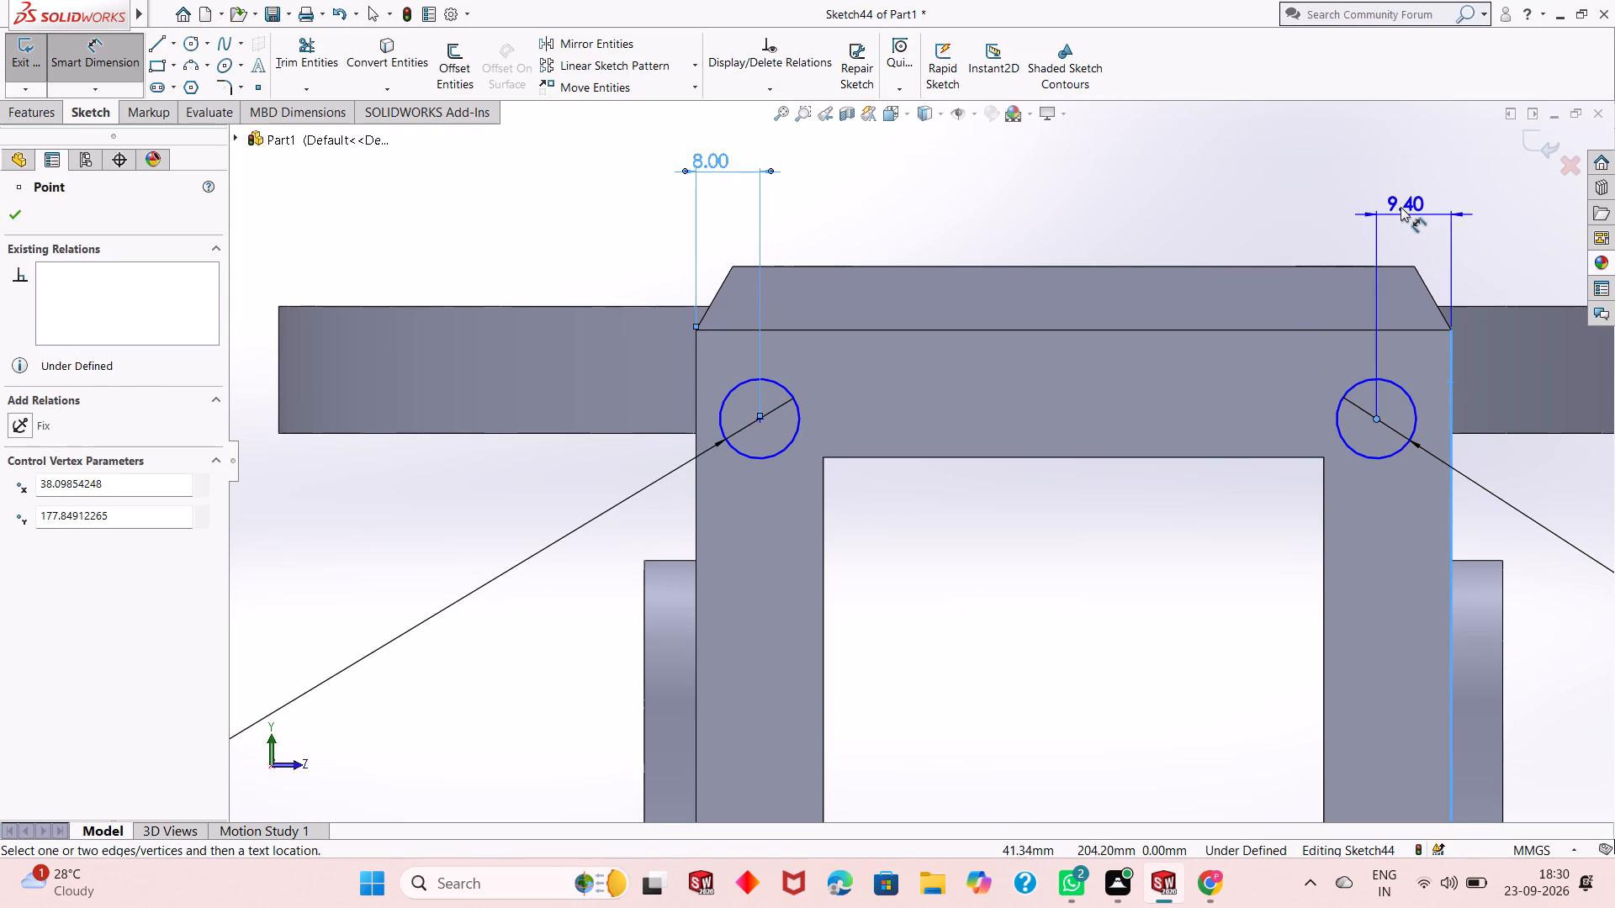
left_click(1401, 207)
key("8")
key("Return")
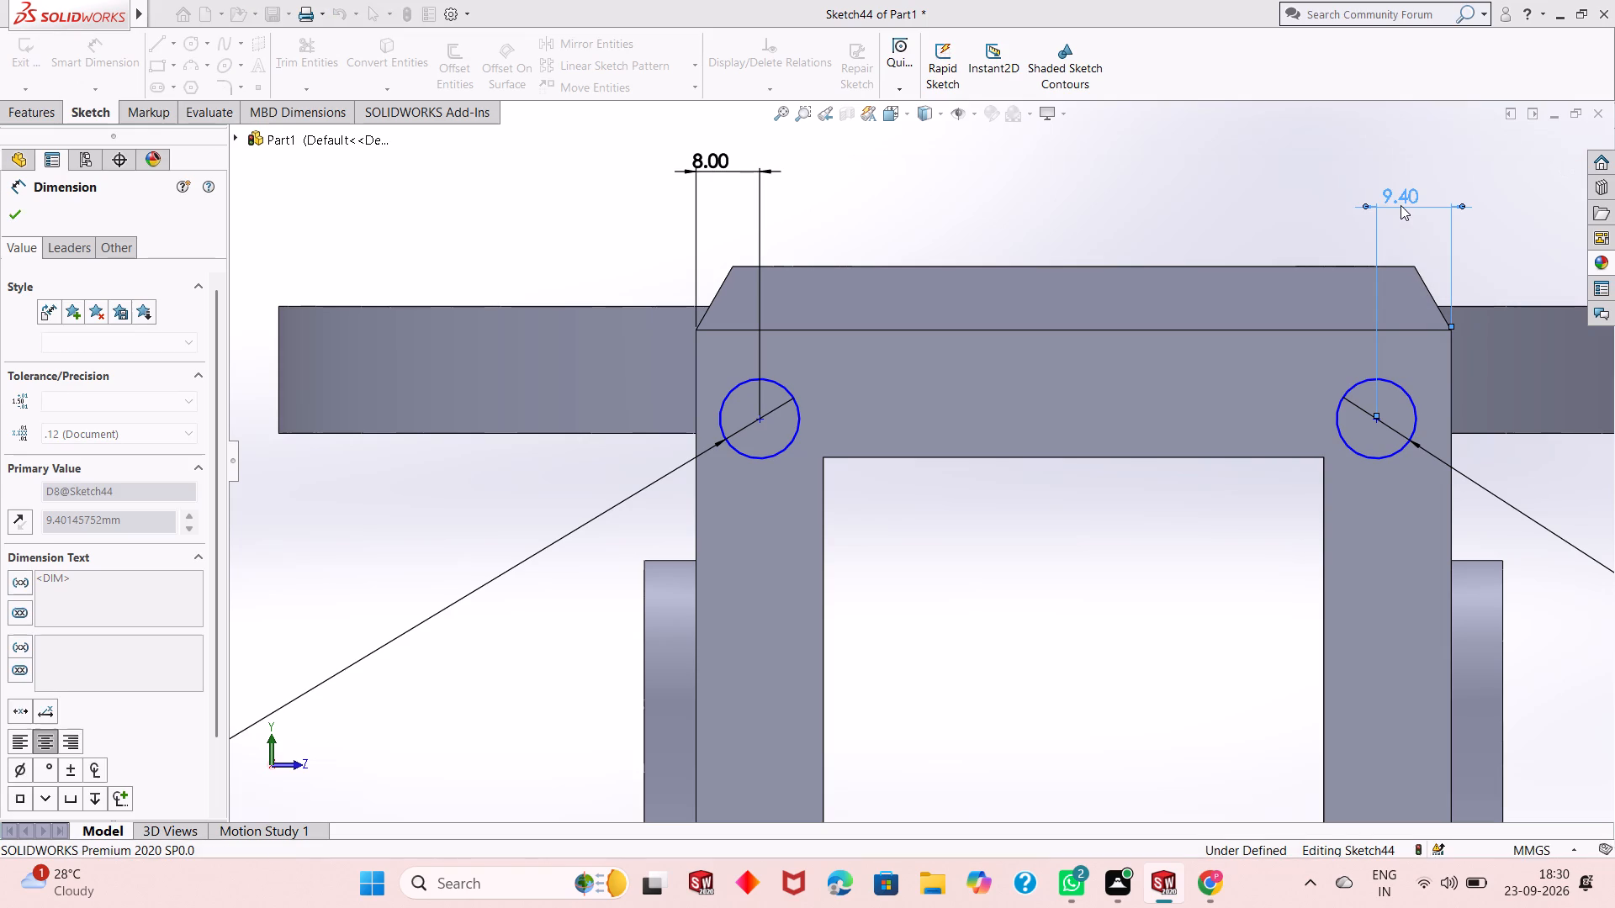
Dimension the top -Z circle's centre 10 mm below the upper edge of the frame face.
scroll(1241, 512, "up", 1)
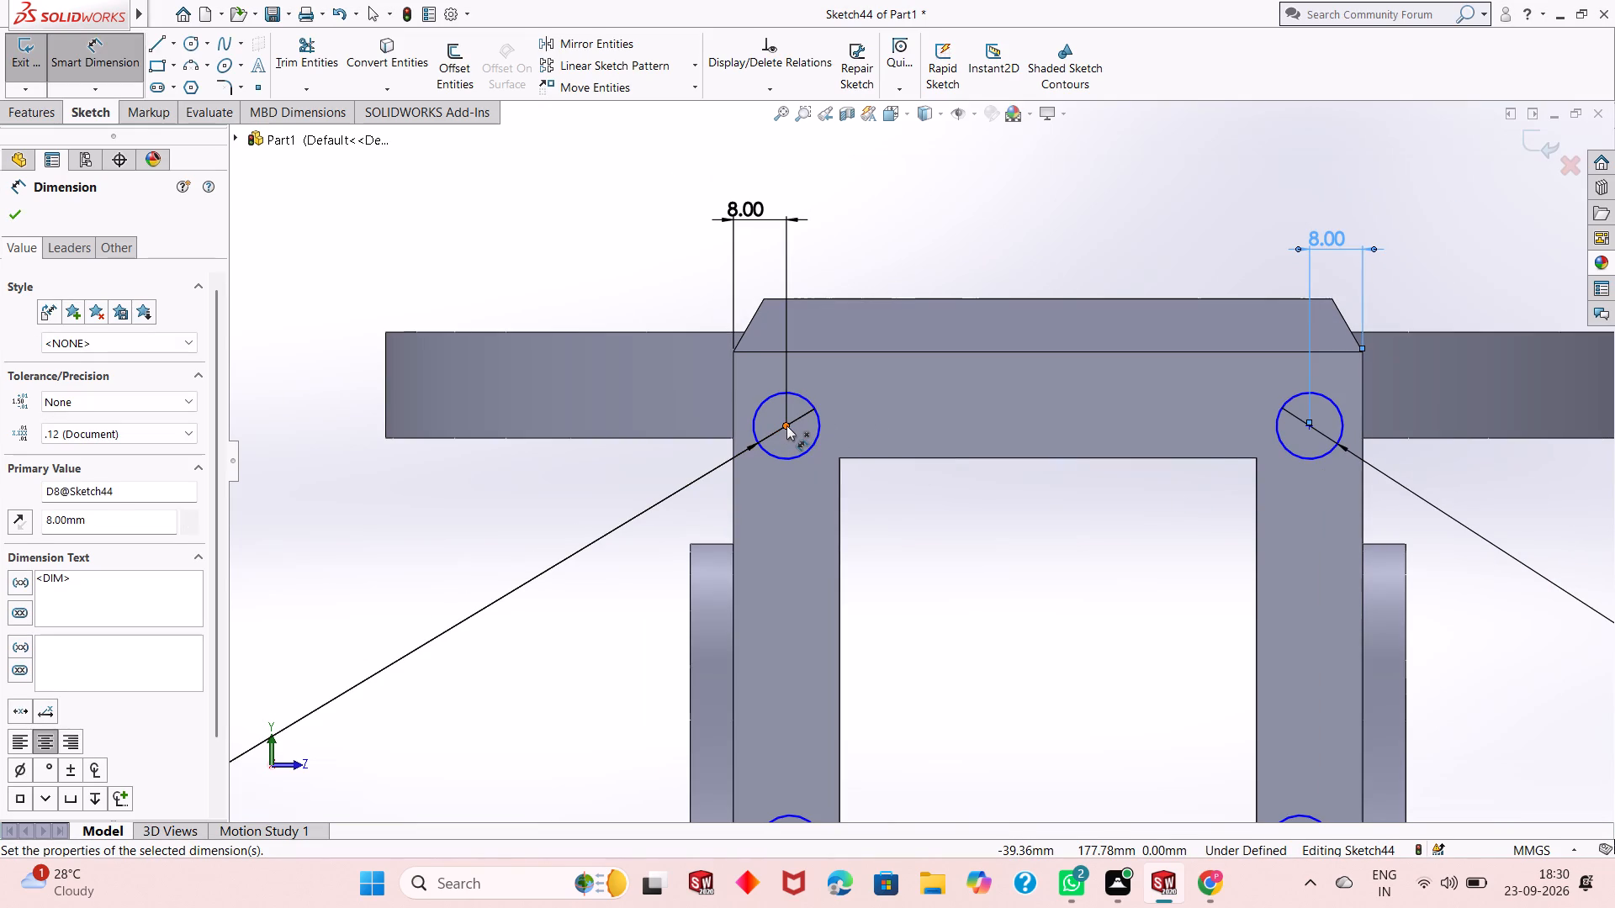
left_click(786, 425)
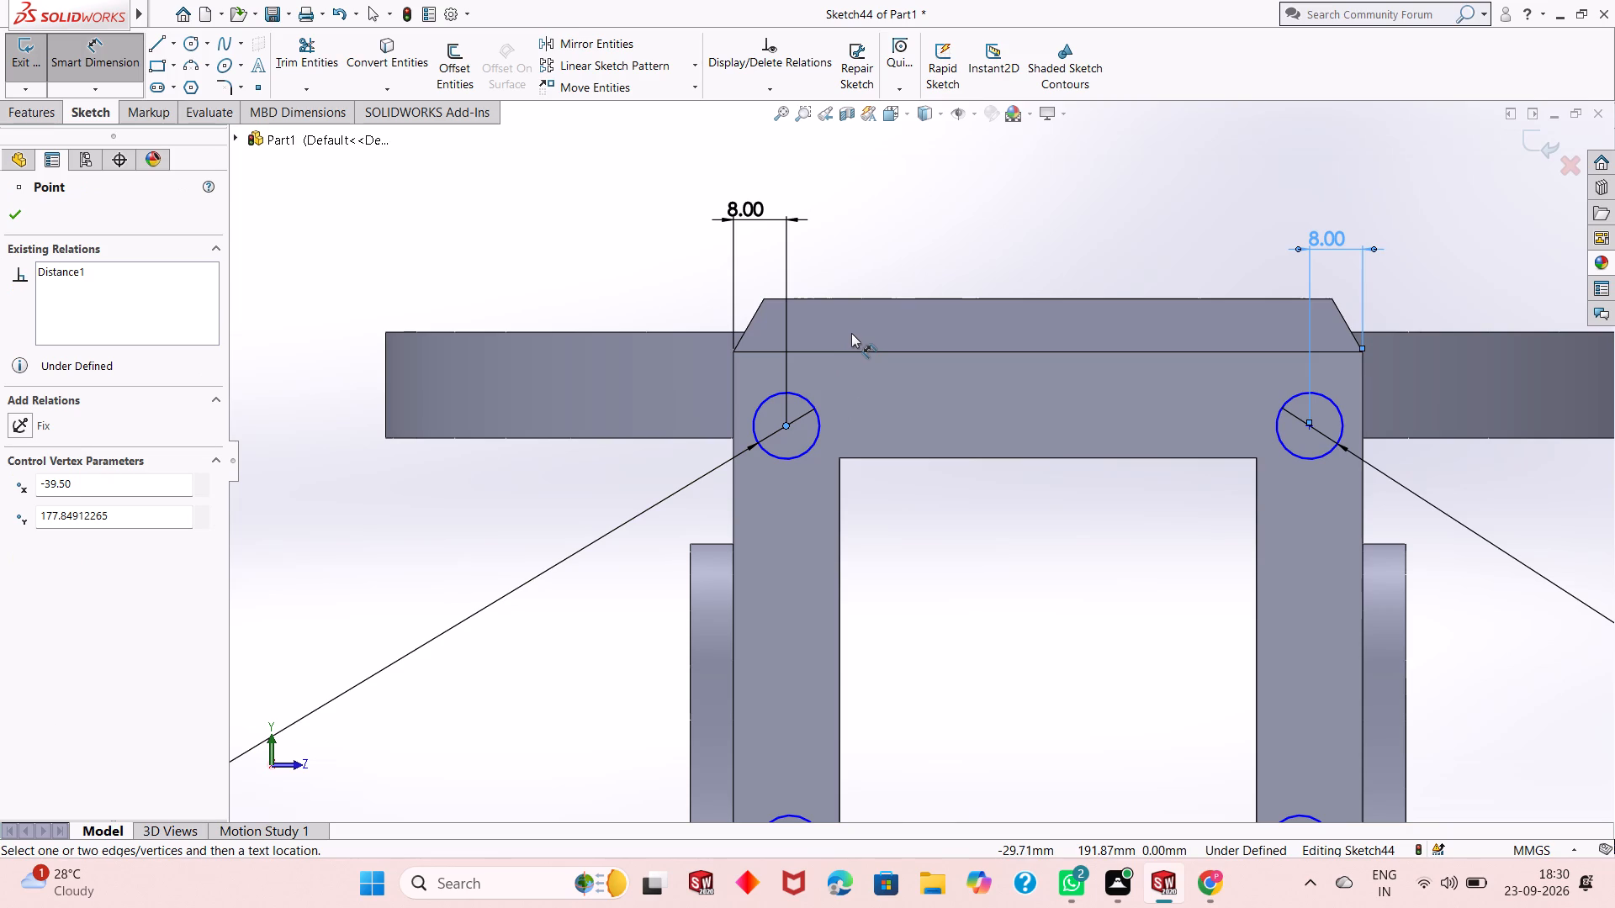
left_click(844, 350)
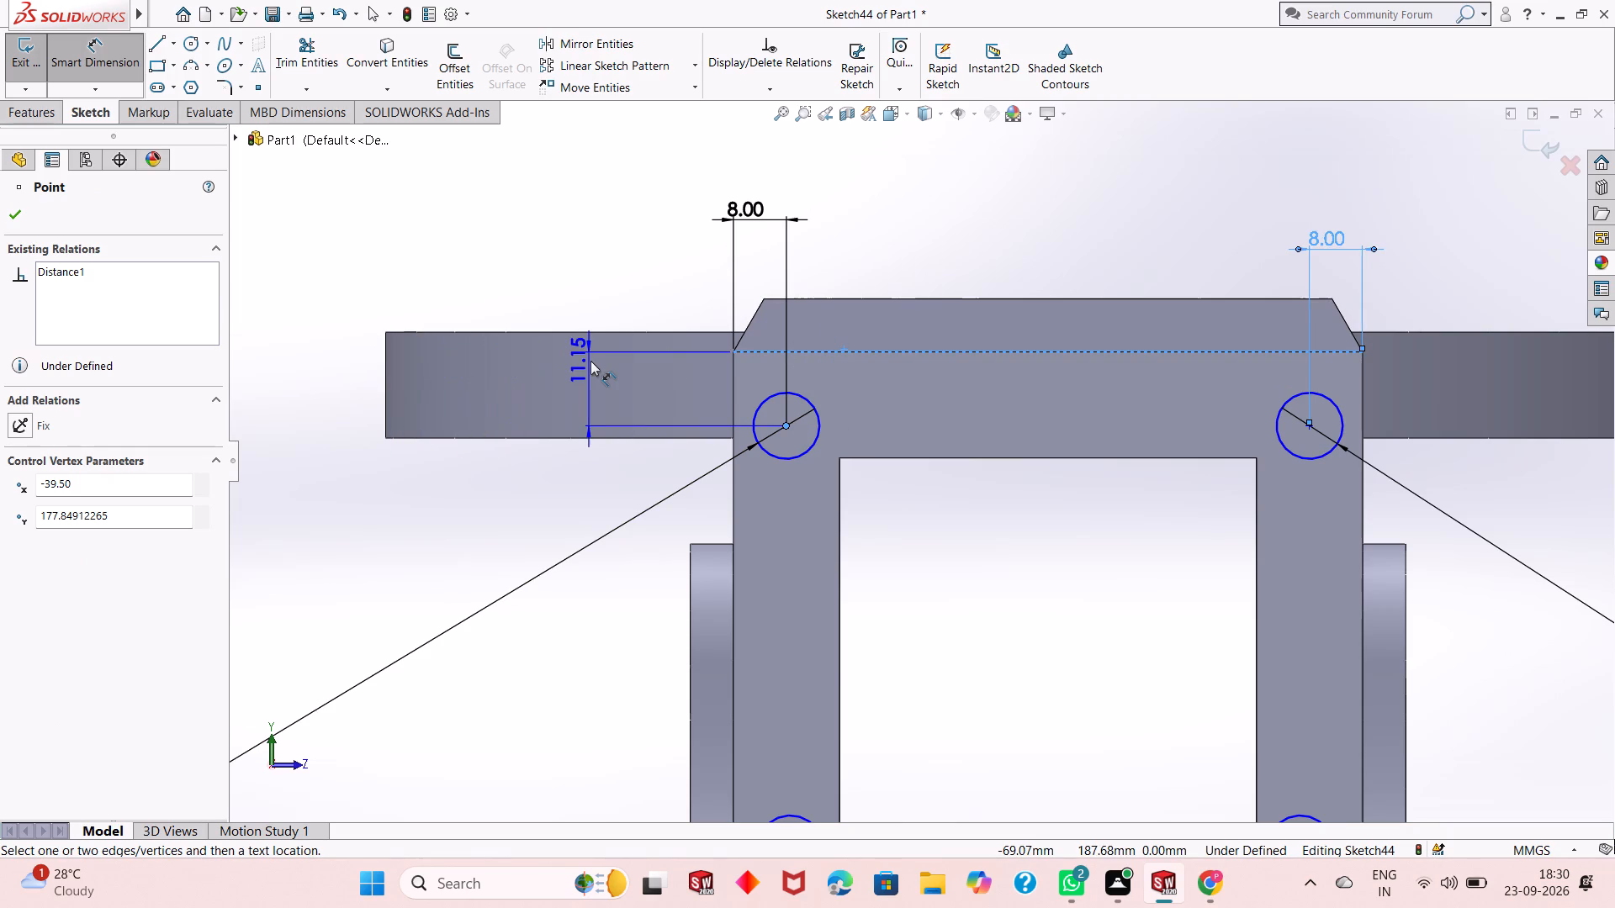
left_click(590, 361)
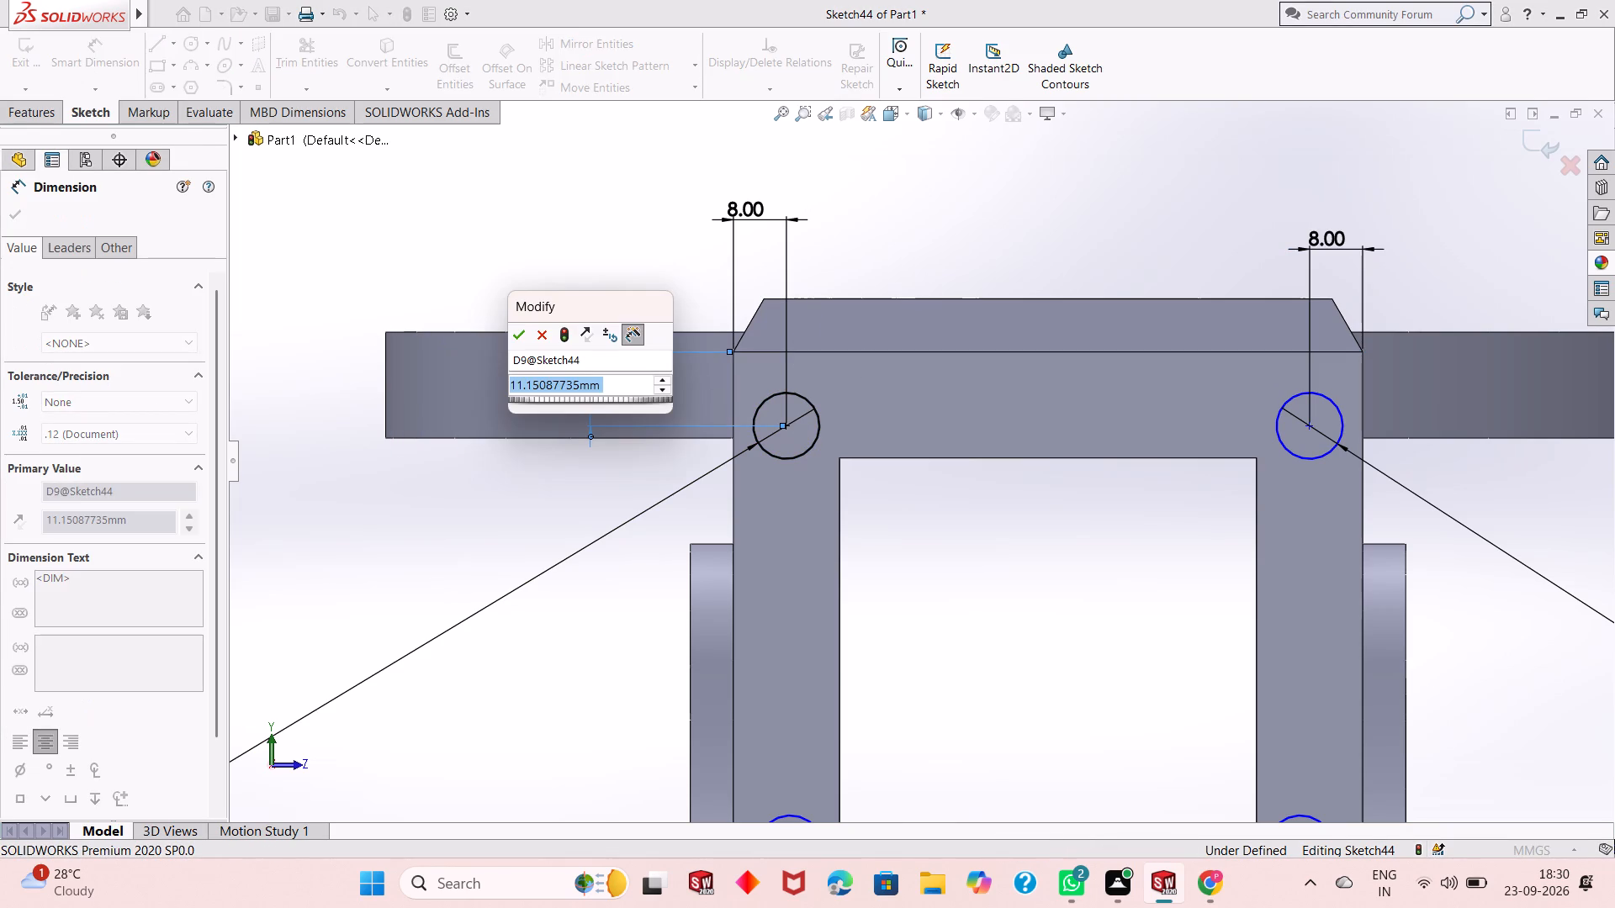
type("10")
key("Return")
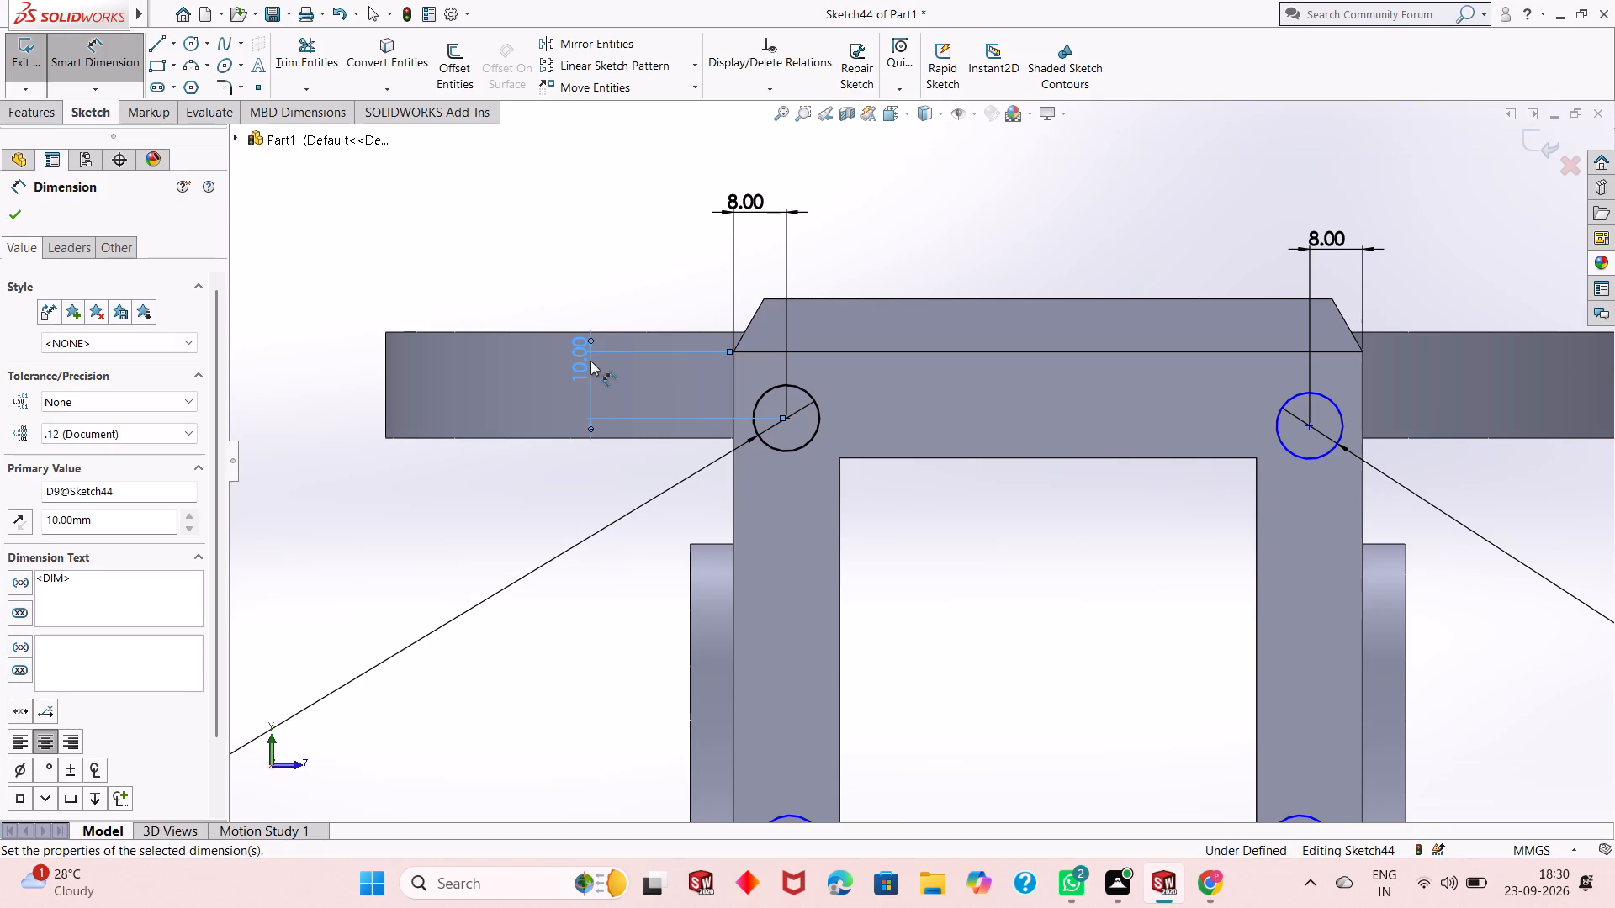
Dimension the top +Z circle's centre 10 mm below the upper edge of the frame face.
left_click(1309, 423)
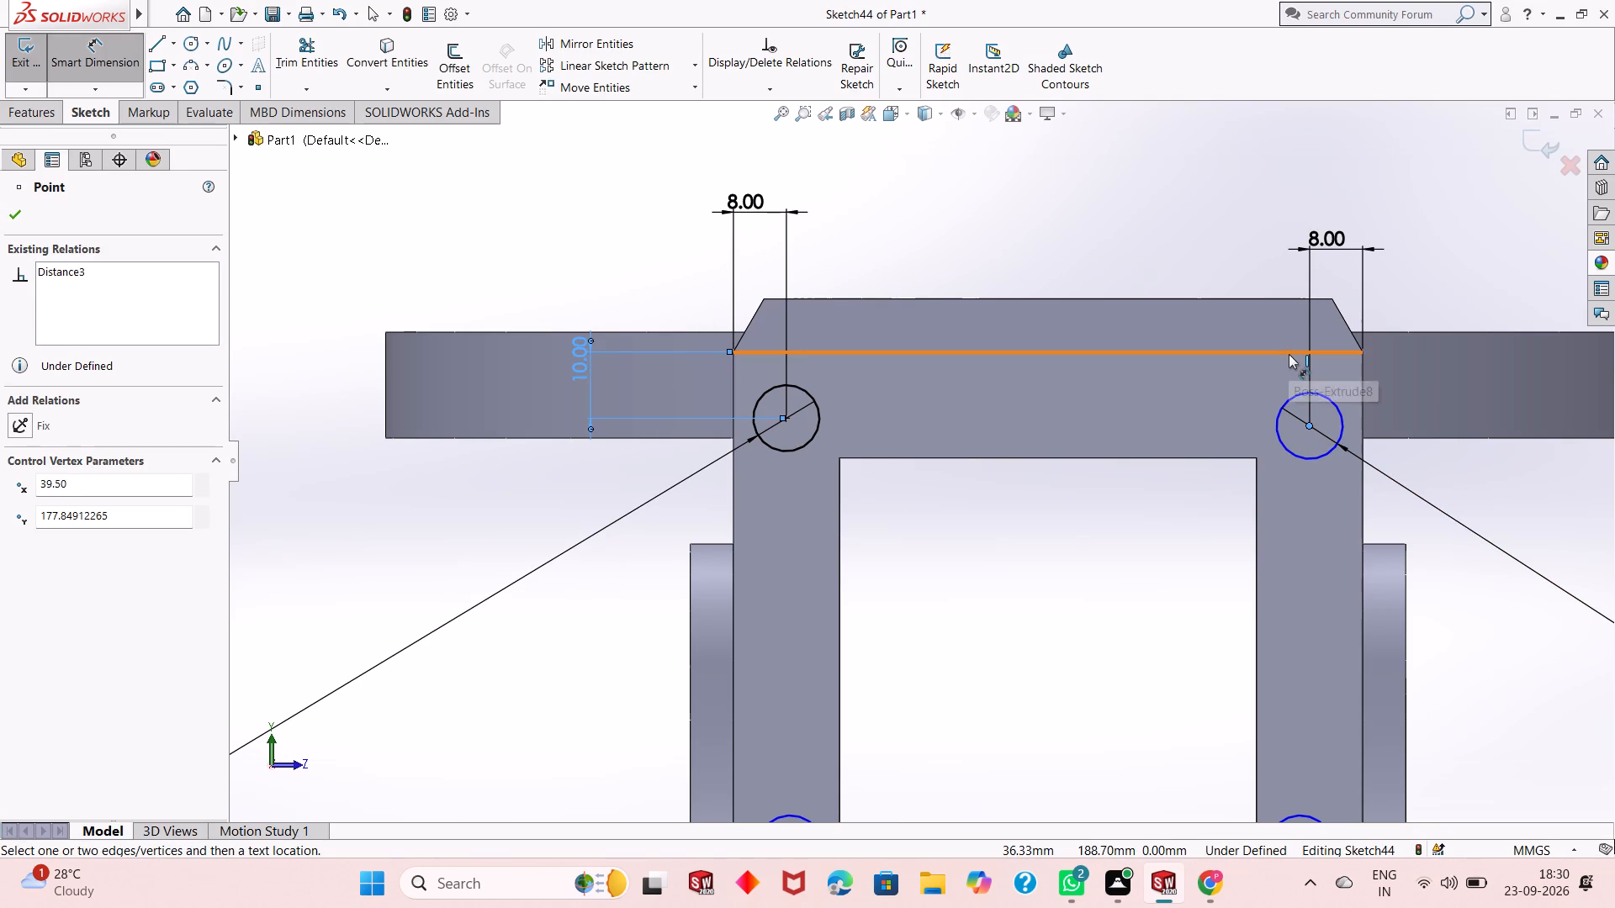
left_click(1289, 354)
left_click(1464, 355)
type("10")
key("Return")
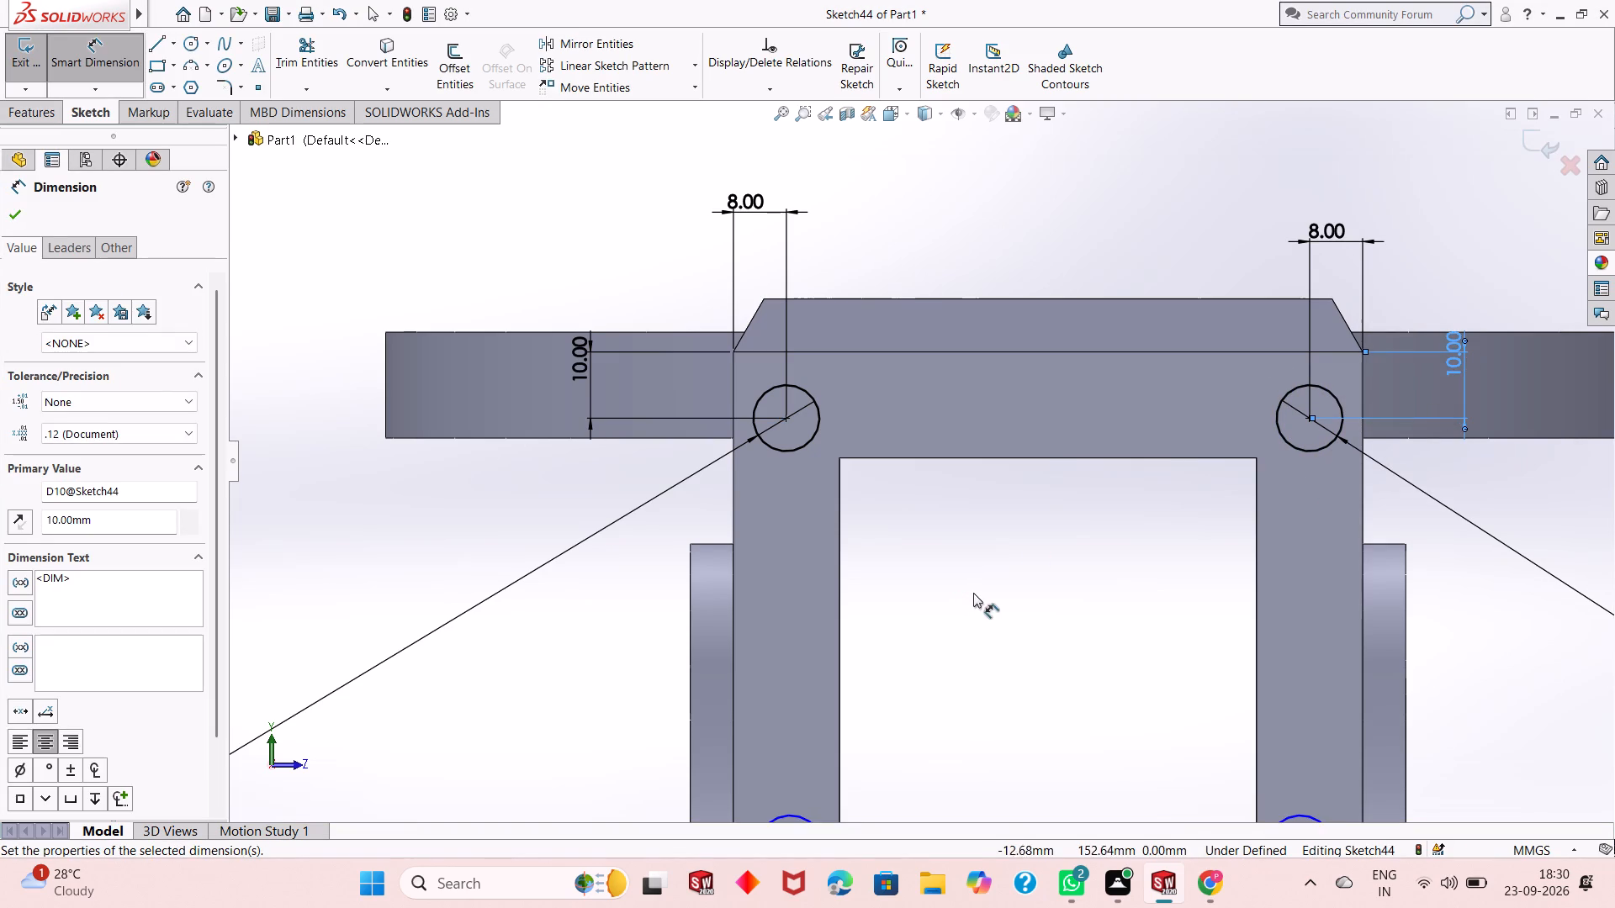
Dimension the bottom -Z circle's centre 8 mm horizontally from the frame's outer -Z edge.
scroll(977, 589, "up", 5)
scroll(1120, 664, "up", 2)
scroll(945, 752, "down", 6)
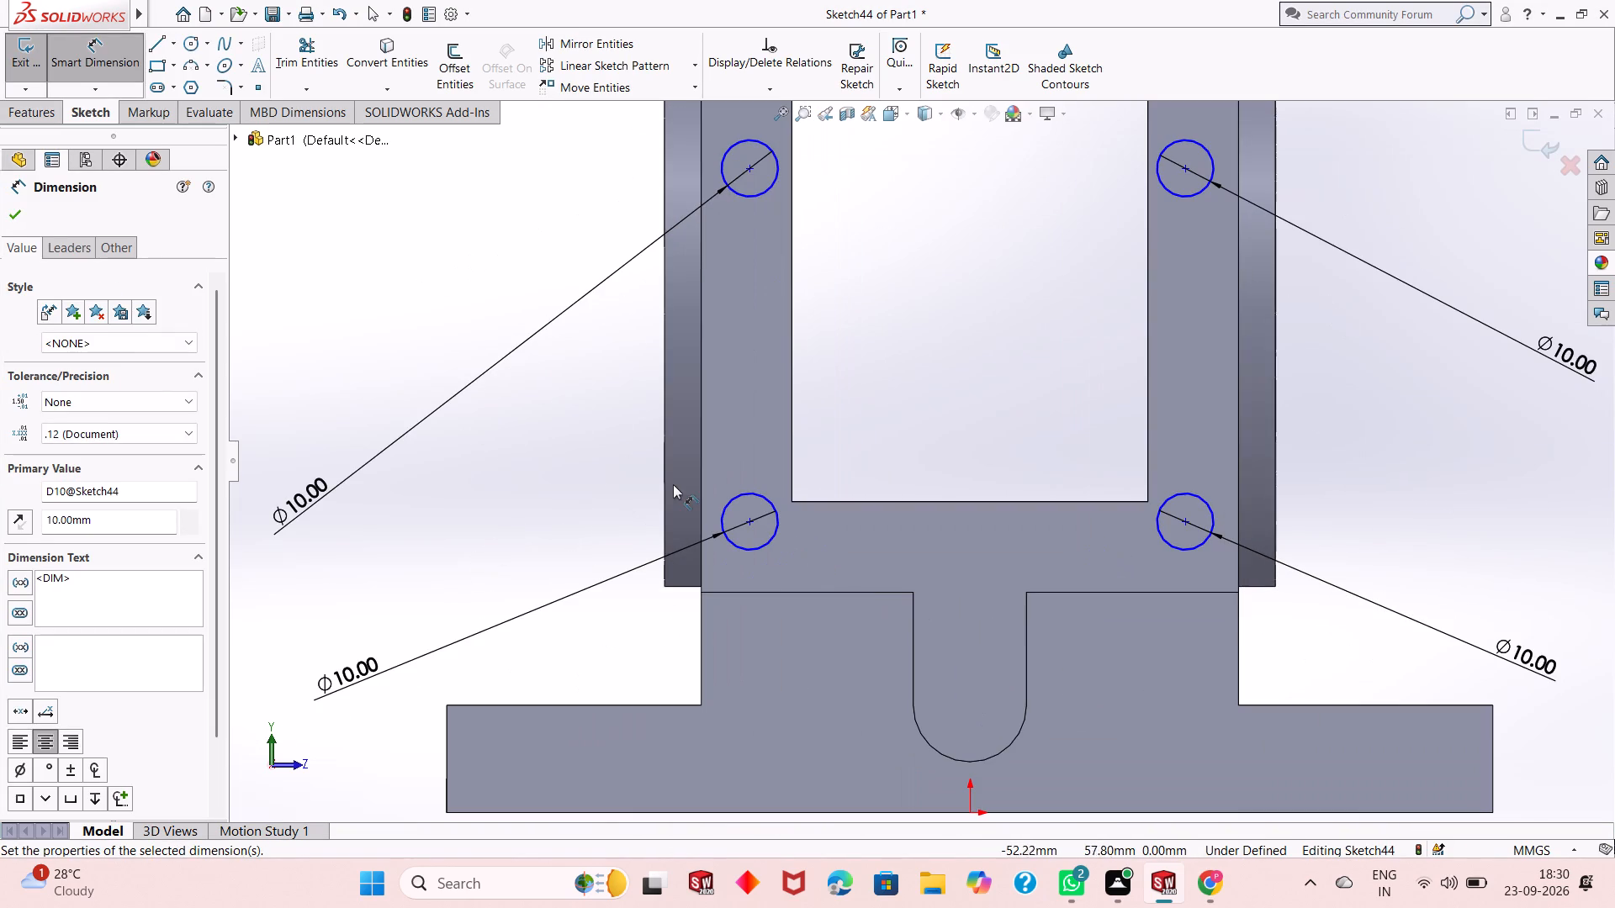
left_click(749, 520)
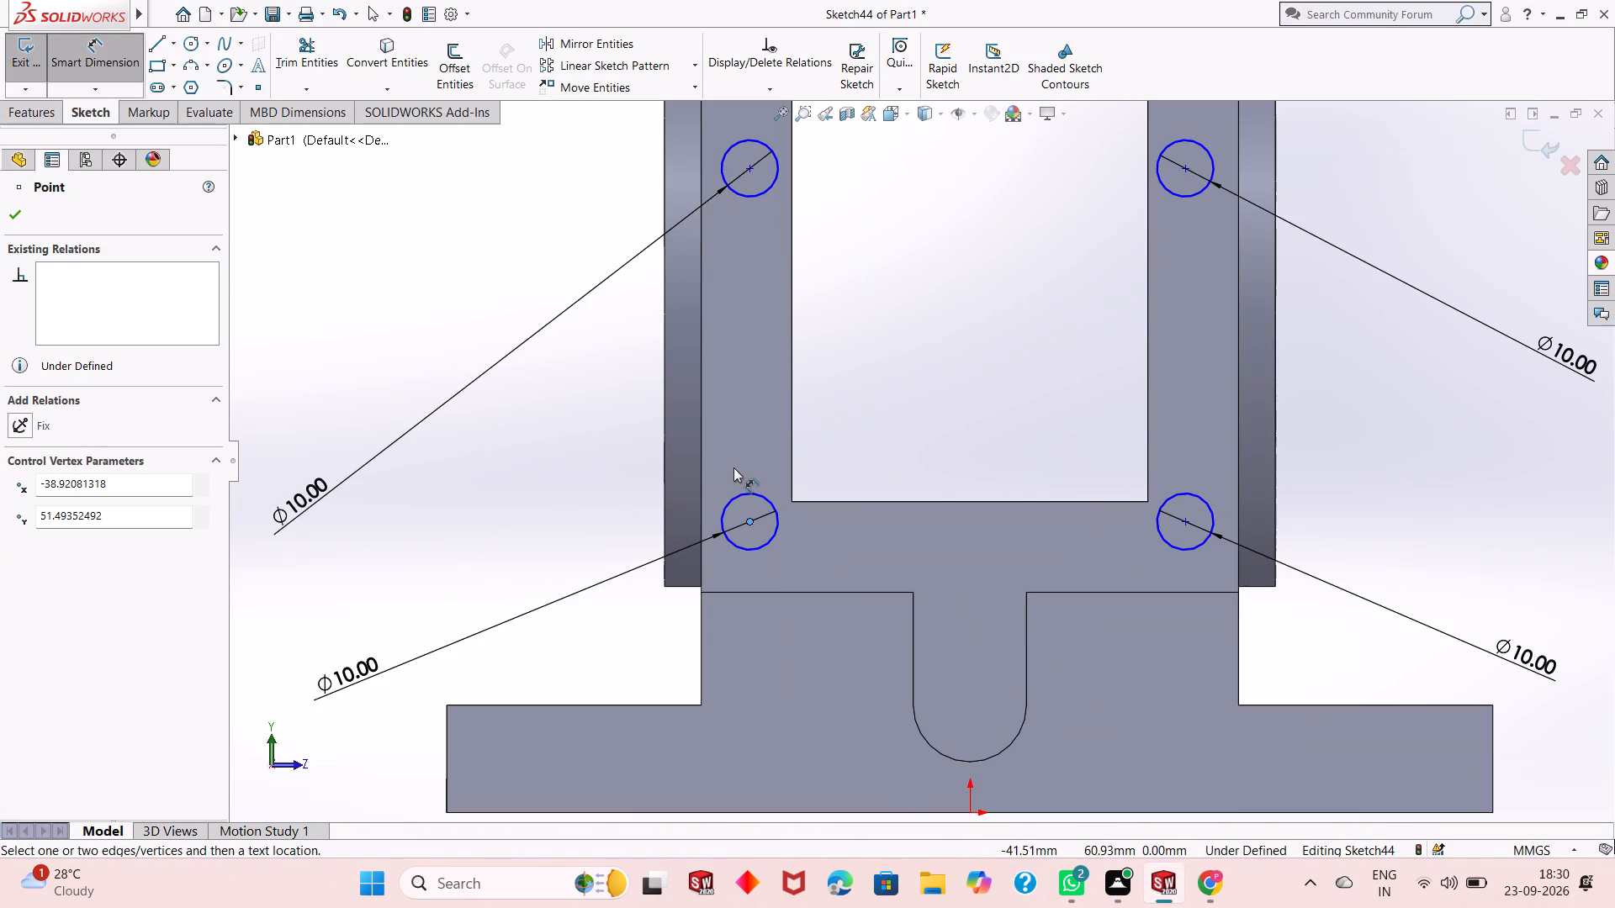
scroll(725, 477, "up", 5)
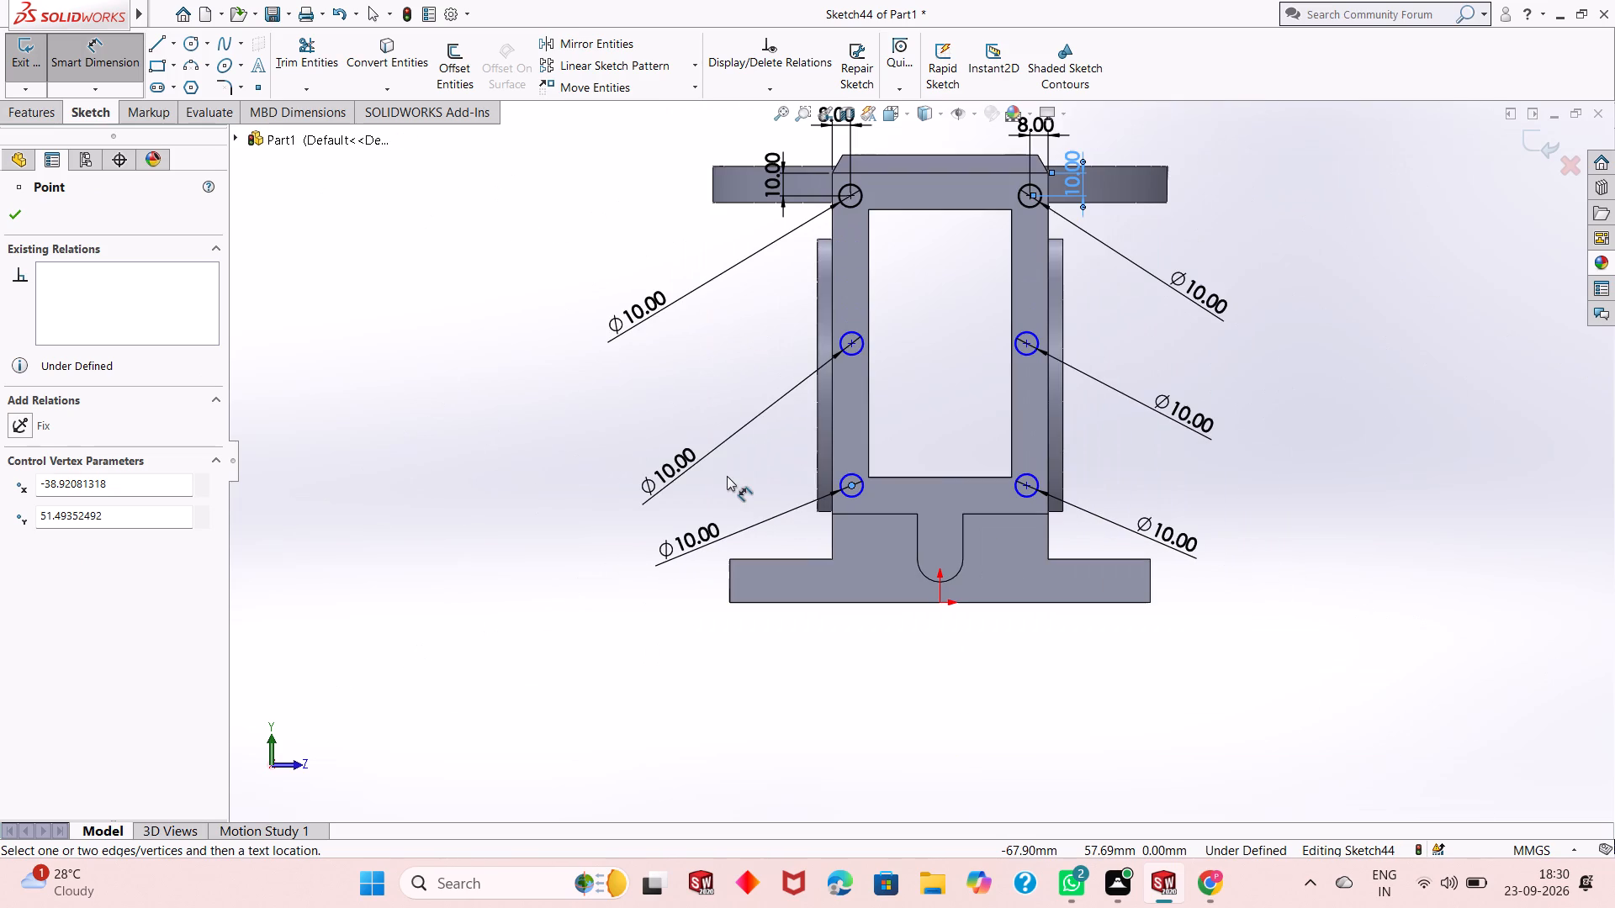
scroll(844, 515, "down", 6)
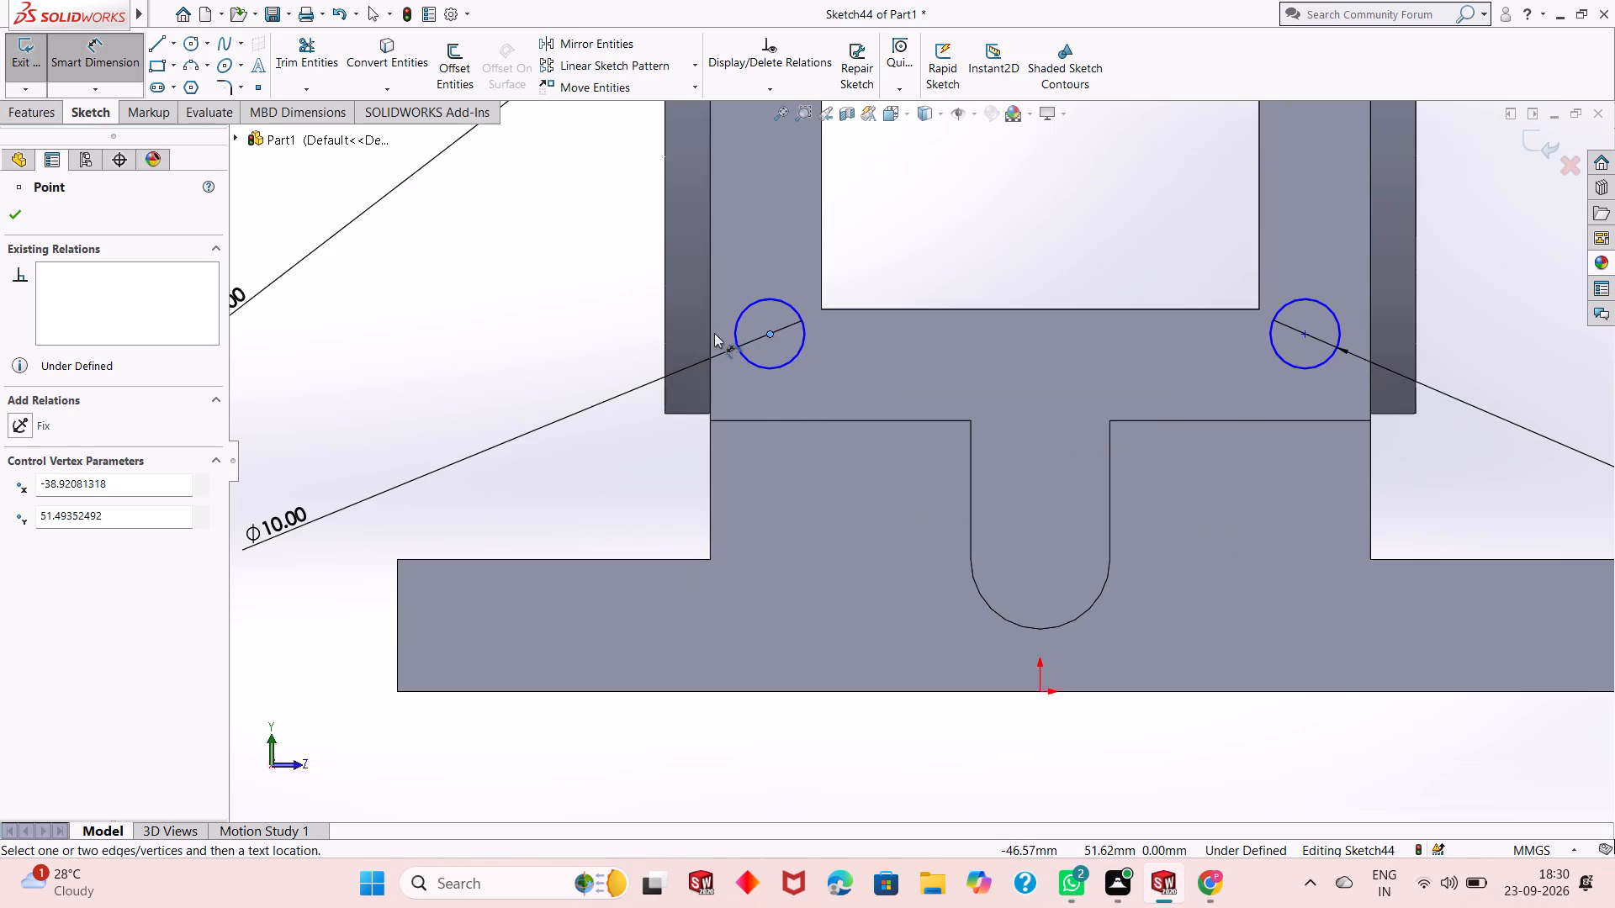
left_click(711, 325)
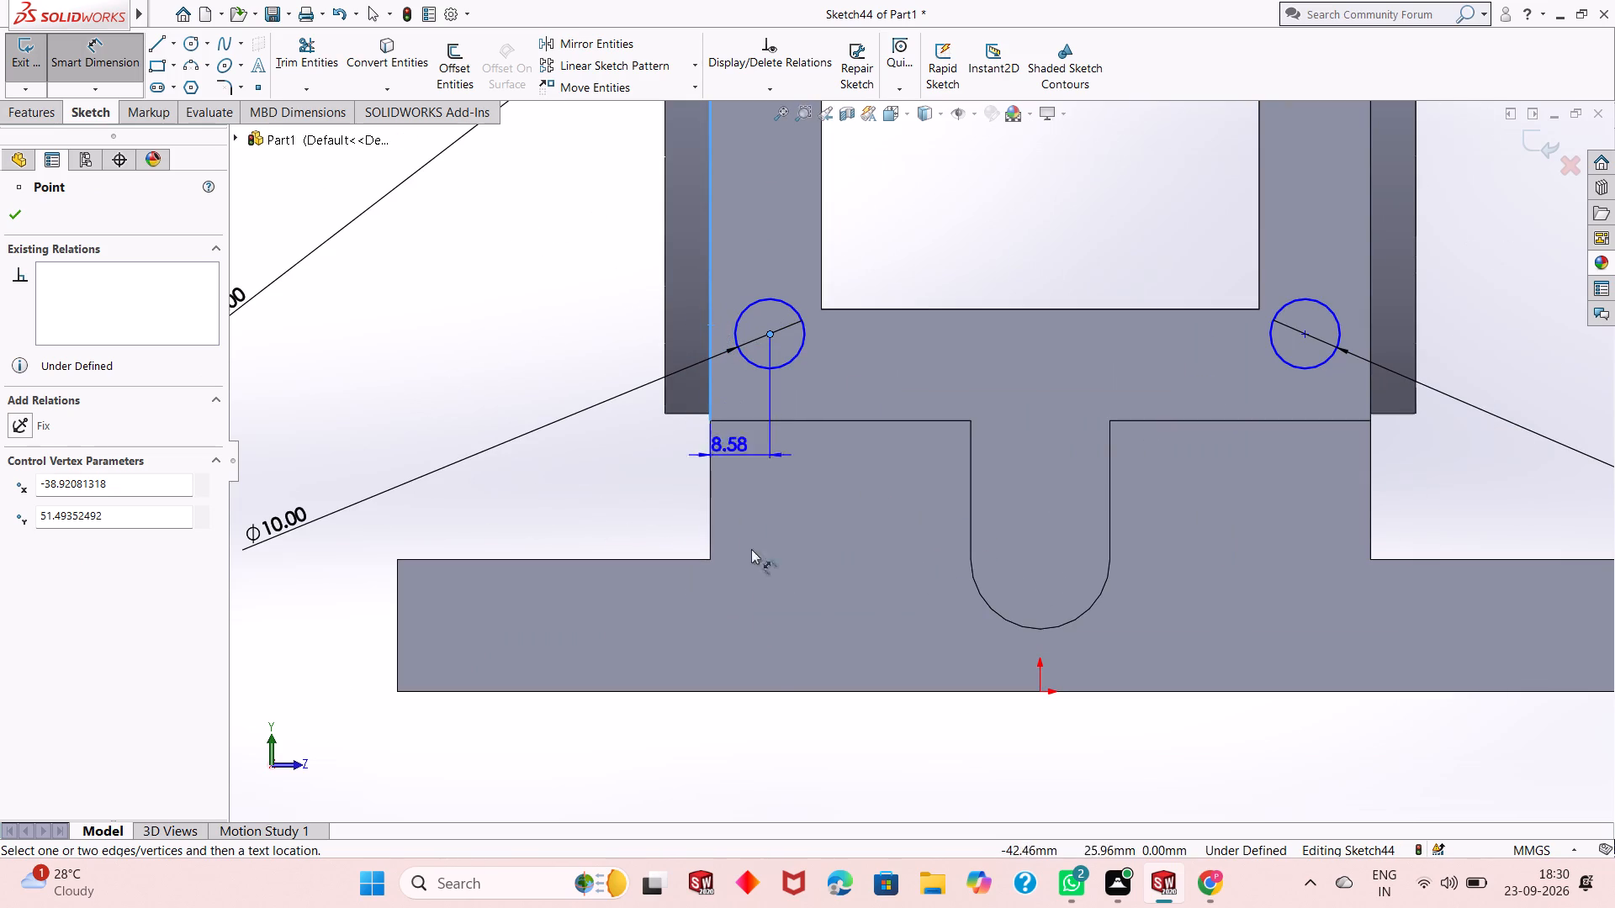
left_click(758, 732)
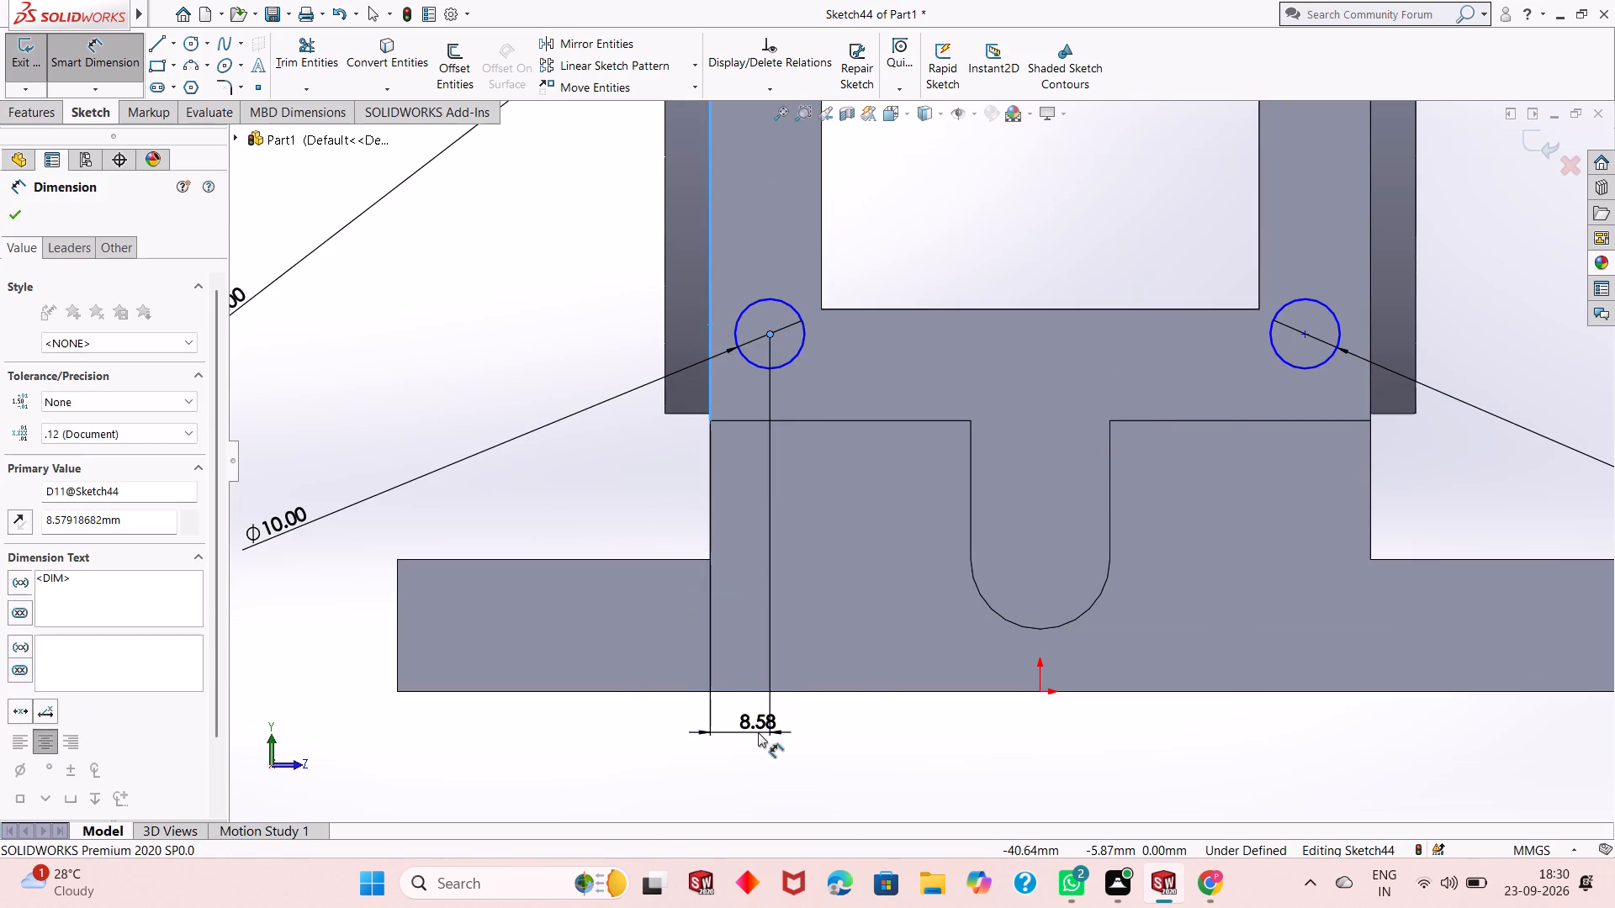
key("8")
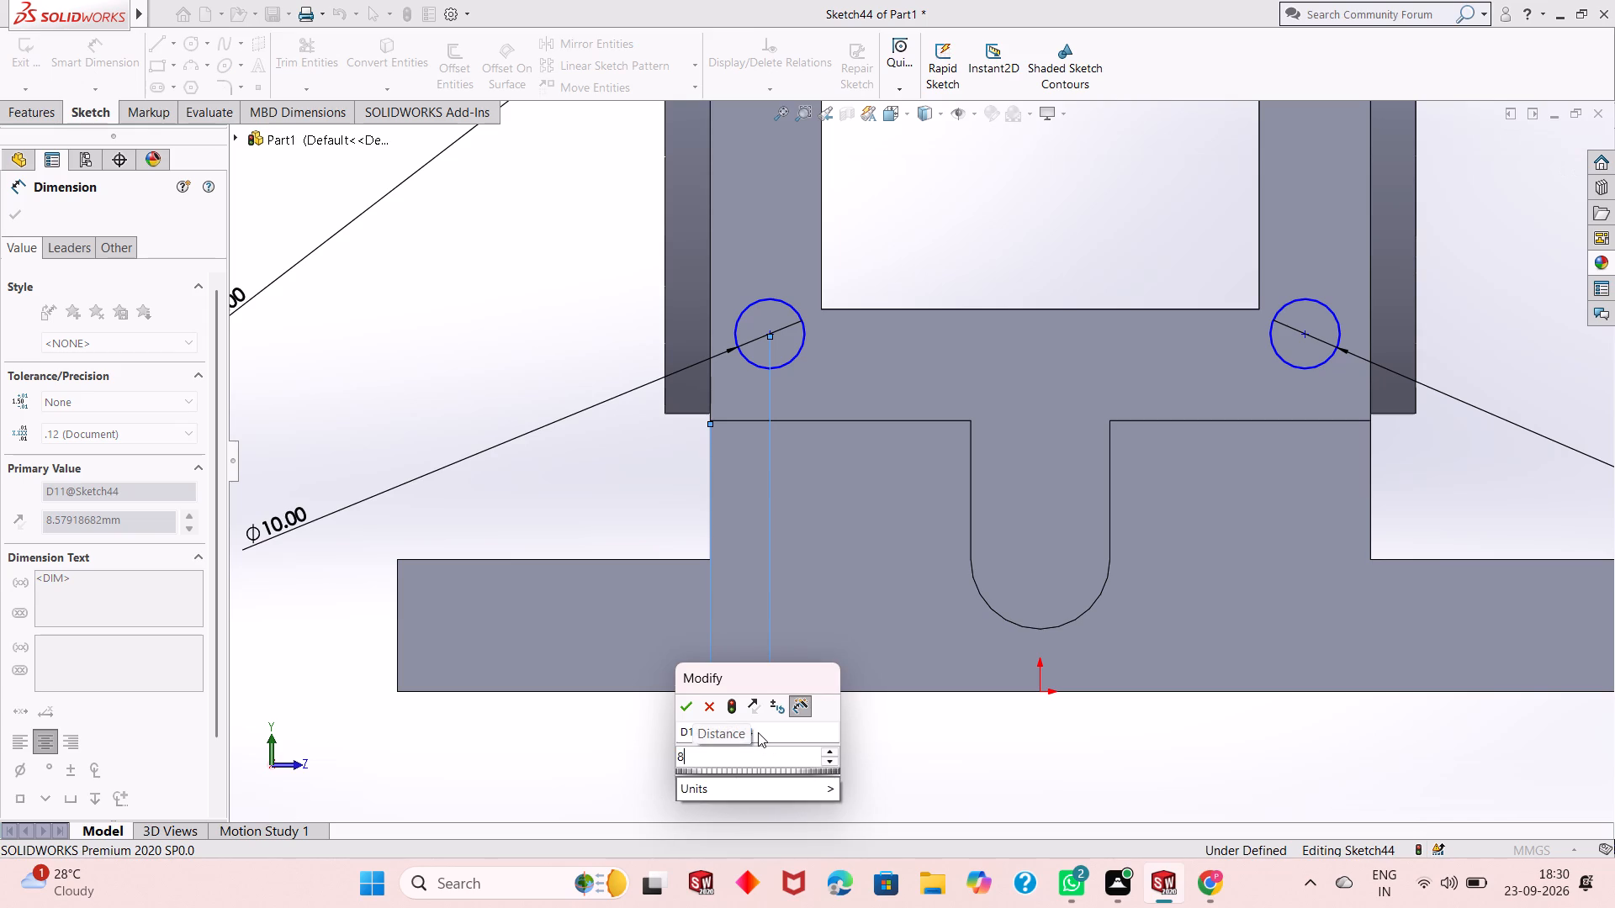
key("Return")
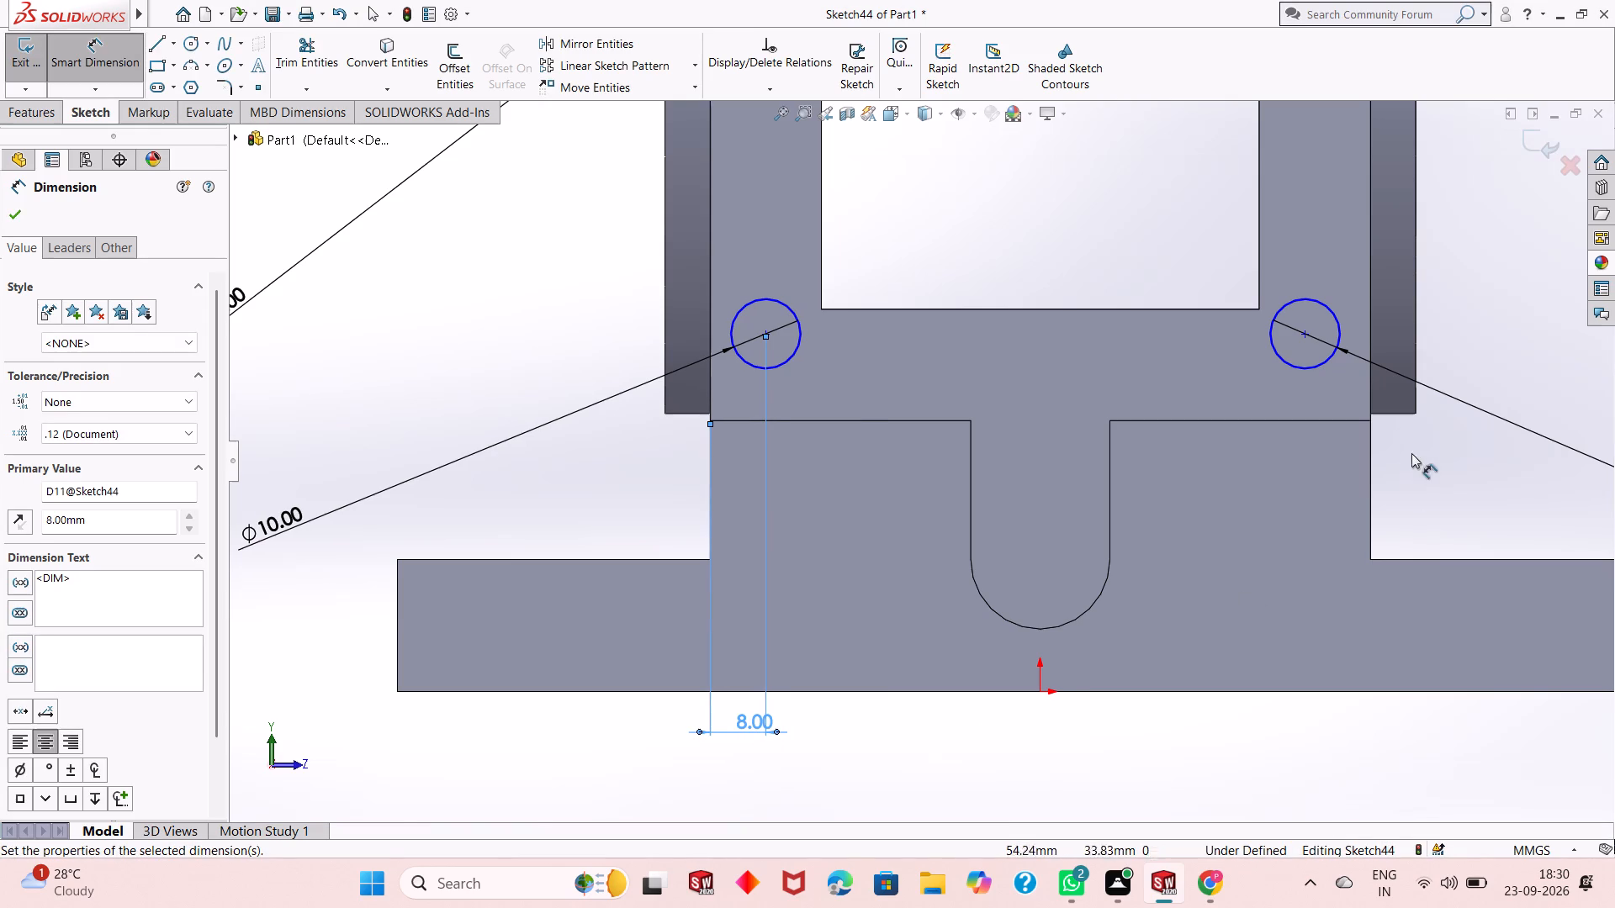
Dimension the bottom -Z circle's centre 10 mm above the lower edge of the frame face.
left_click(769, 330)
left_click(785, 420)
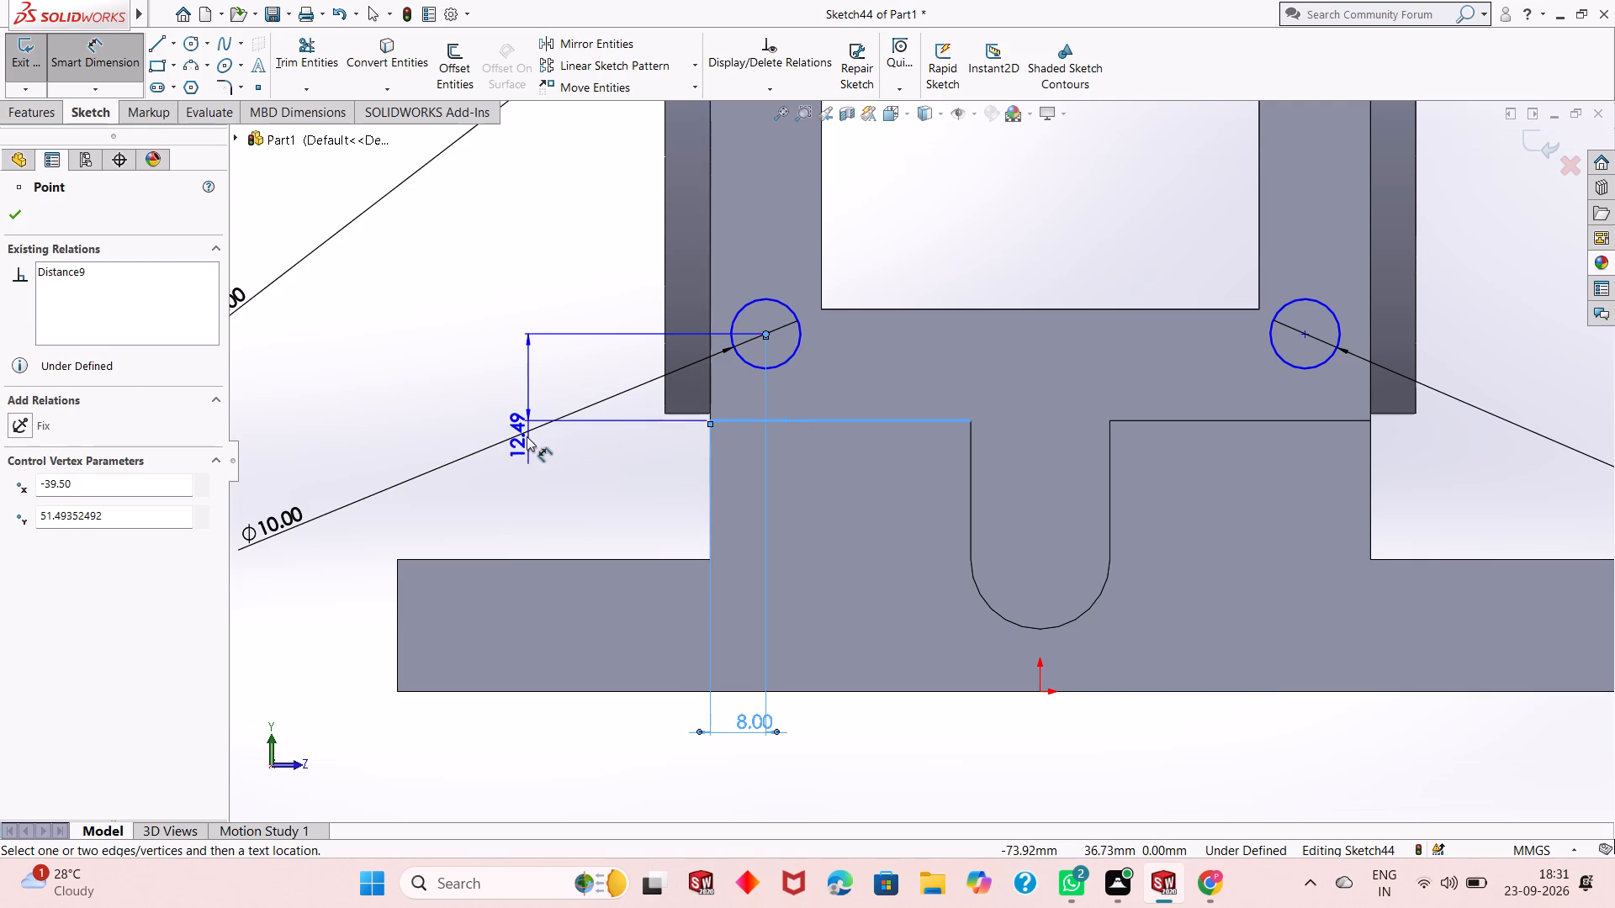
left_click(527, 436)
type("10")
key("Return")
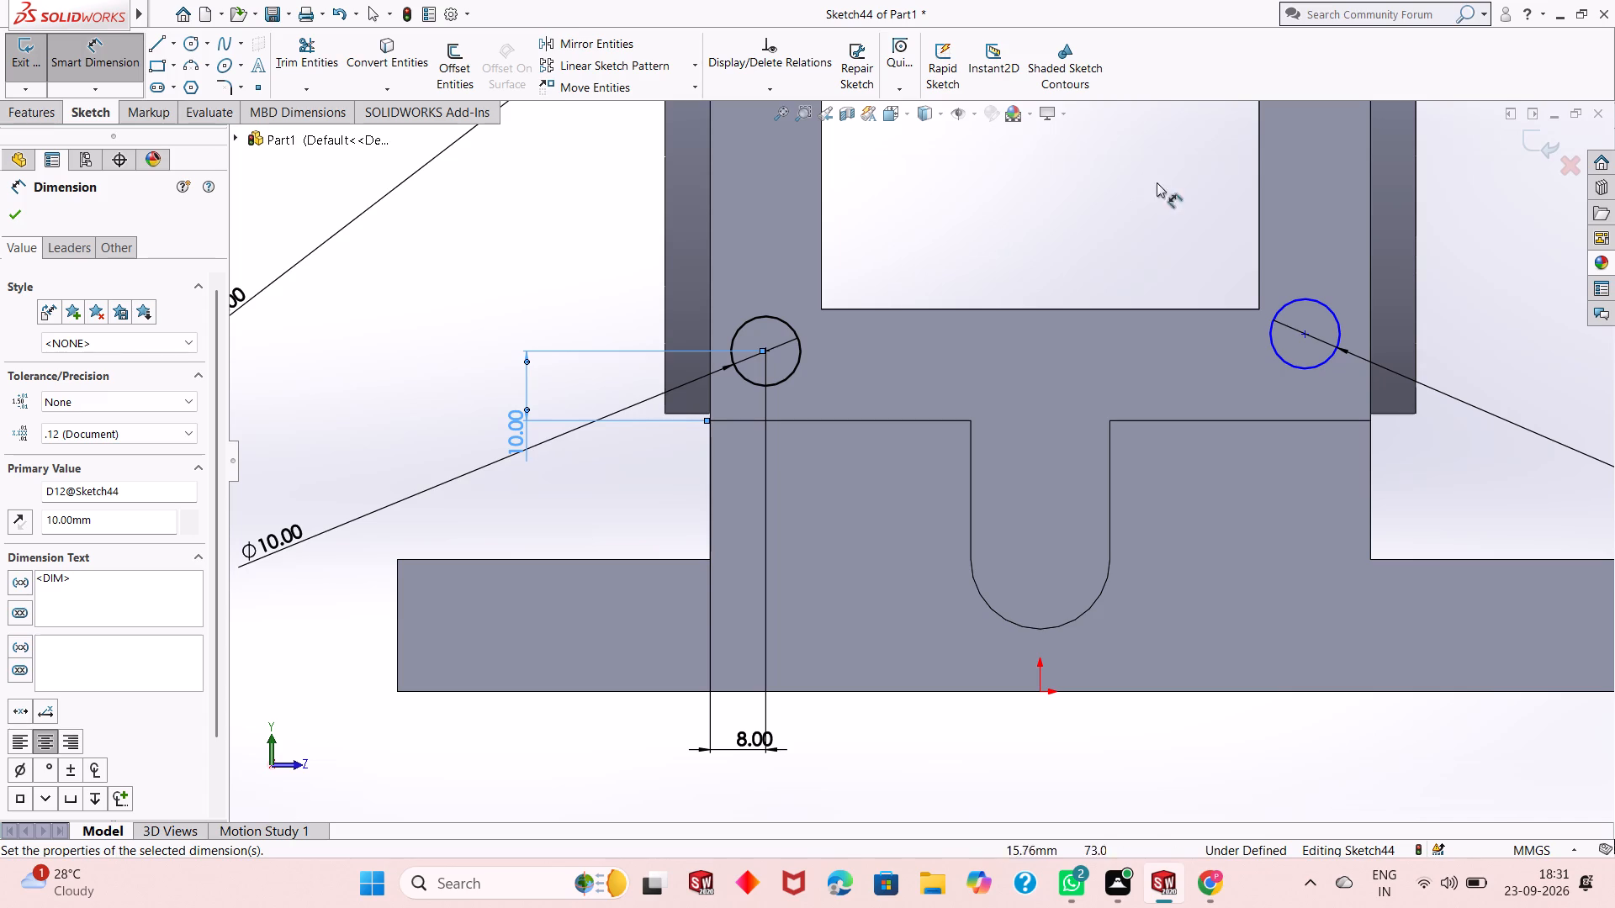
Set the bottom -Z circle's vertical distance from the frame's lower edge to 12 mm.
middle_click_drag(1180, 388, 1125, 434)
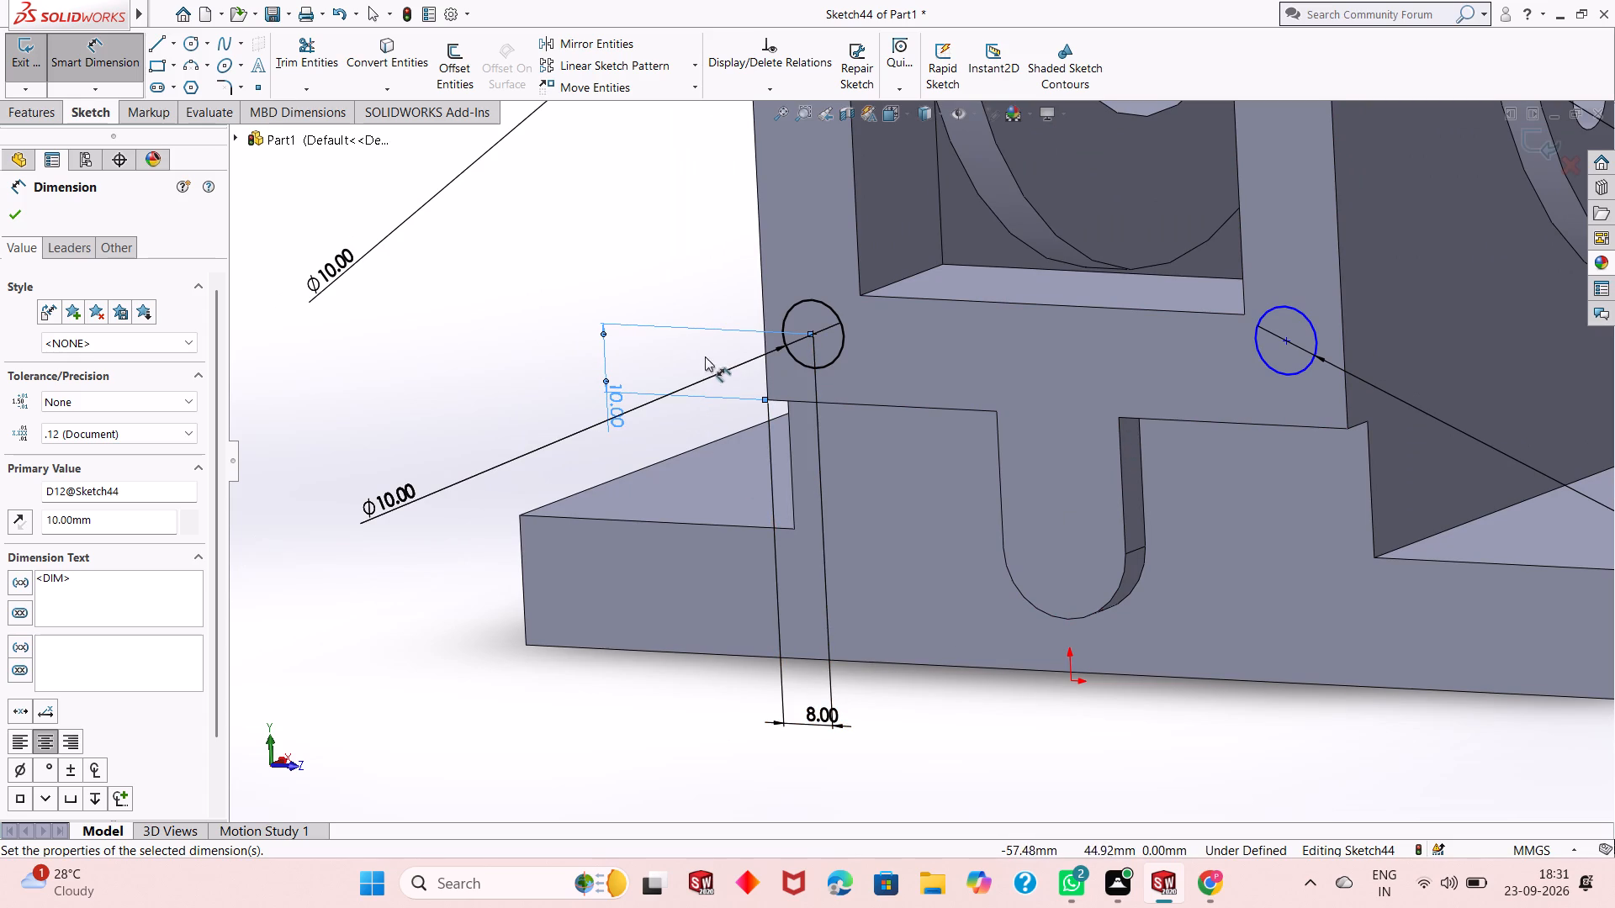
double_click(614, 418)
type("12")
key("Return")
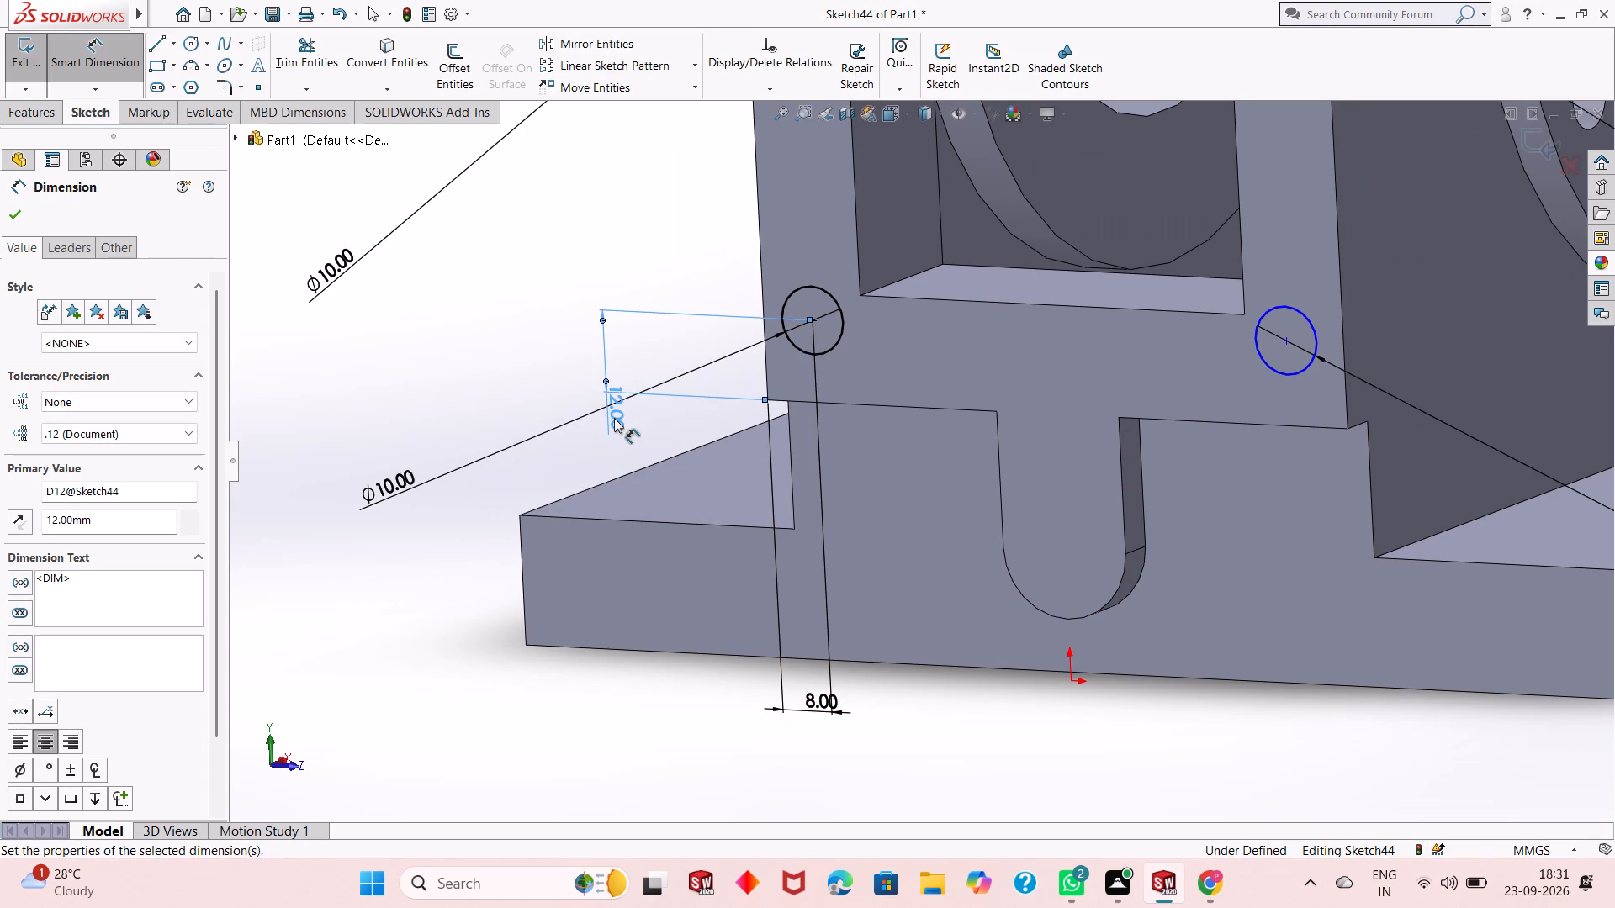
Set the bottom -Z circle's vertical distance from the frame's lower edge to 14 mm.
double_click(614, 418)
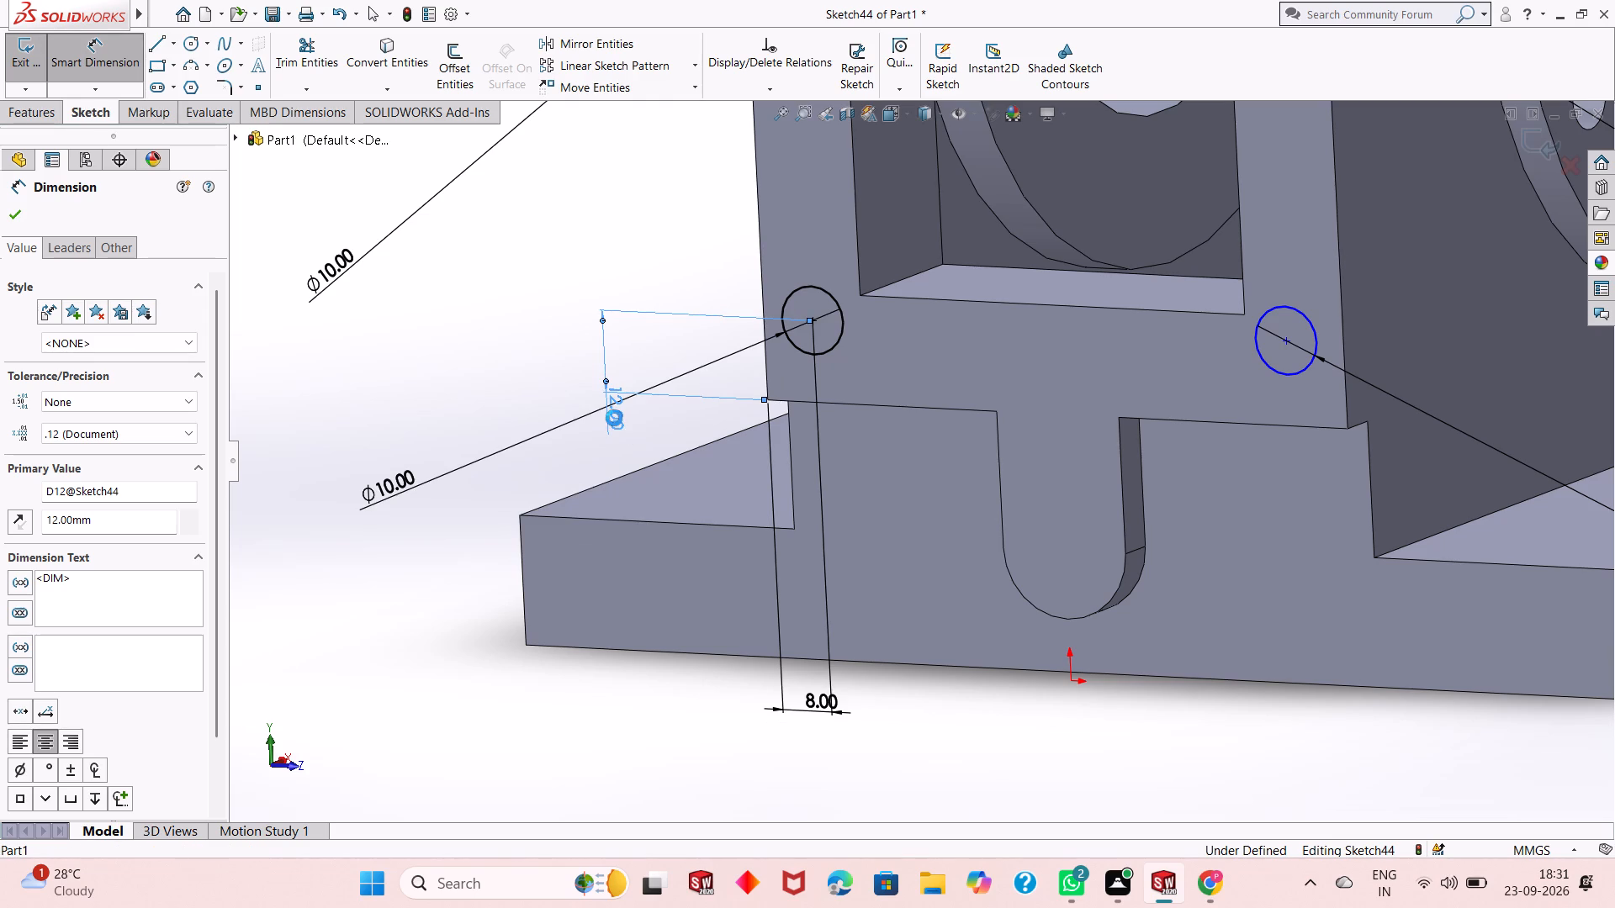
type("14")
key("Return")
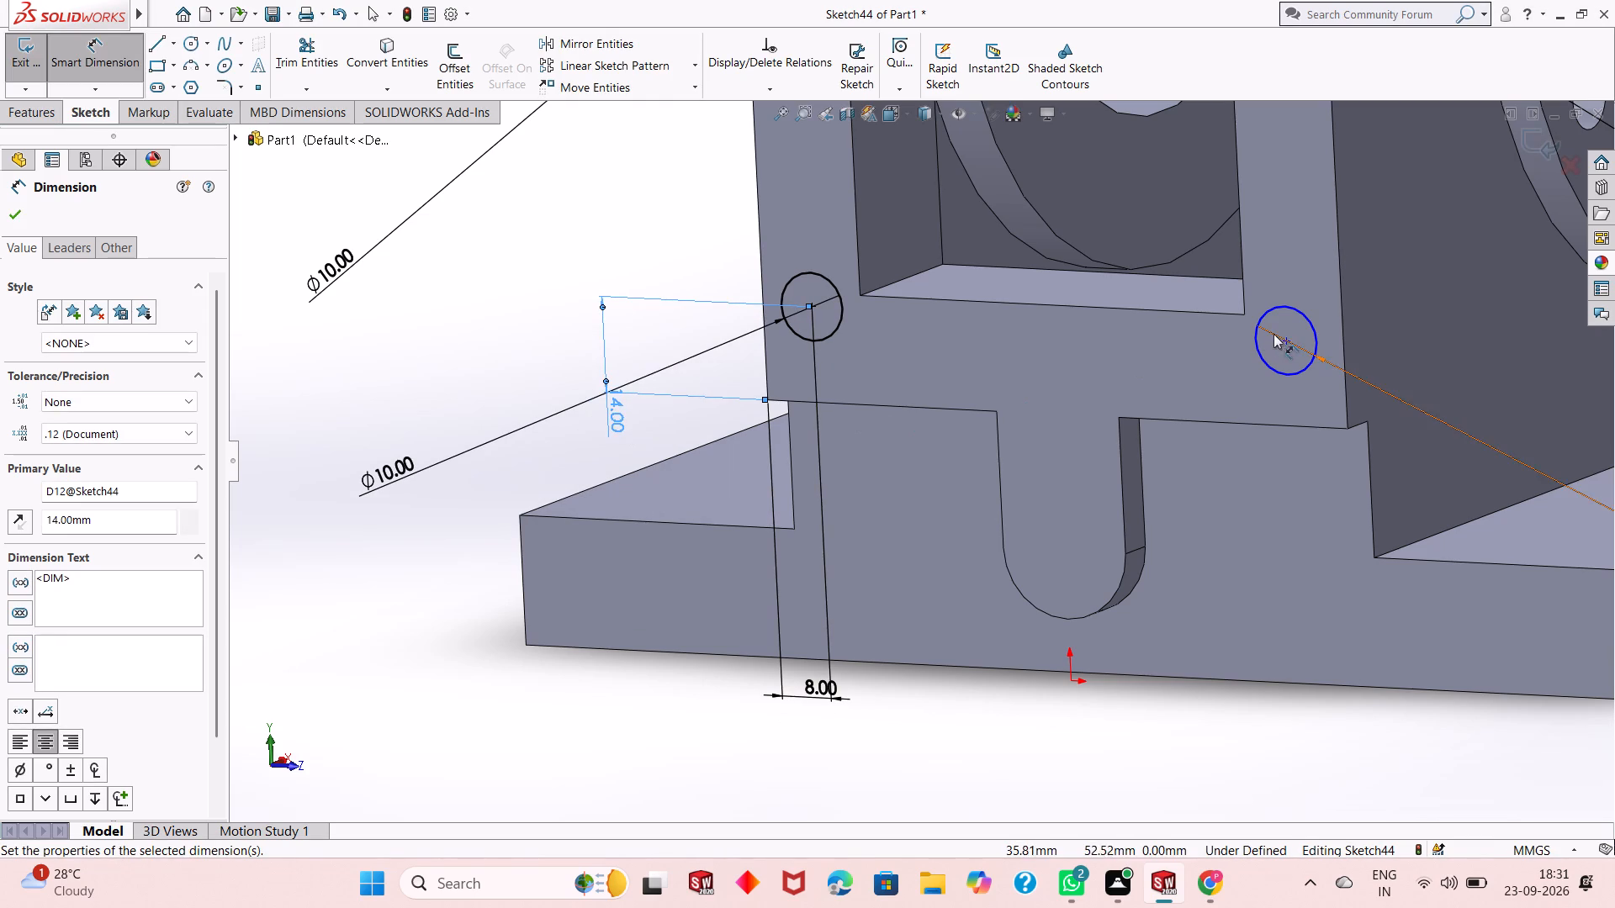
Set the vertical distances of both top circles' centres from the frame's upper edge to 14 mm.
scroll(1289, 345, "up", 8)
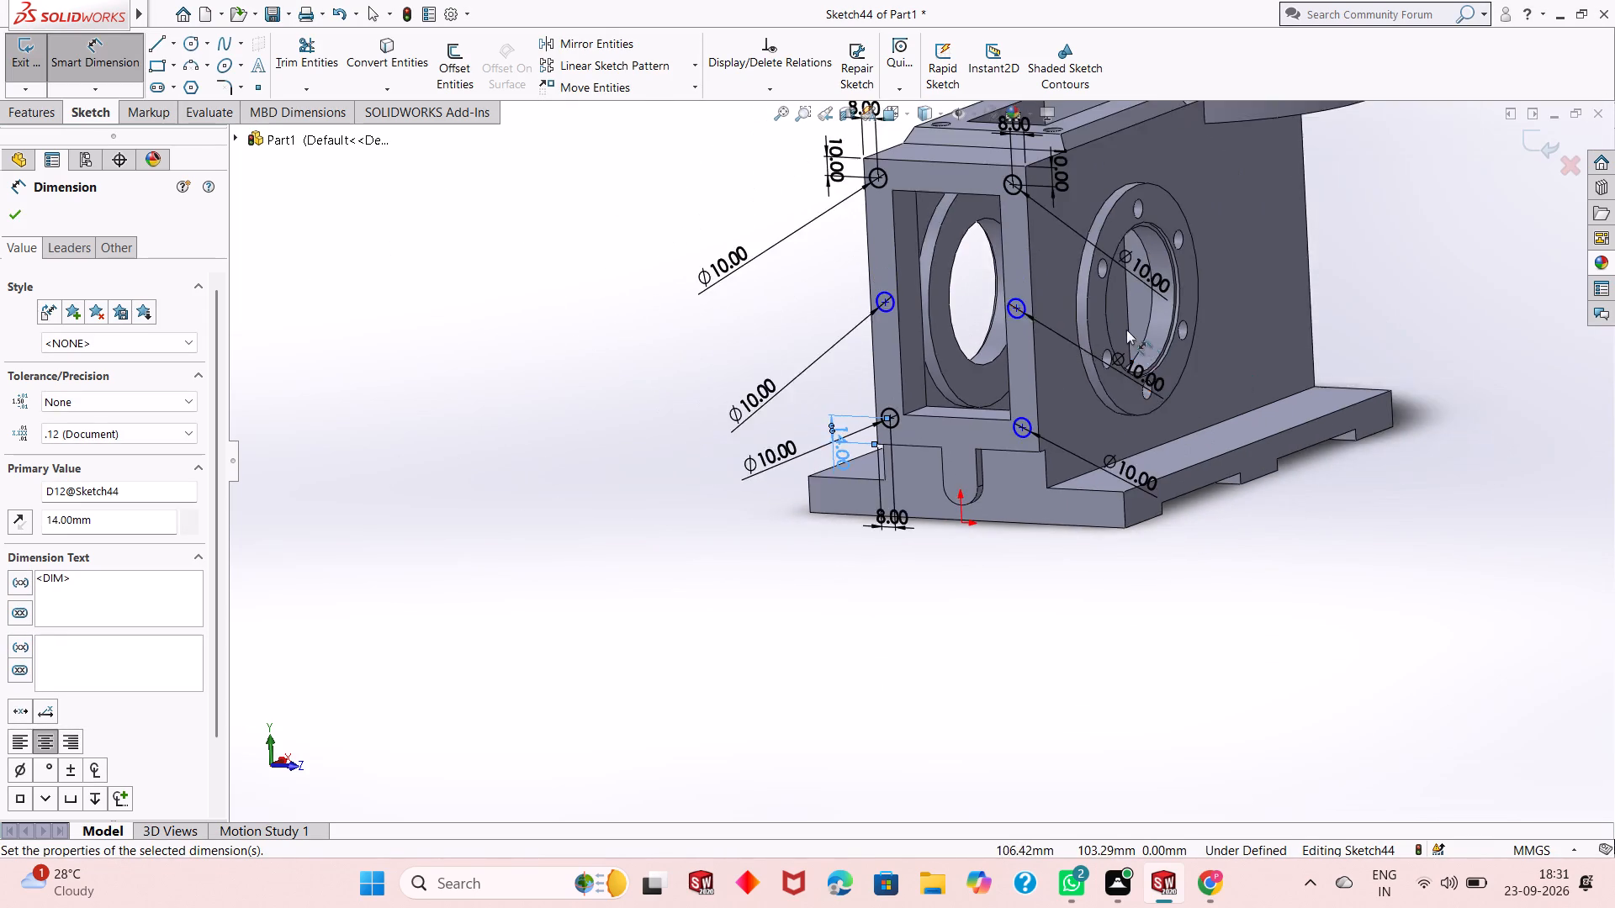
scroll(977, 216, "down", 3)
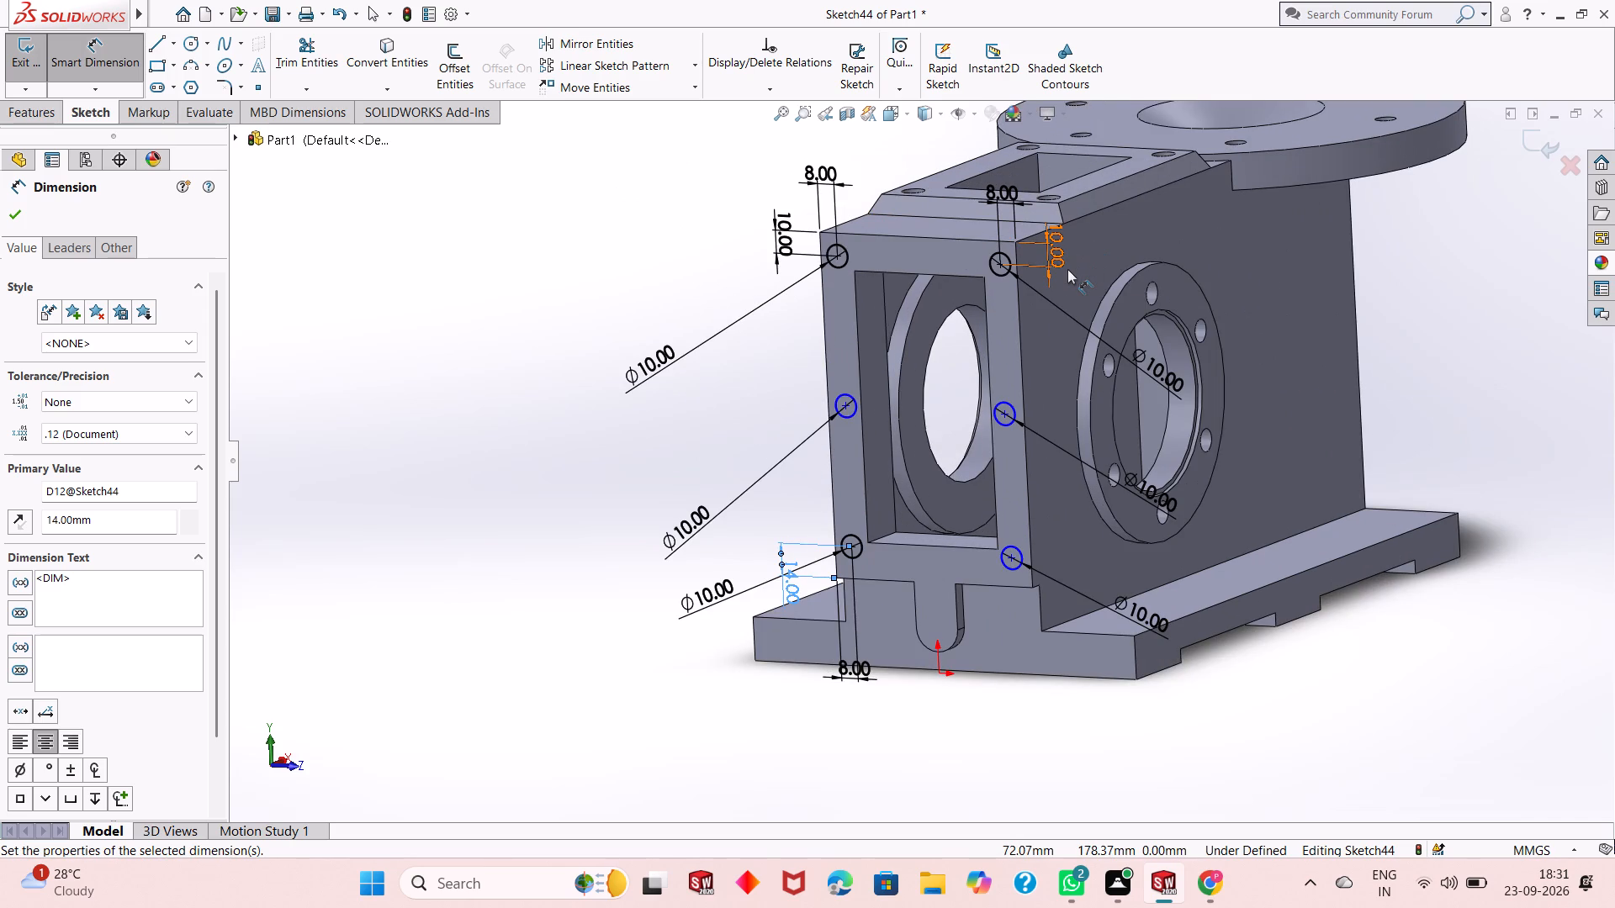
key("ctrl+8")
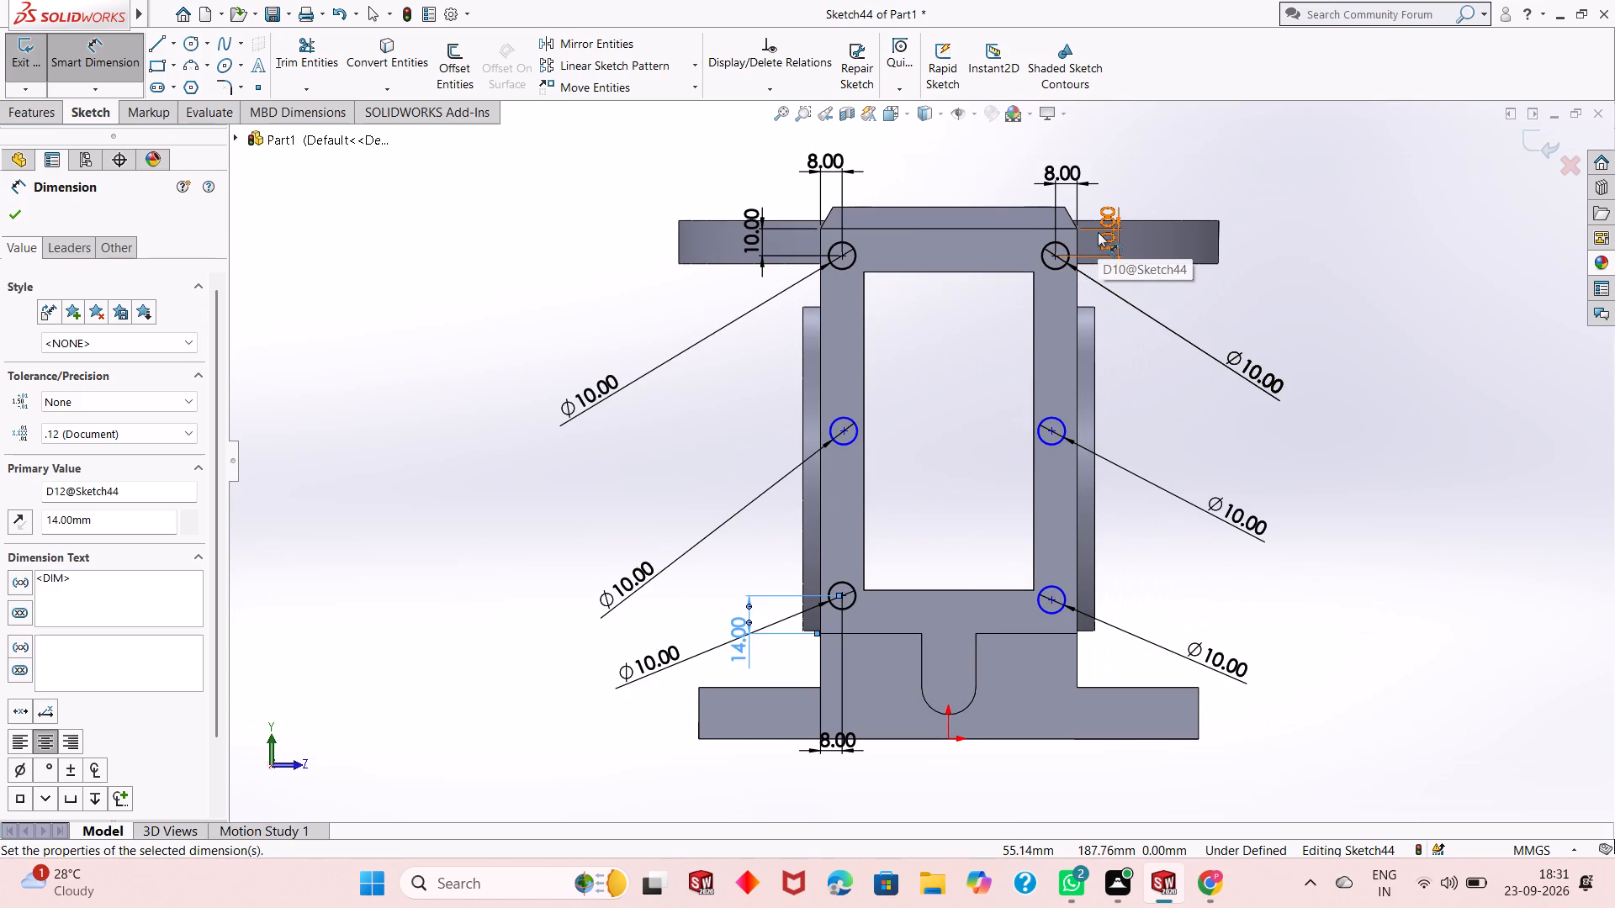
left_click(1099, 238)
left_click(1099, 238)
double_click(1099, 238)
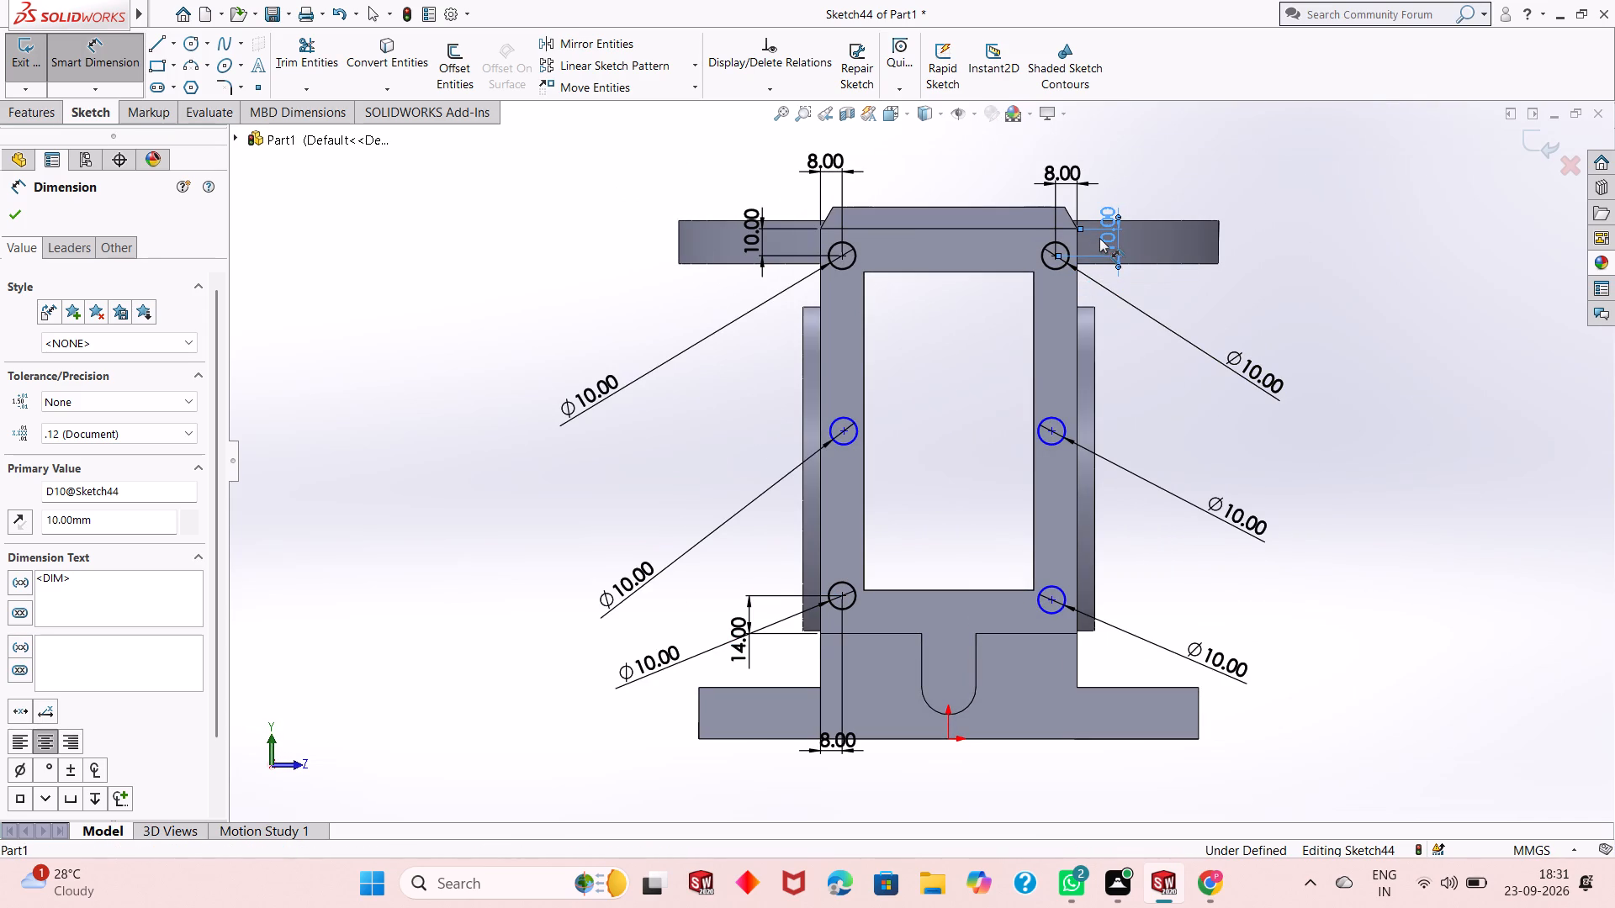
type("14")
key("Return")
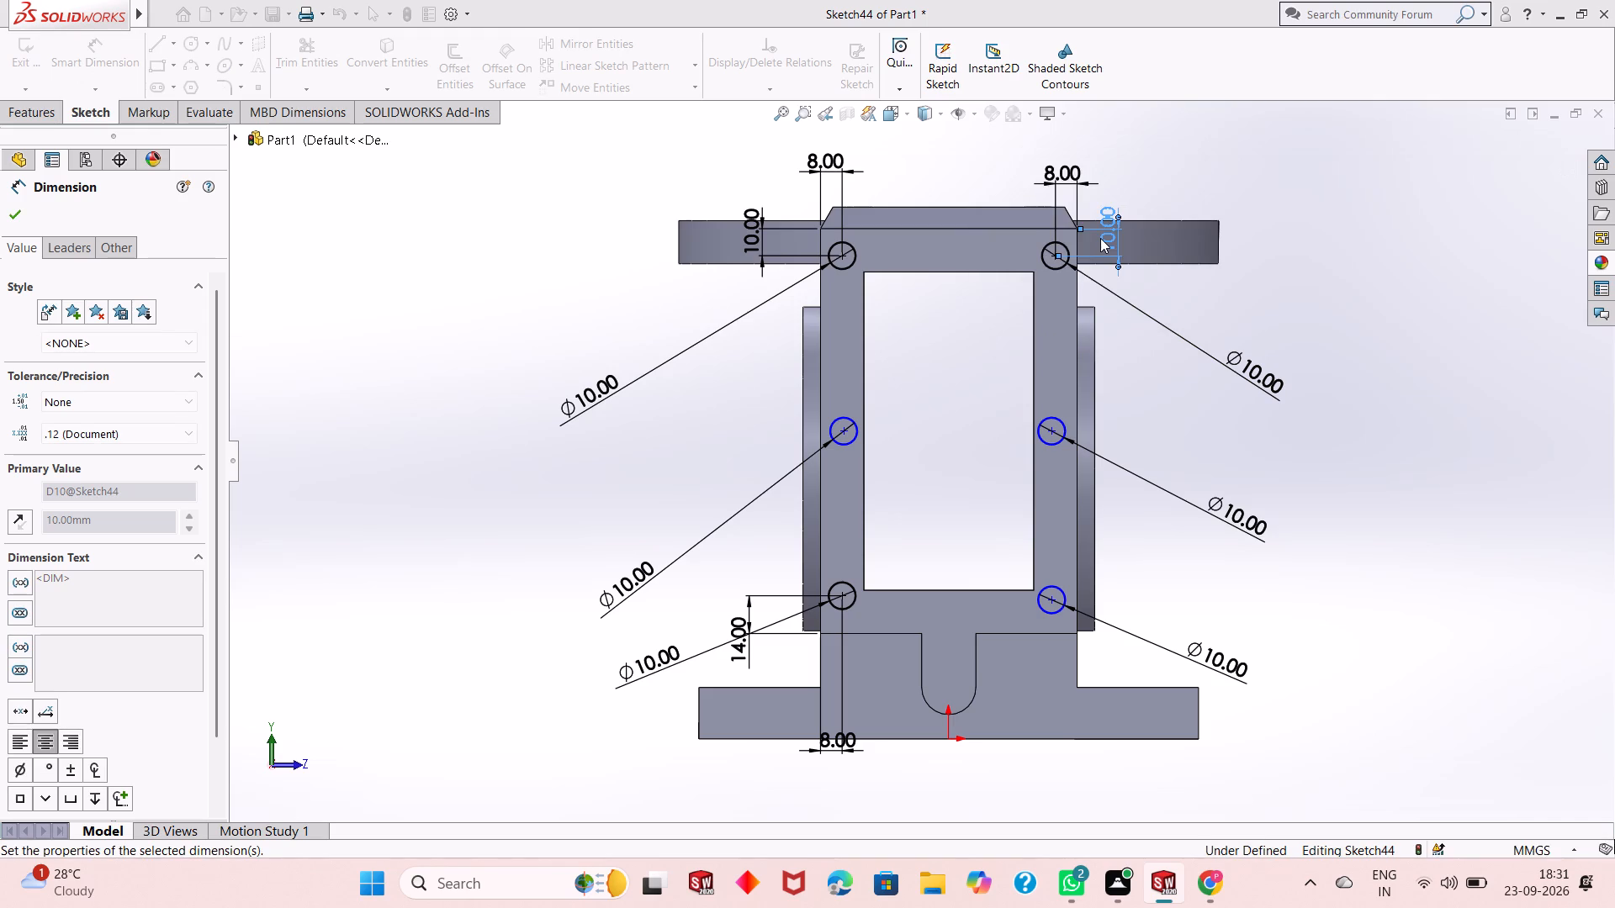
double_click(752, 244)
type("14")
key("Return")
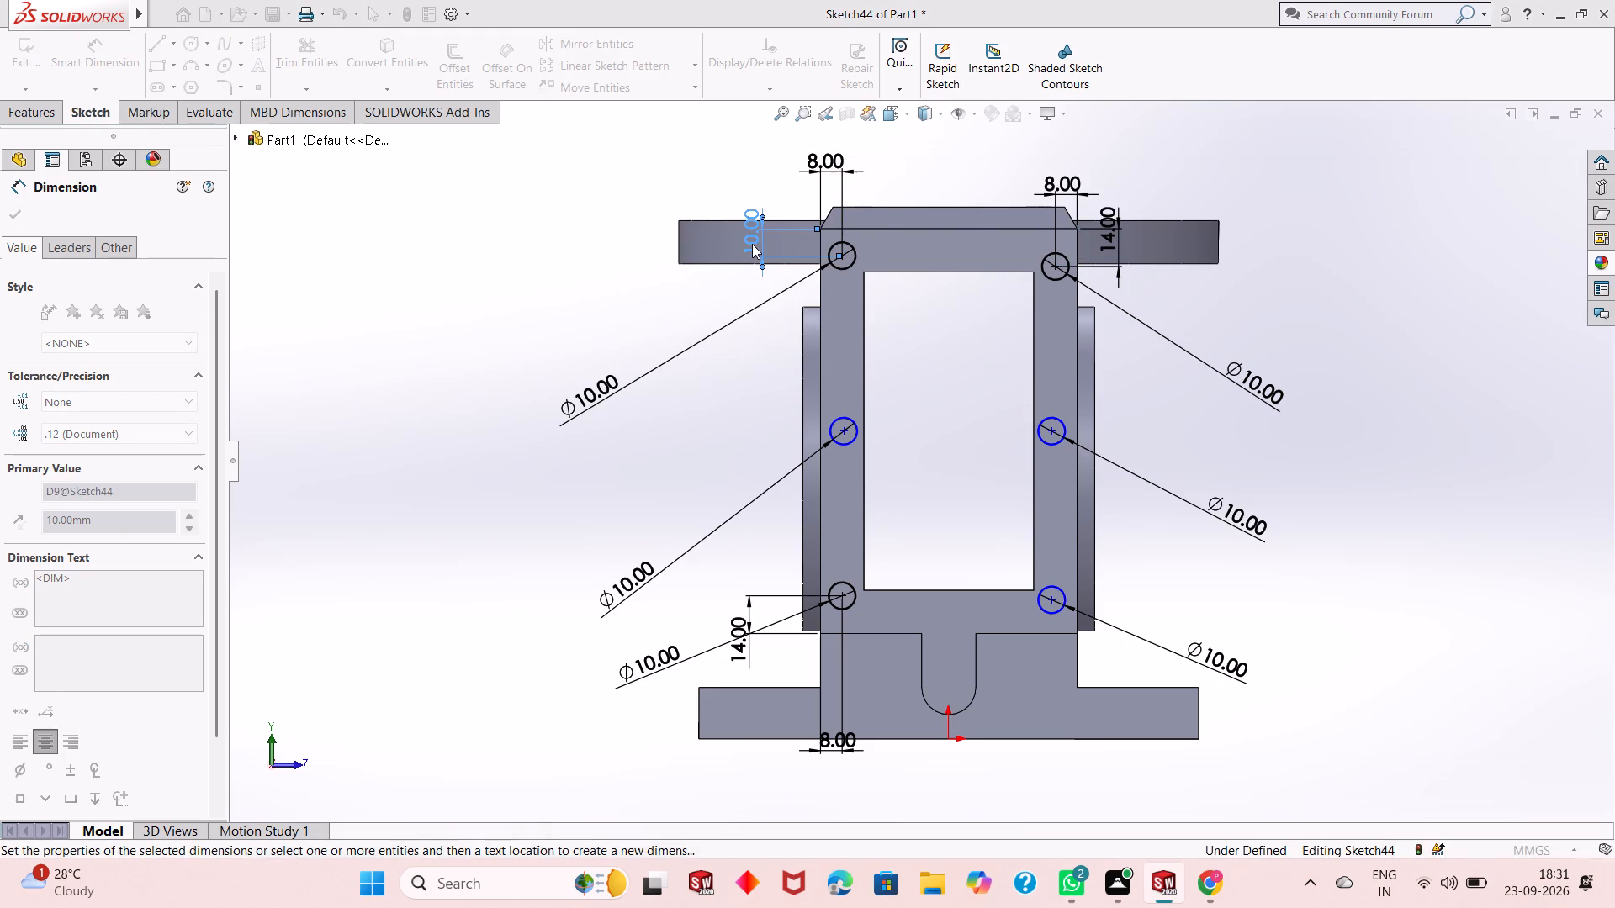
Dimension the bottom +Z circle's centre 14 mm above the lower edge of the frame face.
scroll(1052, 599, "down", 1)
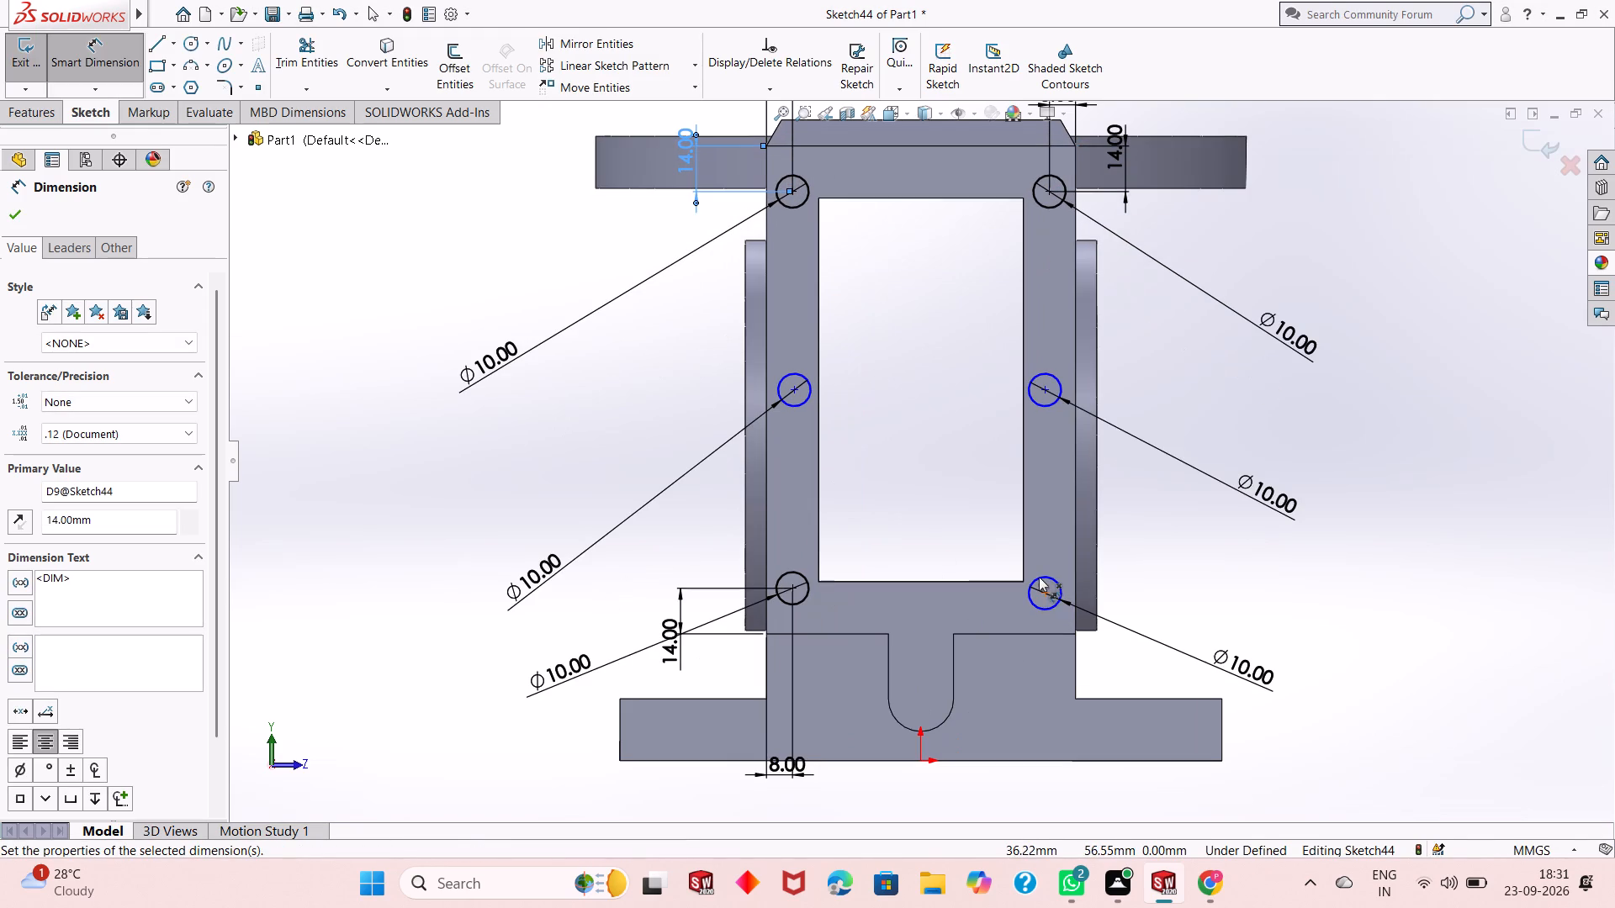
left_click(1044, 589)
left_click(1047, 631)
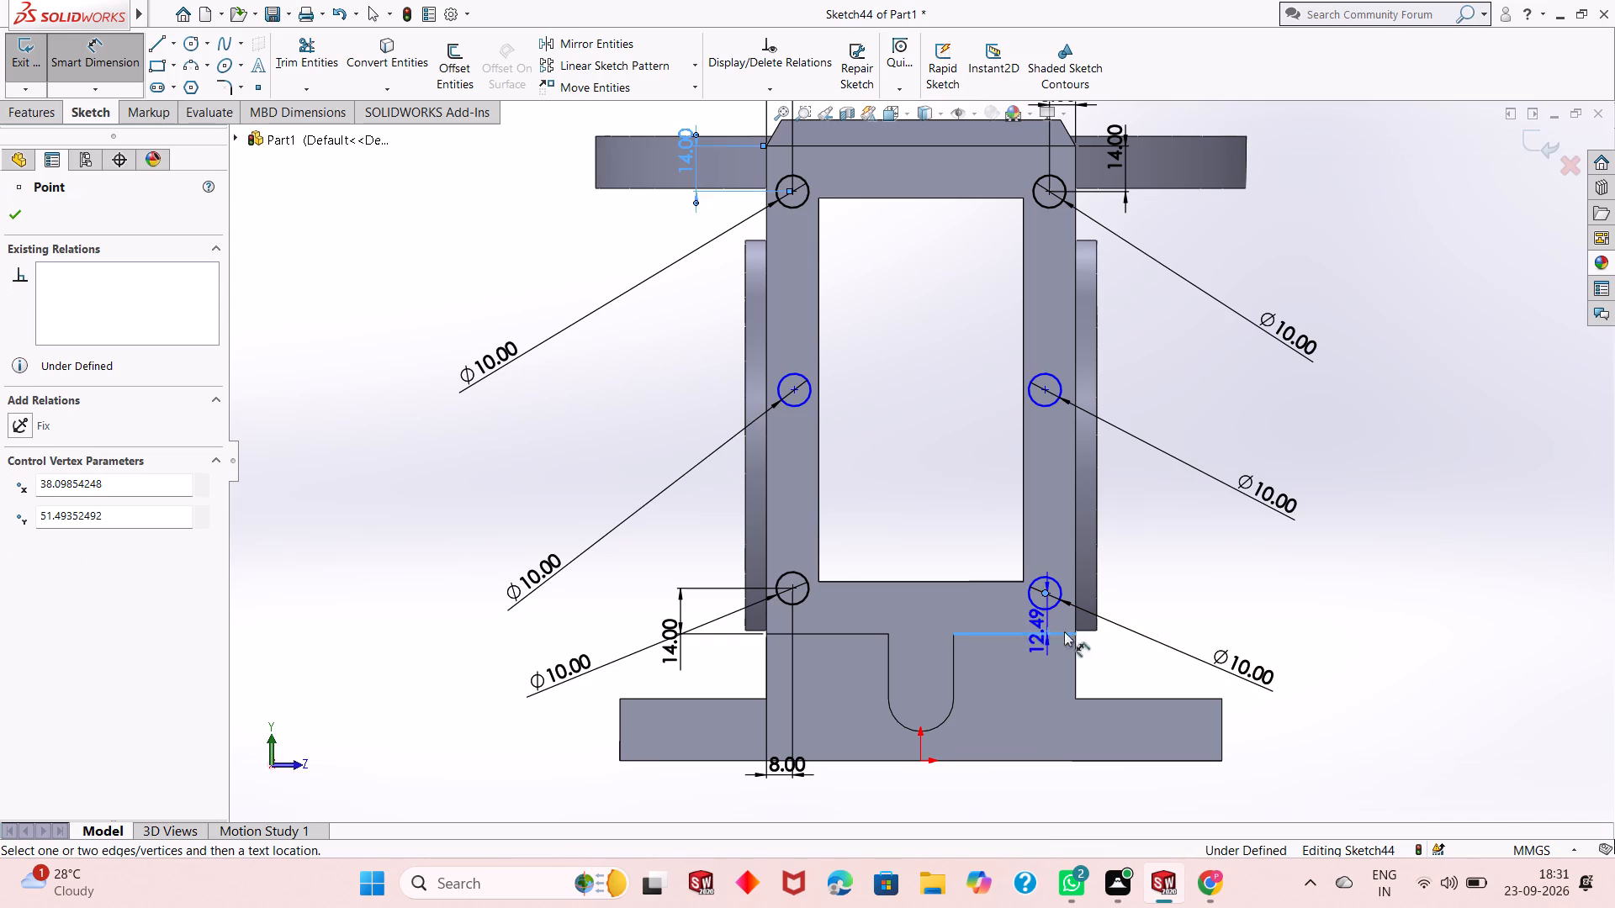
left_click(1284, 617)
type("14")
key("Return")
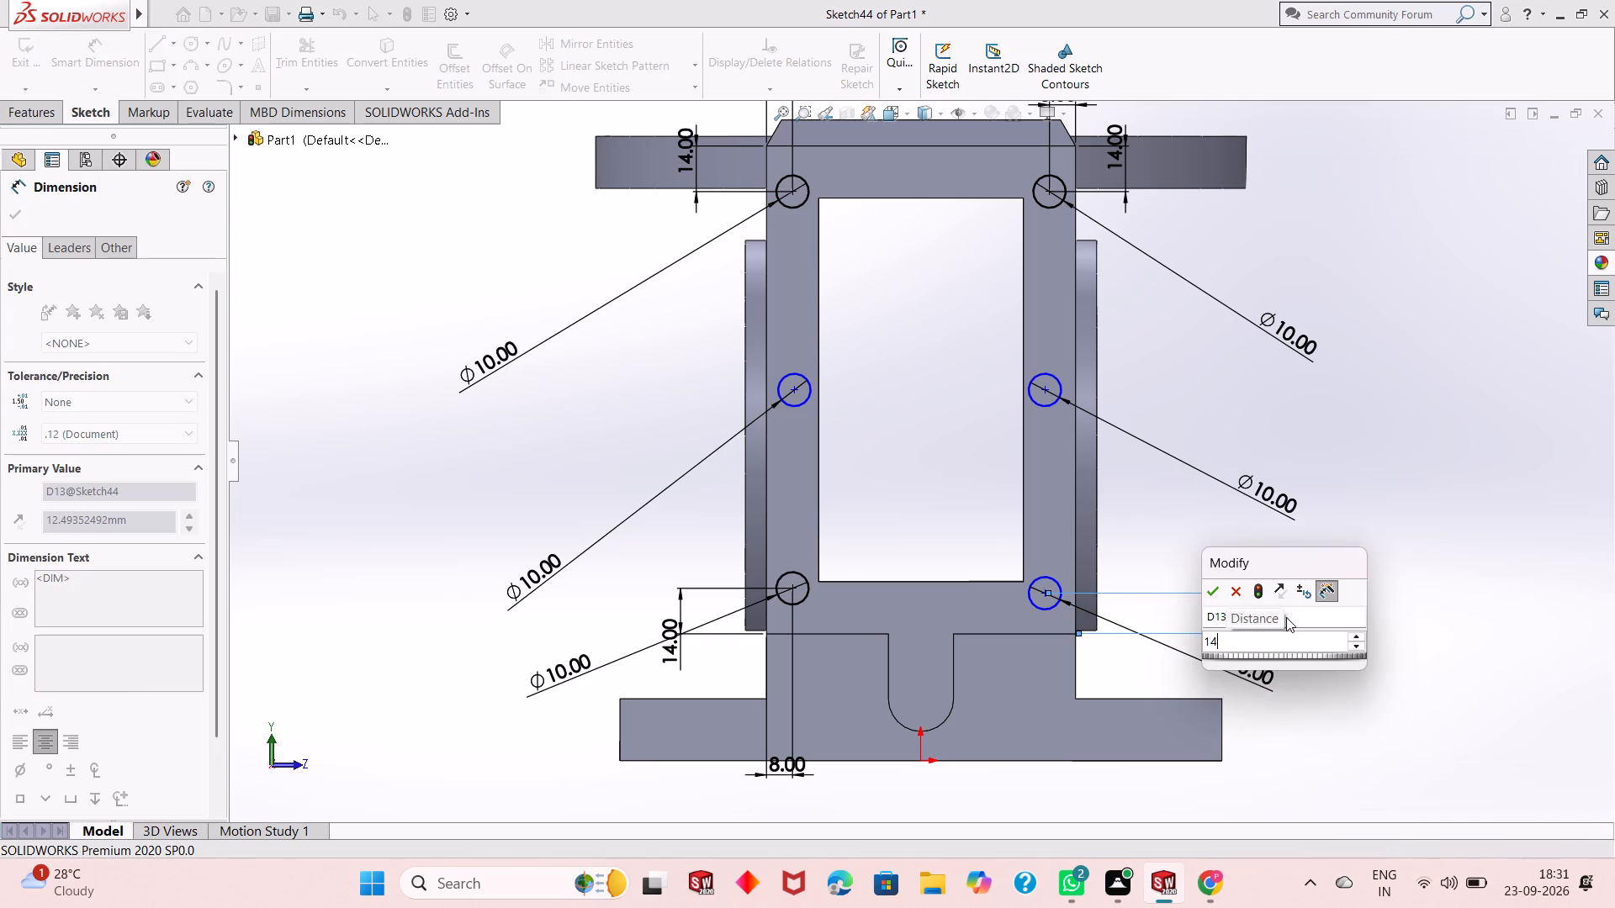
Dimension the bottom +Z circle's centre 8 mm horizontally from the frame's outer +Z edge.
scroll(1090, 613, "down", 3)
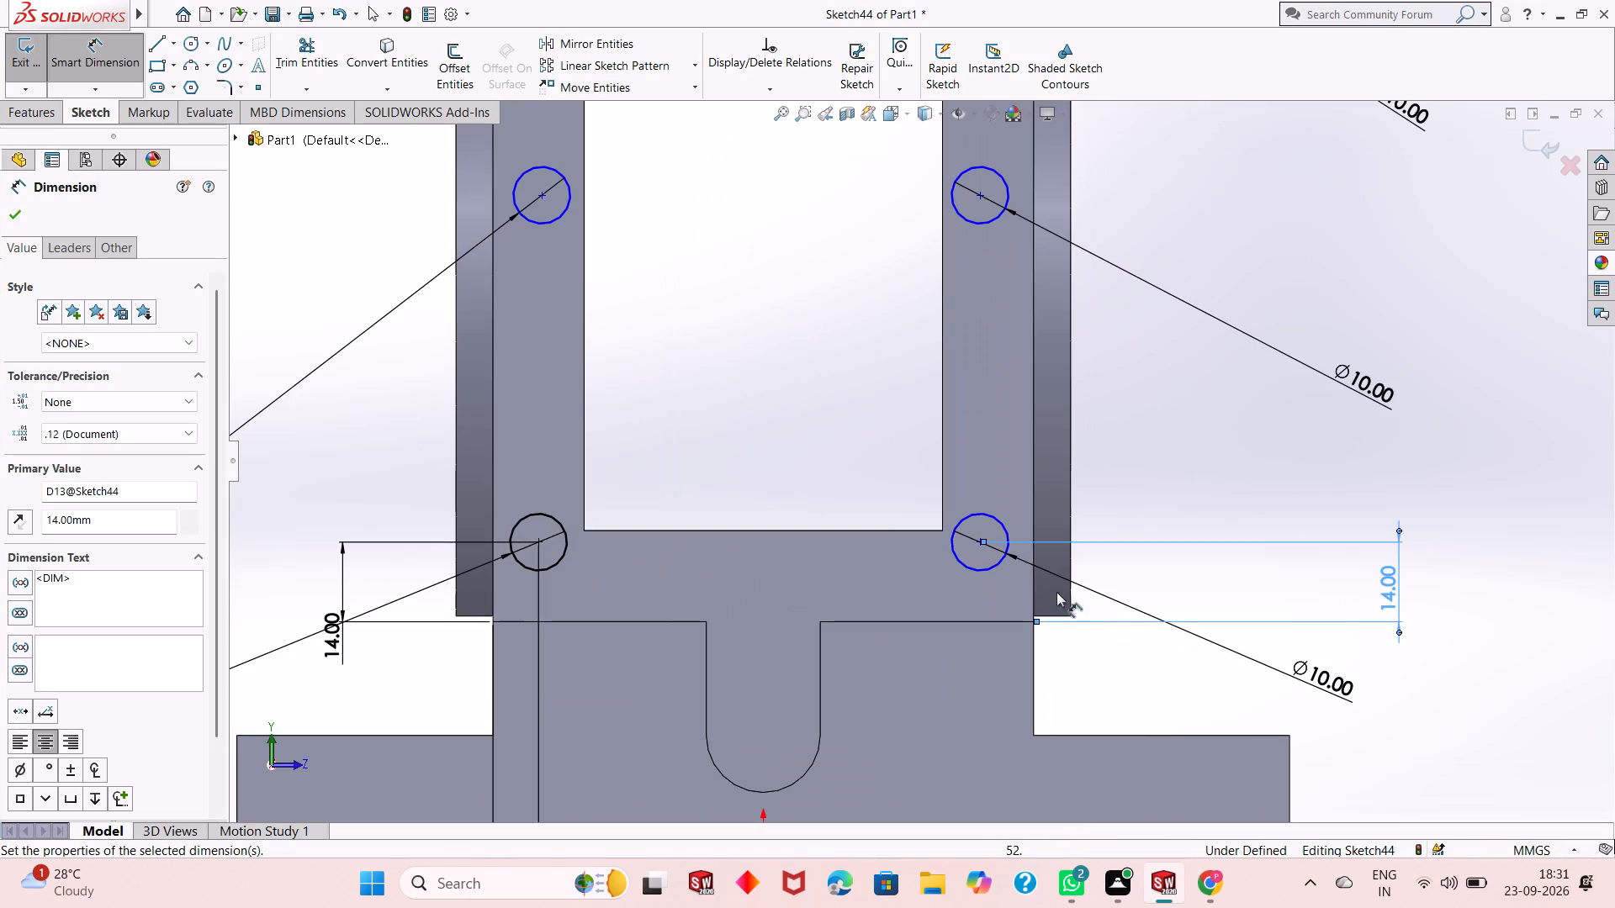
left_click(979, 542)
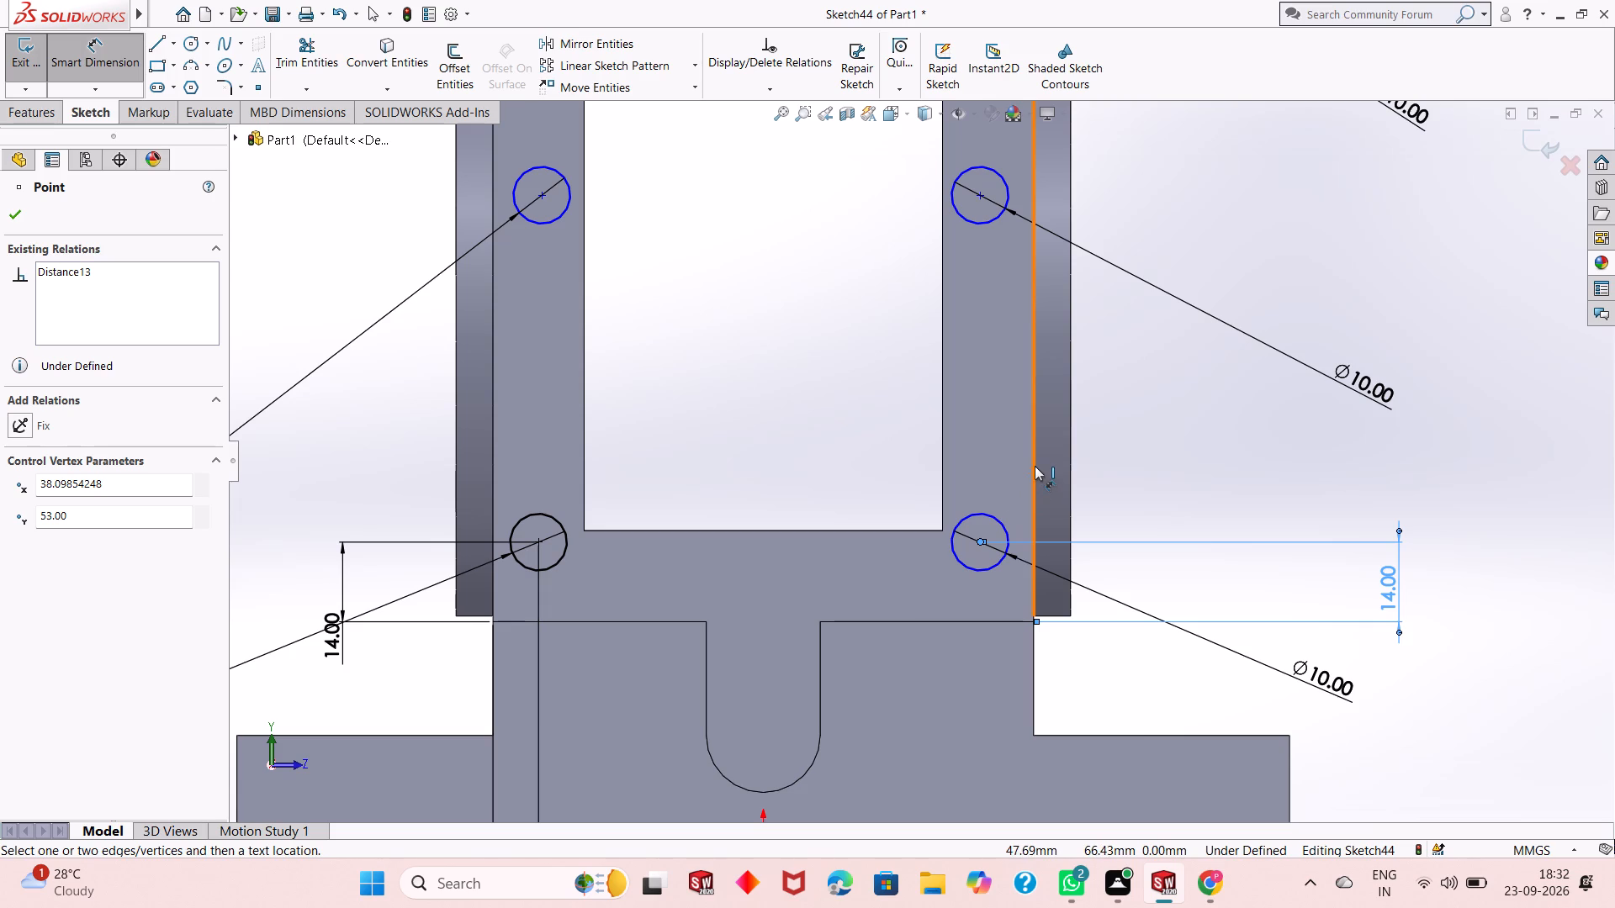
left_click(1035, 466)
scroll(982, 704, "up", 5)
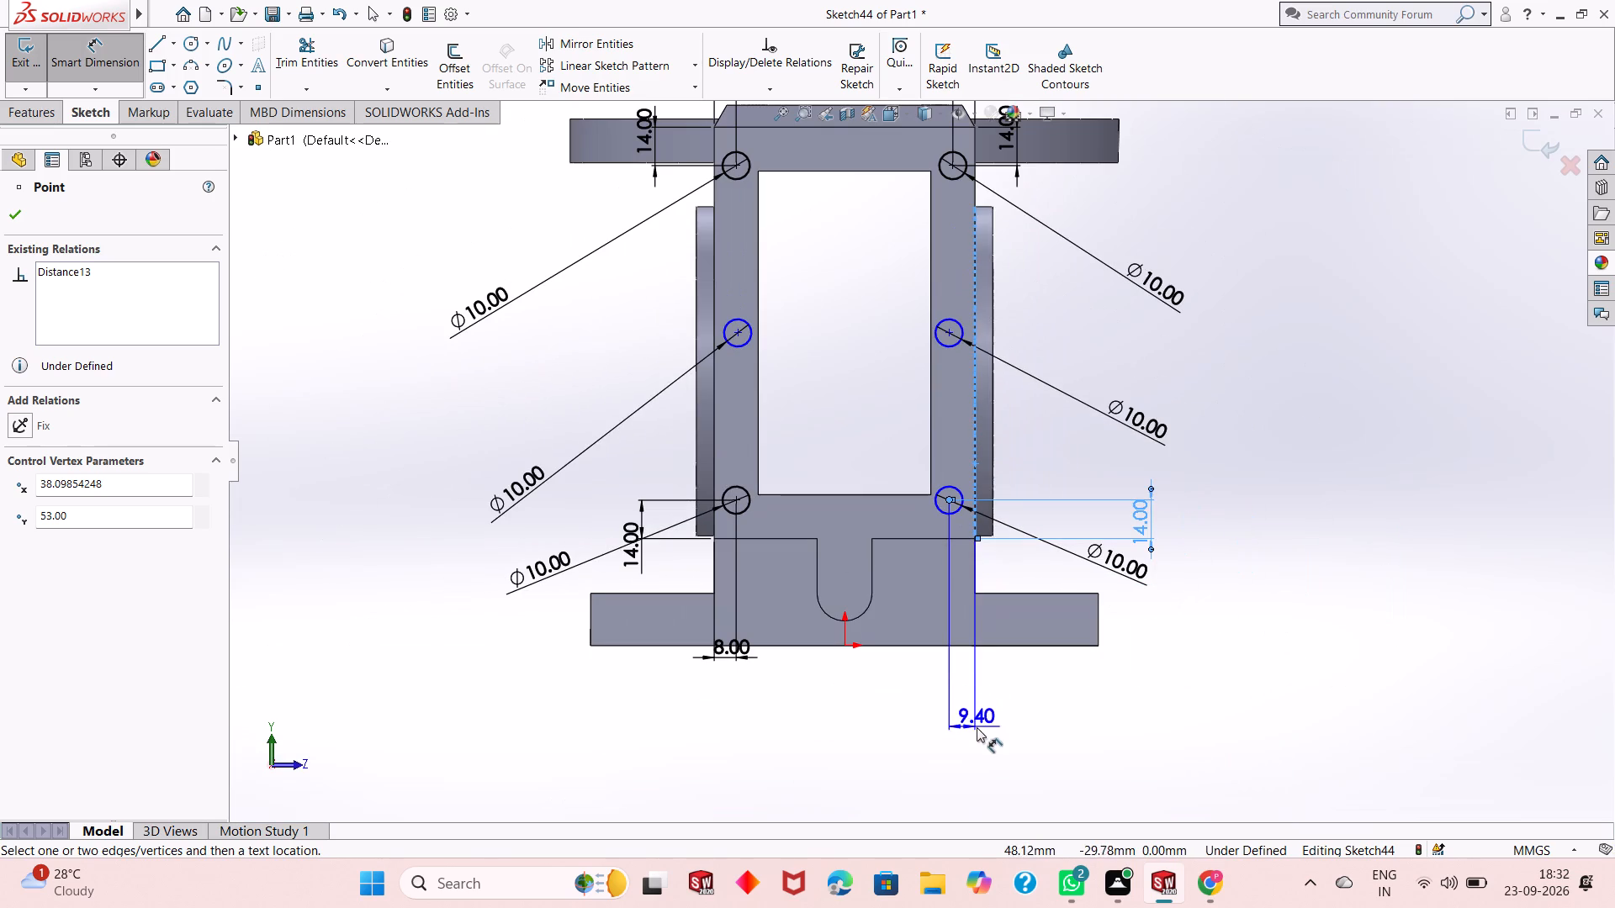
left_click(973, 672)
key("8")
key("Return")
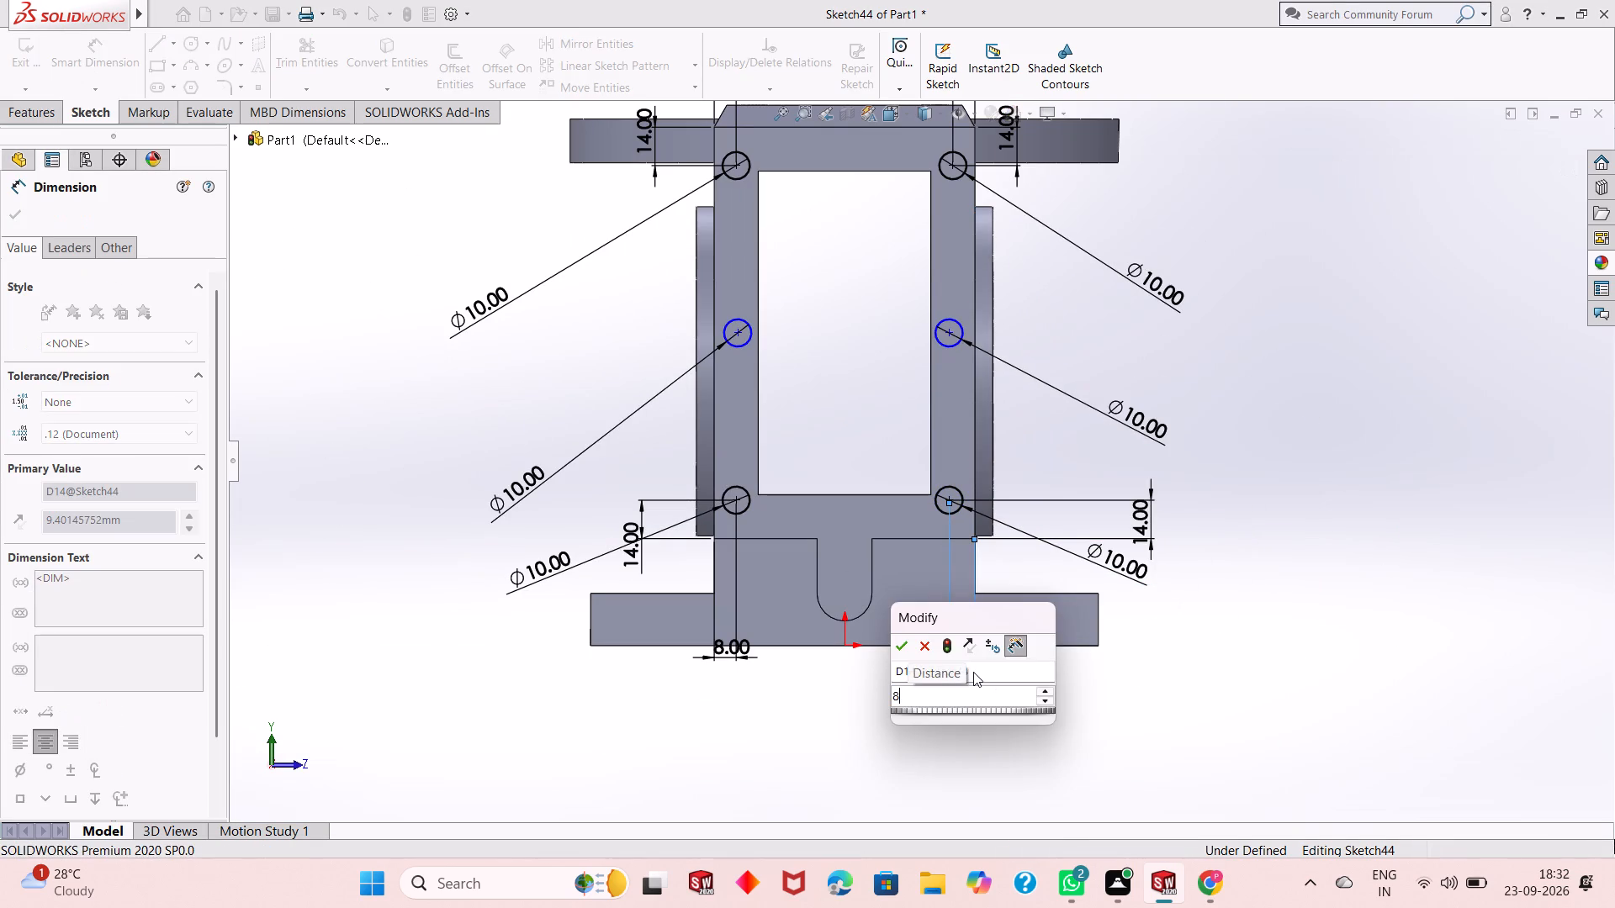
Dimension the middle +Z circle's centre 8 mm horizontally from the frame's outer +Z edge.
scroll(949, 488, "down", 2)
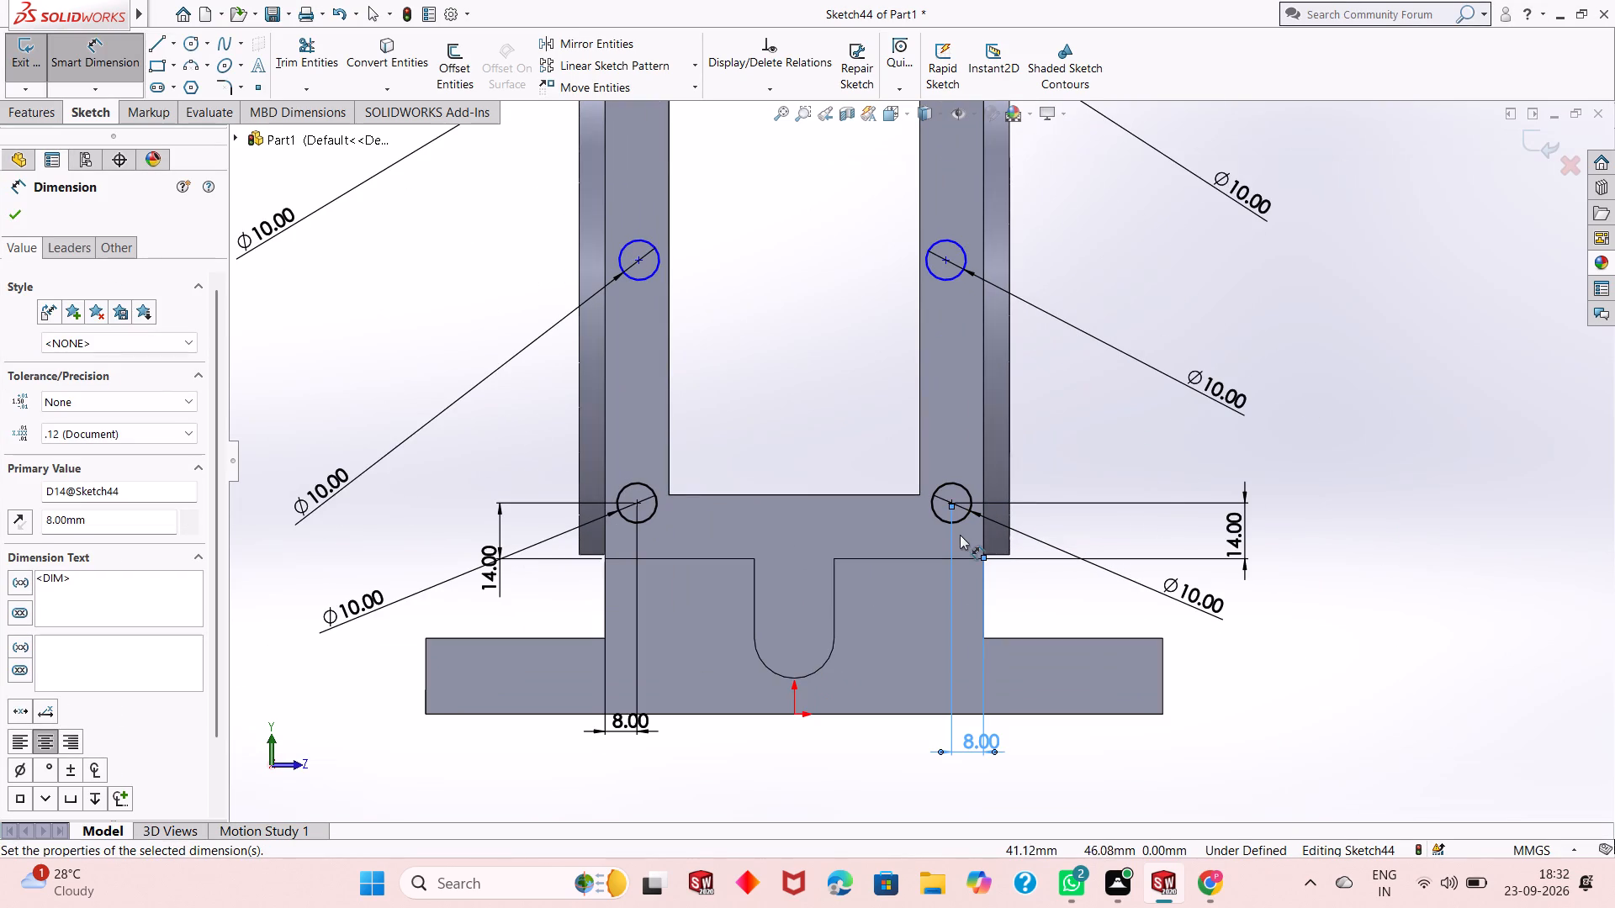
scroll(908, 444, "up", 3)
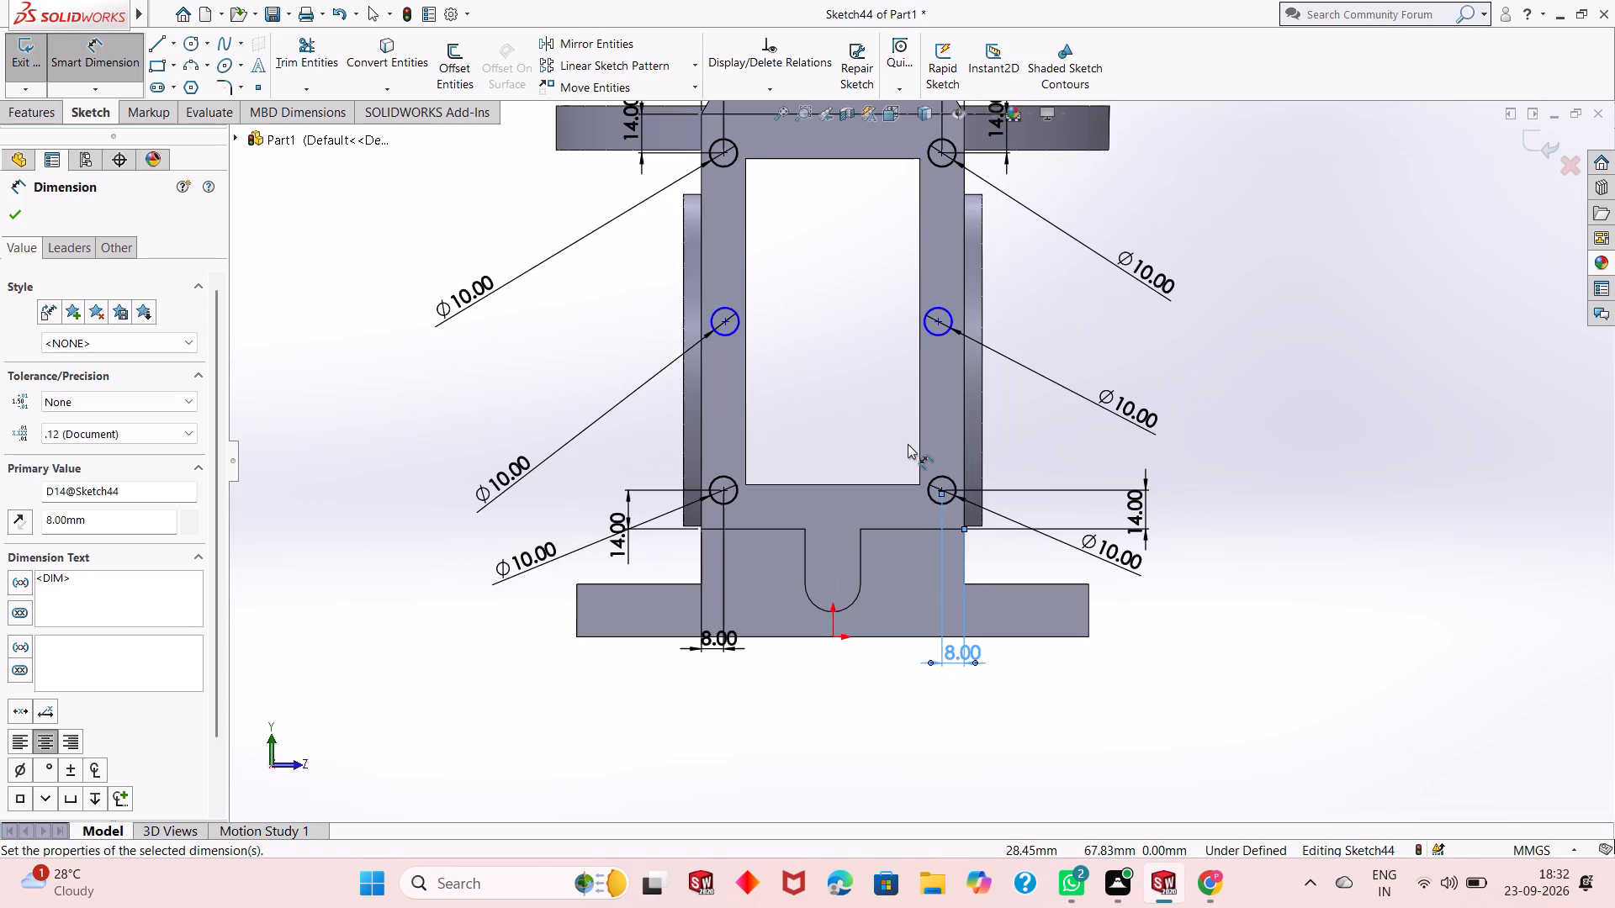
scroll(1002, 350, "down", 2)
scroll(815, 314, "down", 3)
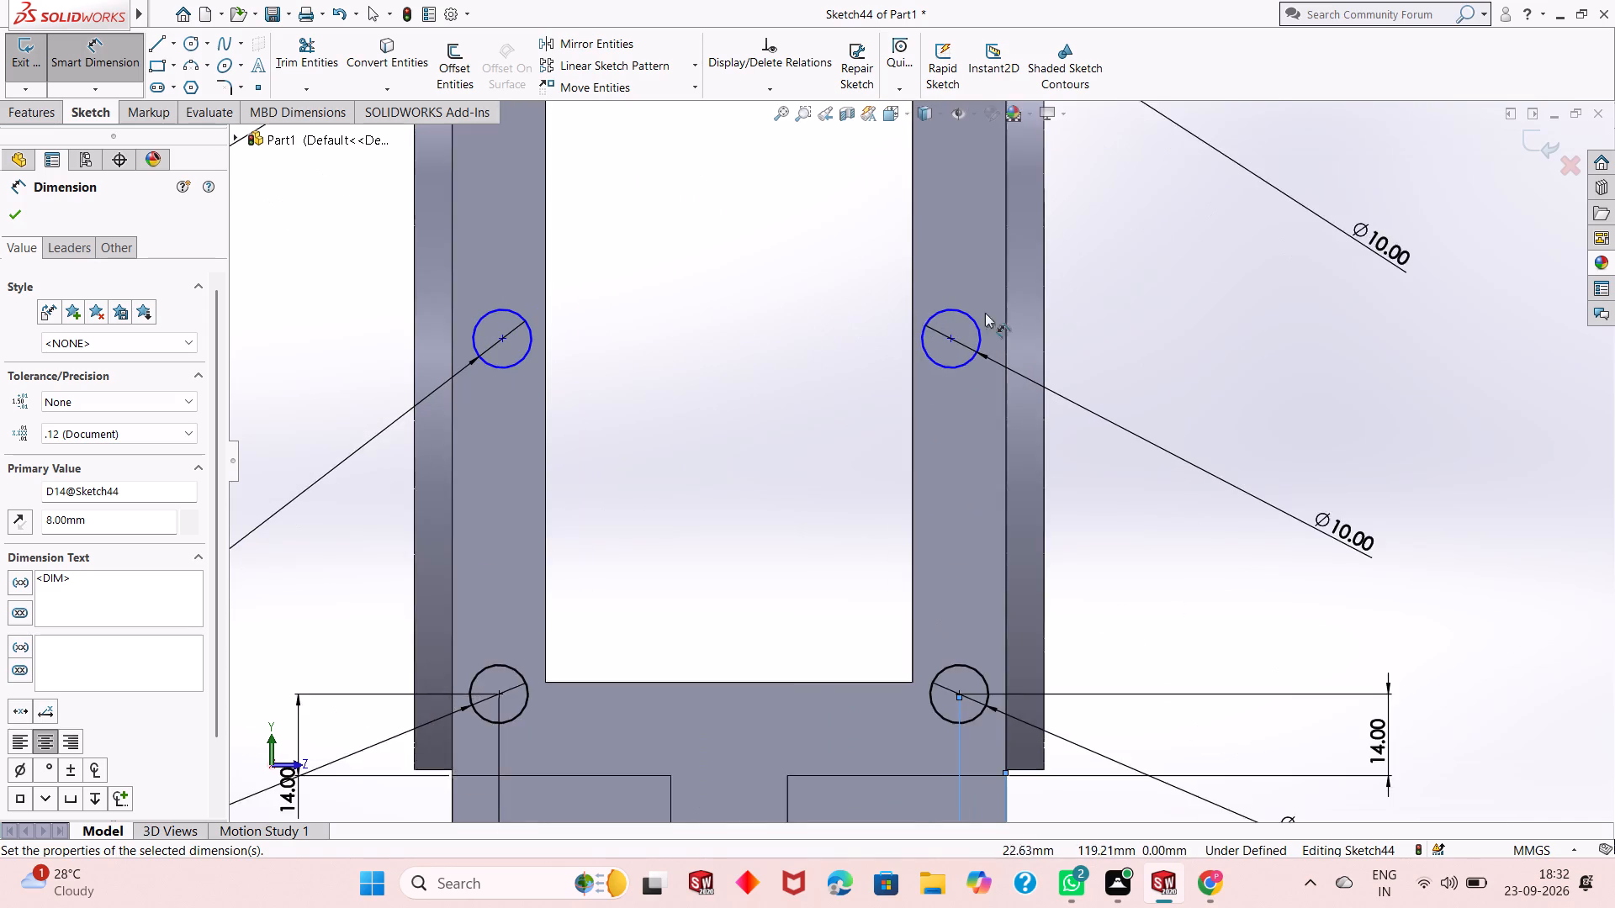
left_click(986, 354)
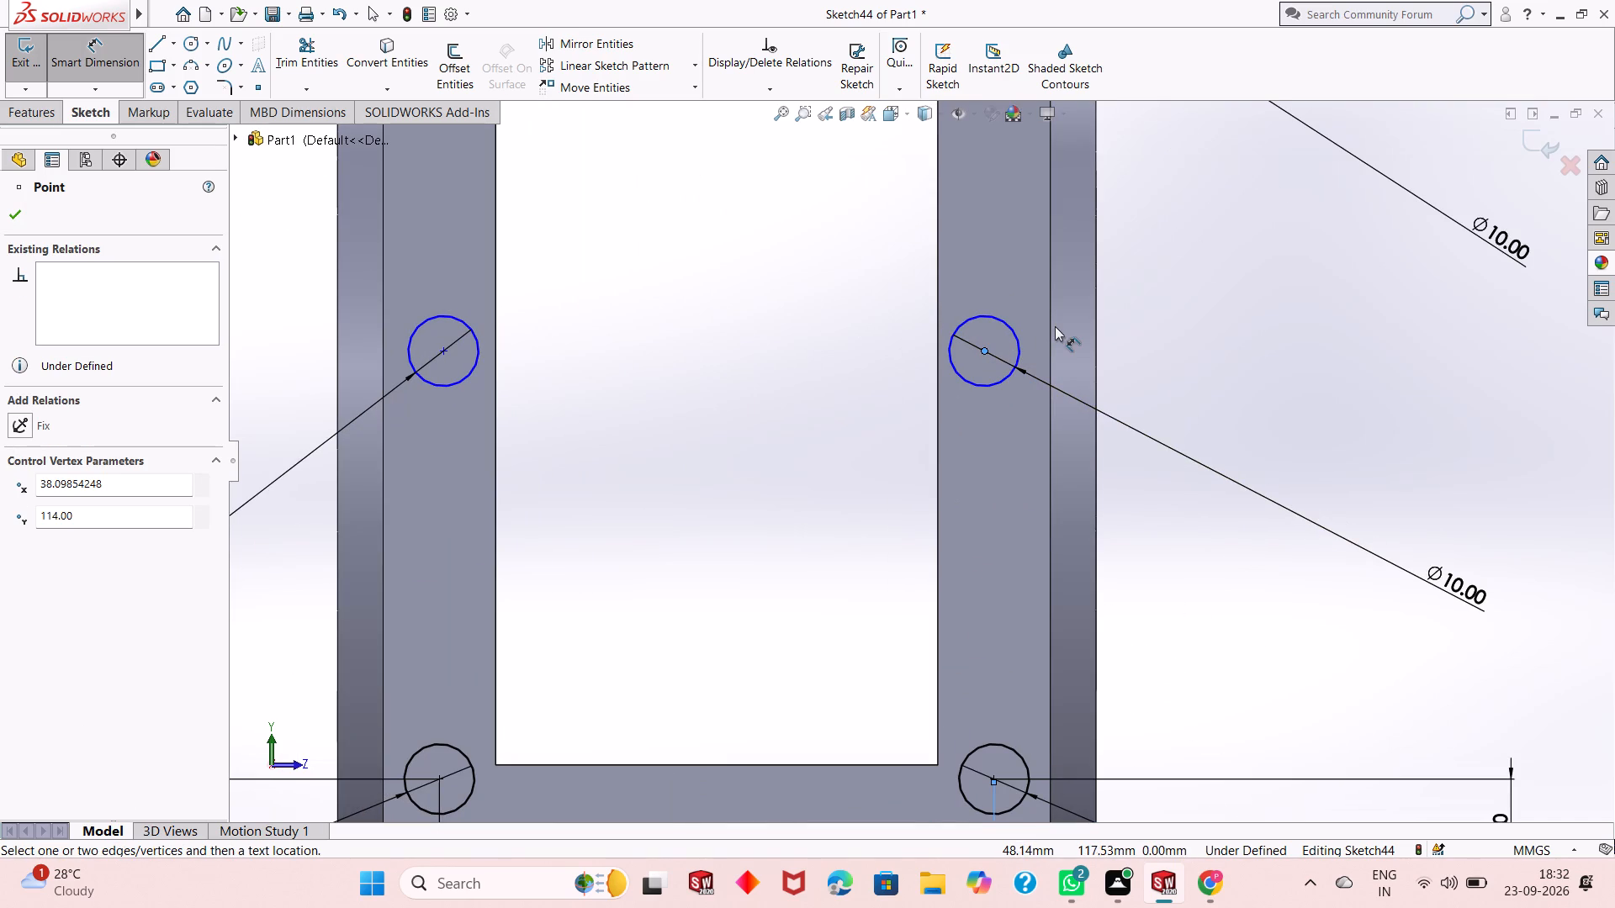
left_click(1048, 338)
left_click(989, 471)
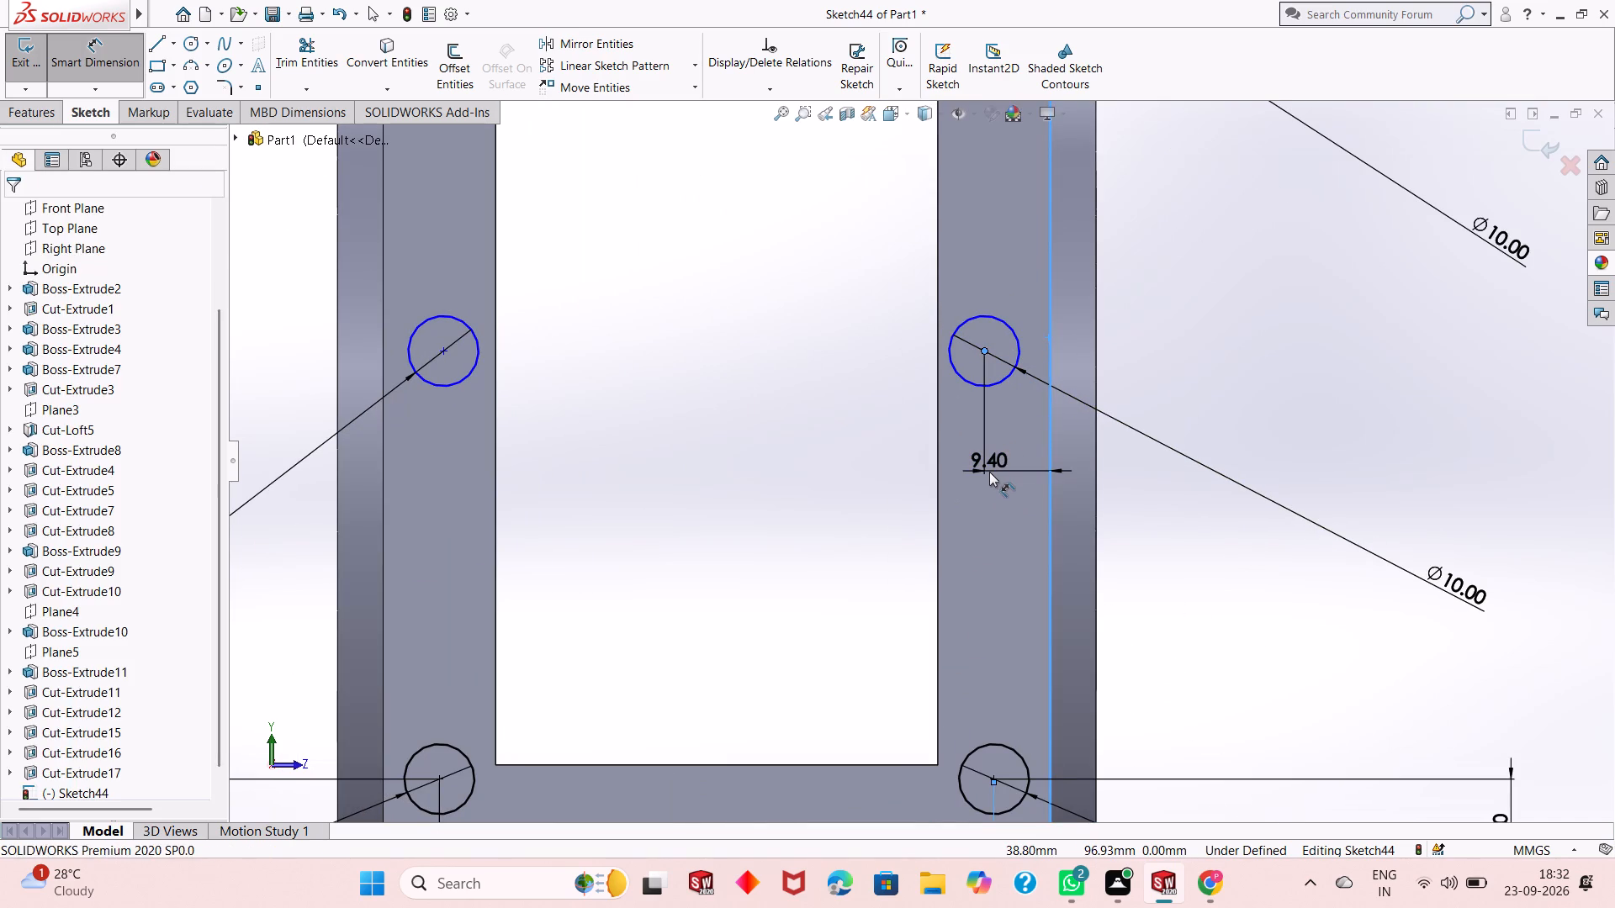
key("8")
key("Return")
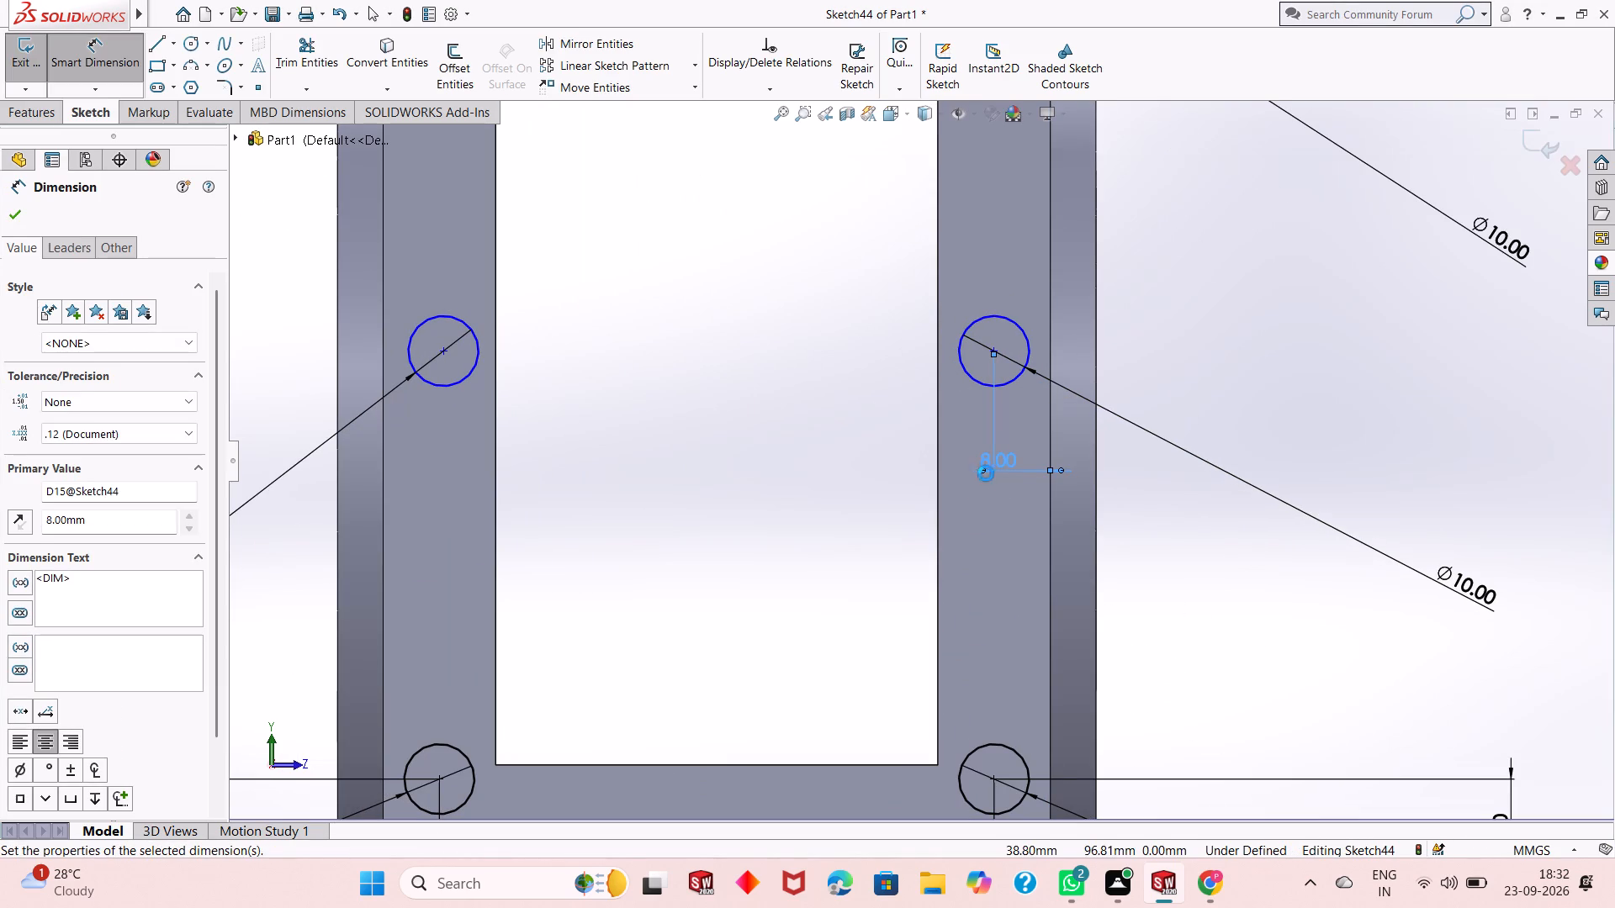
Dimension the middle -Z circle's centre 8 mm horizontally from the frame's outer -Z edge.
left_click(446, 353)
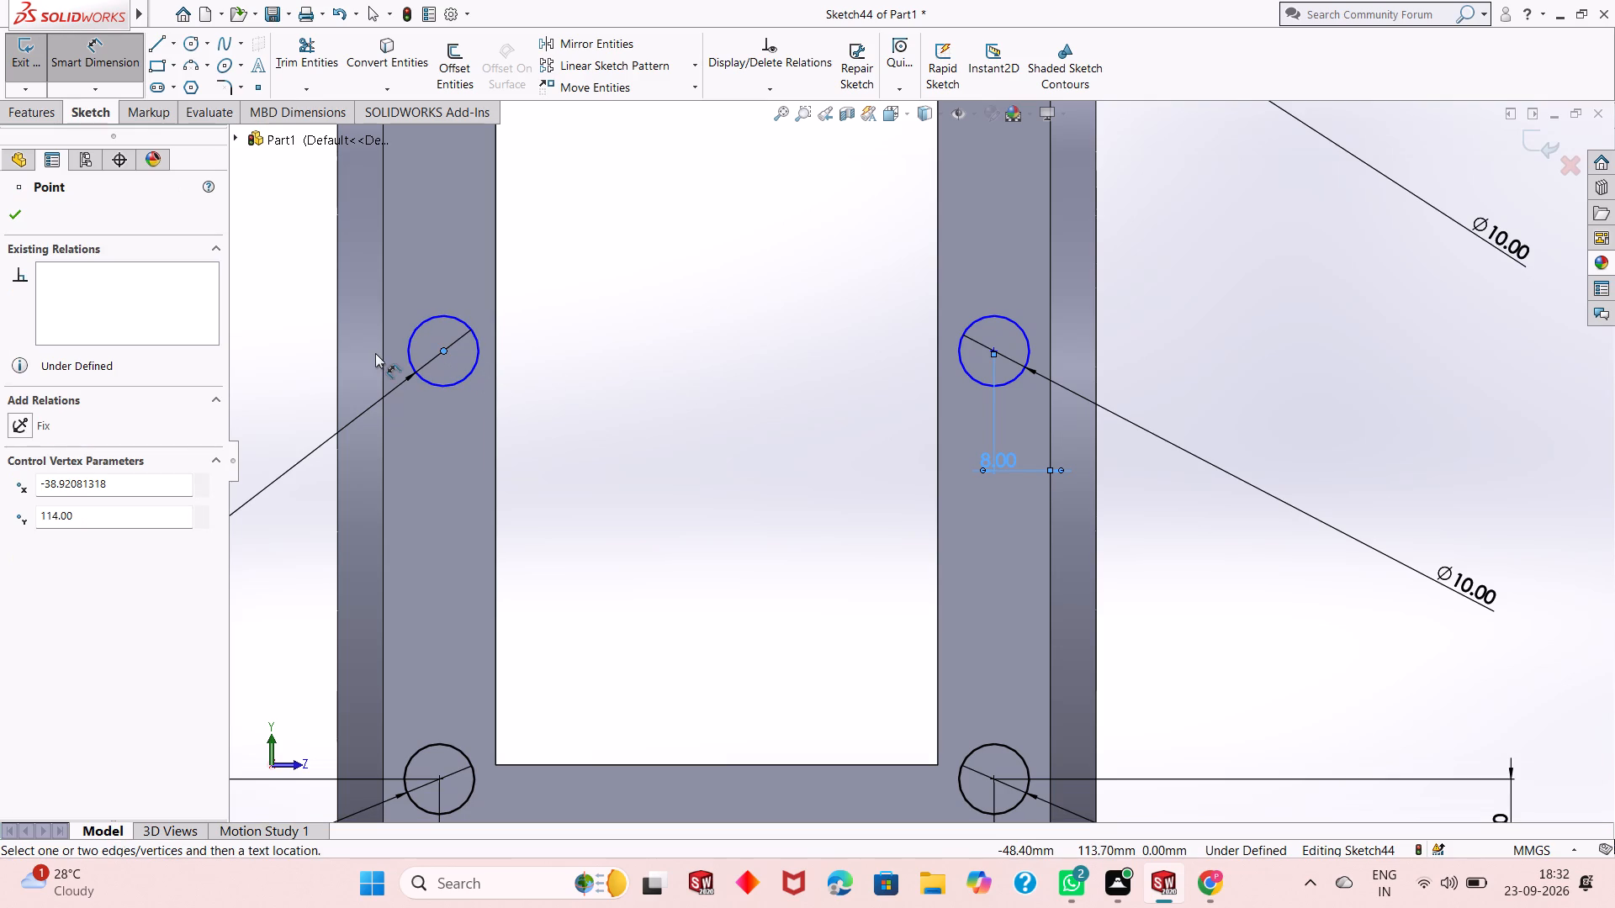
left_click(383, 338)
left_click(413, 436)
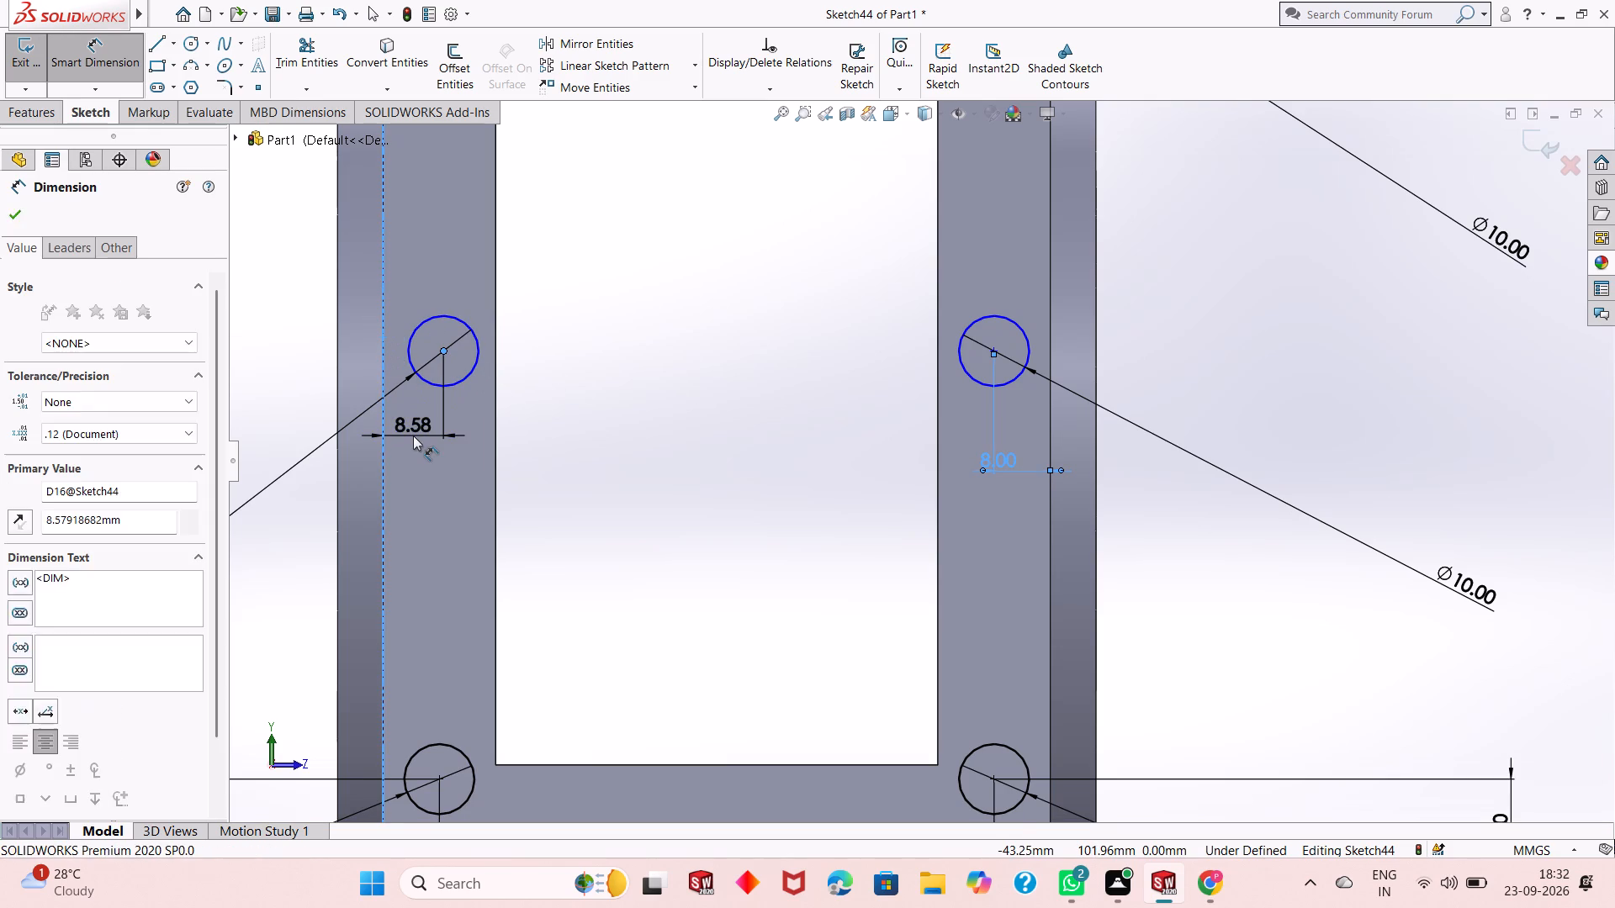
key("8")
key("Return")
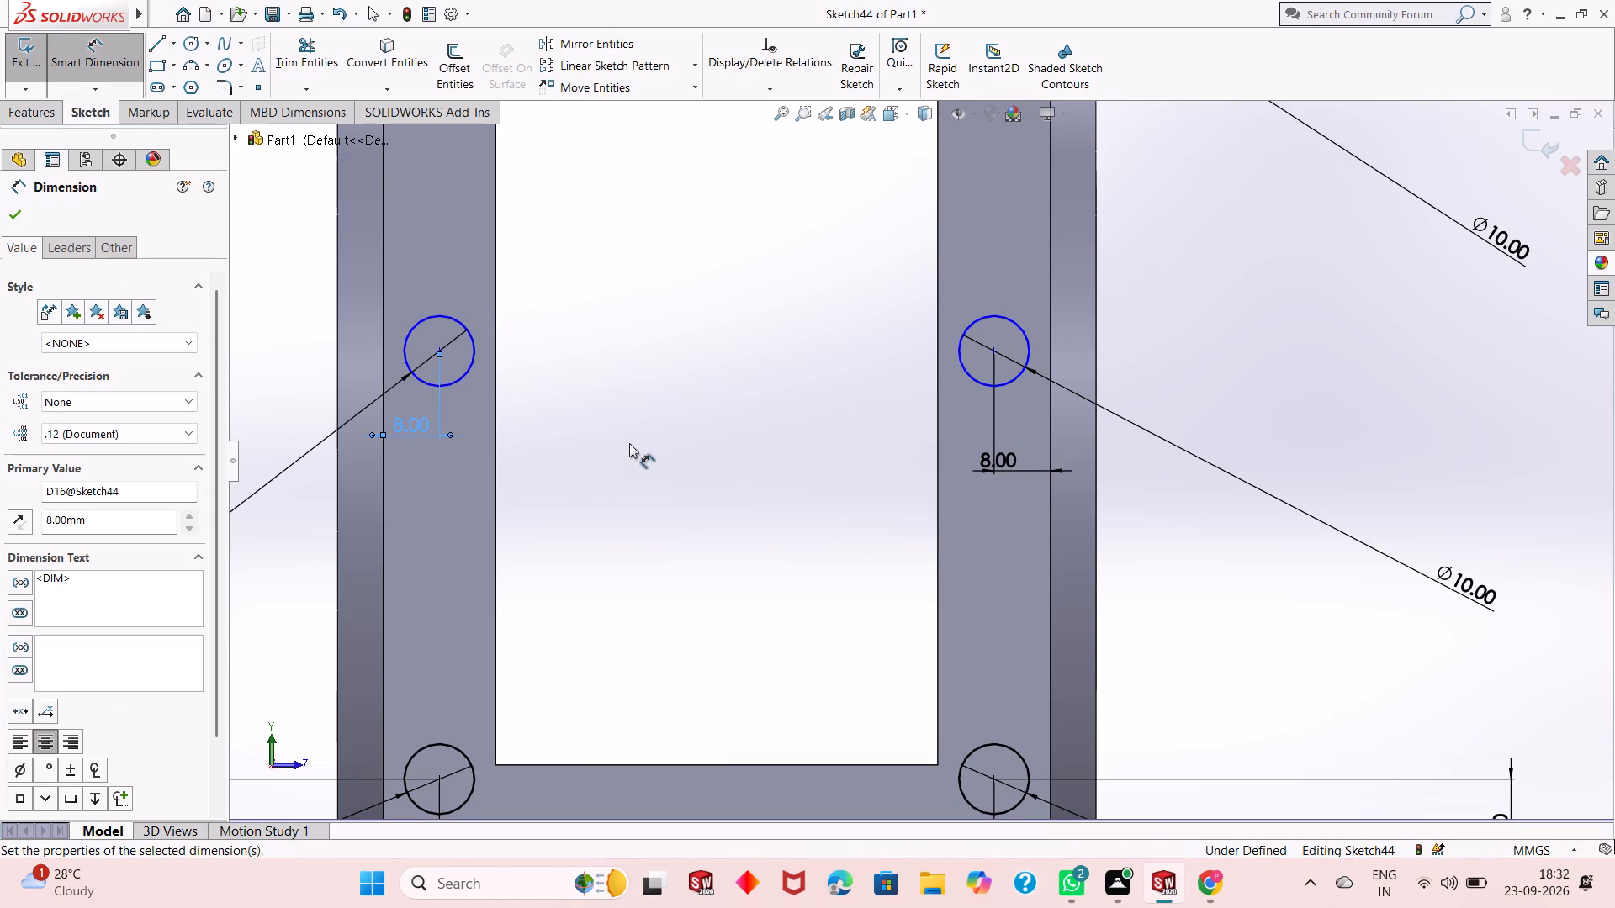
scroll(630, 444, "up", 2)
scroll(794, 421, "up", 1)
left_click(793, 421)
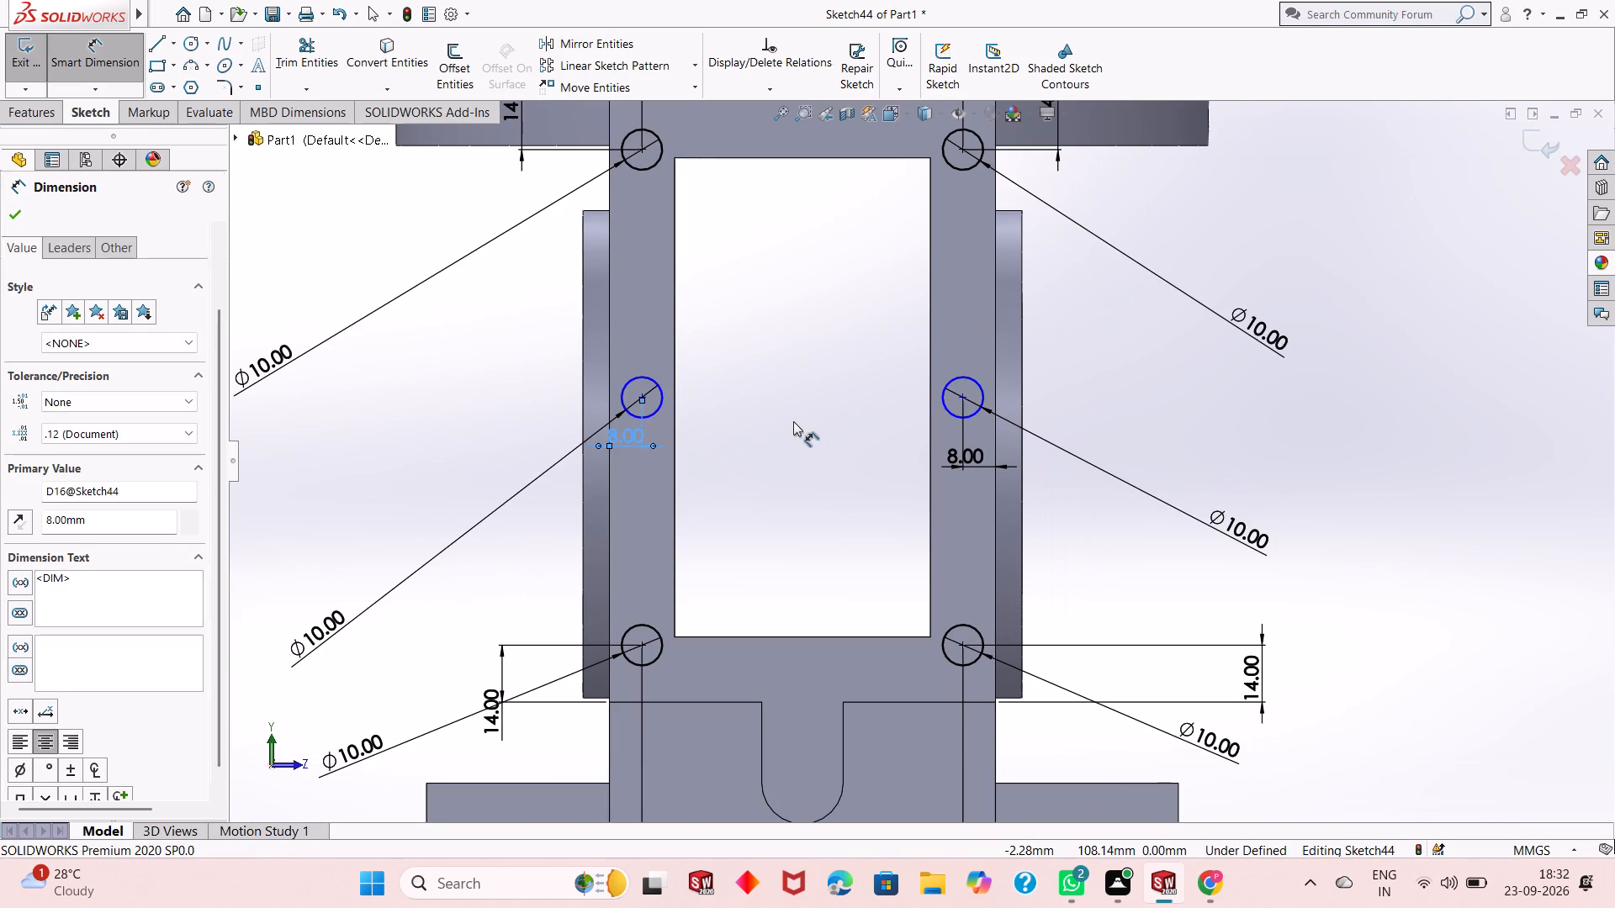
Dimension the vertical distance between the middle and top +Z circles' centres as 61 mm.
scroll(792, 421, "down", 1)
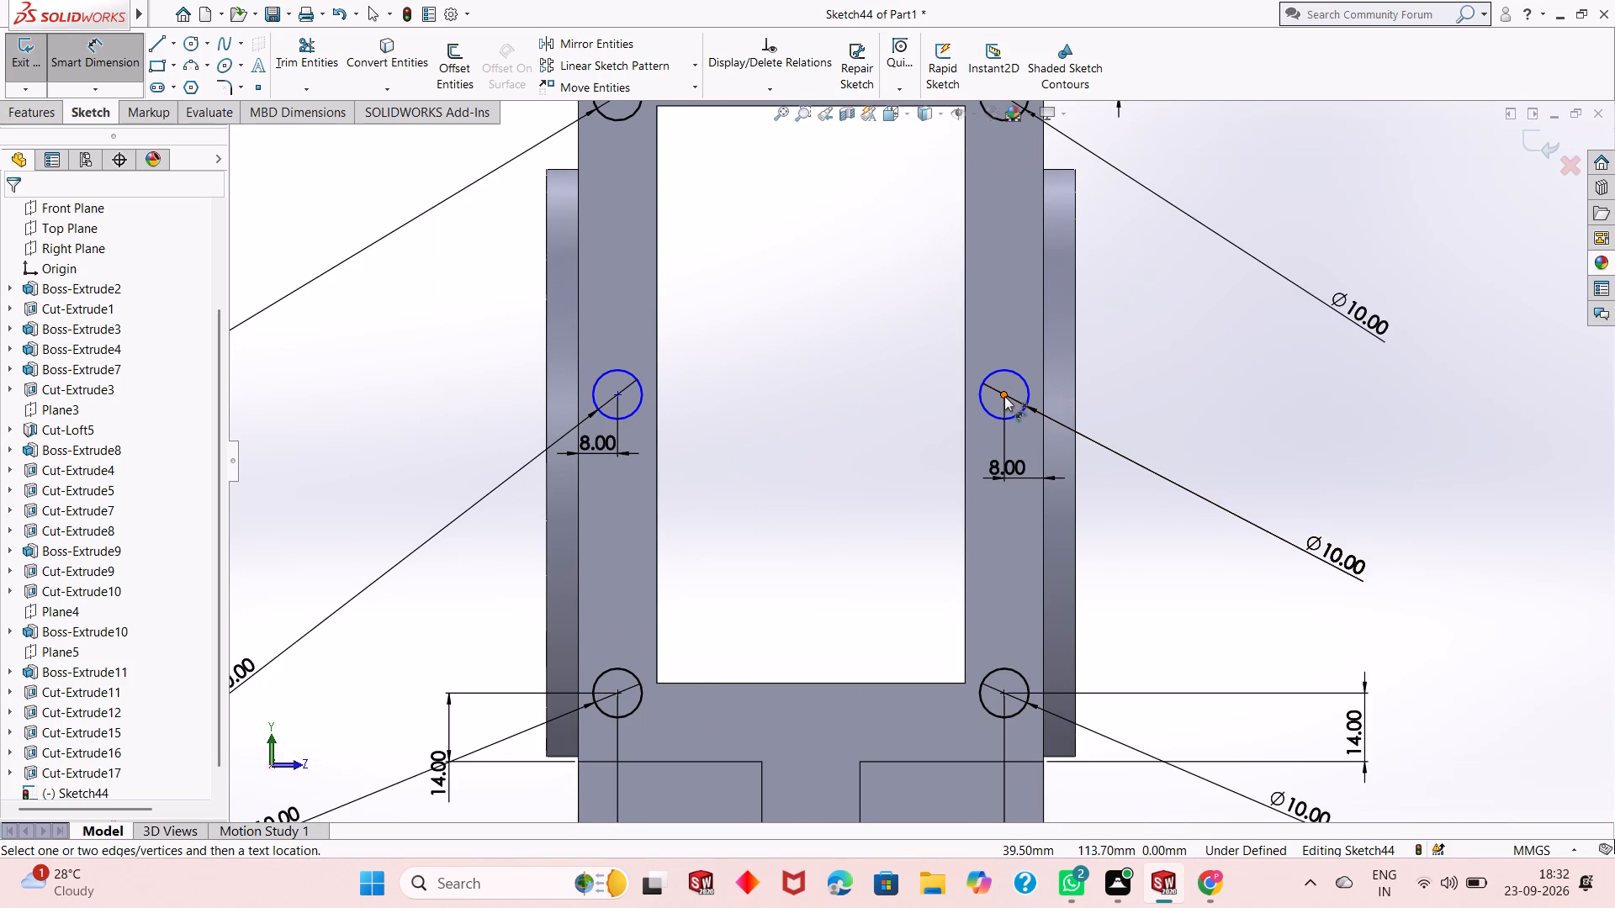
left_click(1004, 396)
scroll(1004, 396, "up", 1)
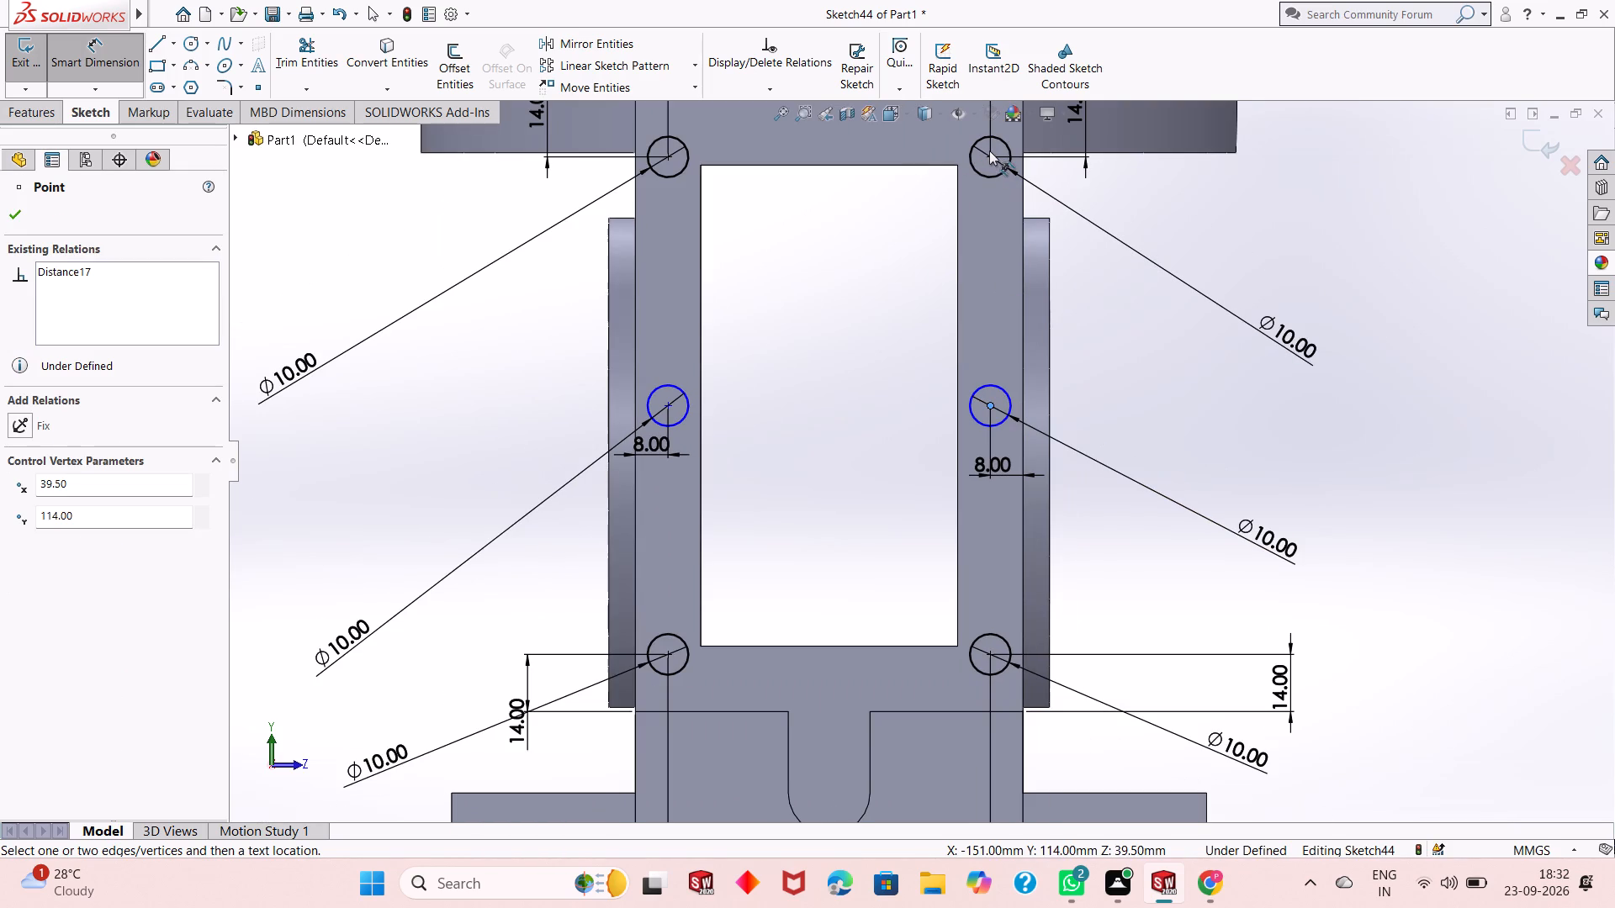
left_click(993, 156)
left_click(1237, 196)
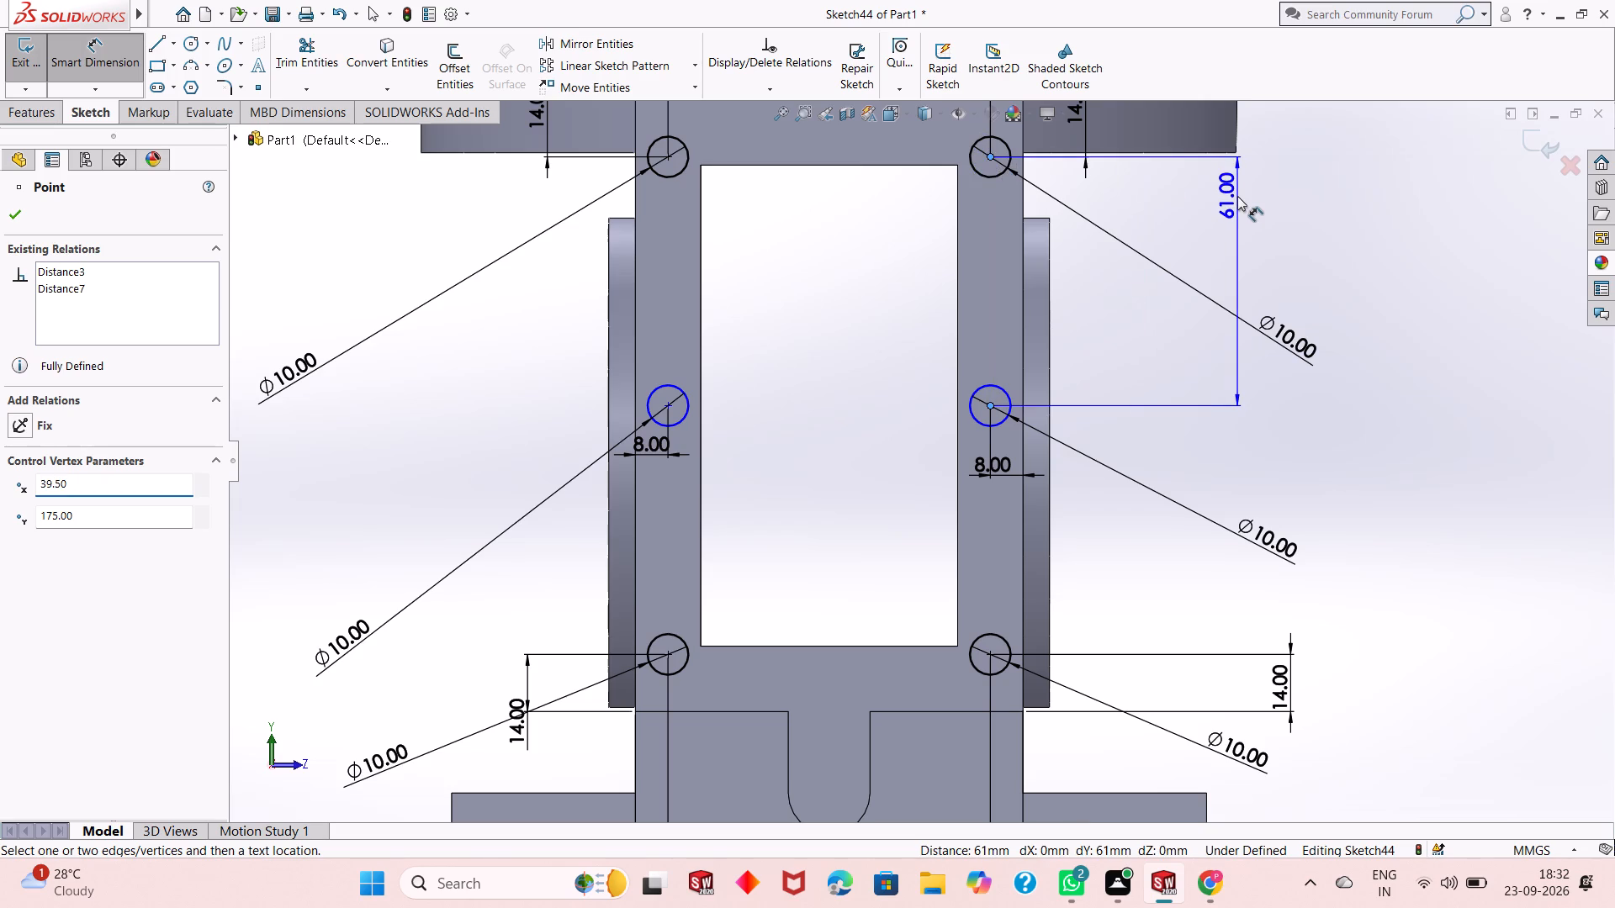
left_click(1166, 174)
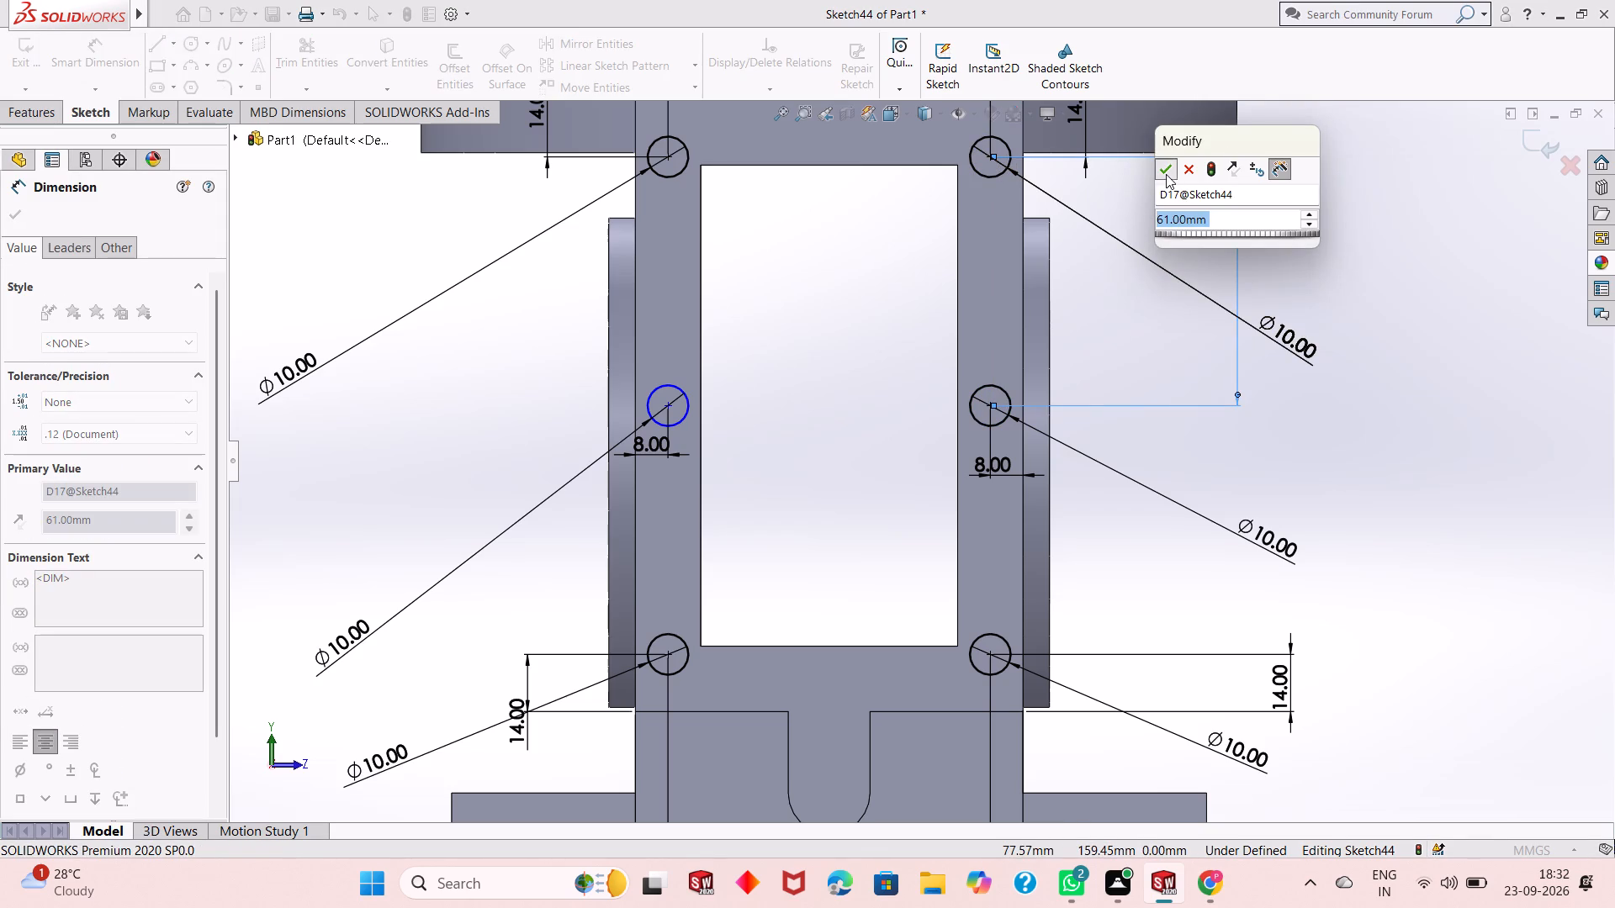
Dimension the vertical distance between the middle and bottom -Z circles' centres as 61 mm and finish dimensioning.
left_click(669, 408)
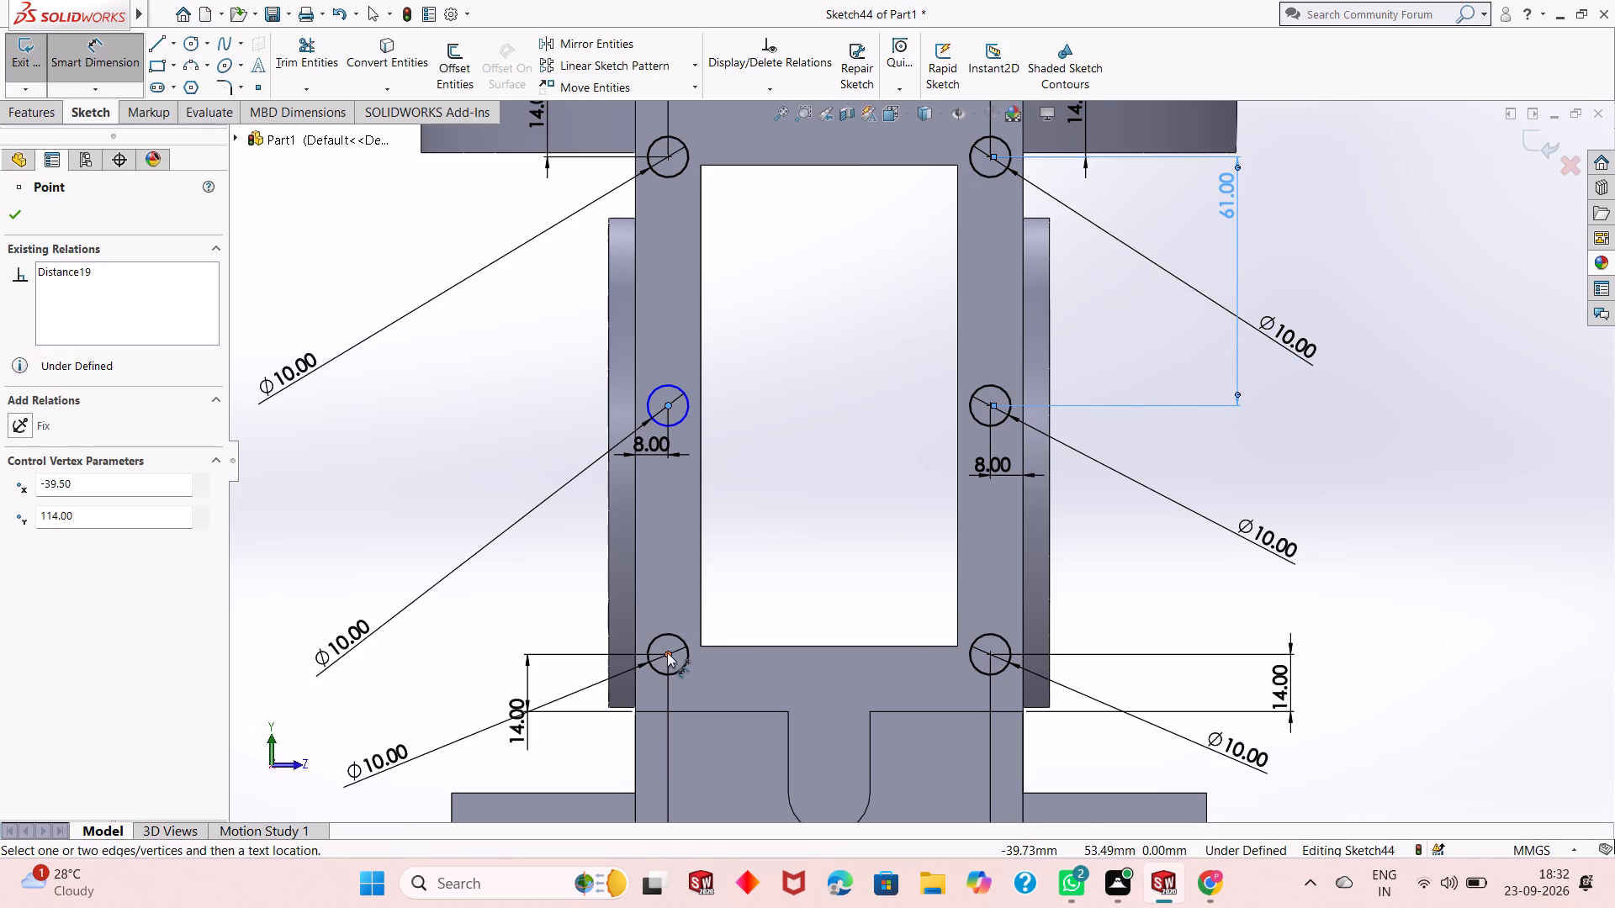
left_click(667, 652)
left_click(457, 652)
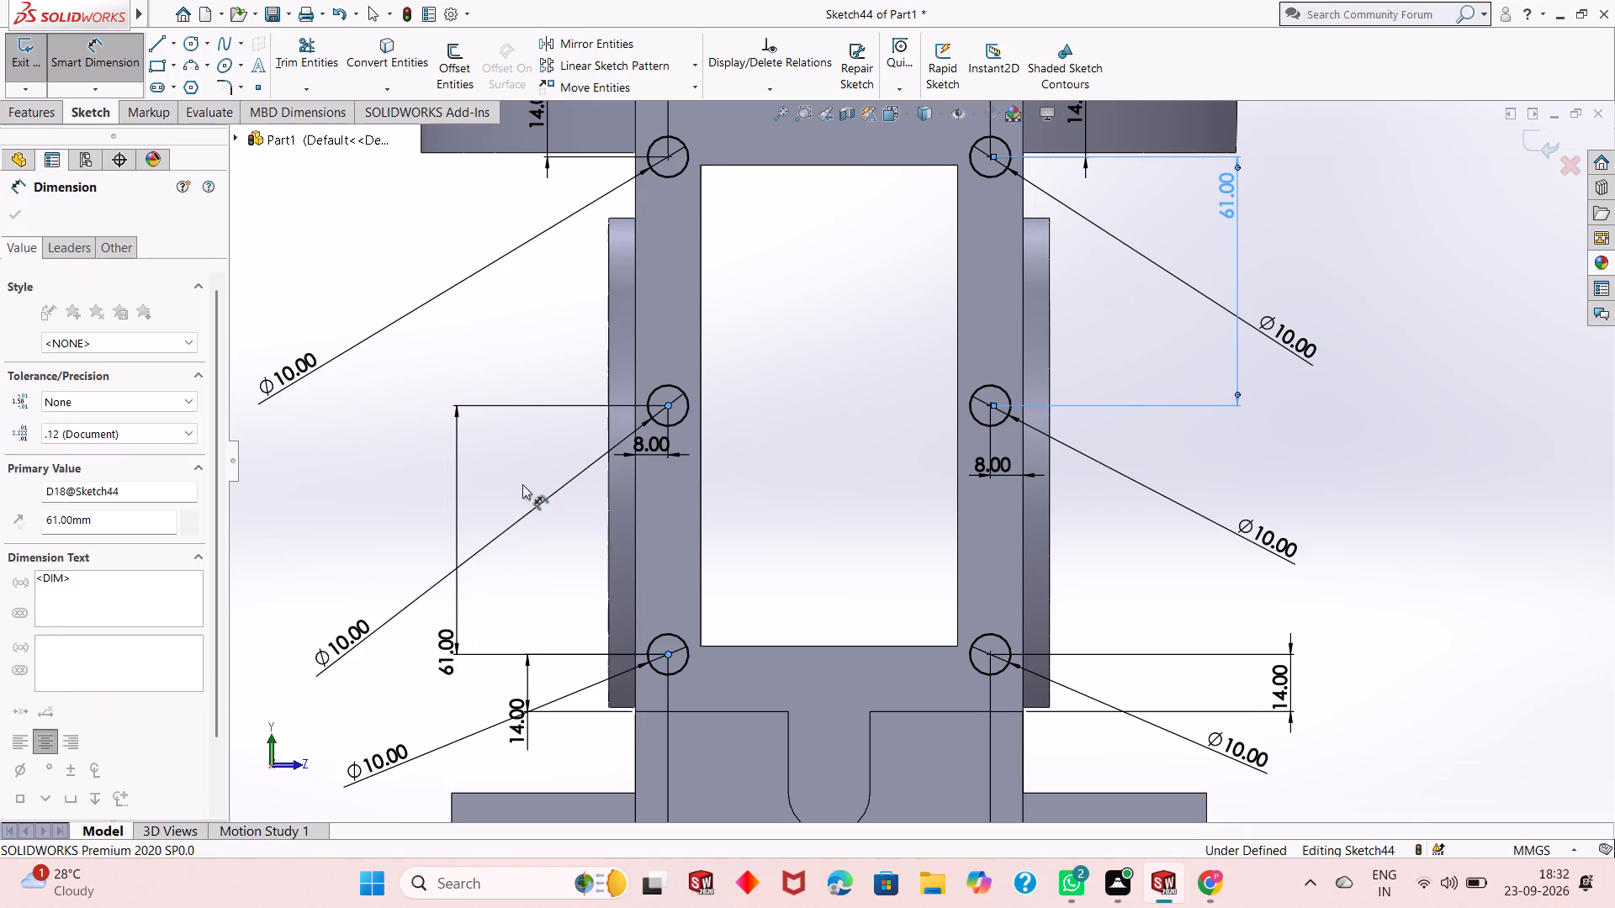
left_click(388, 623)
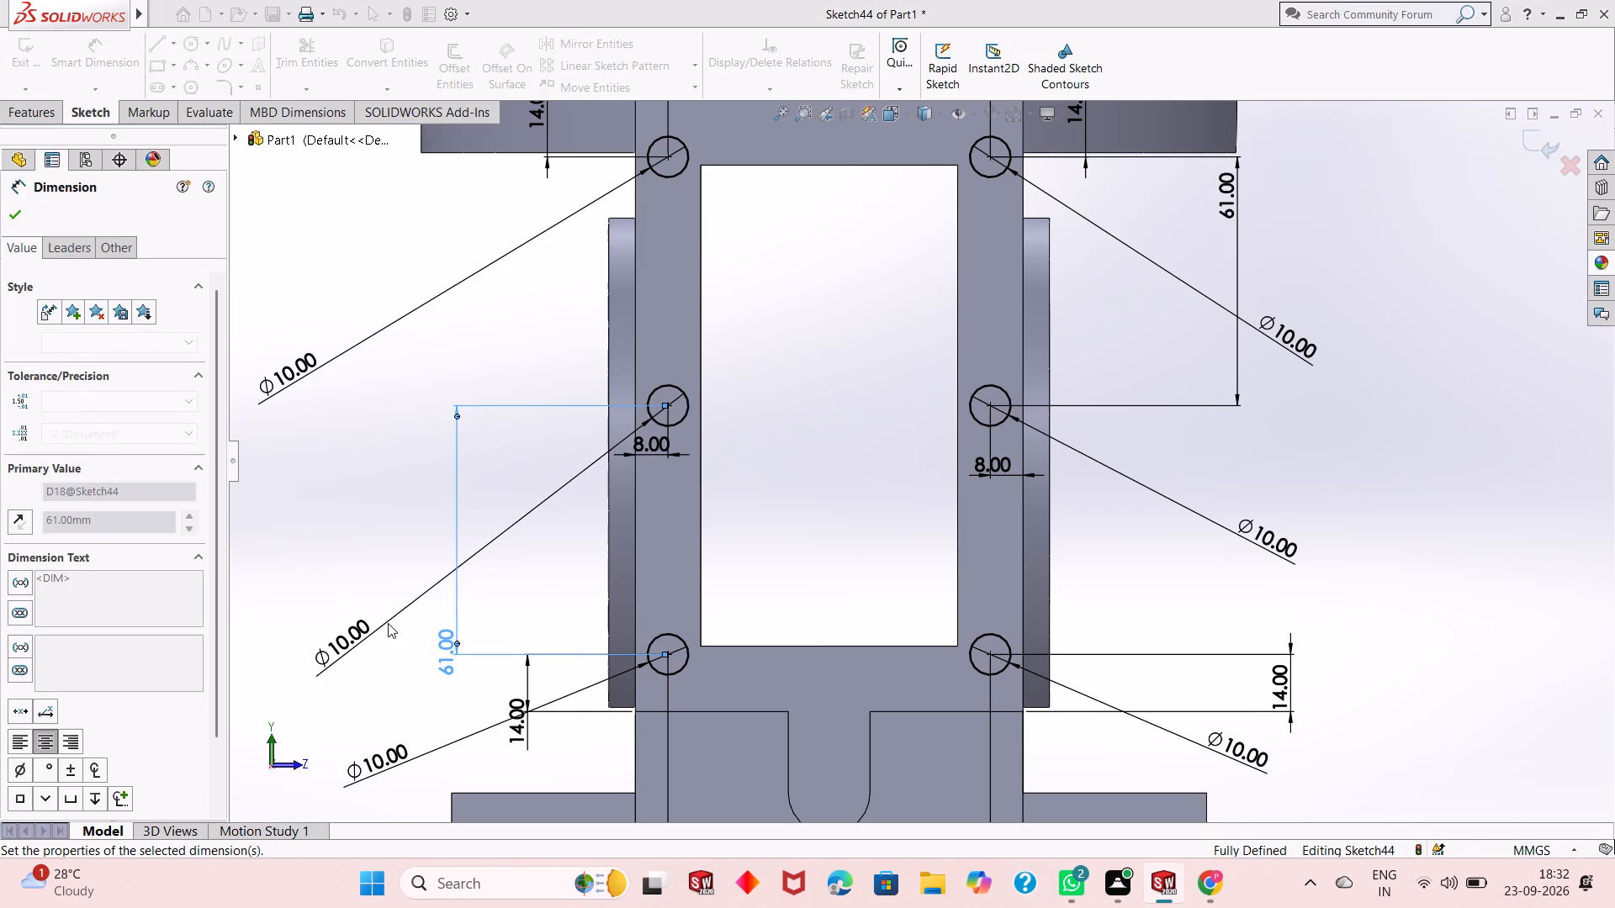
right_click(349, 485)
left_click(377, 537)
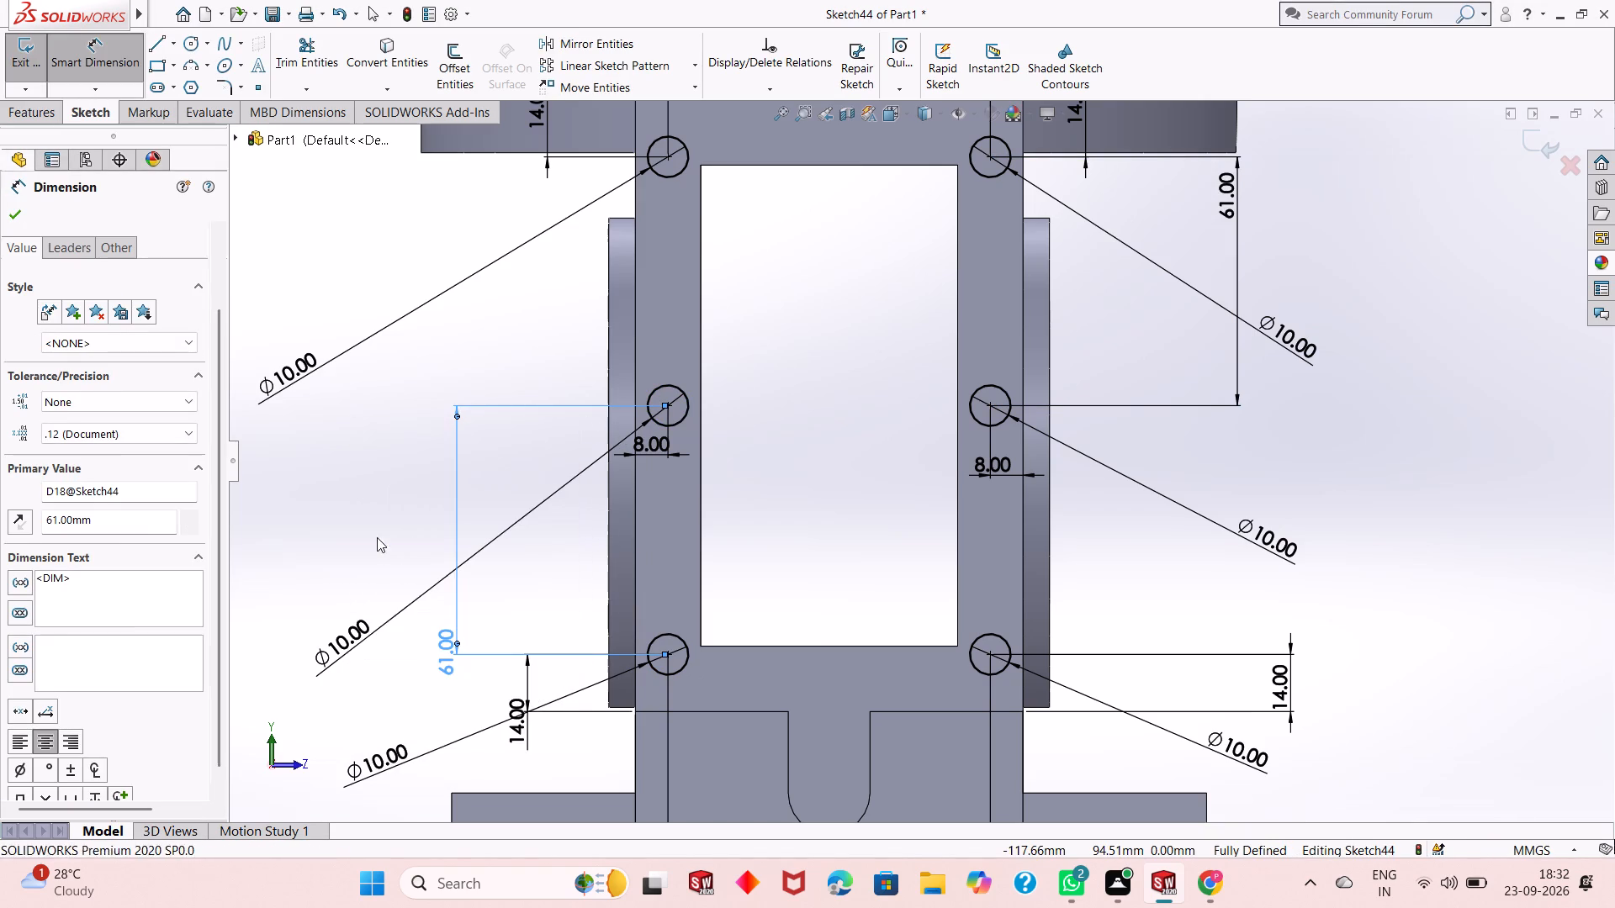
Cut the six 10 mm circles into the end frame face as blind holes 10 mm deep.
middle_click_drag(887, 546, 869, 555)
scroll(869, 555, "up", 1)
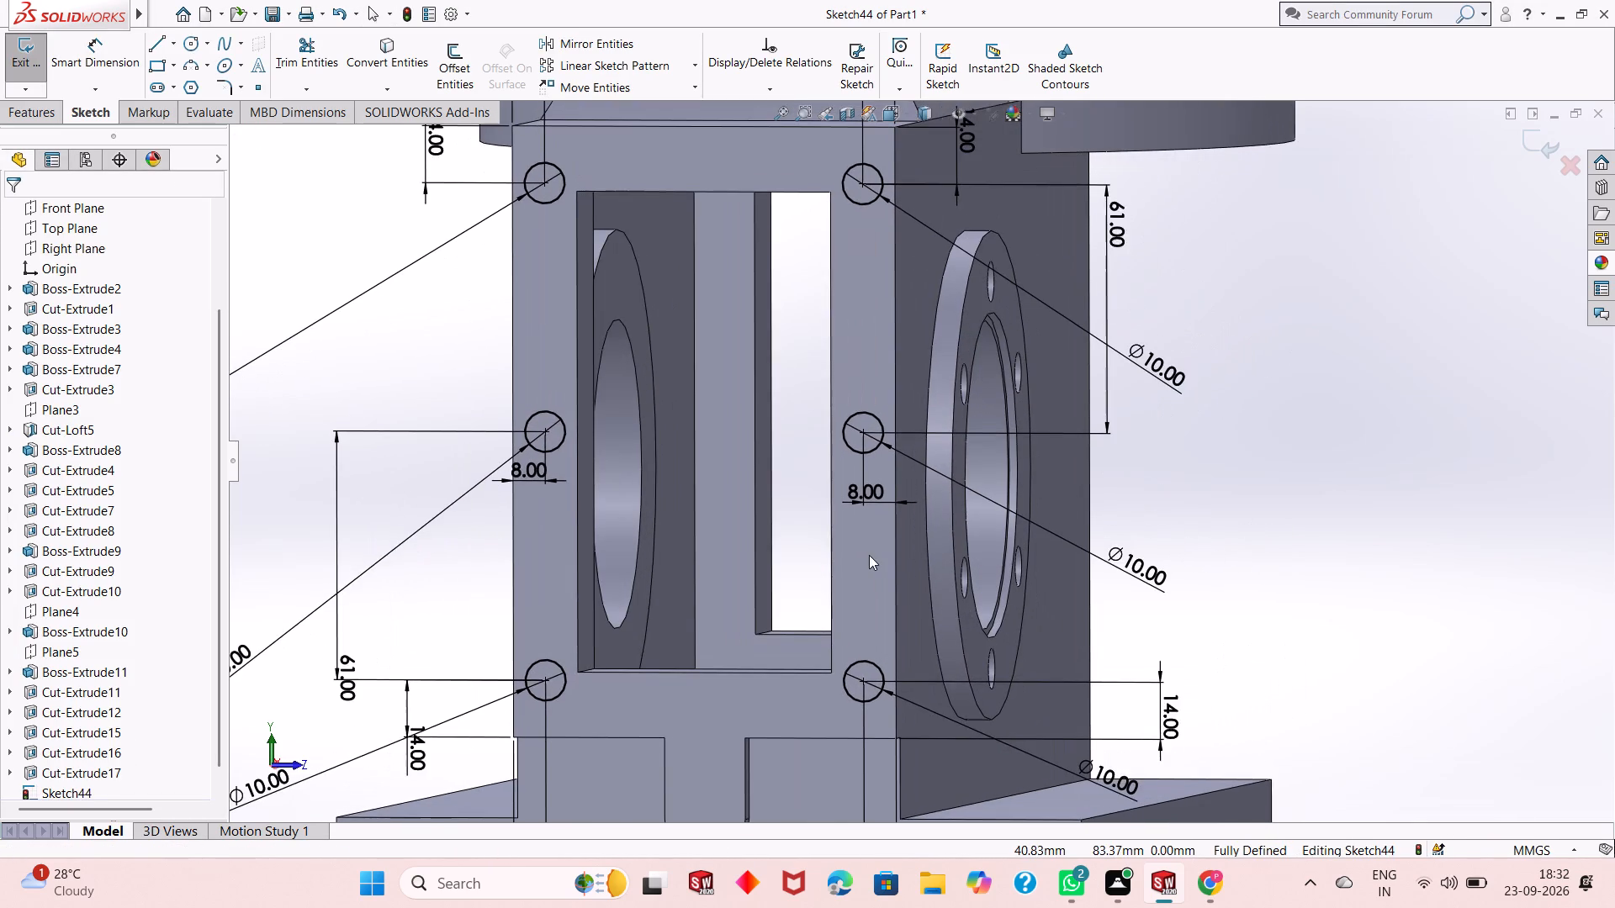
scroll(869, 555, "up", 2)
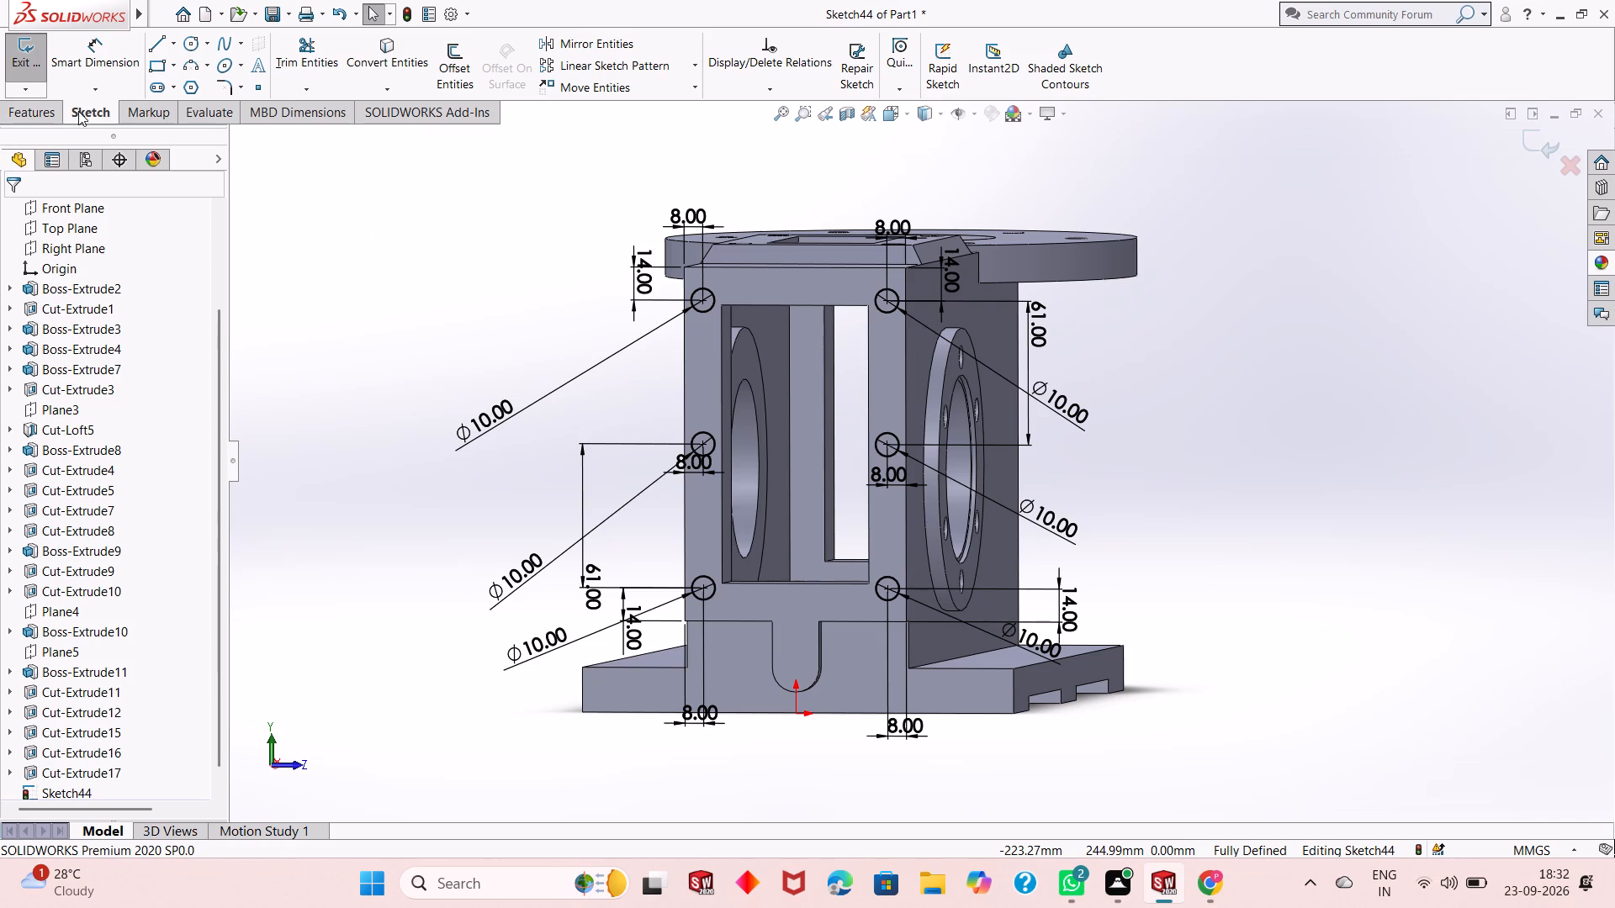
left_click(56, 111)
left_click(282, 56)
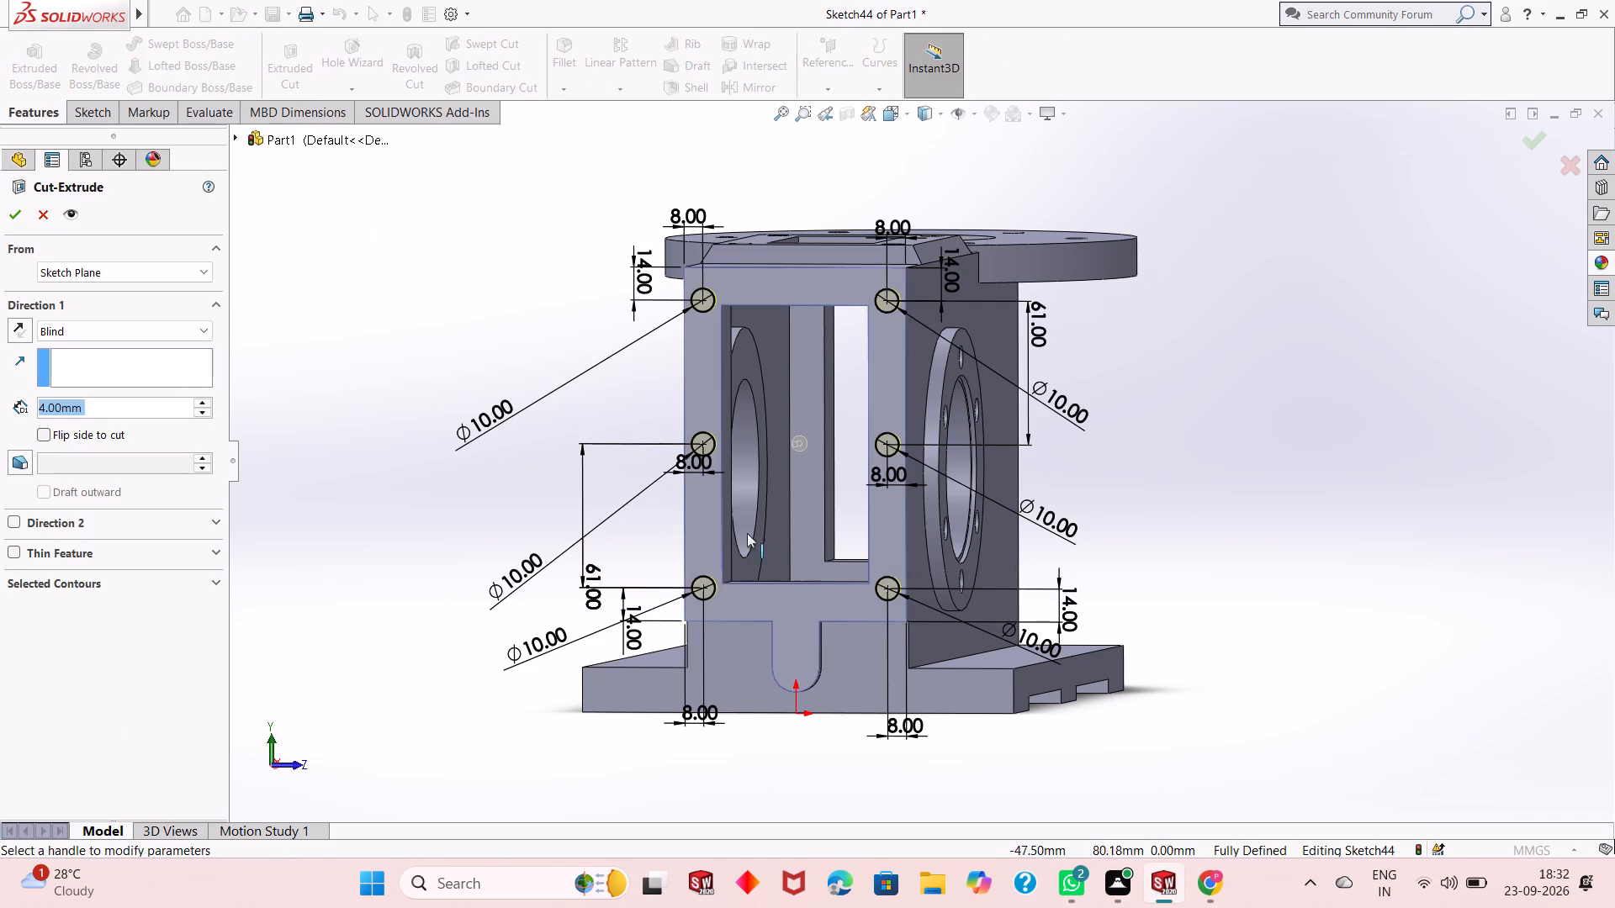
middle_click_drag(1123, 511, 1105, 524)
scroll(969, 504, "up", 1)
middle_click_drag(962, 486, 927, 527)
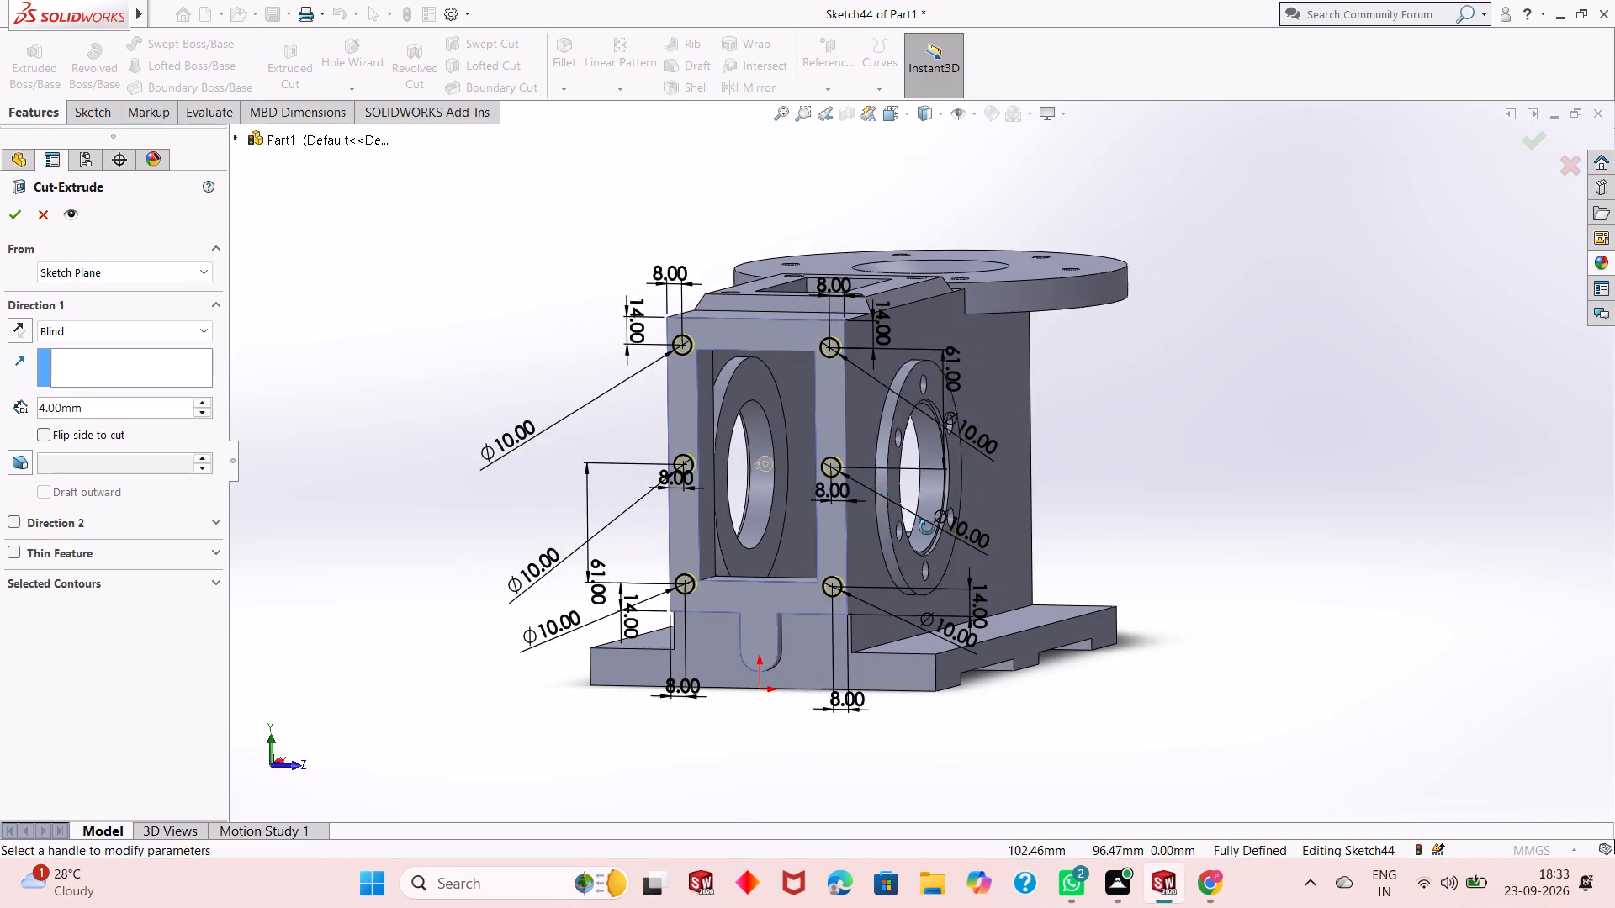
middle_click_drag(927, 527, 918, 538)
scroll(597, 393, "down", 4)
double_click(110, 409)
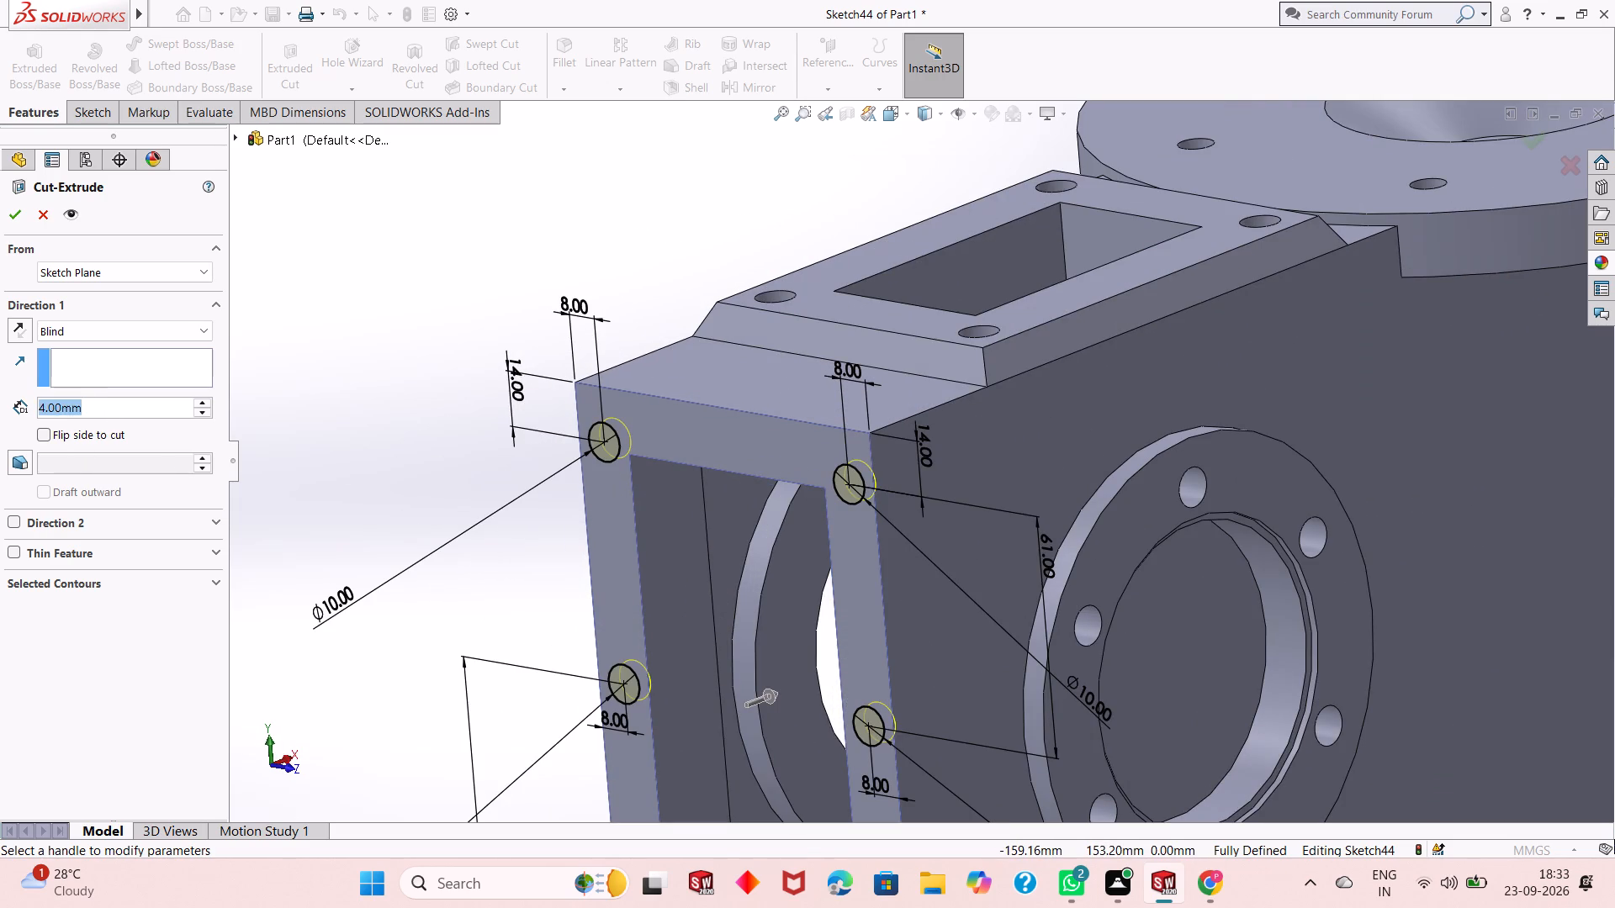
type("10")
key("Return")
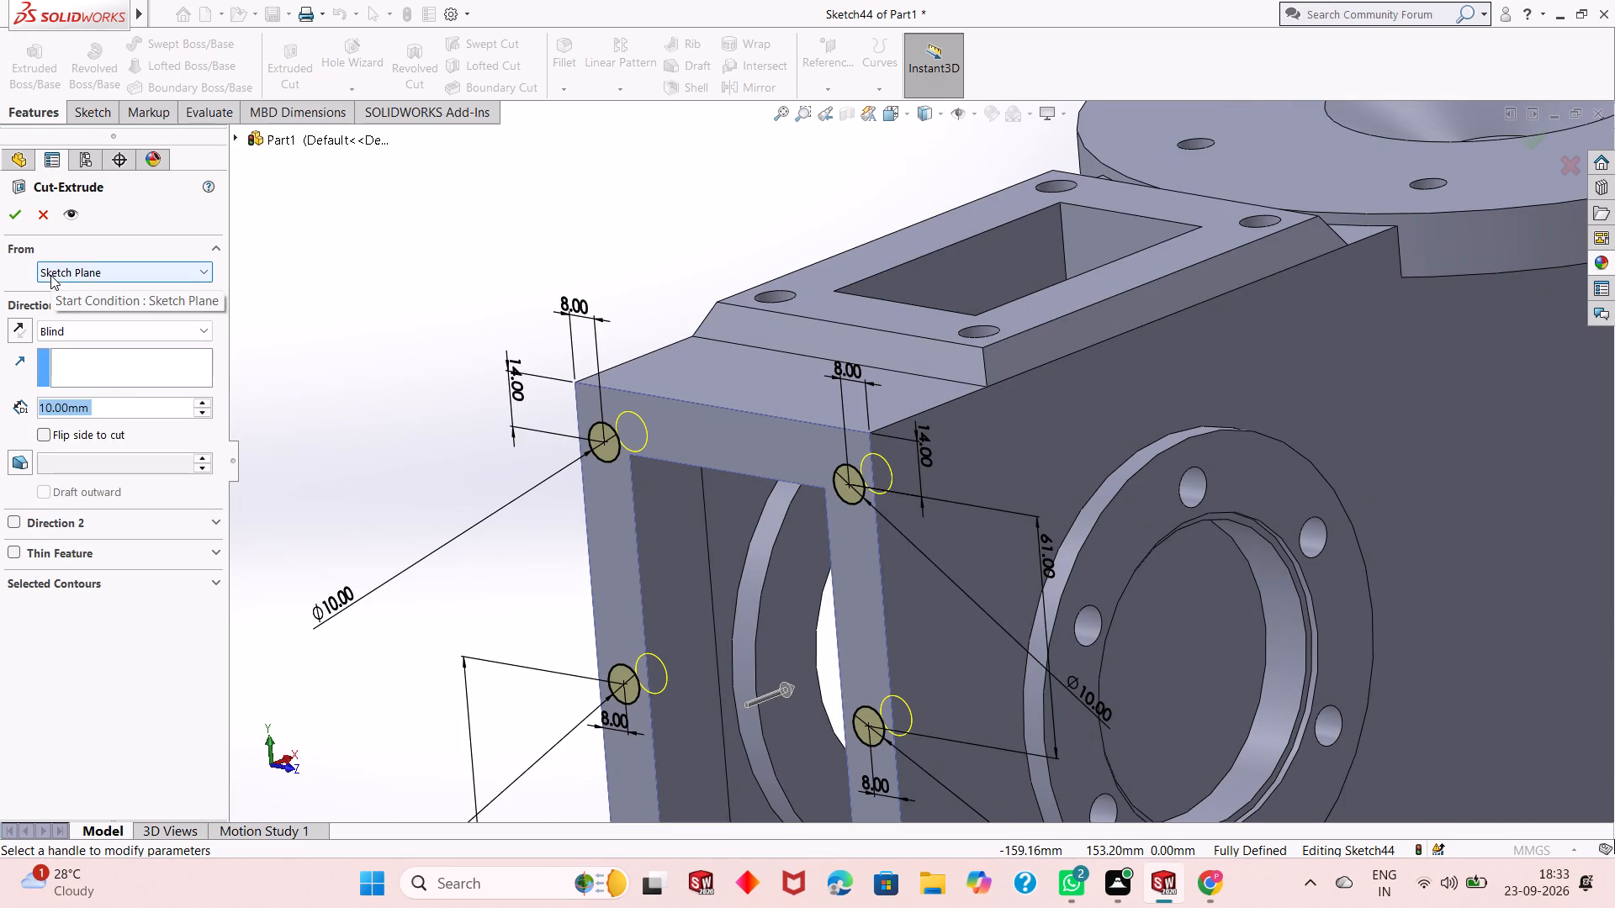
left_click(19, 213)
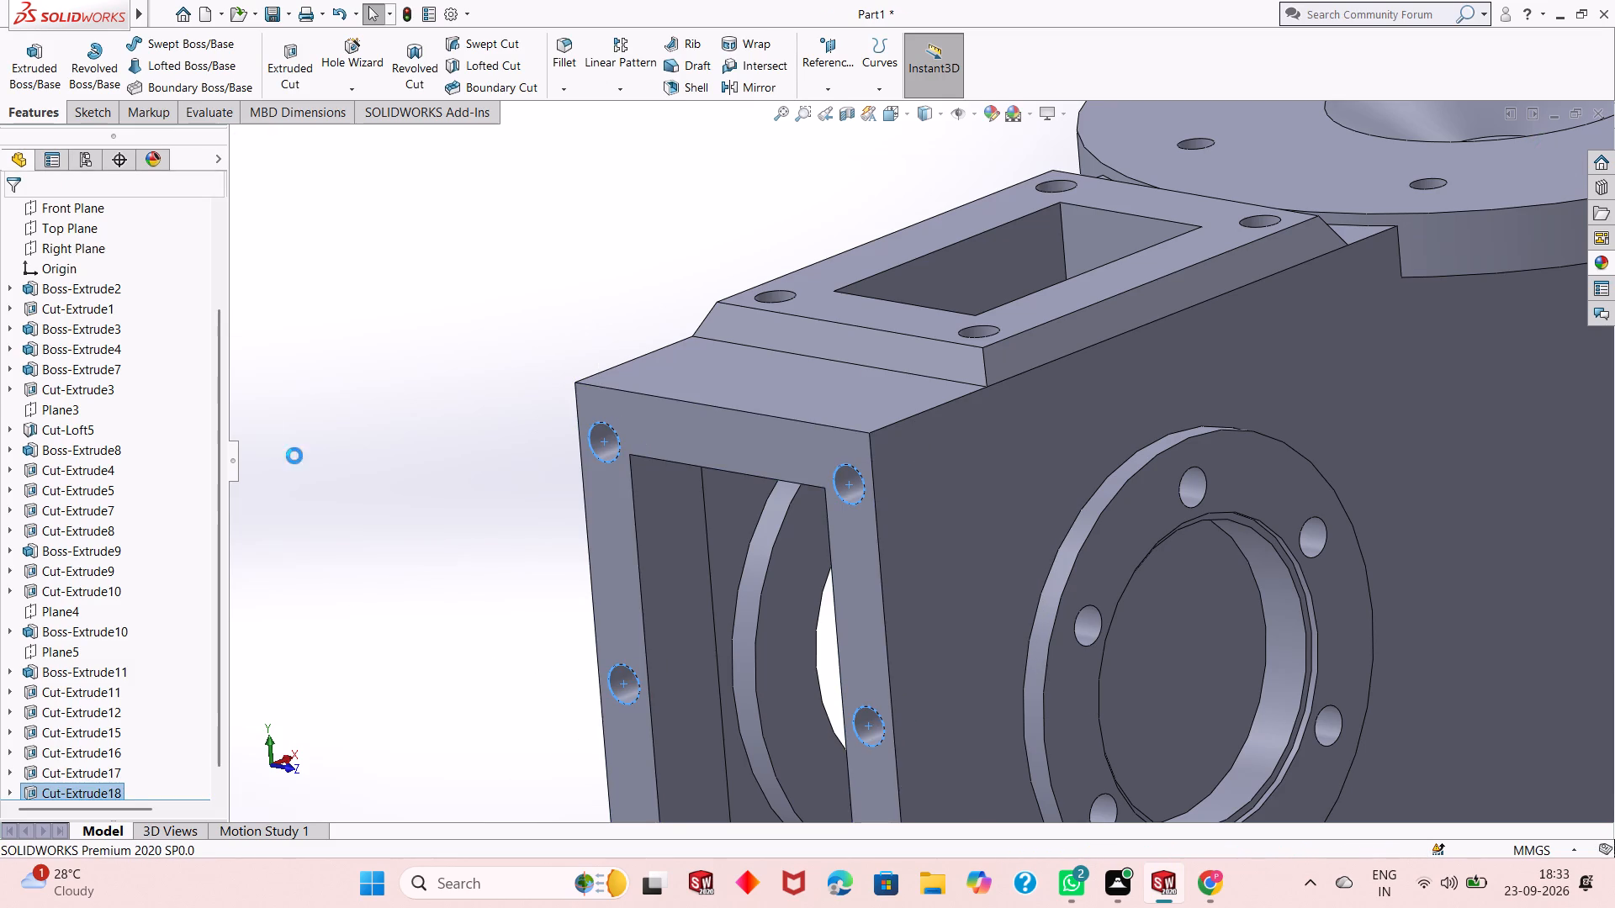
left_click(327, 467)
Examine the new screw holes on the end frame and the overall housing from several angles.
middle_click_drag(637, 611, 633, 582)
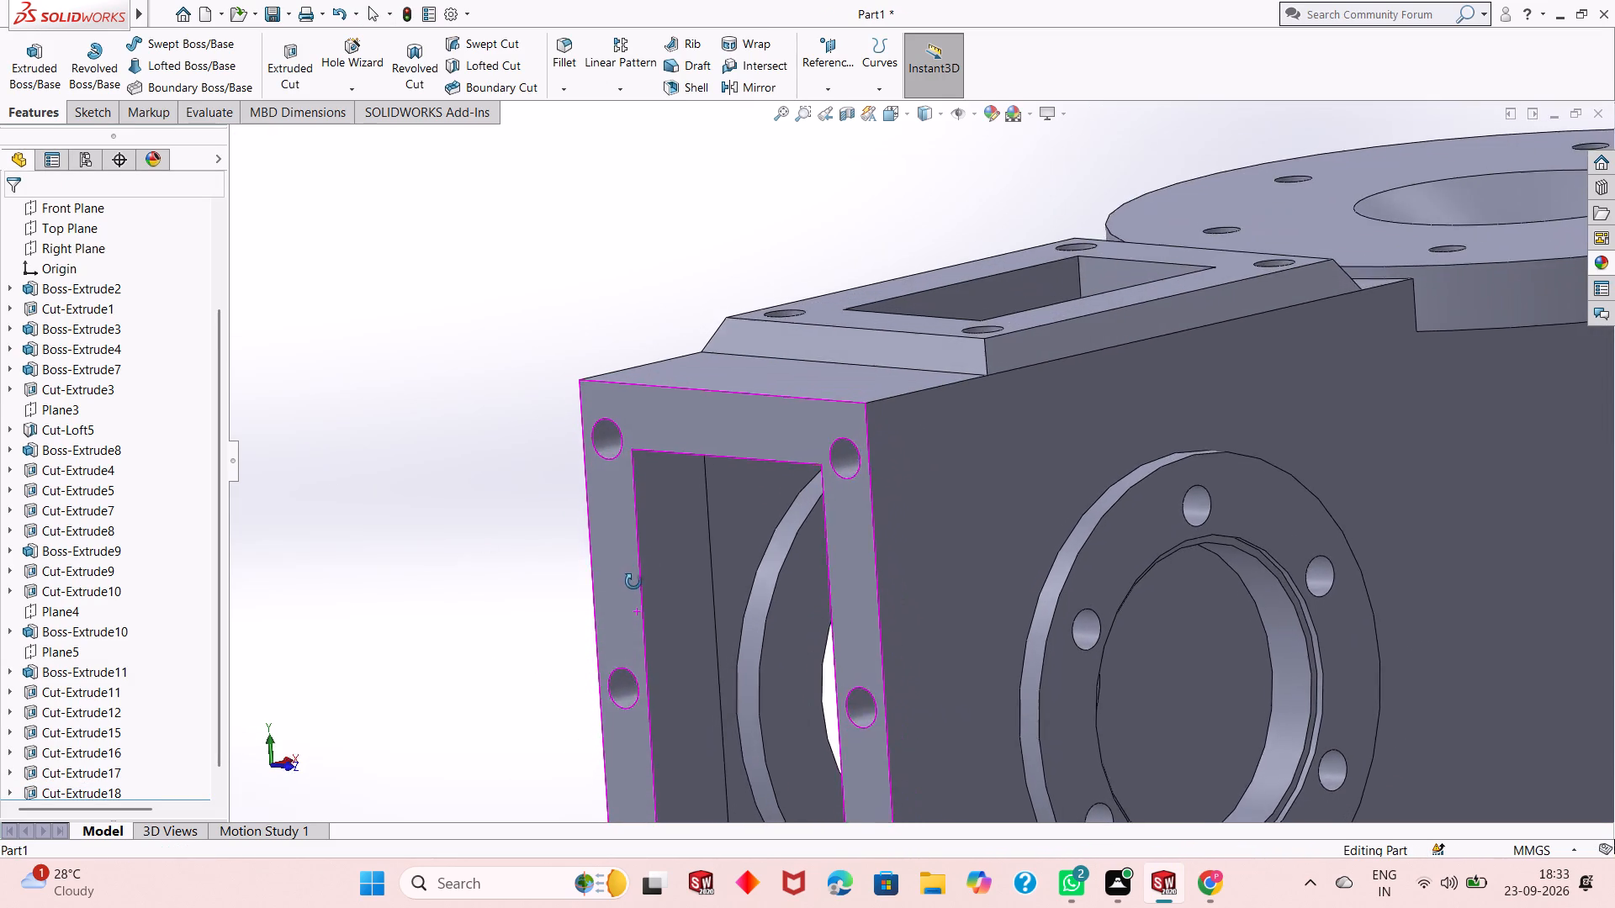
middle_click_drag(633, 582, 633, 582)
scroll(633, 582, "up", 4)
middle_click_drag(879, 778, 888, 758)
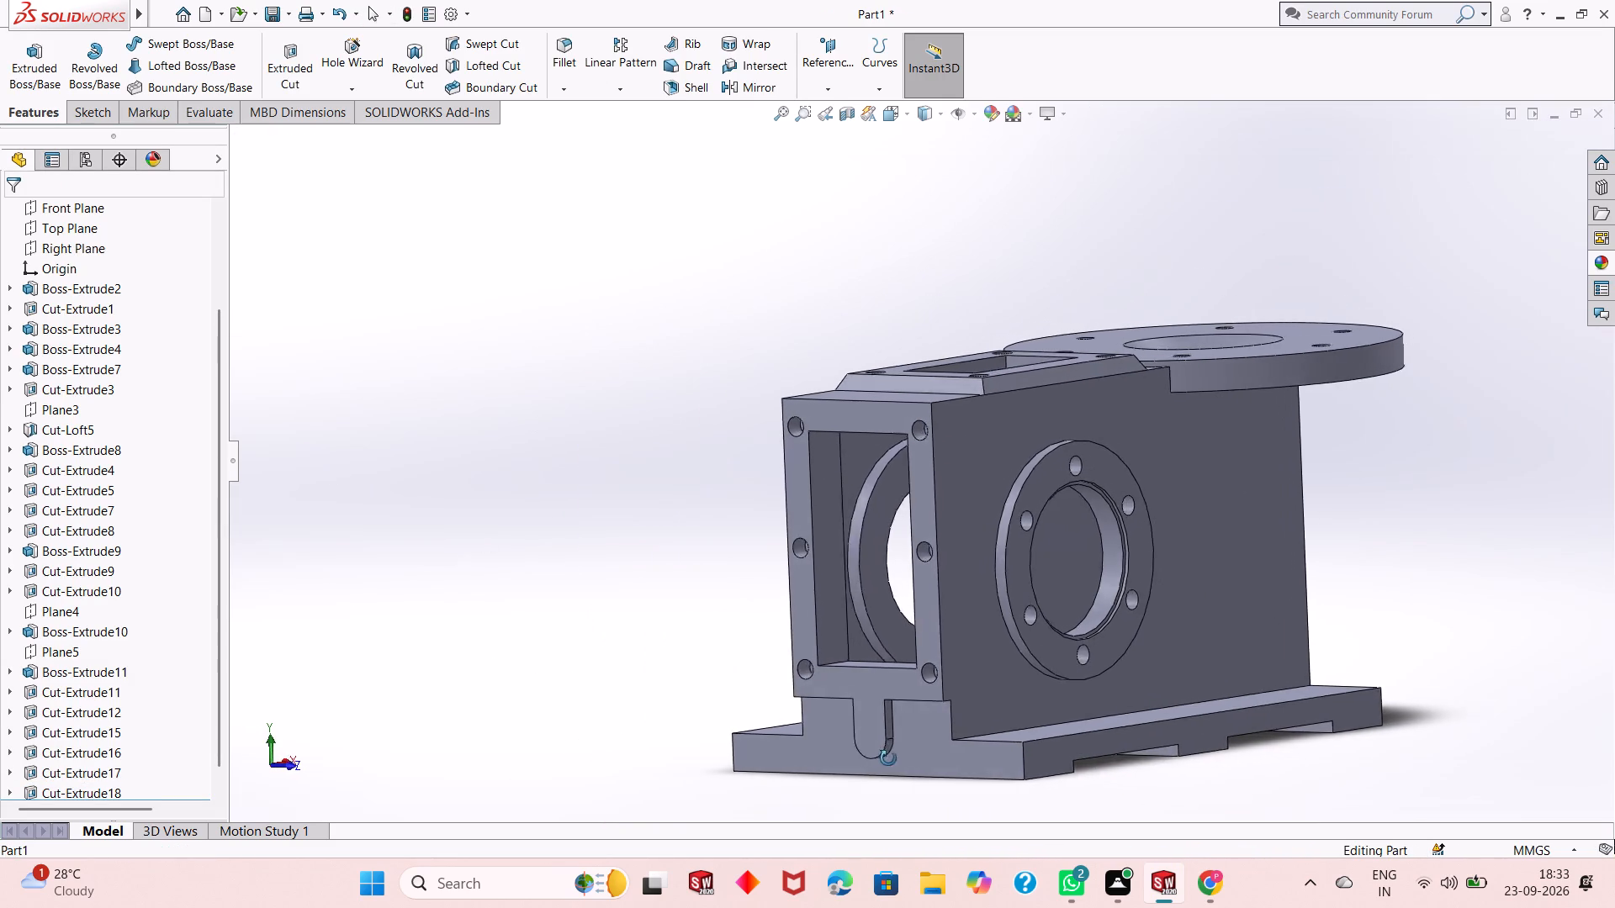
middle_click_drag(888, 758, 855, 757)
scroll(826, 484, "down", 2)
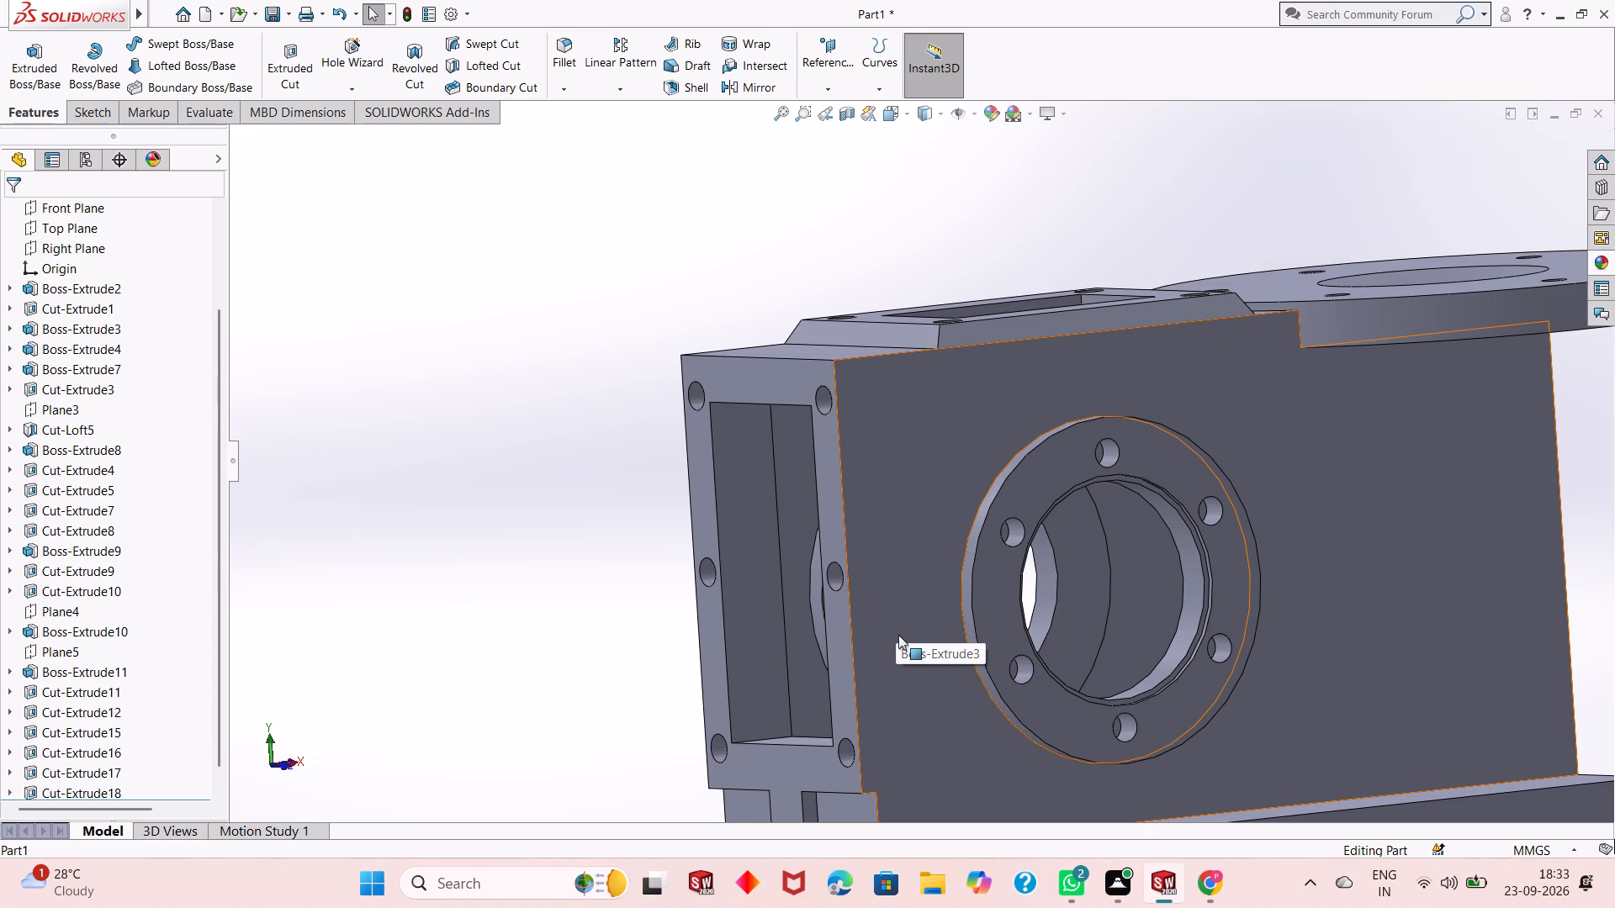
middle_click_drag(897, 653, 876, 660)
scroll(876, 661, "up", 2)
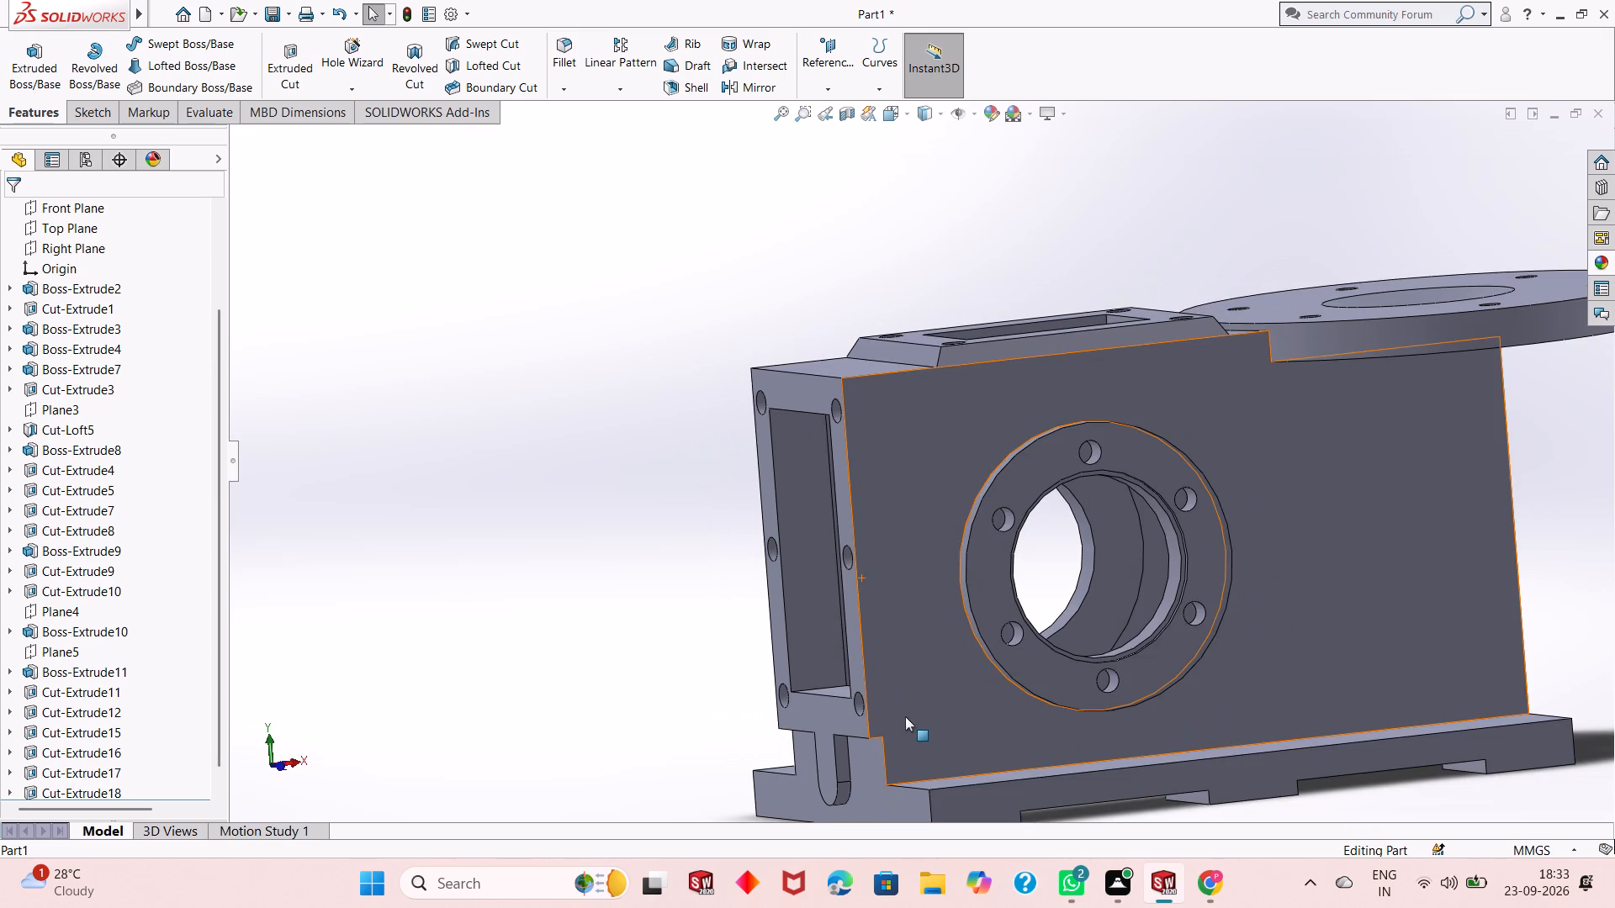
middle_click_drag(905, 719, 945, 689)
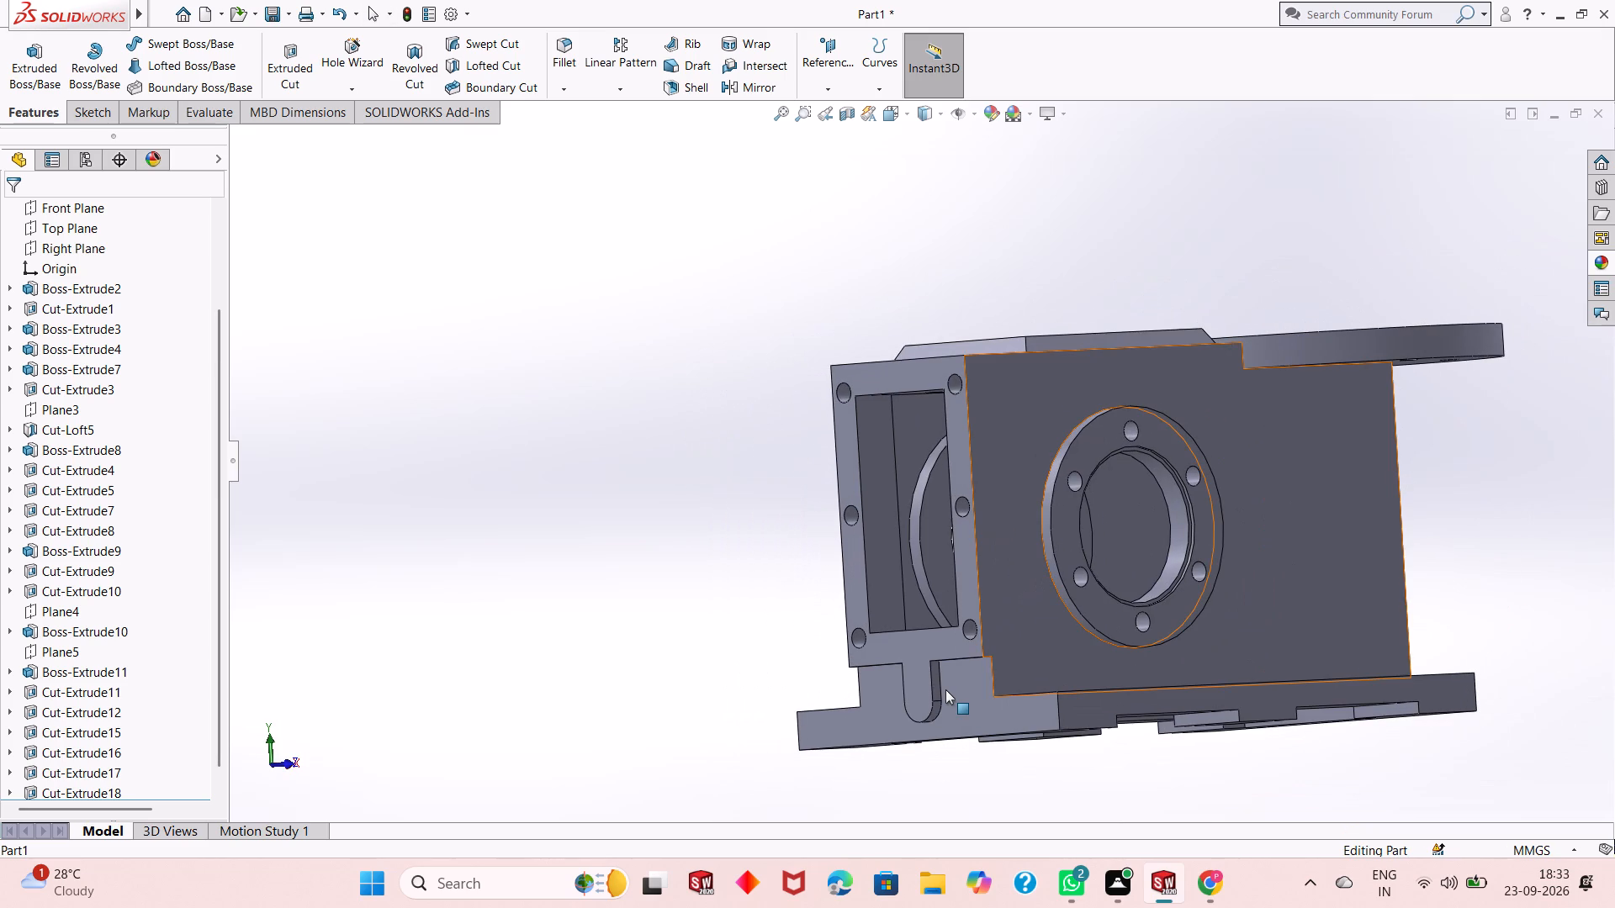
scroll(945, 689, "up", 2)
scroll(1055, 522, "down", 3)
middle_click_drag(1030, 573, 1031, 577)
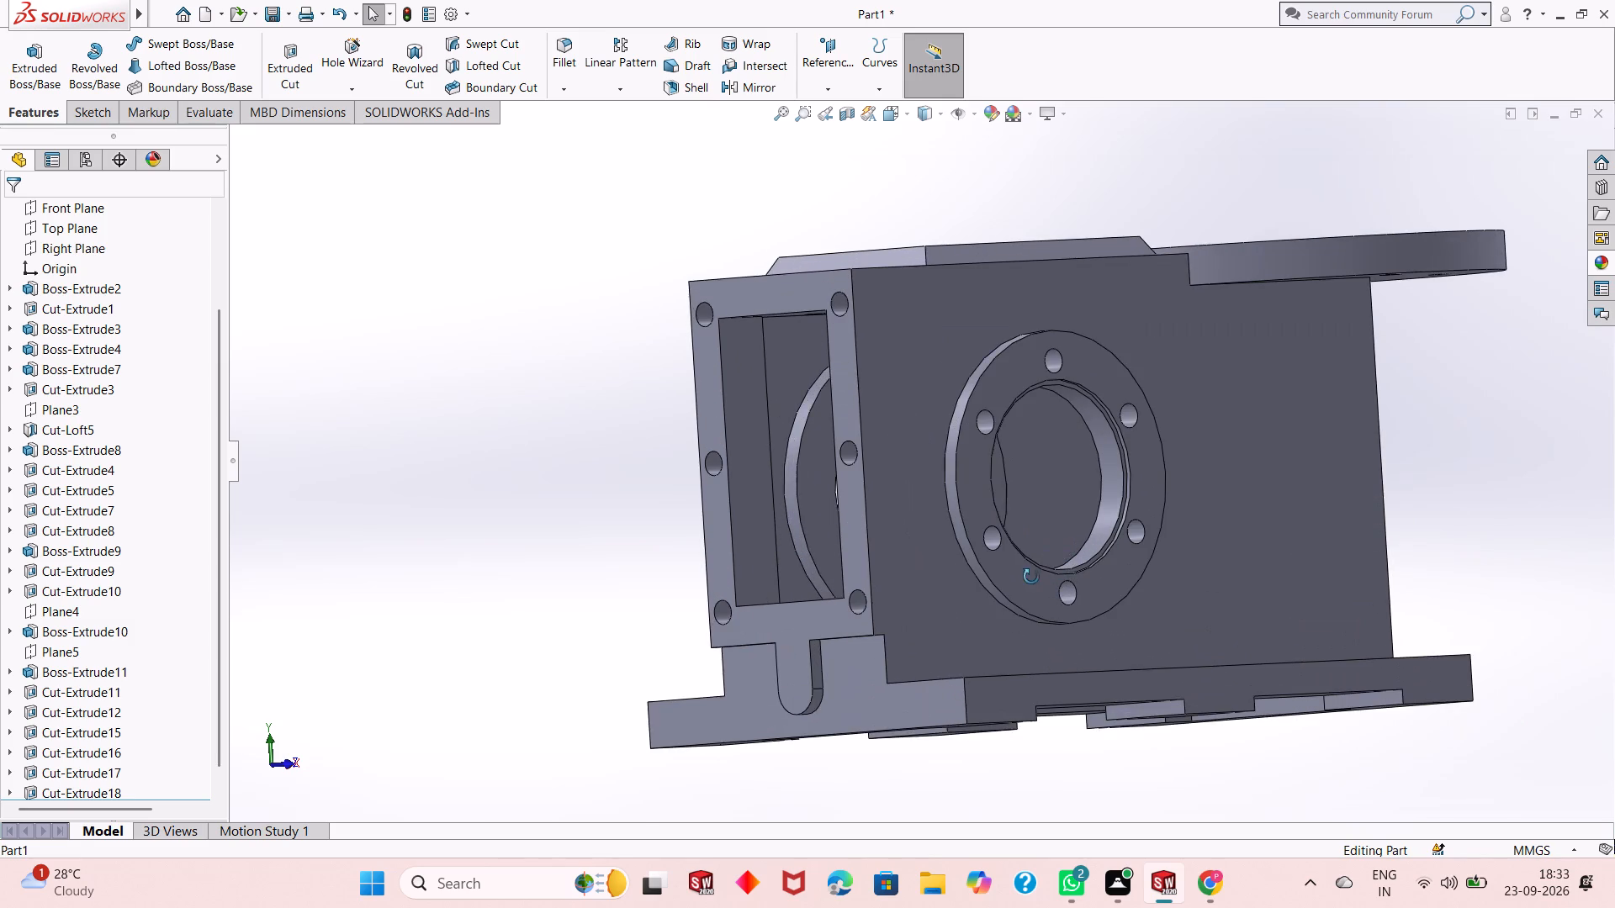
middle_click_drag(1031, 577, 1047, 740)
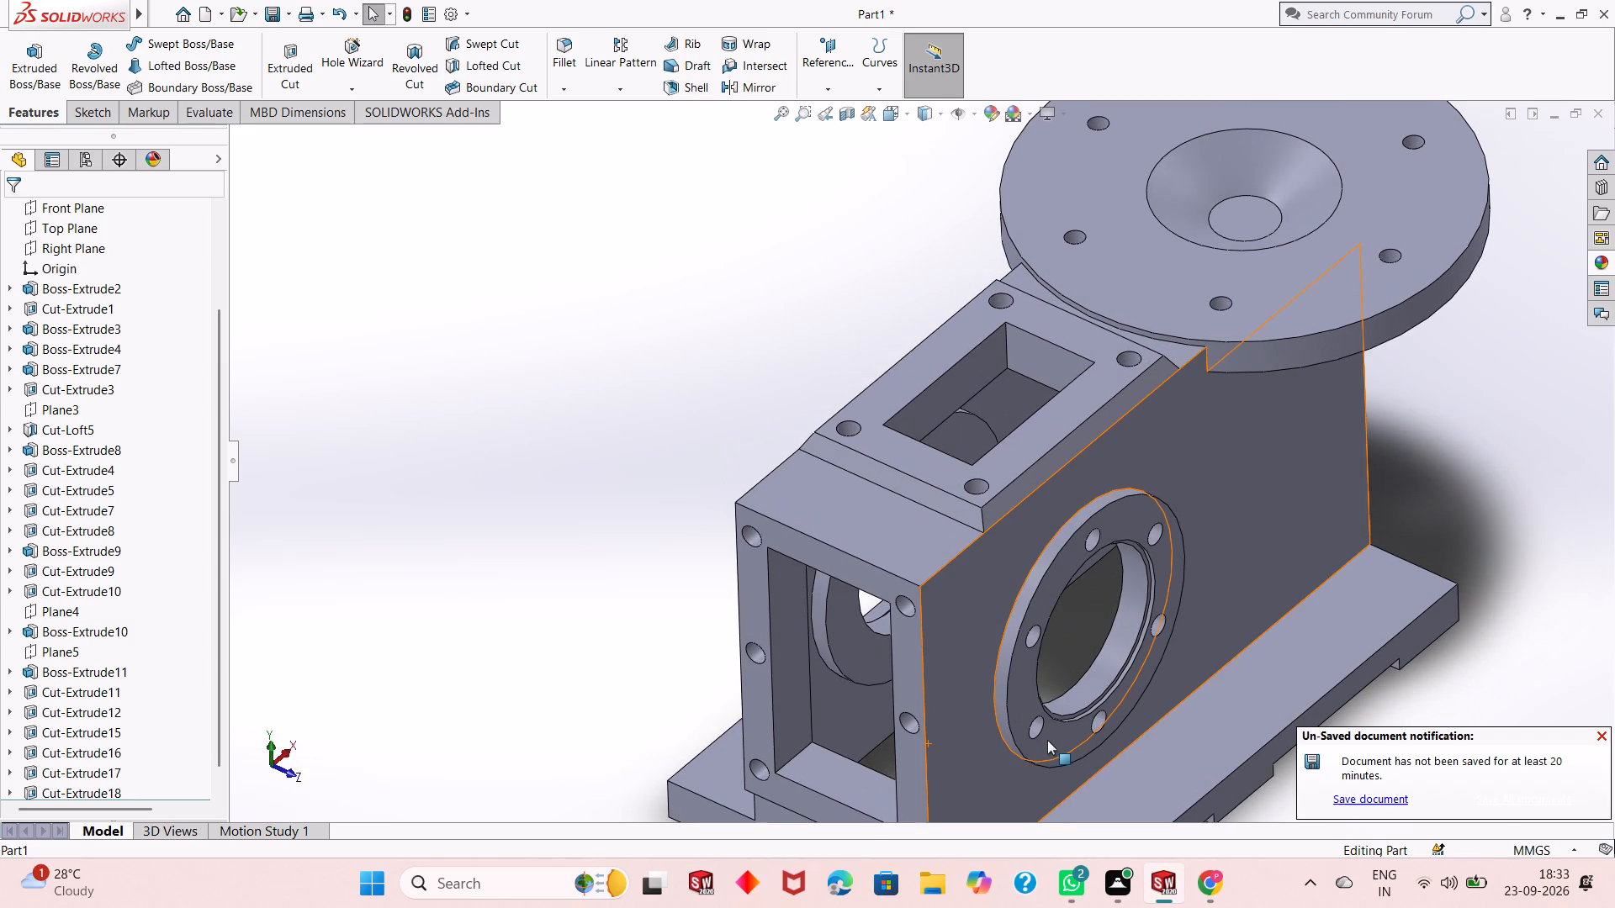
scroll(930, 684, "up", 2)
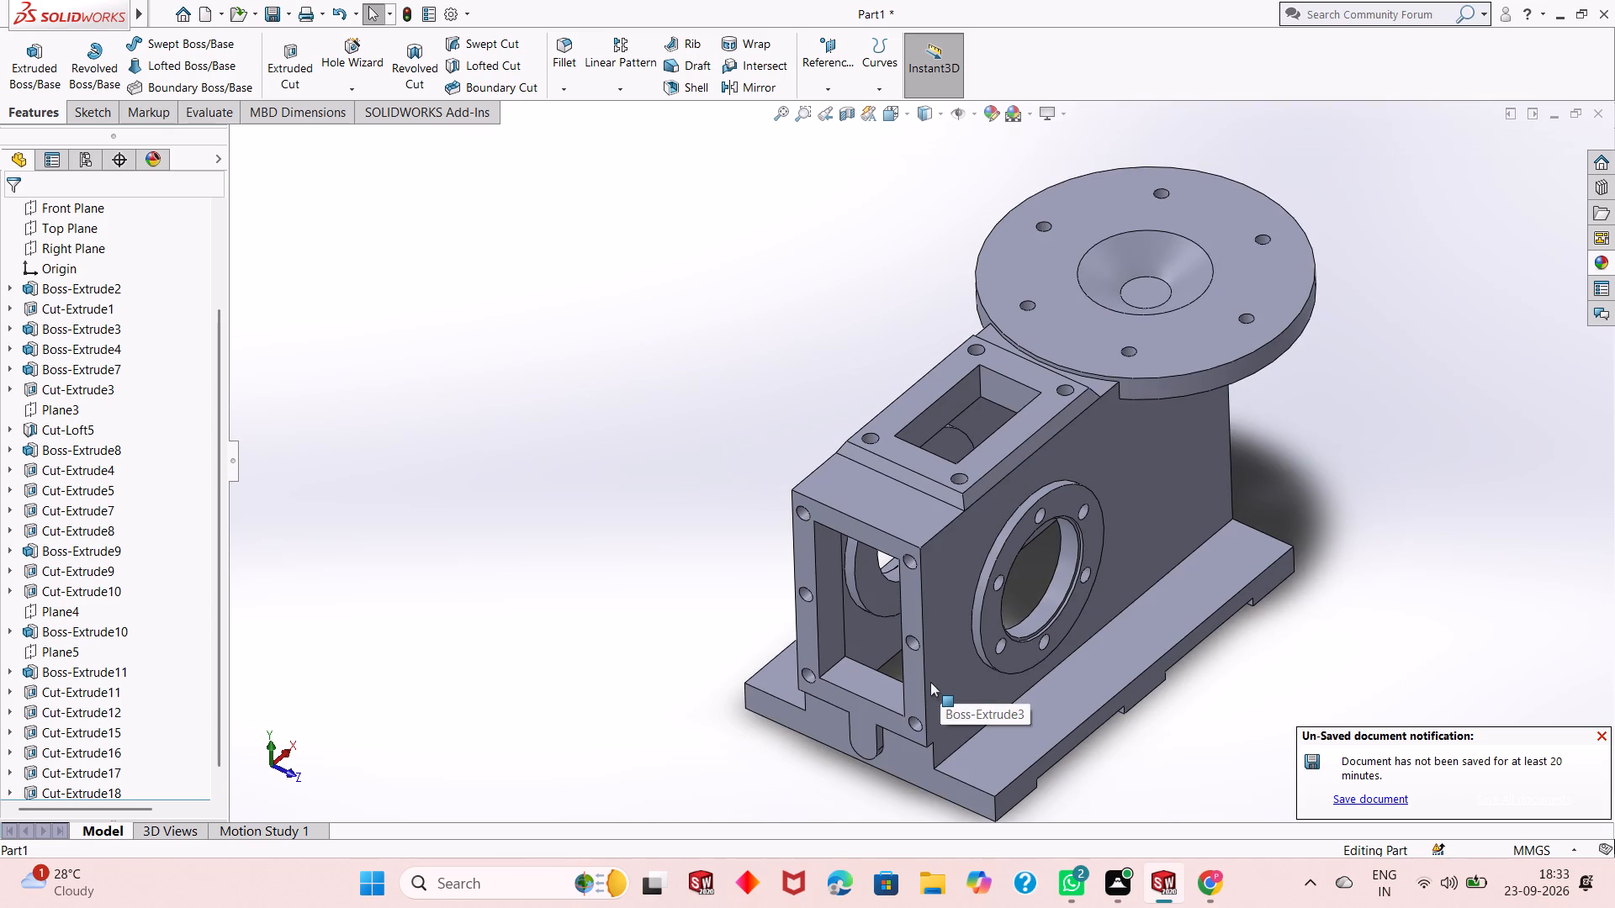
middle_click_drag(930, 682, 949, 621)
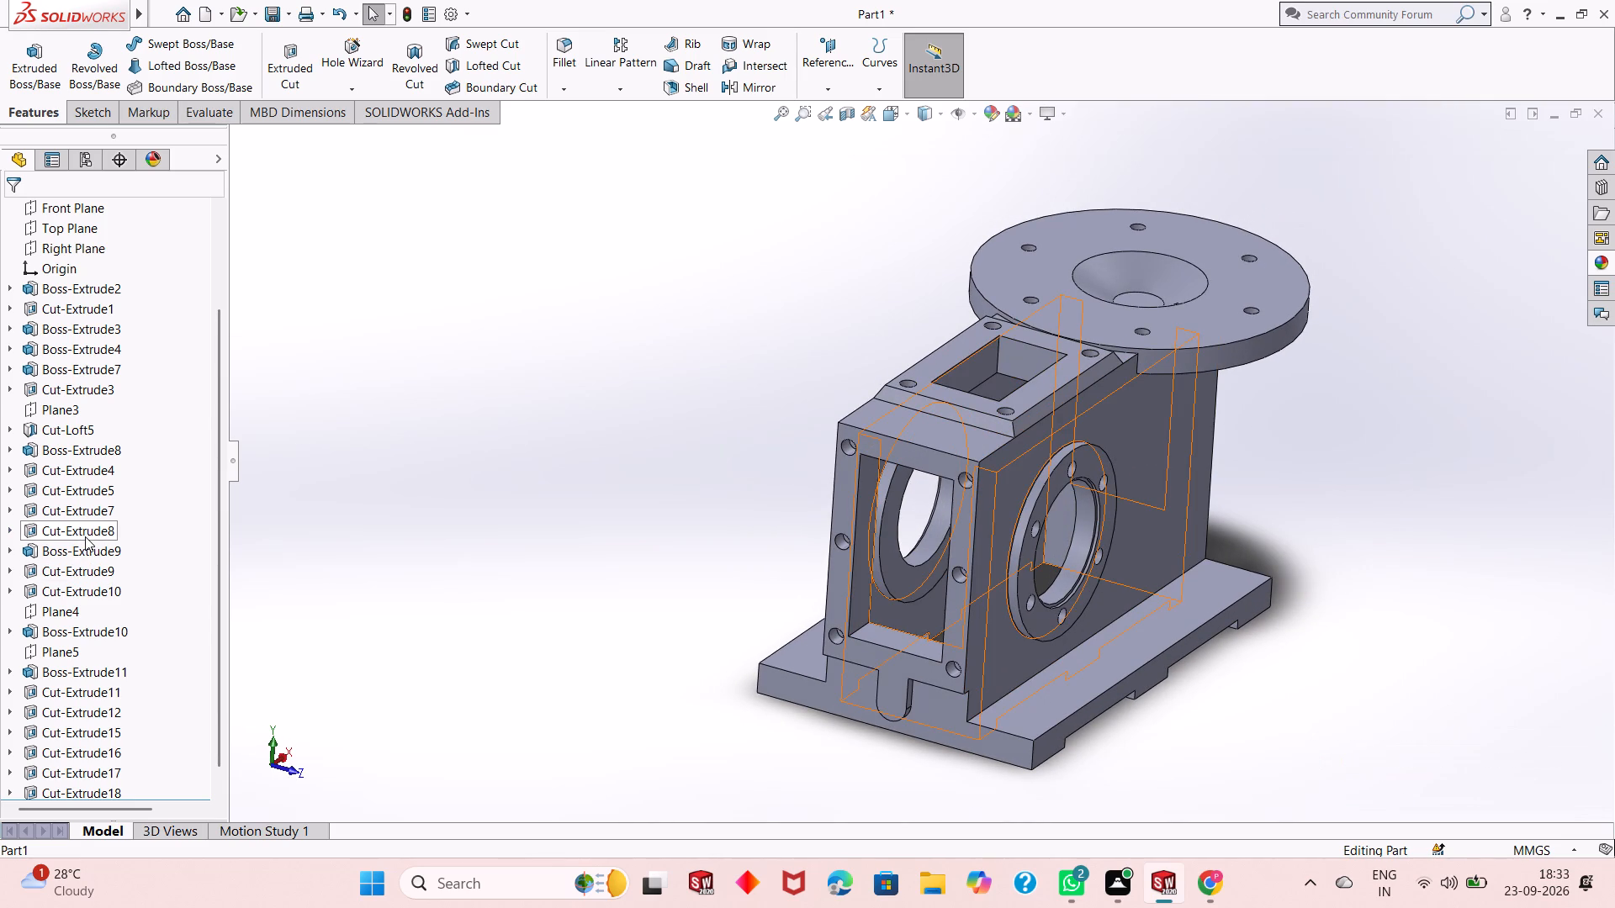
Edit the sketch of the end face's rectangular opening and select its four corners for 5 mm sketch fillets.
left_click(88, 475)
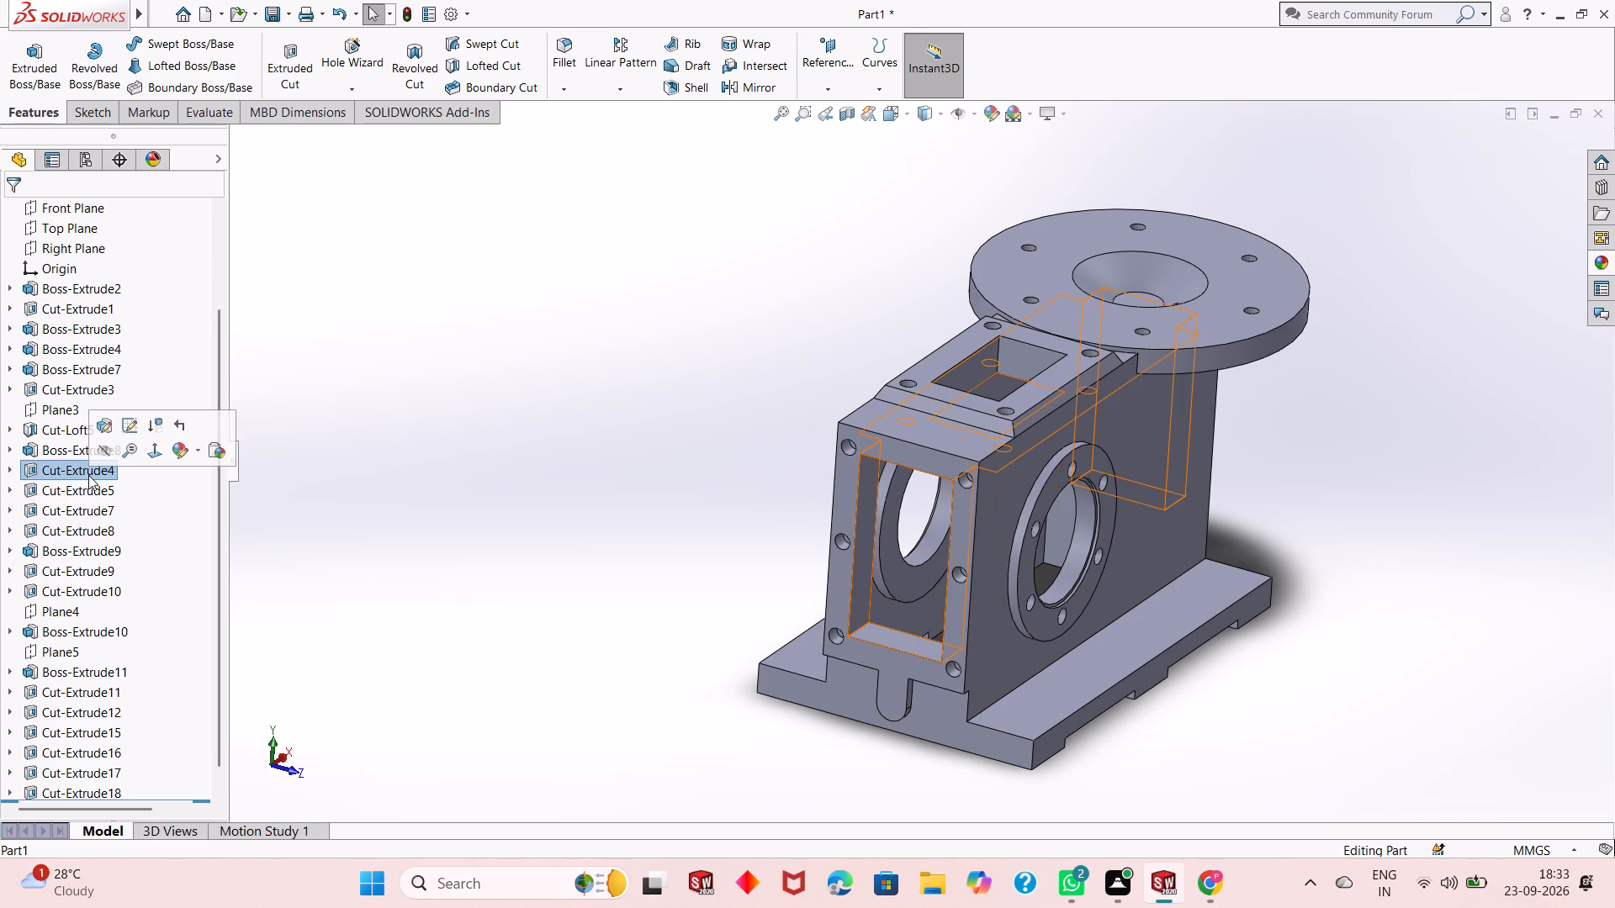
left_click(123, 426)
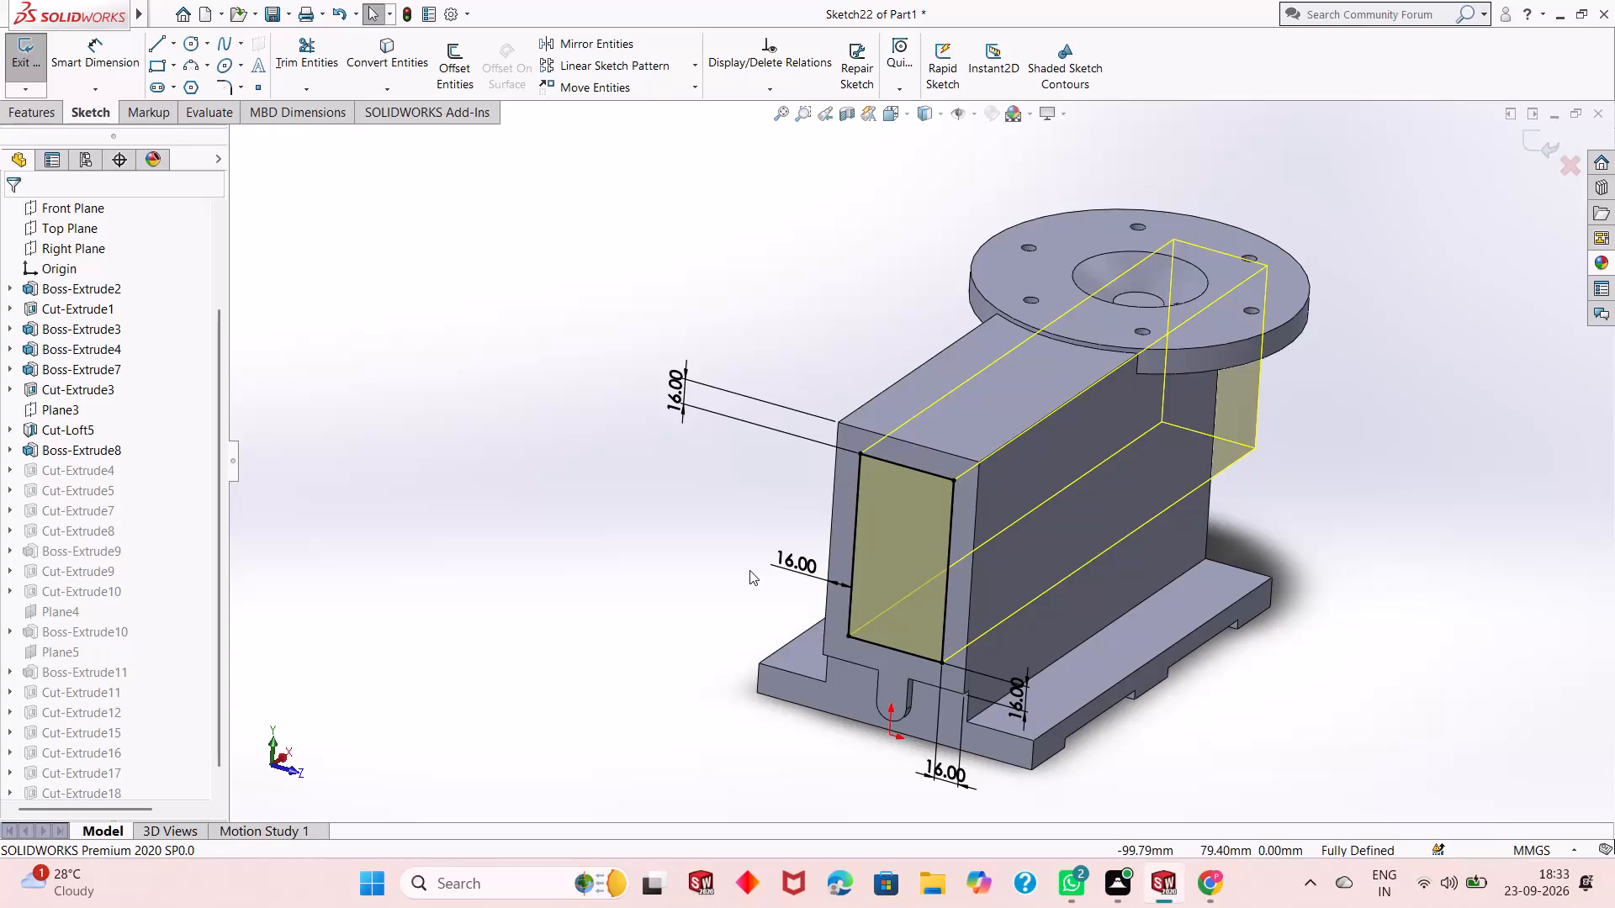
key("ctrl+8")
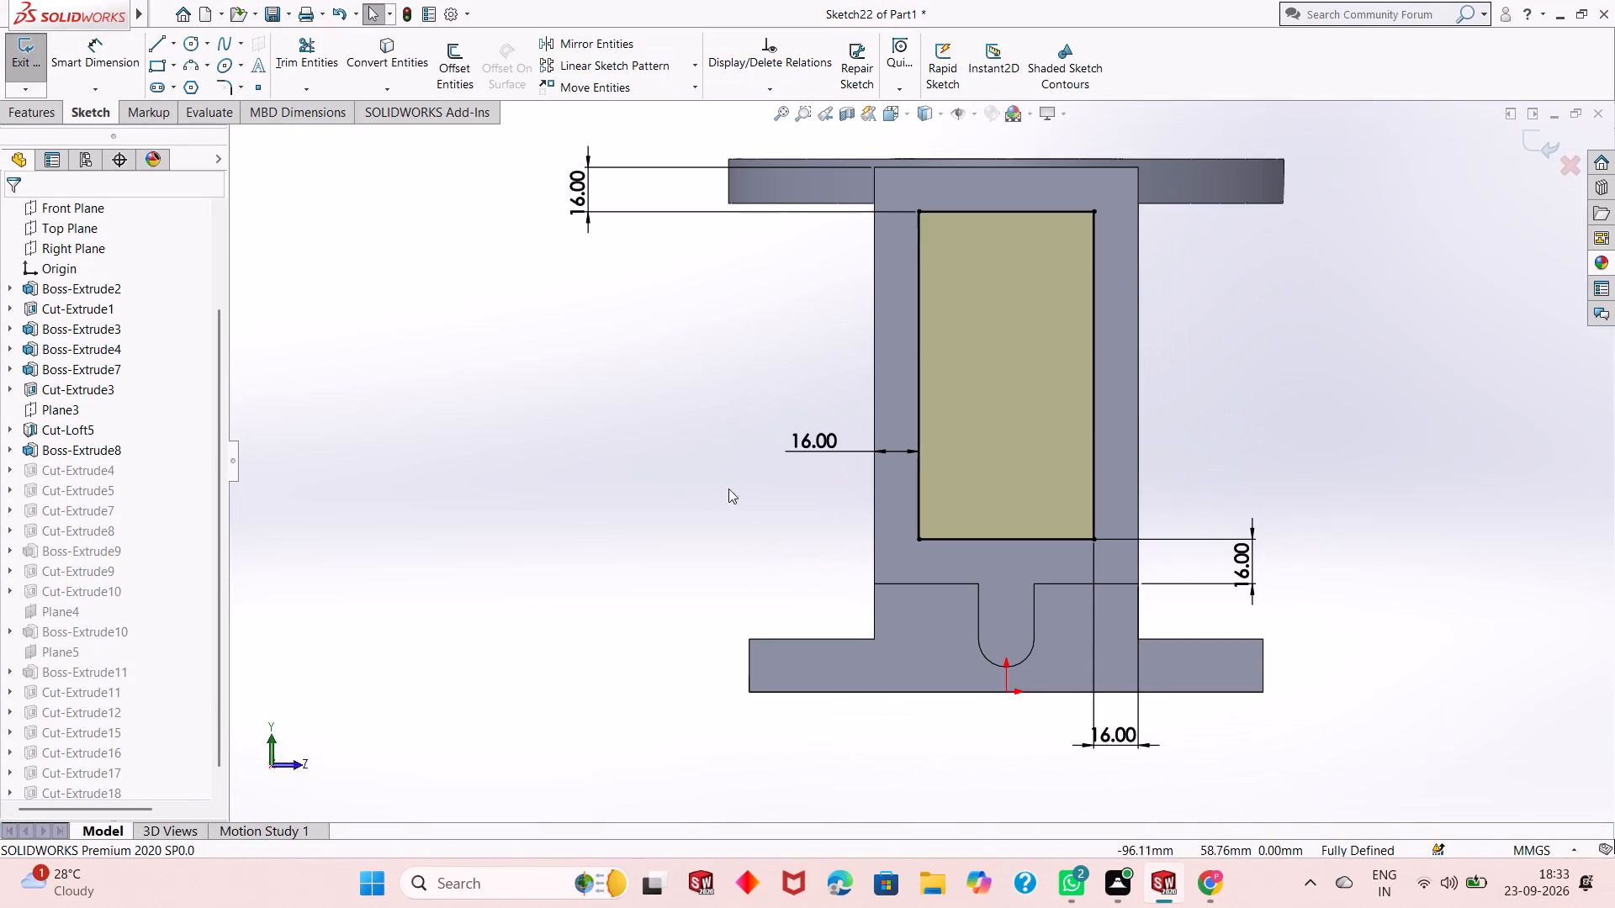
left_click(228, 83)
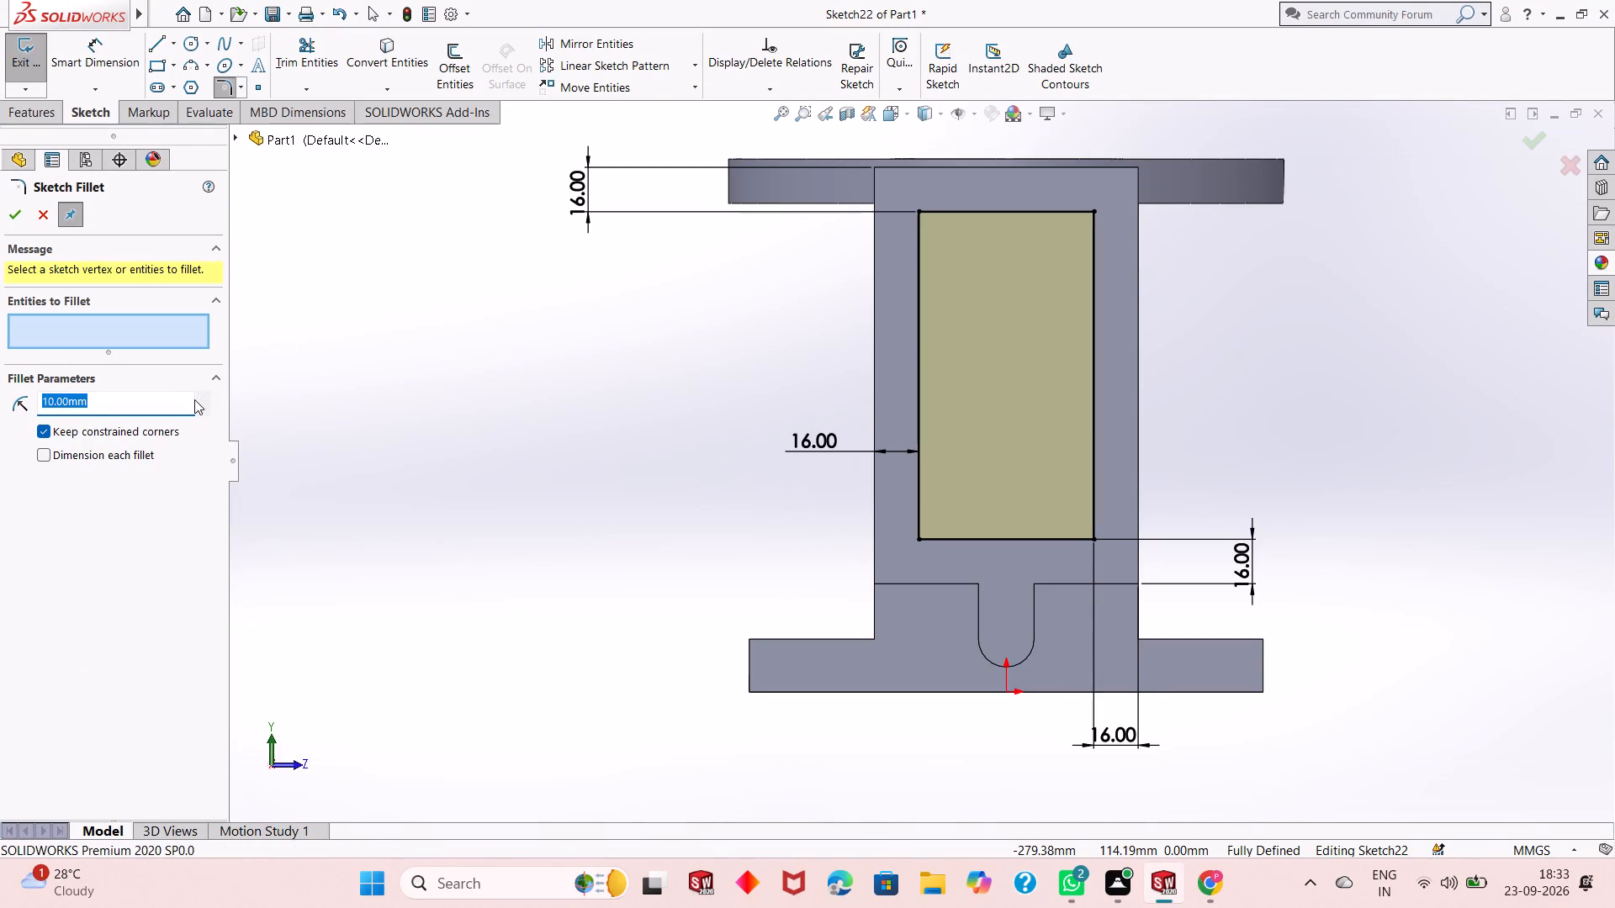
key("5")
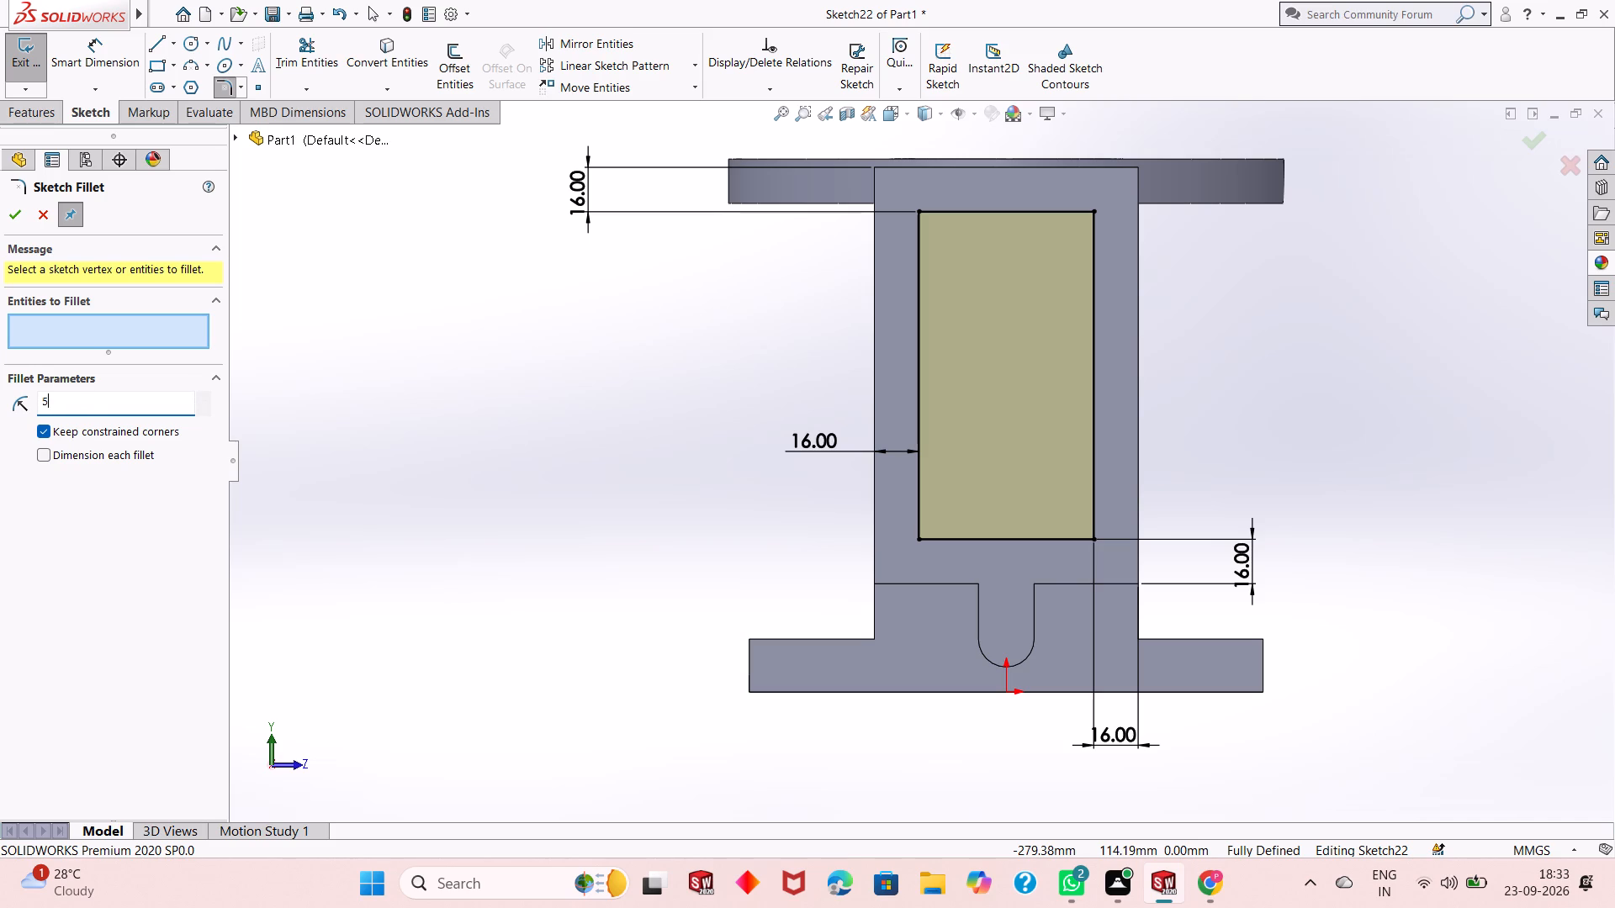
key("Return")
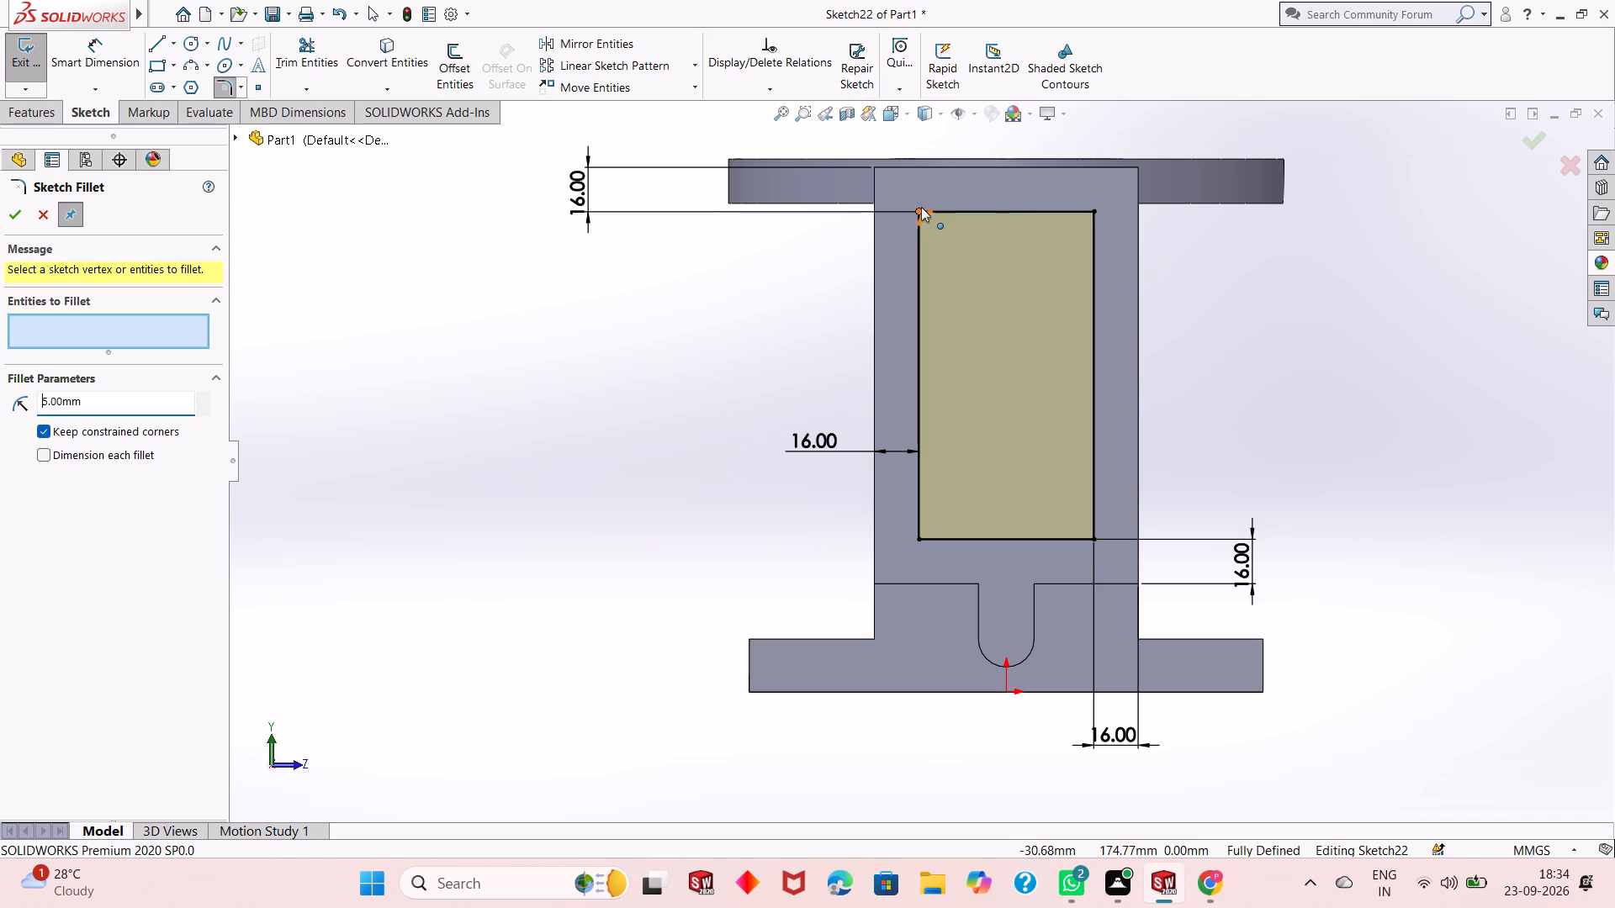
left_click(919, 214)
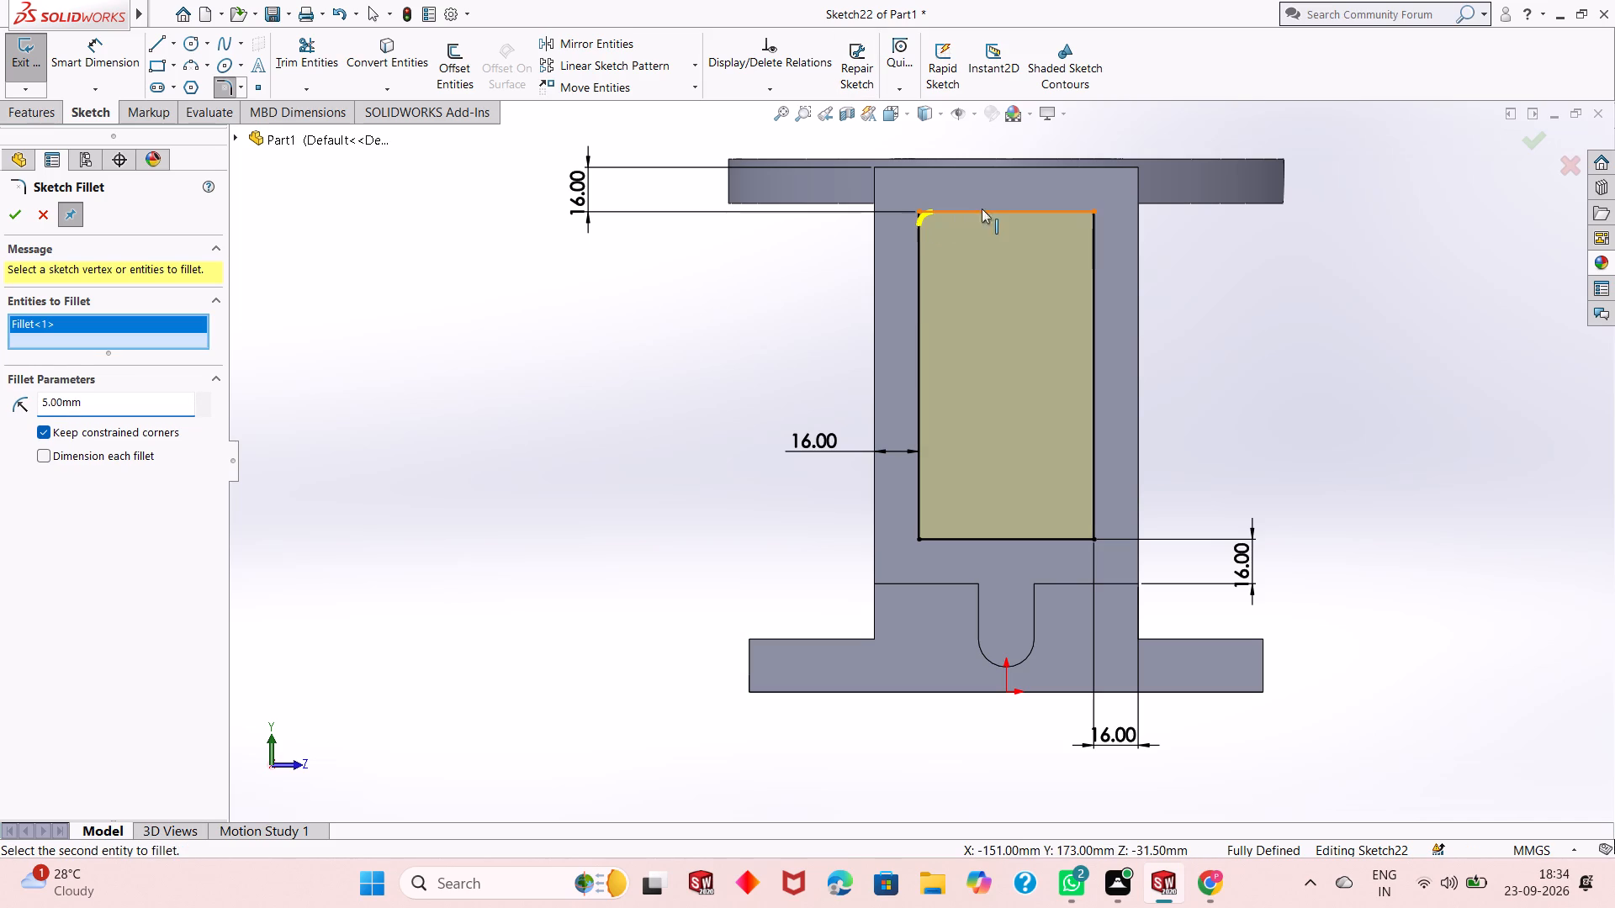
left_click(1096, 213)
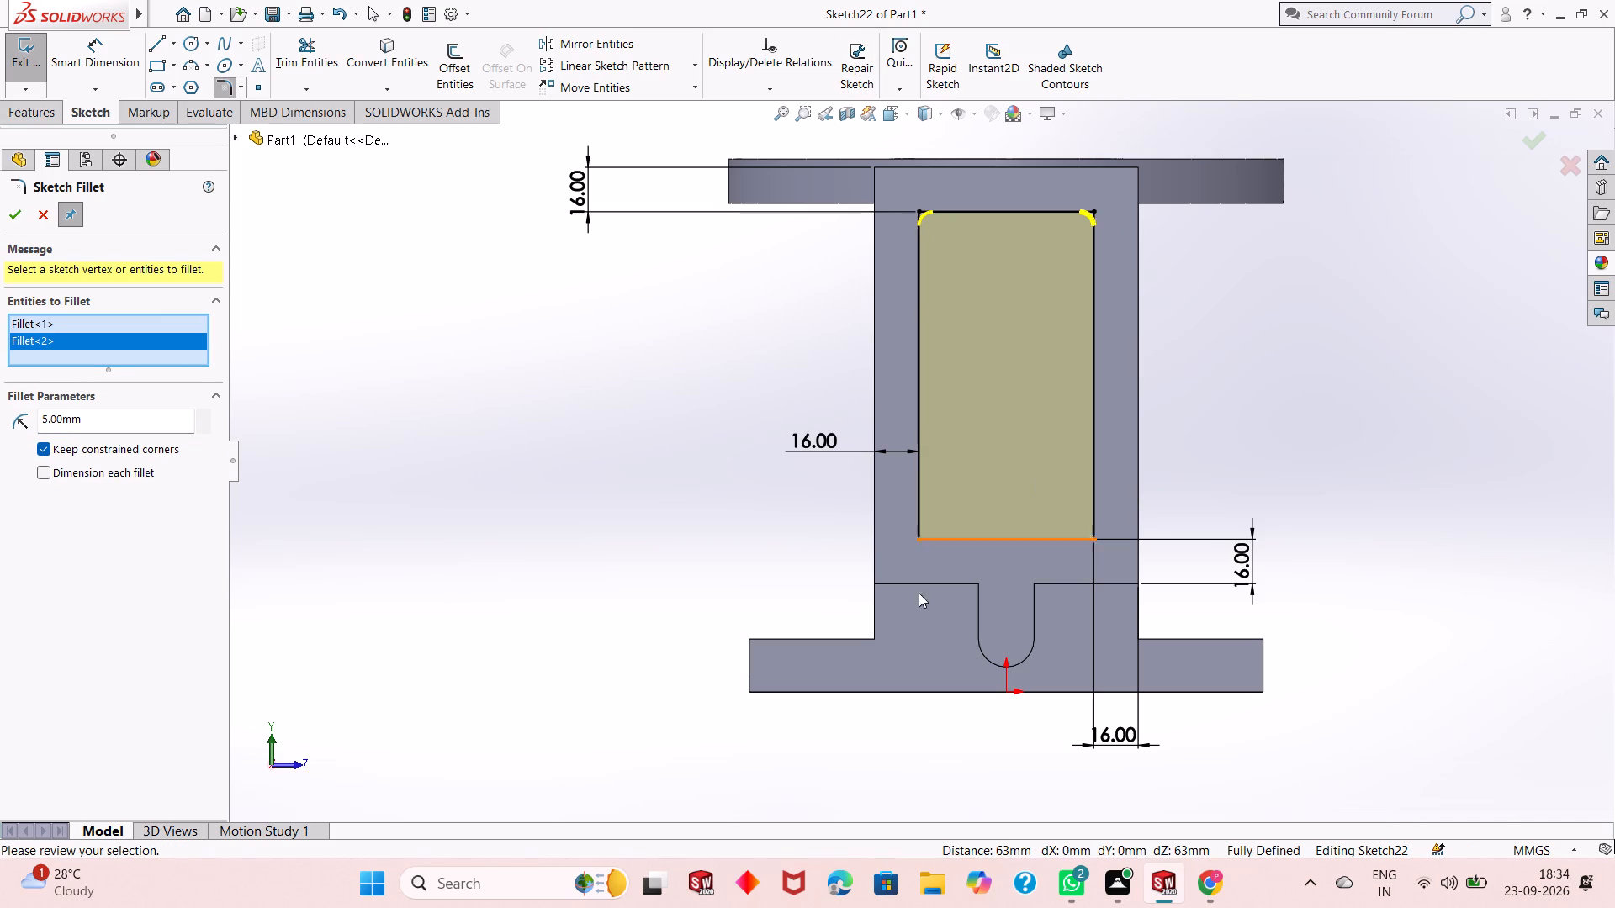
left_click(919, 542)
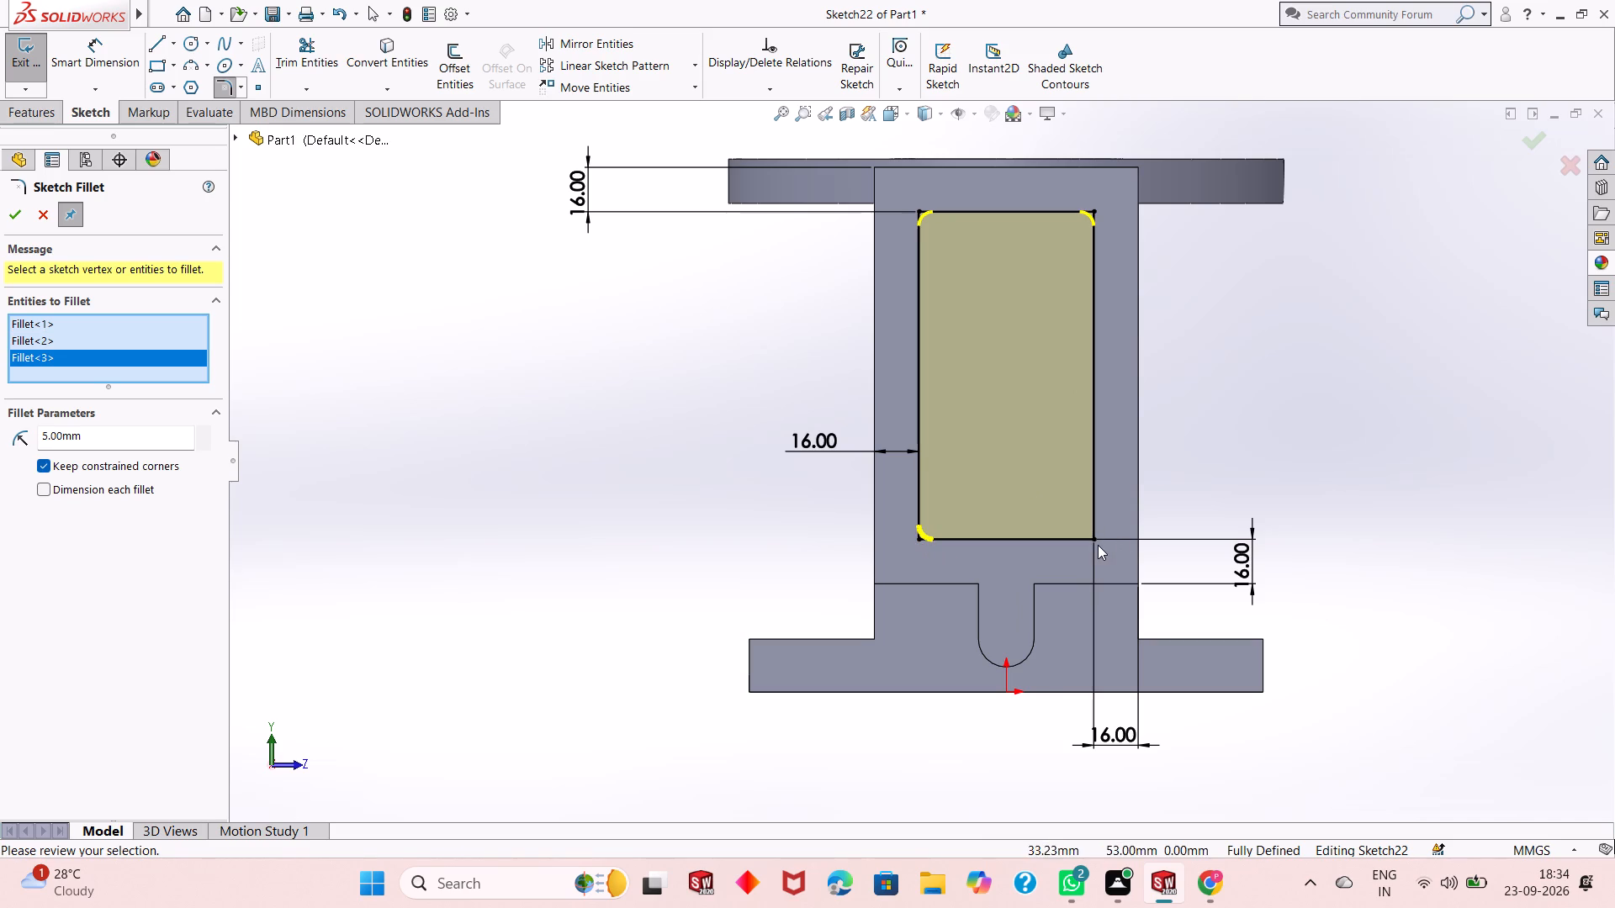
left_click(1091, 541)
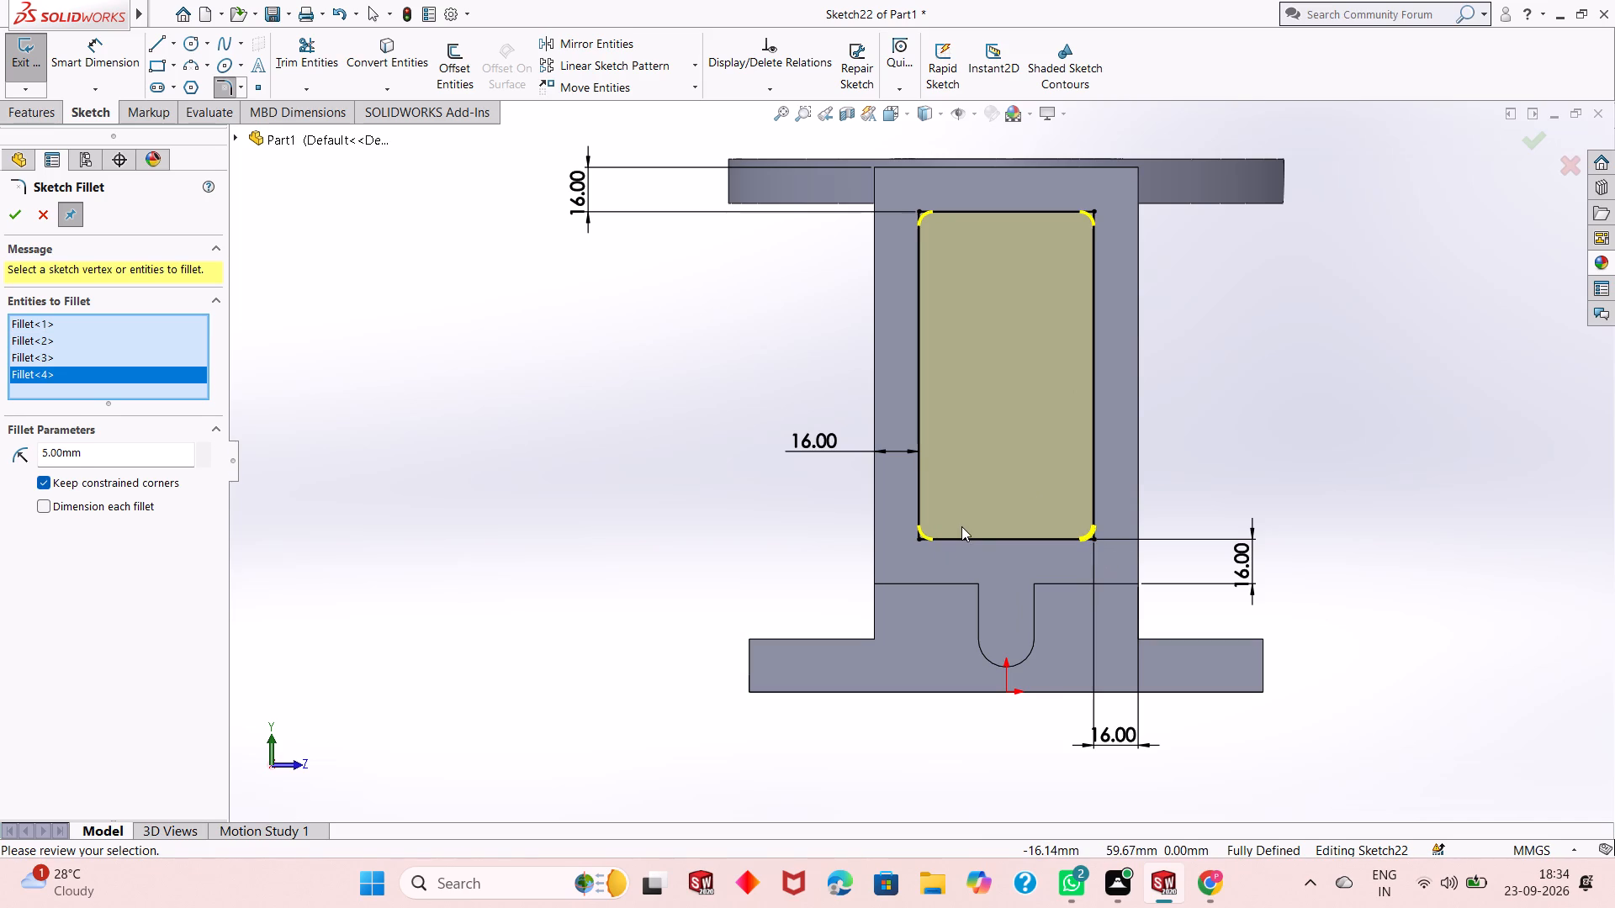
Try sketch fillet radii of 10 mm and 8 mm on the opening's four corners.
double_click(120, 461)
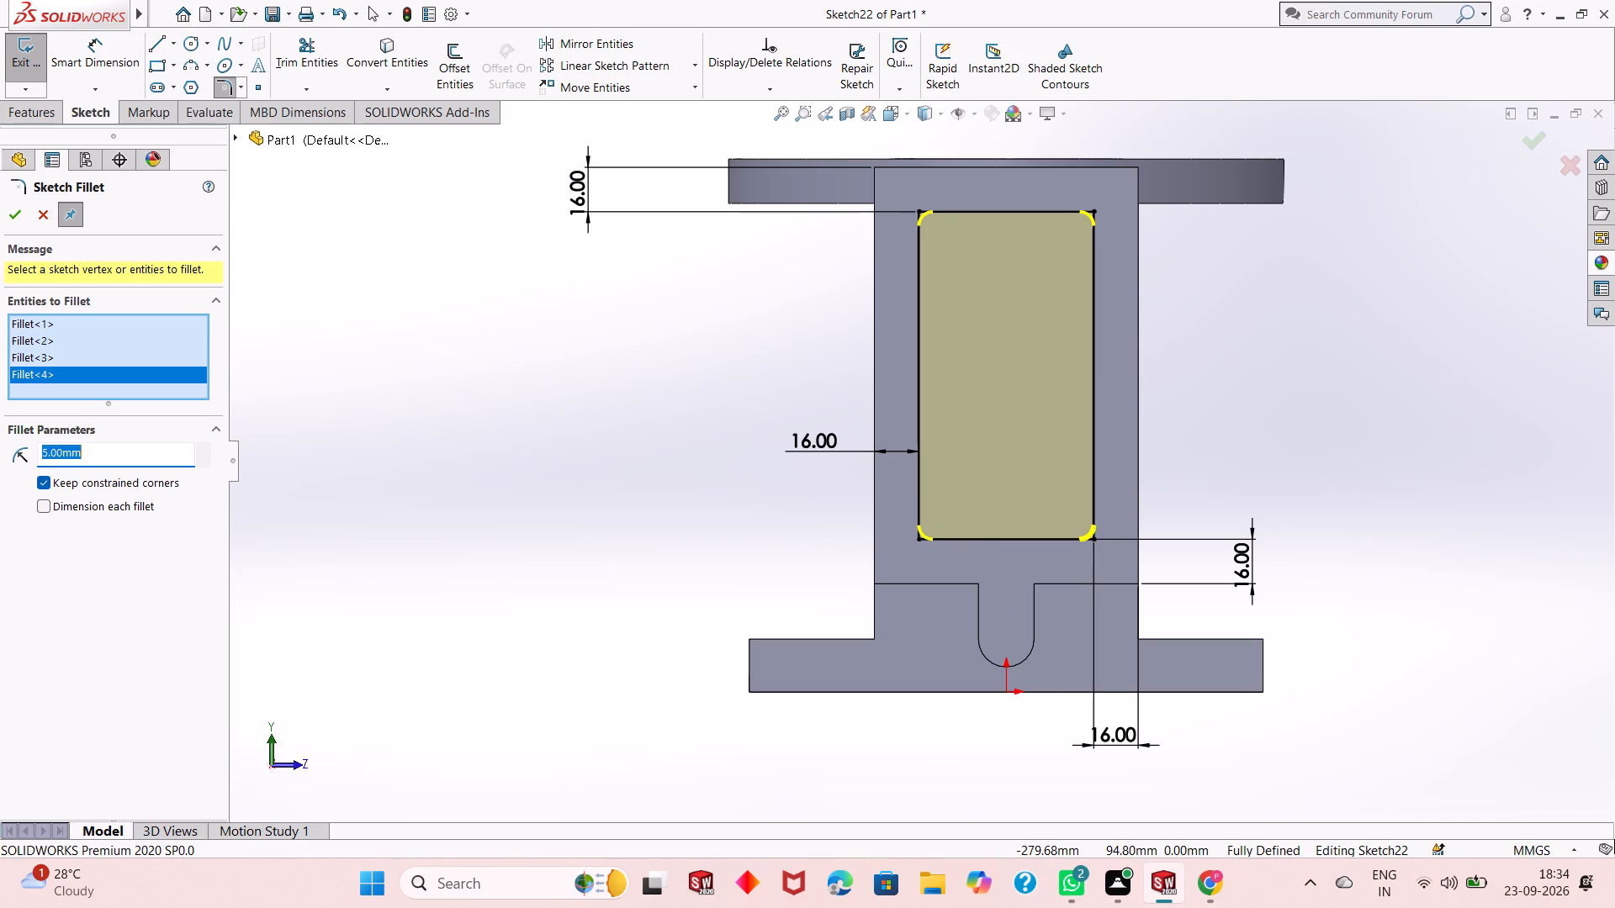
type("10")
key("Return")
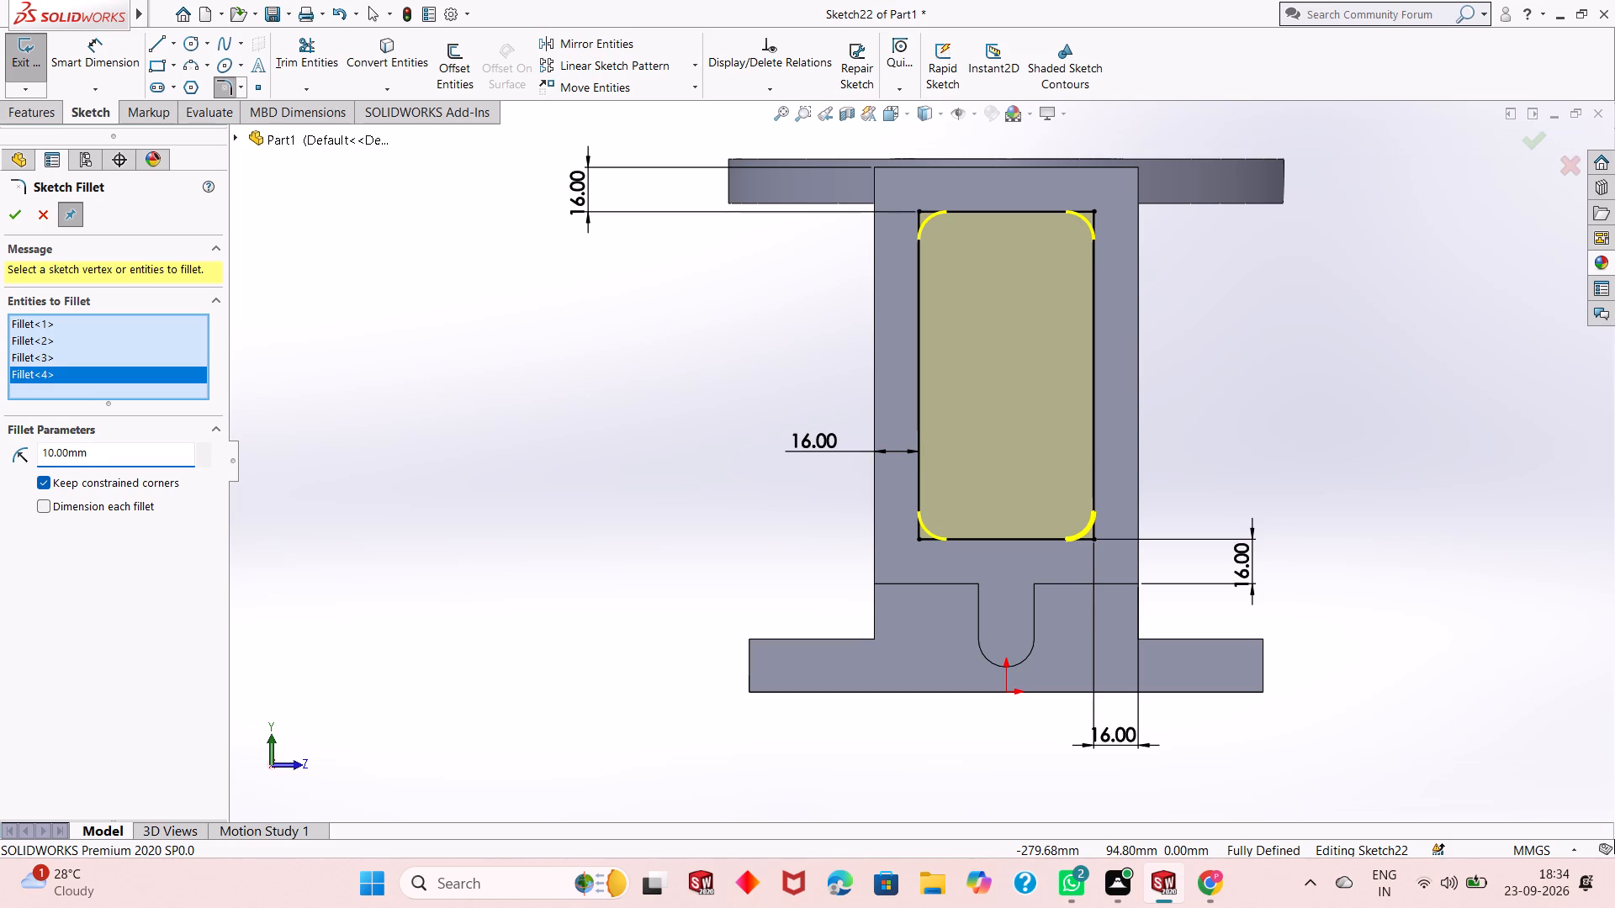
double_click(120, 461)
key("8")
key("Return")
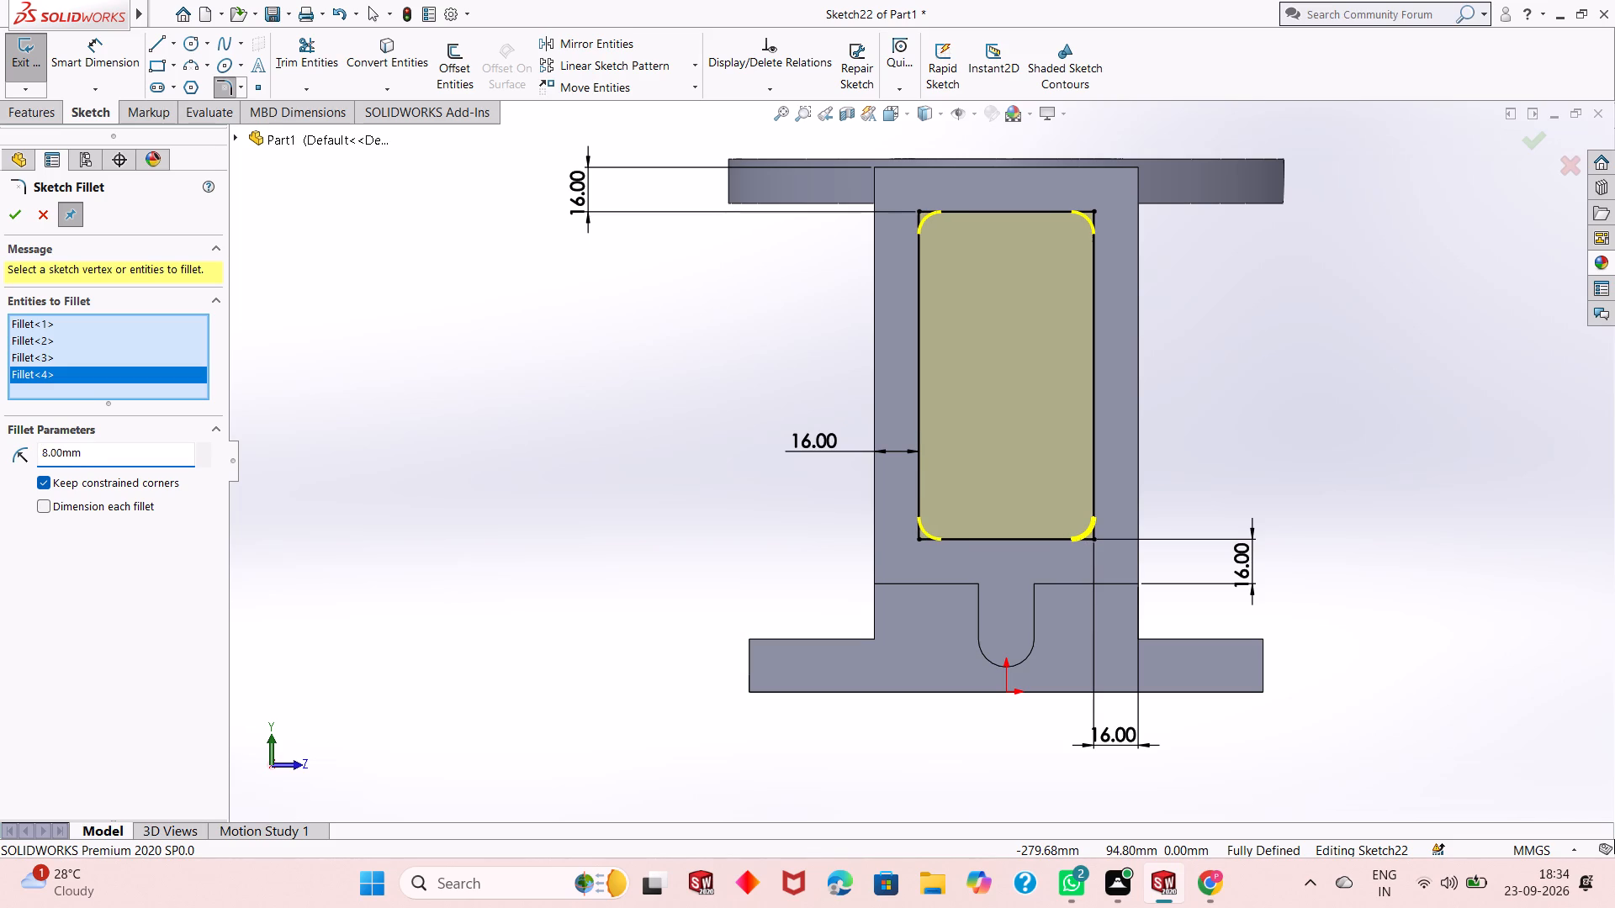
Set the corner fillet radius to 7 mm, apply it to the opening's four corners and exit the sketch.
double_click(120, 462)
key("7")
key("Return")
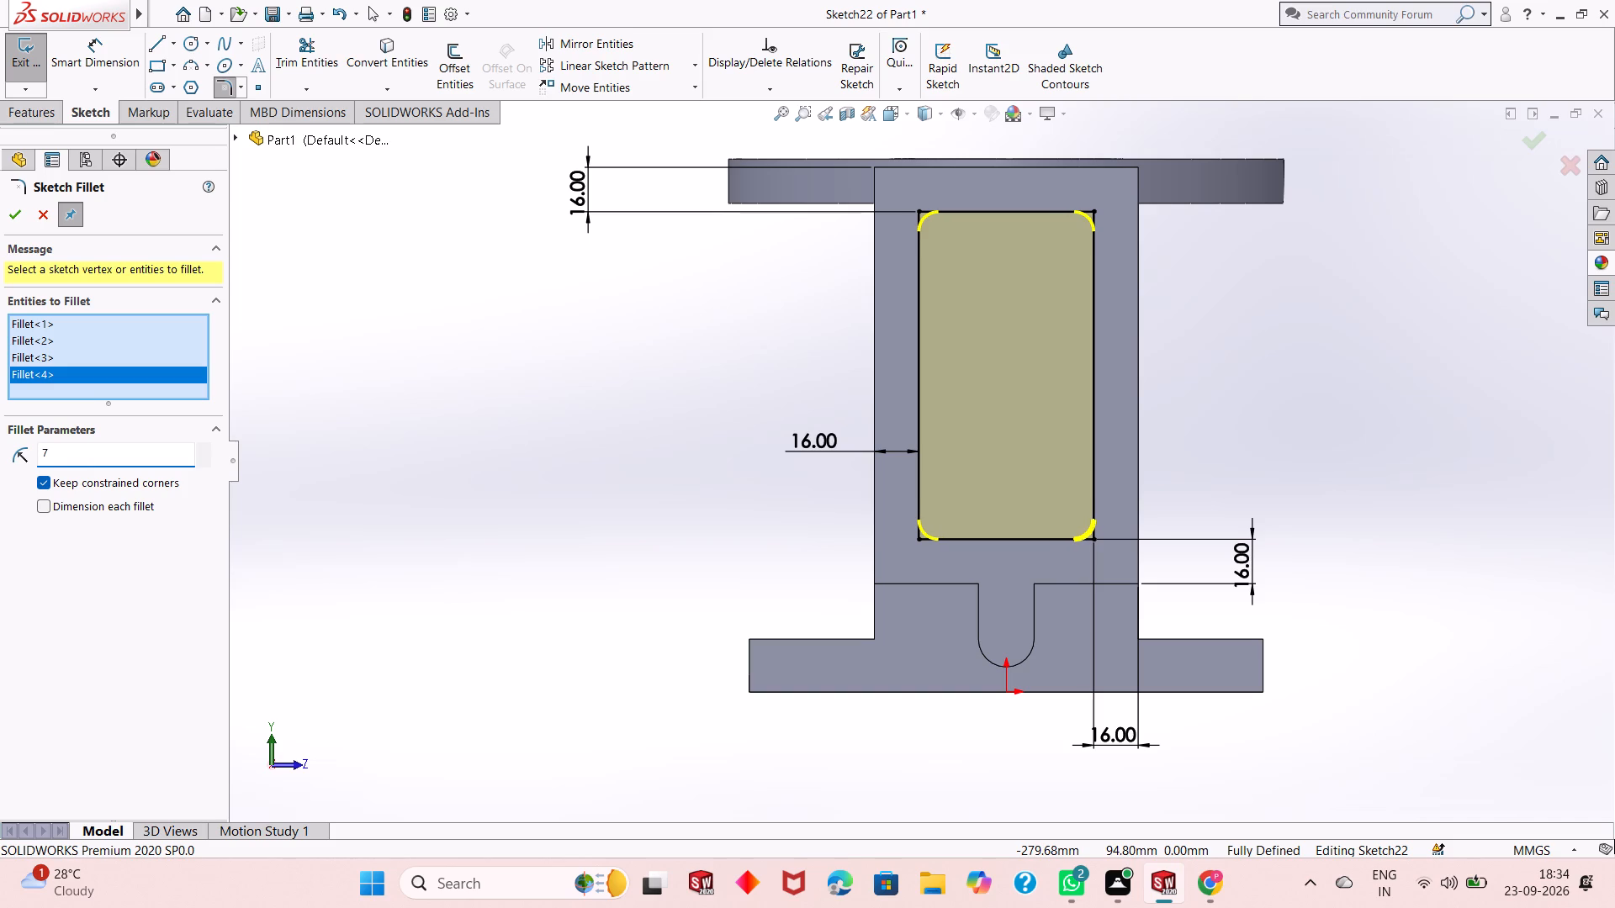
left_click(15, 216)
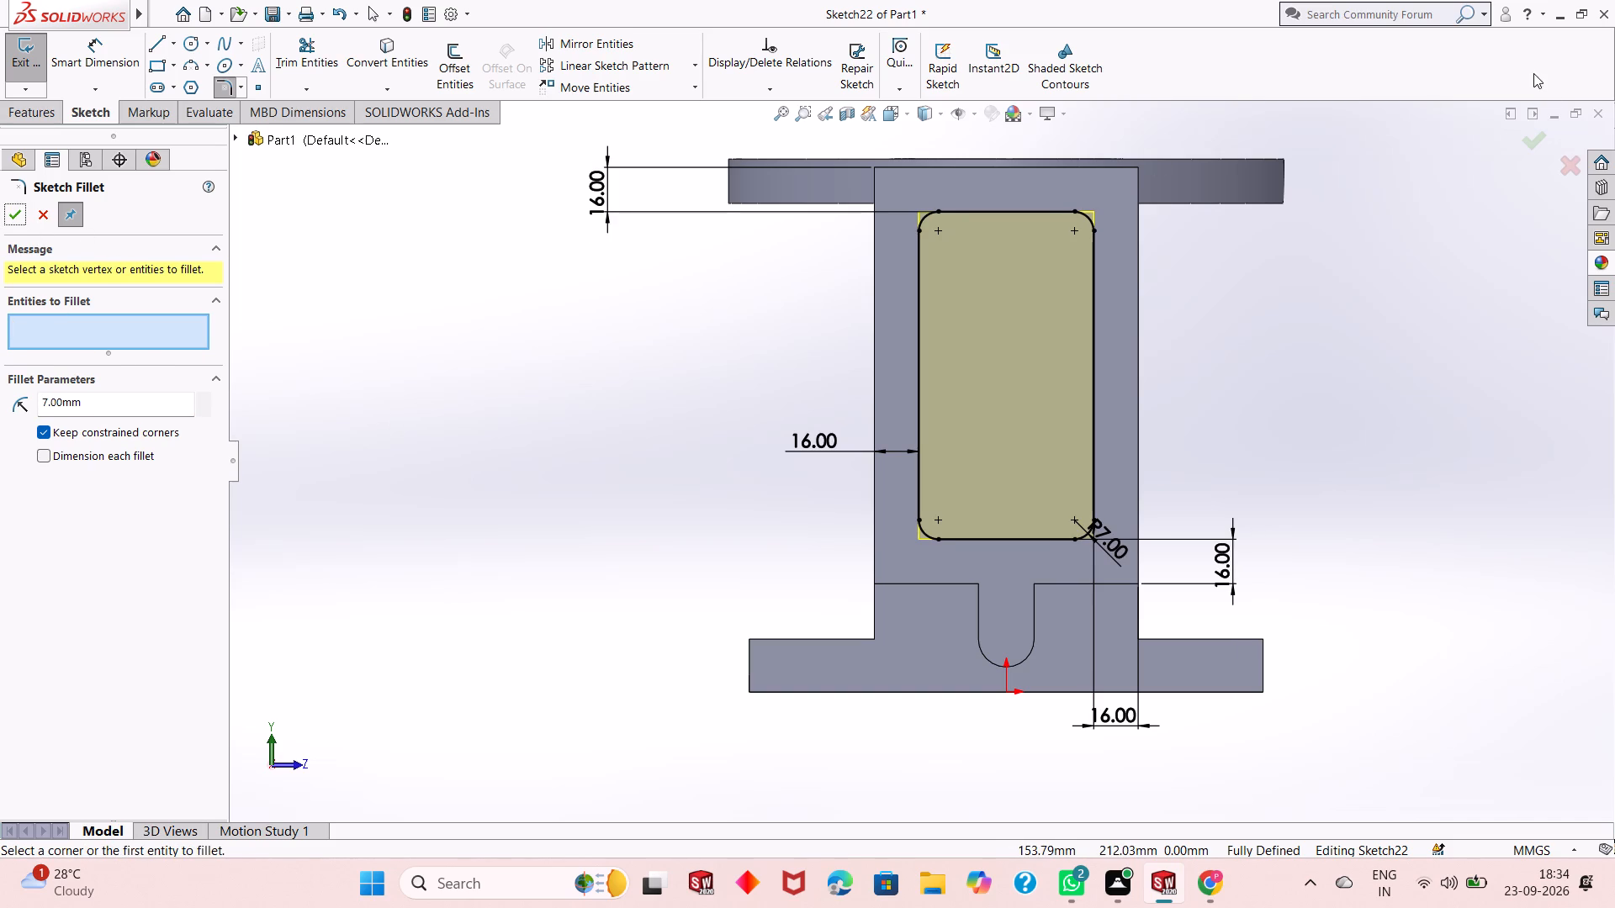
left_click(1530, 145)
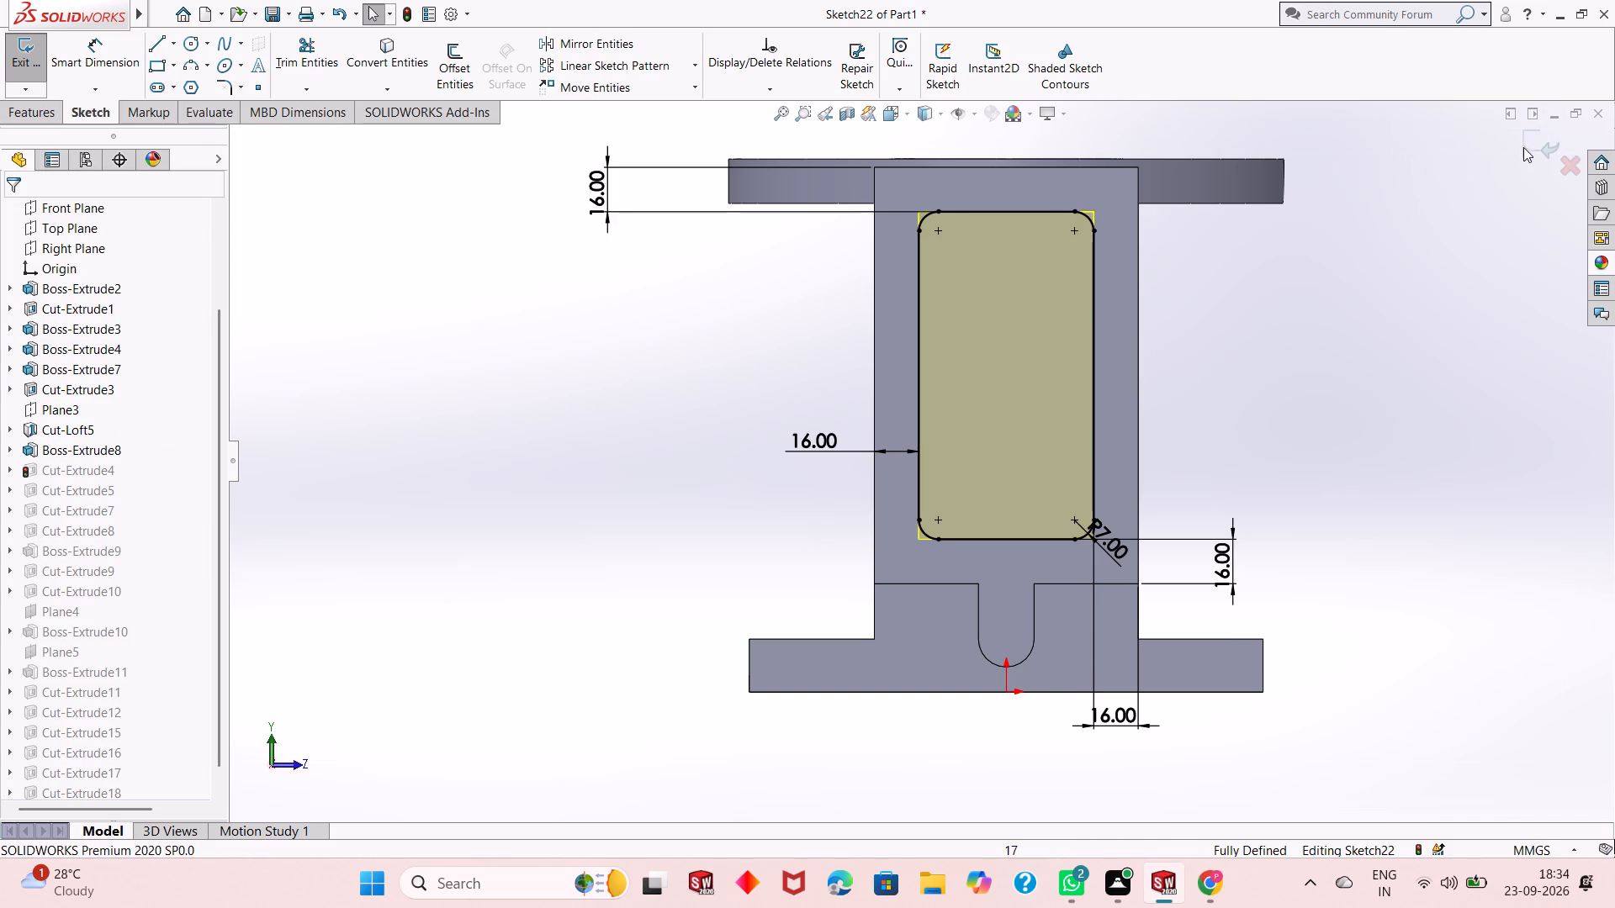
left_click(1523, 148)
left_click(1523, 136)
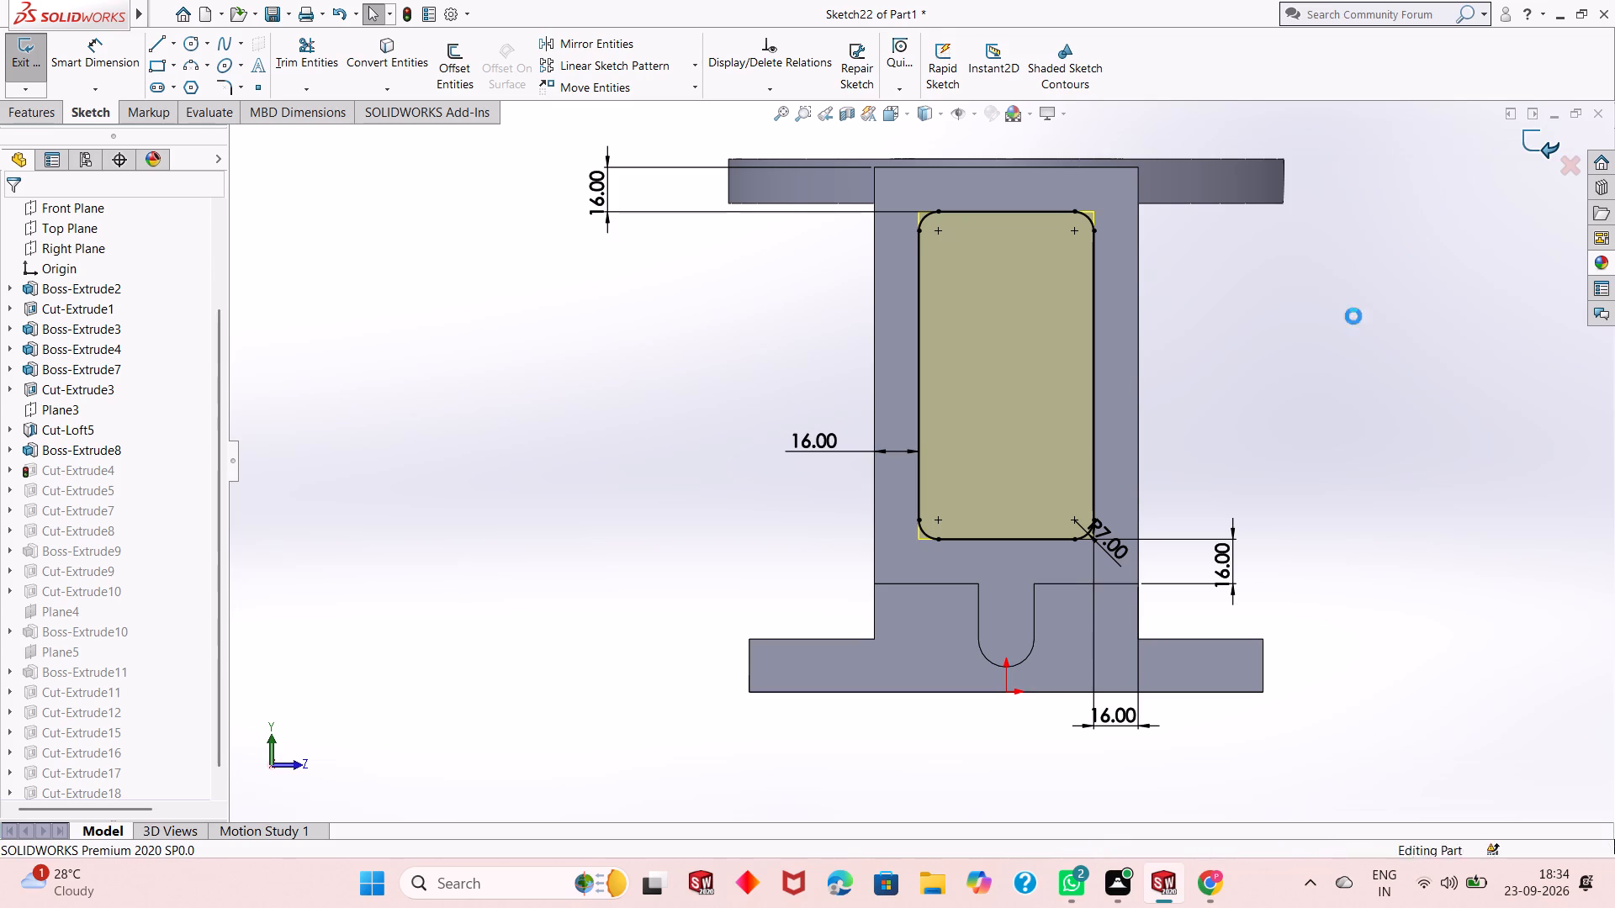
Open the sketch of the raised rectangular pad on the housing's top, examine its outline and dimensions, and close it.
middle_click_drag(1264, 424, 1228, 451)
left_click(556, 422)
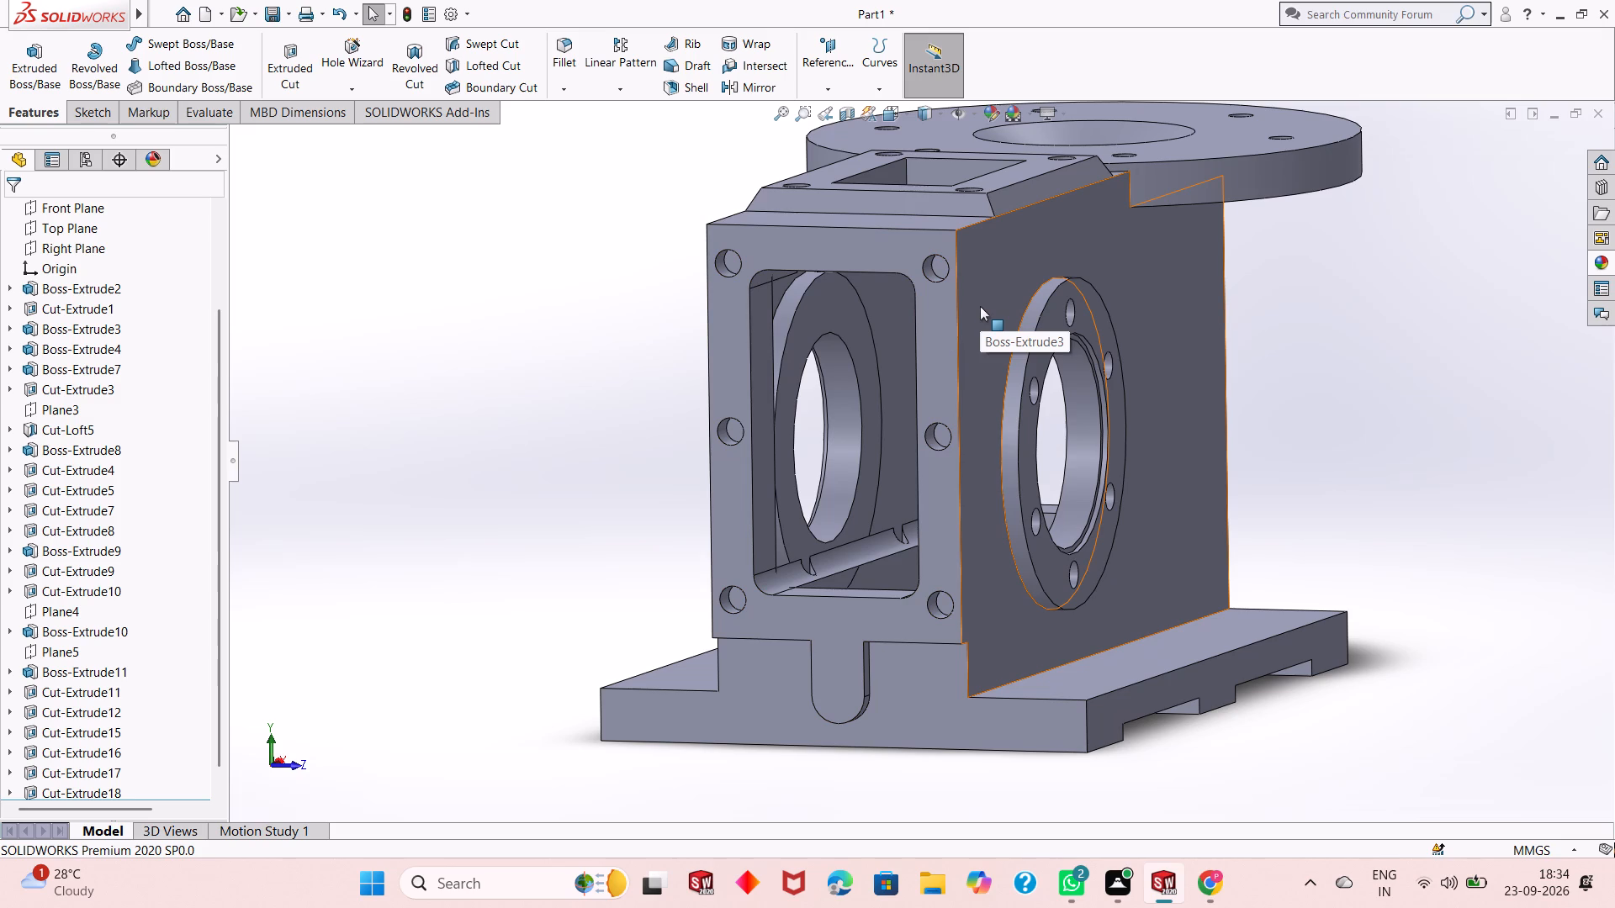
middle_click_drag(1078, 235, 1078, 382)
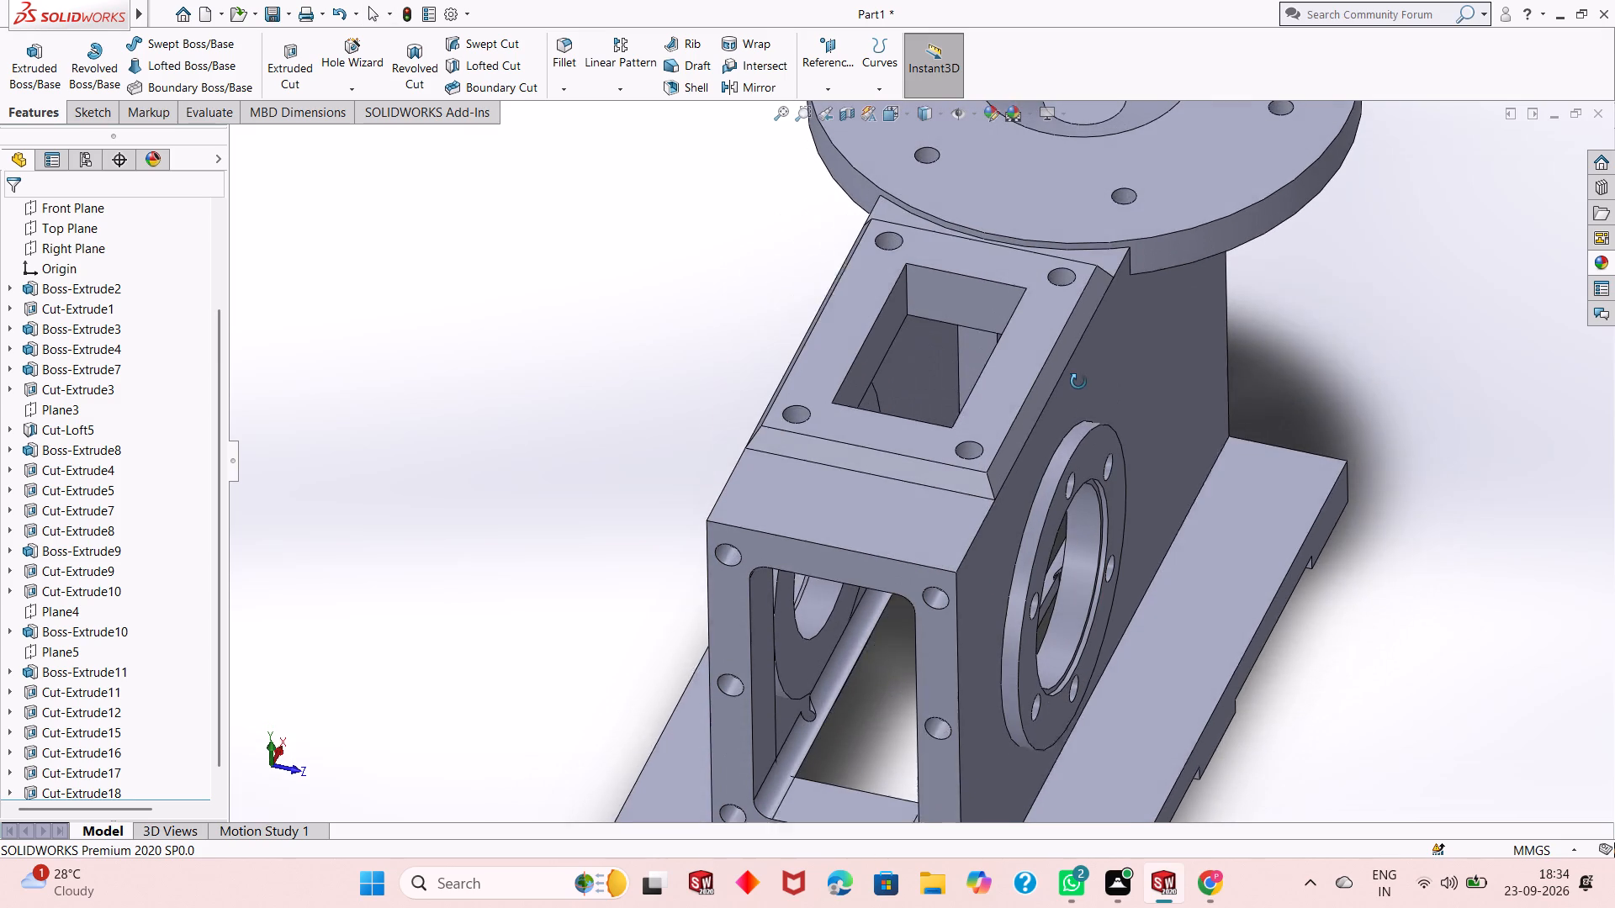
middle_click_drag(1078, 382, 1078, 385)
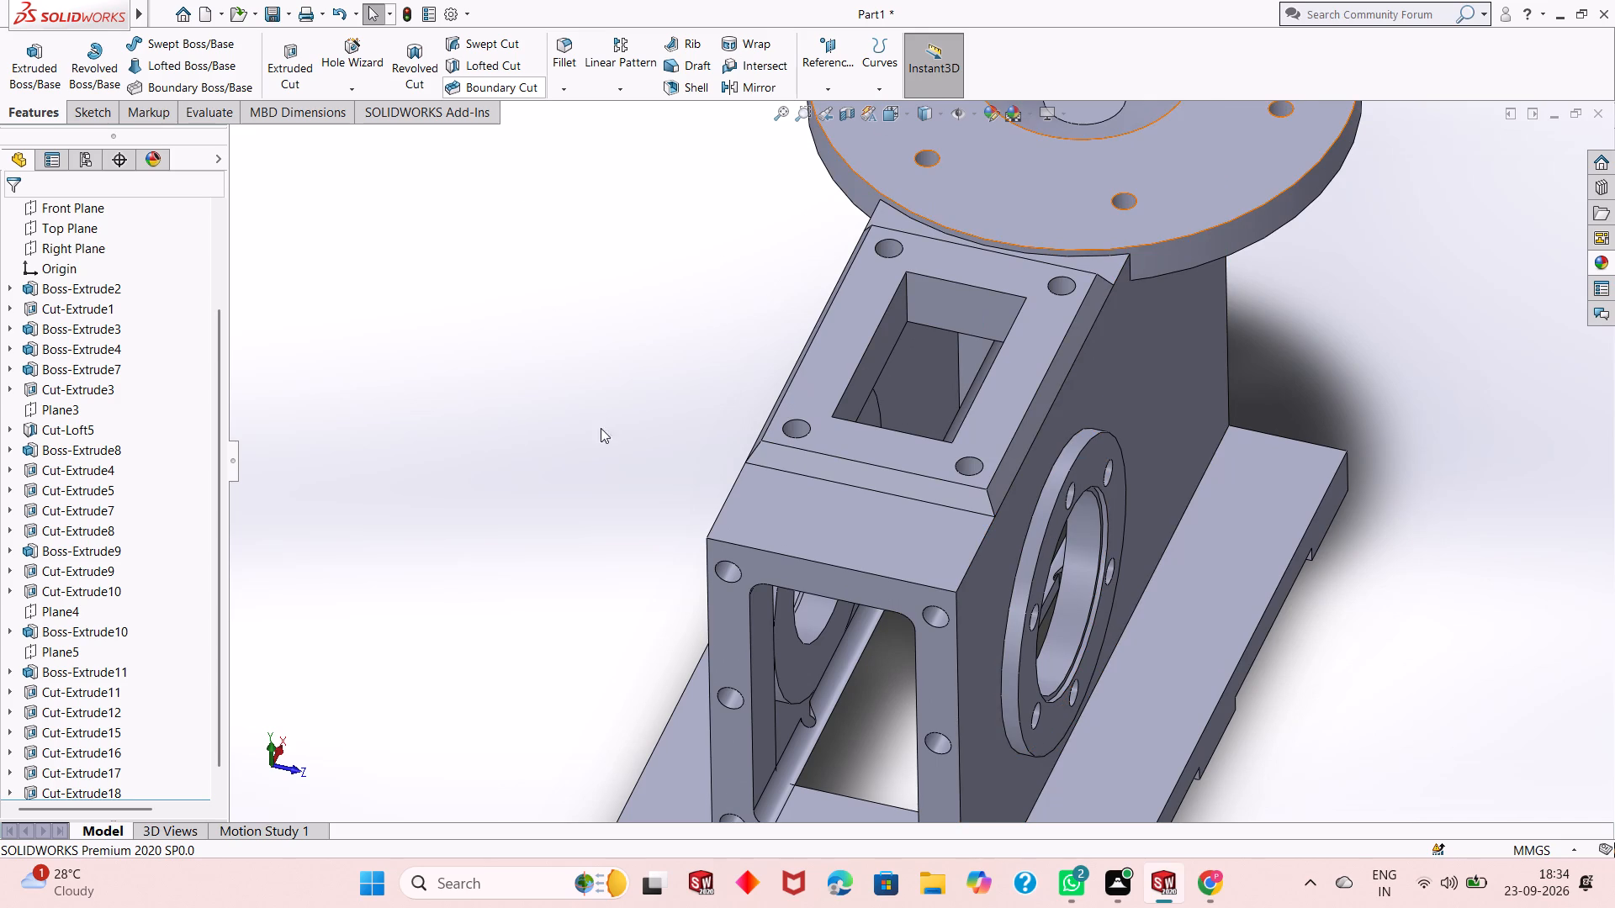
left_click(84, 553)
left_click(122, 504)
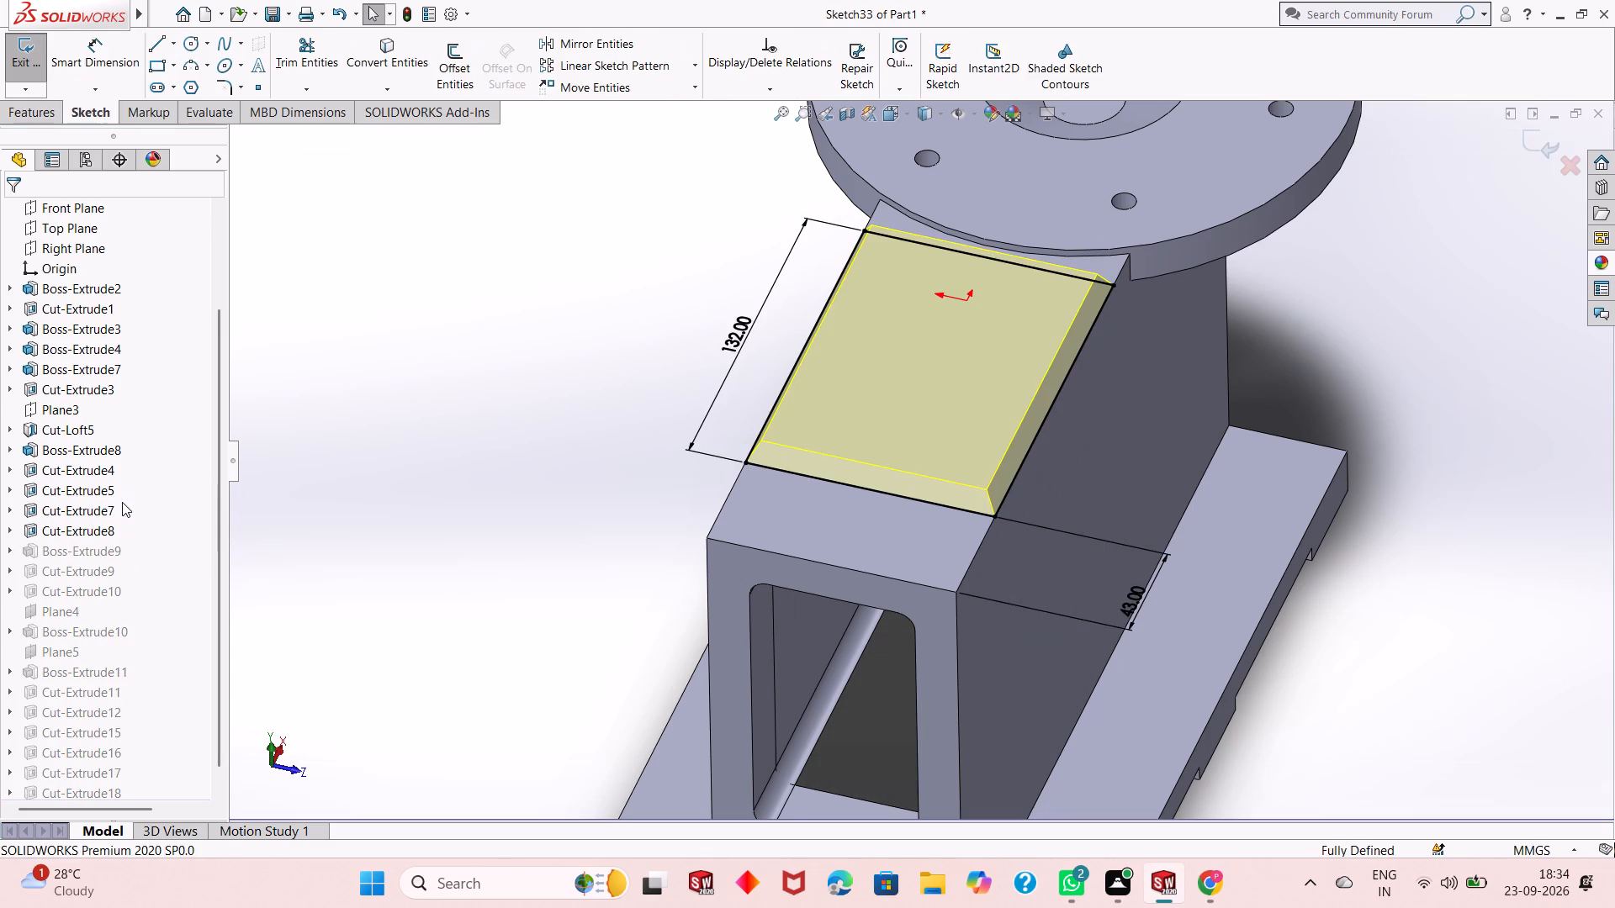
middle_click_drag(862, 520, 847, 432)
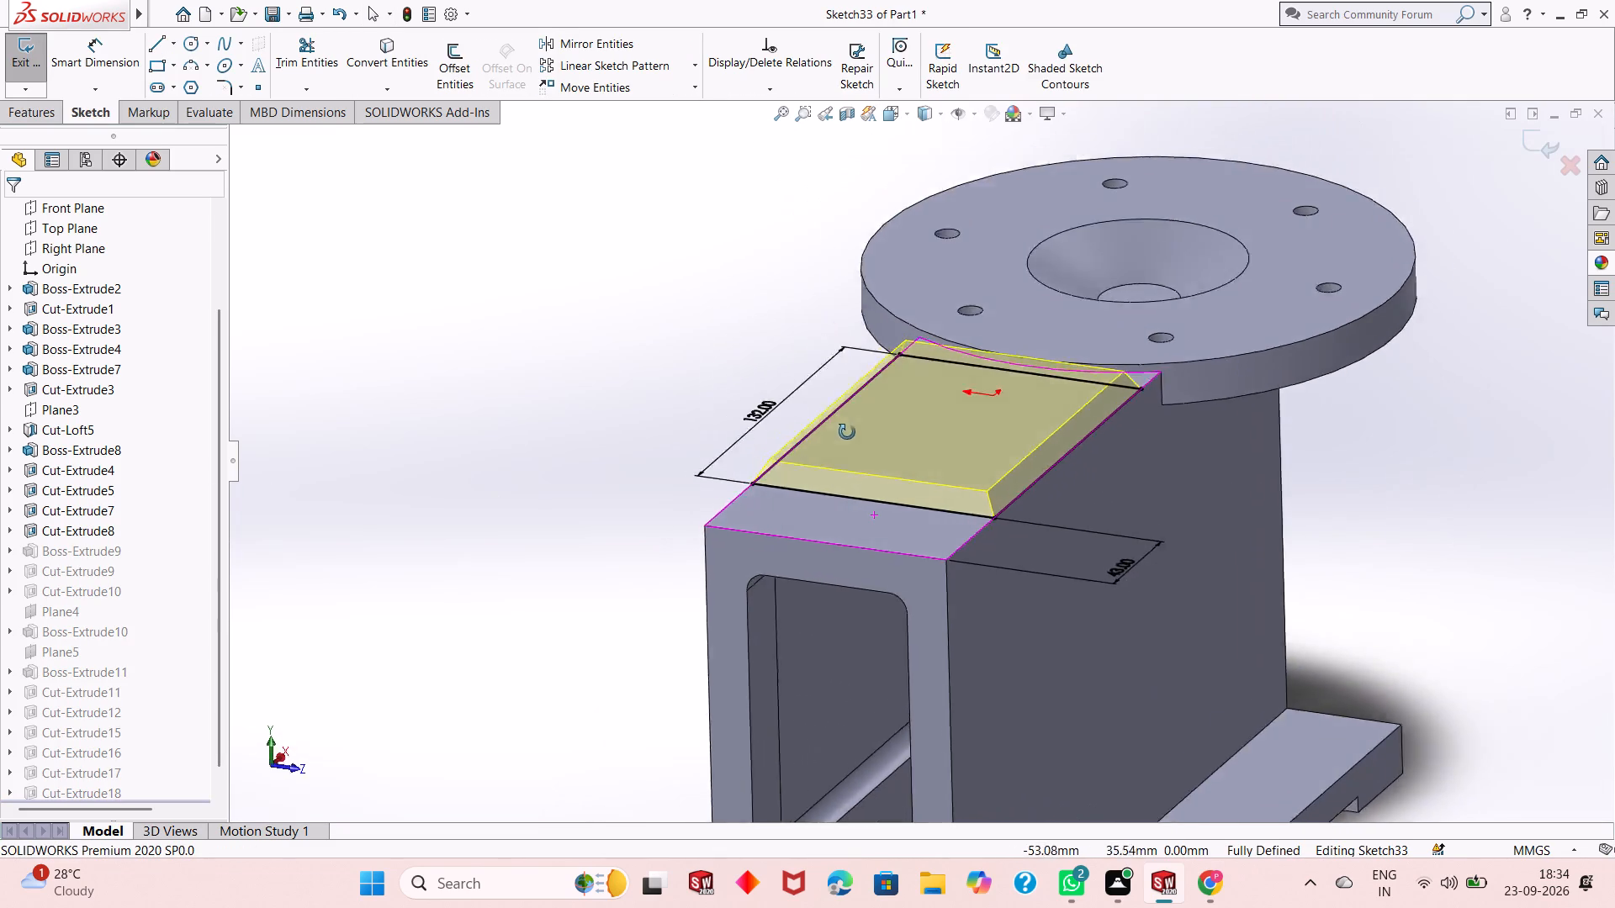
middle_click_drag(847, 432, 794, 658)
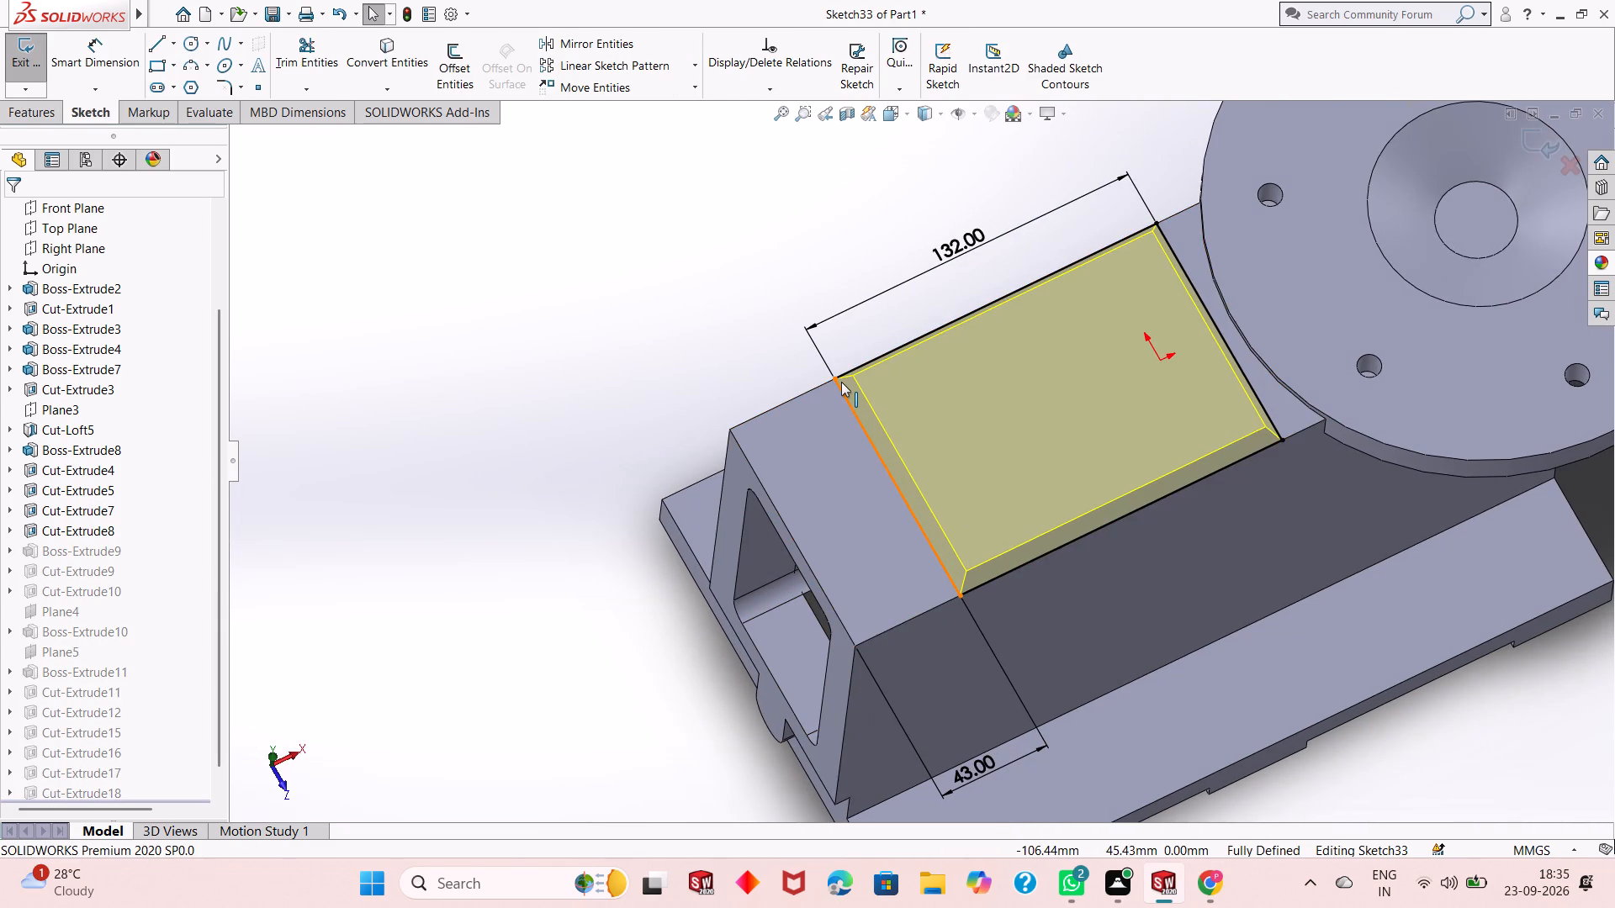
scroll(841, 382, "down", 2)
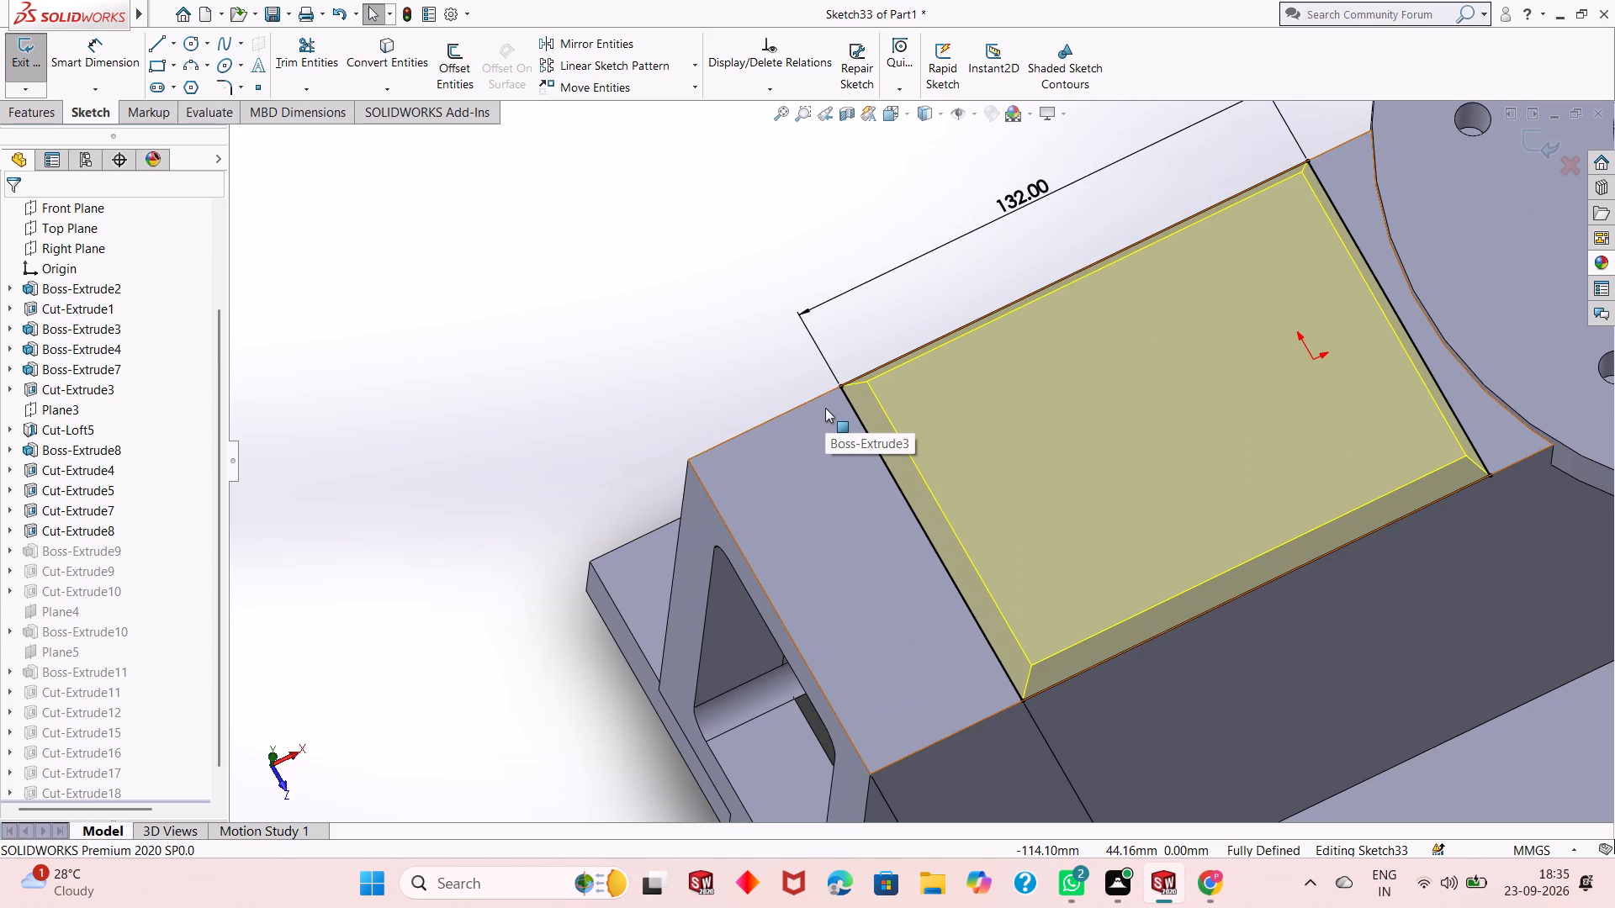
scroll(867, 375, "up", 3)
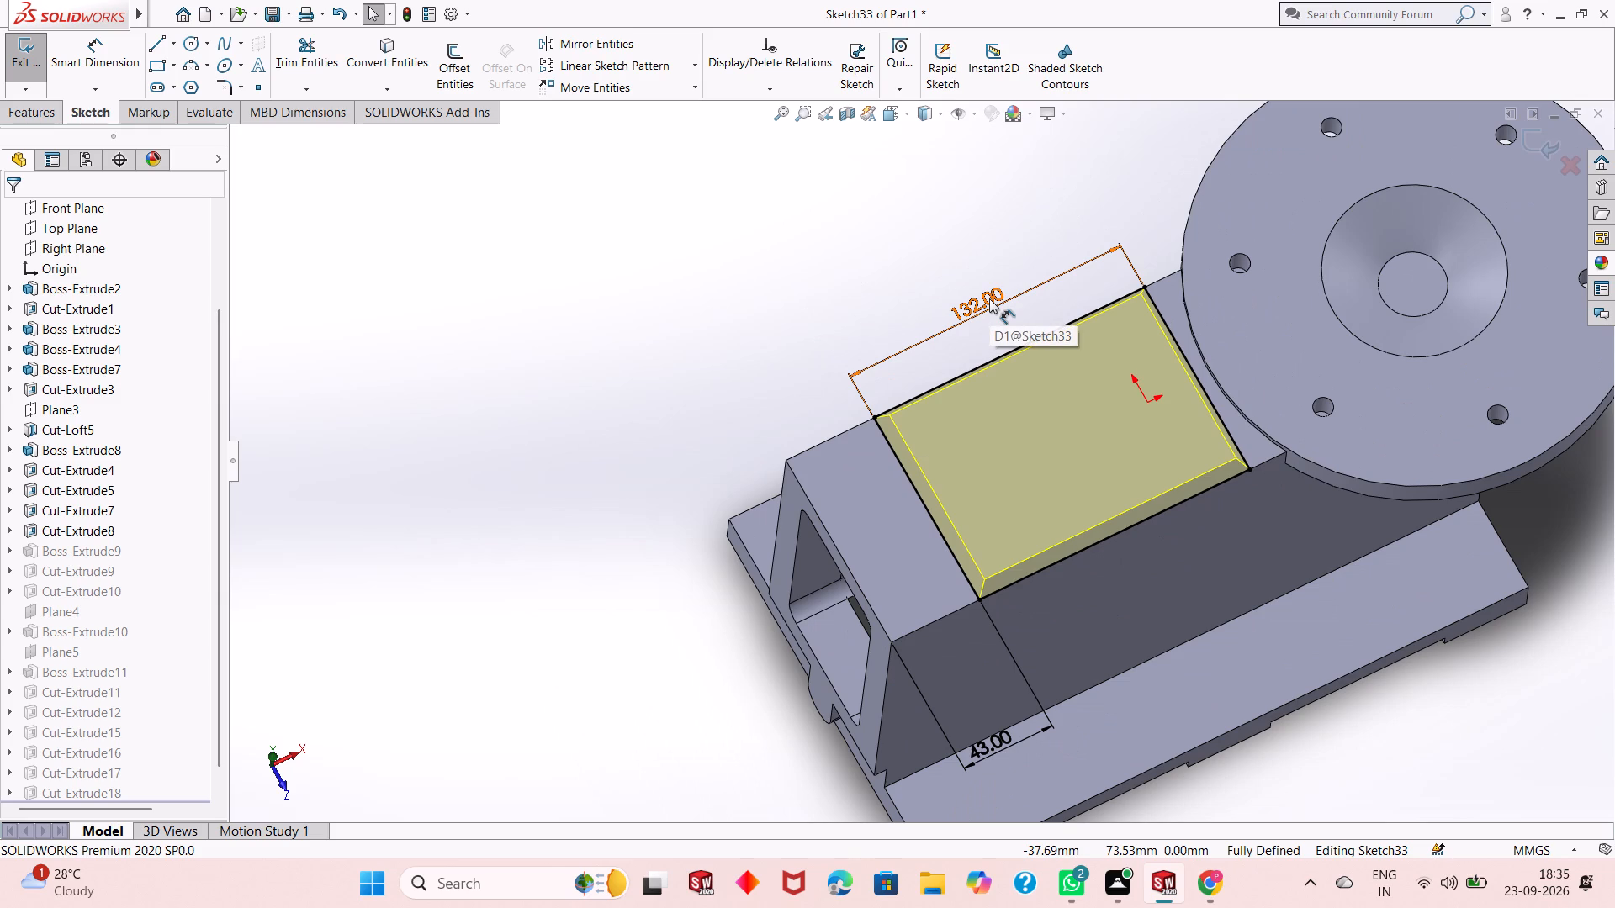
key("Escape")
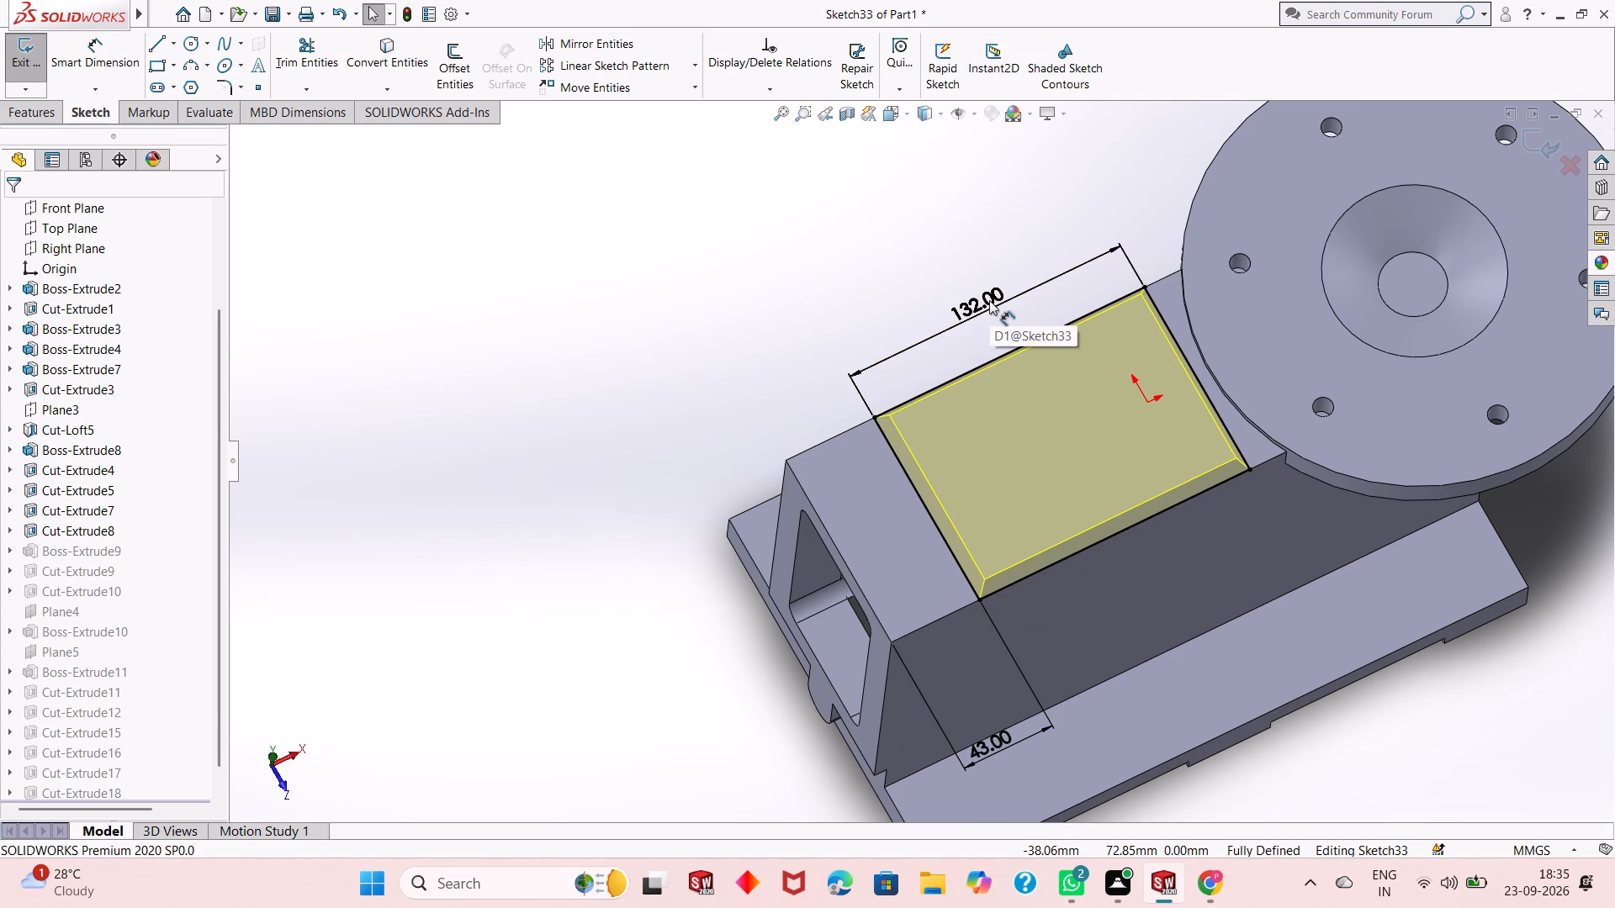
left_click(1518, 143)
left_click(1538, 145)
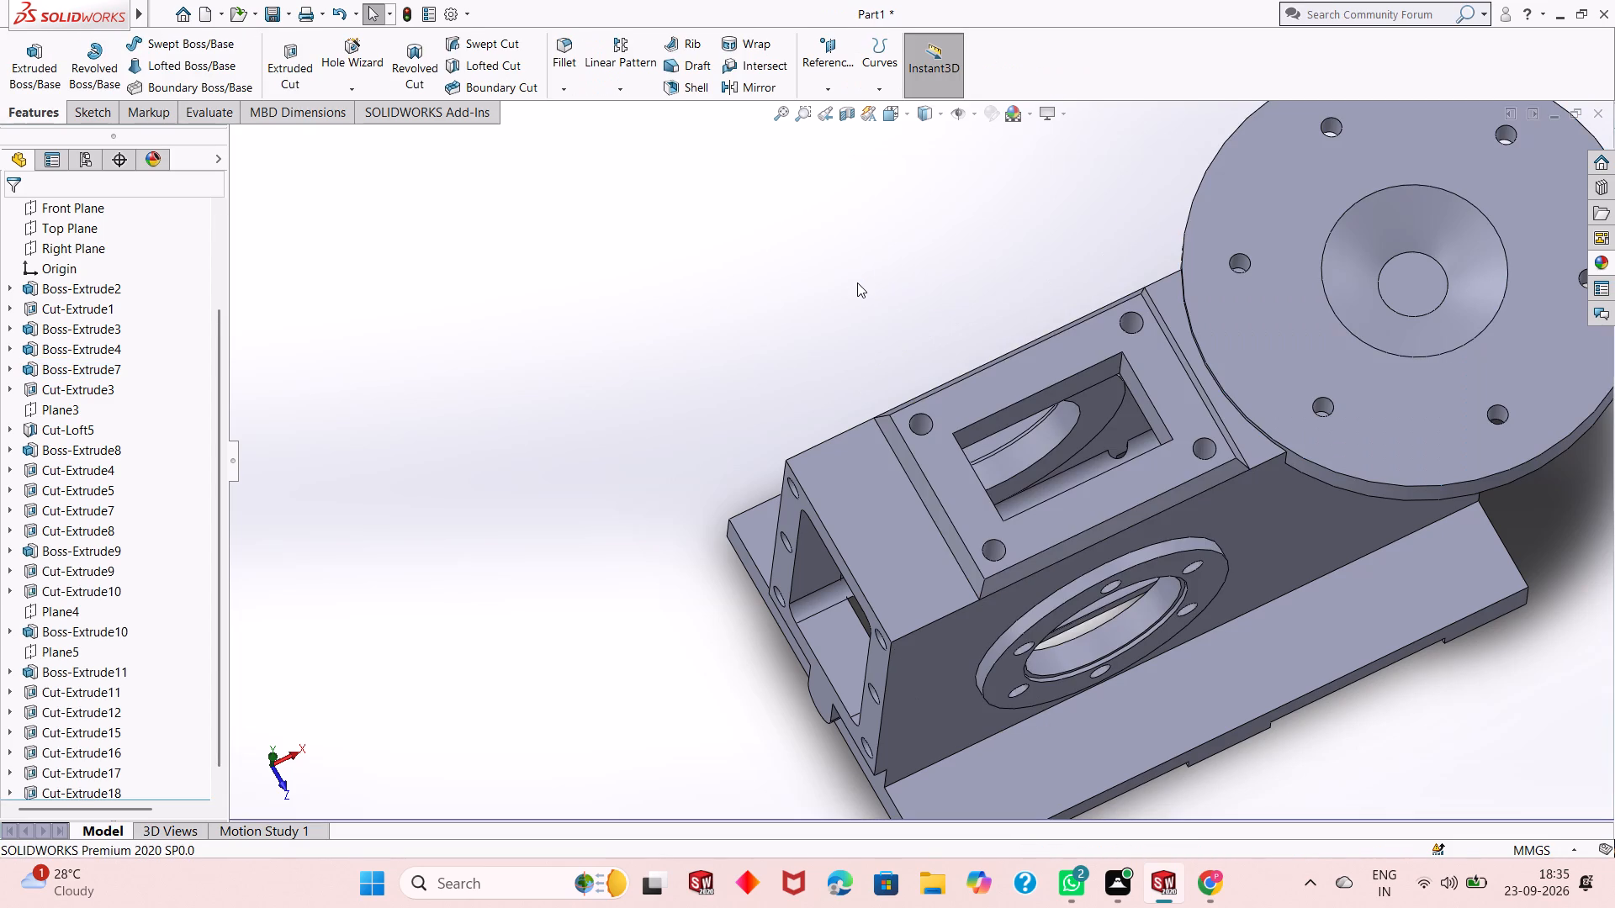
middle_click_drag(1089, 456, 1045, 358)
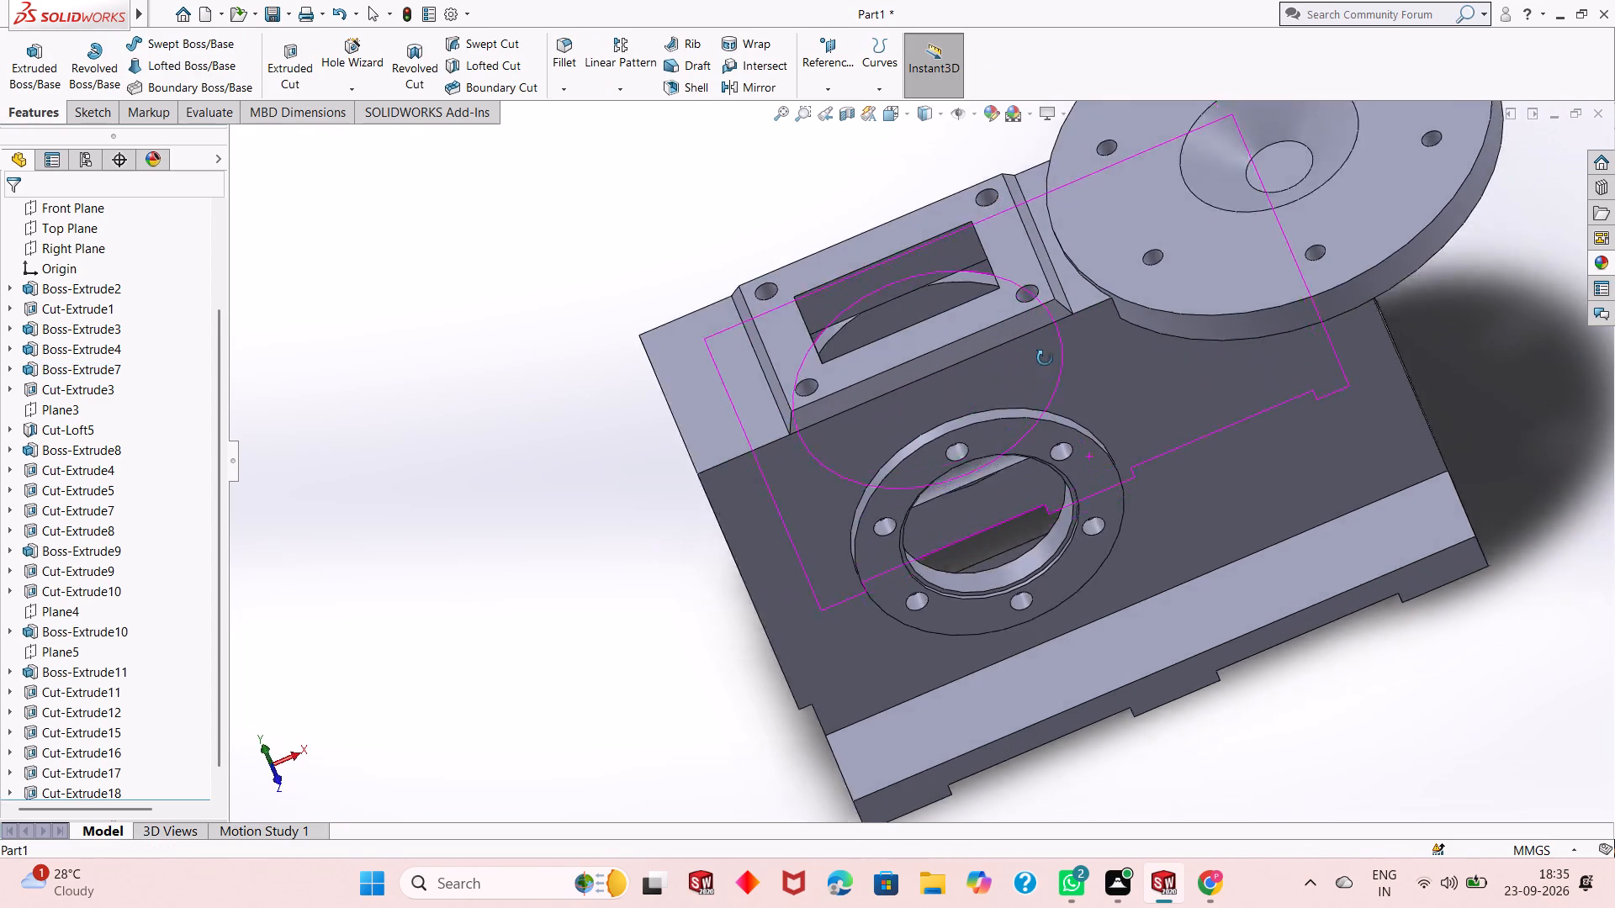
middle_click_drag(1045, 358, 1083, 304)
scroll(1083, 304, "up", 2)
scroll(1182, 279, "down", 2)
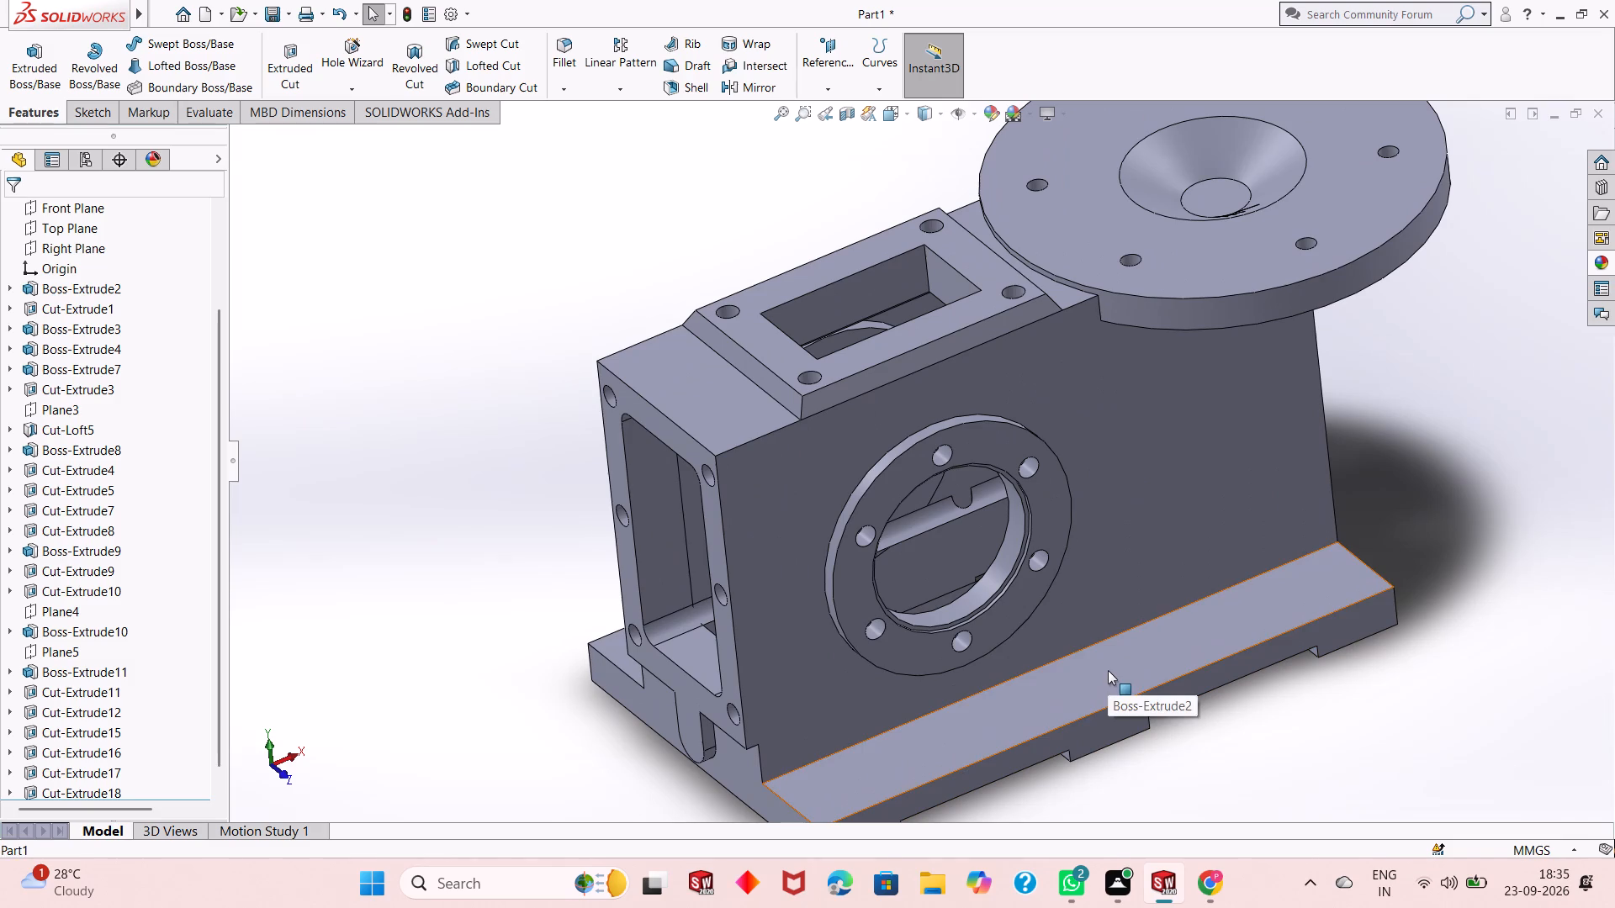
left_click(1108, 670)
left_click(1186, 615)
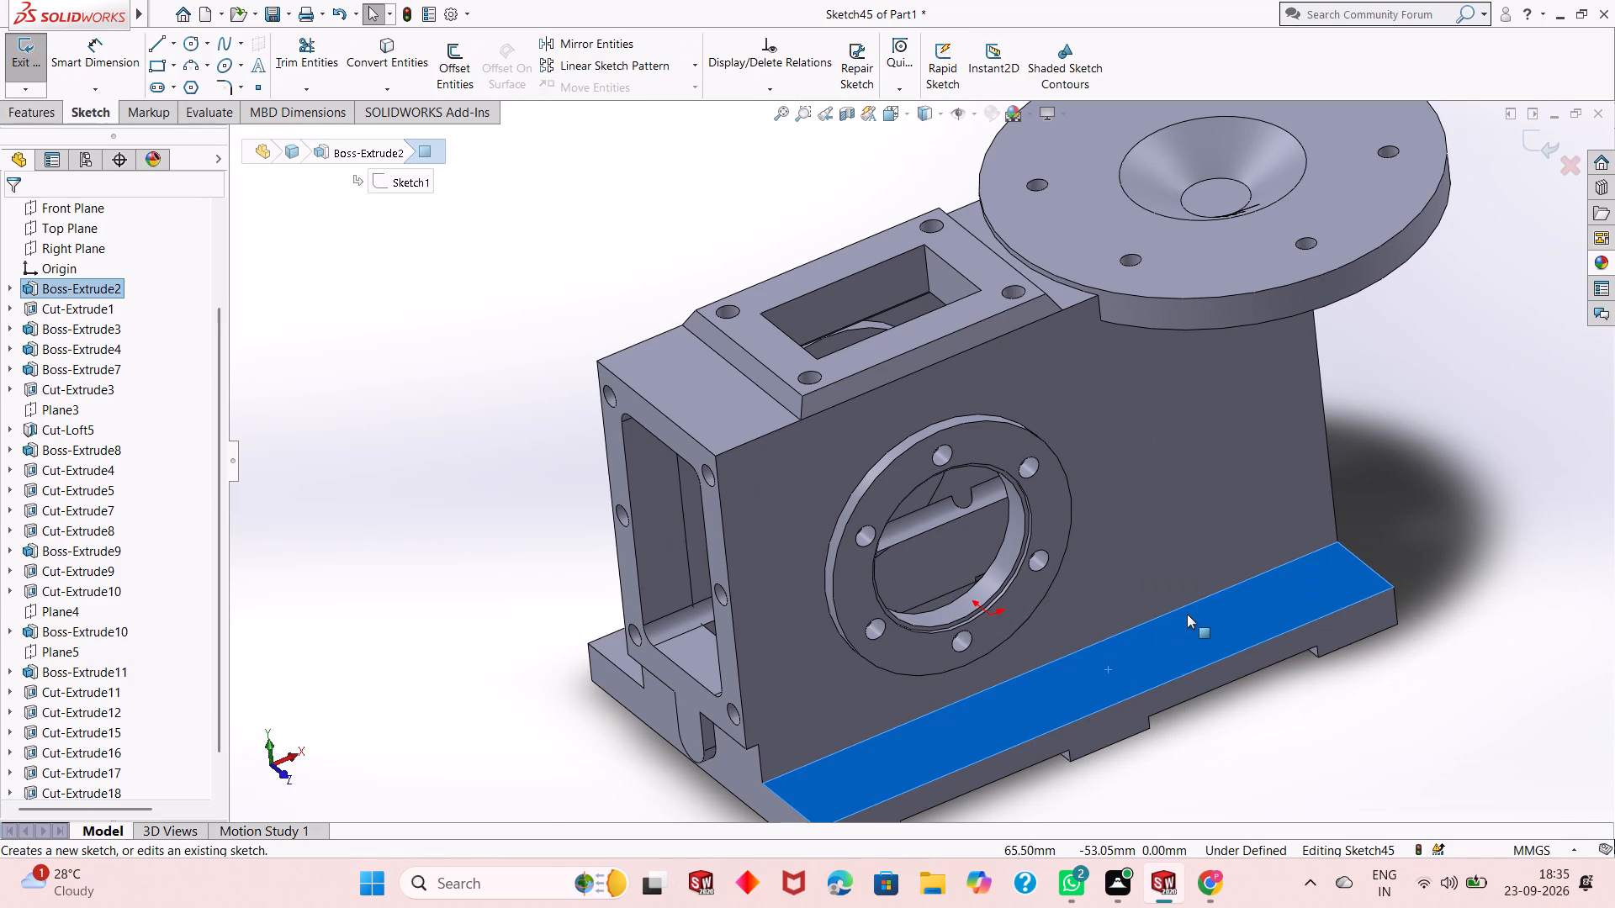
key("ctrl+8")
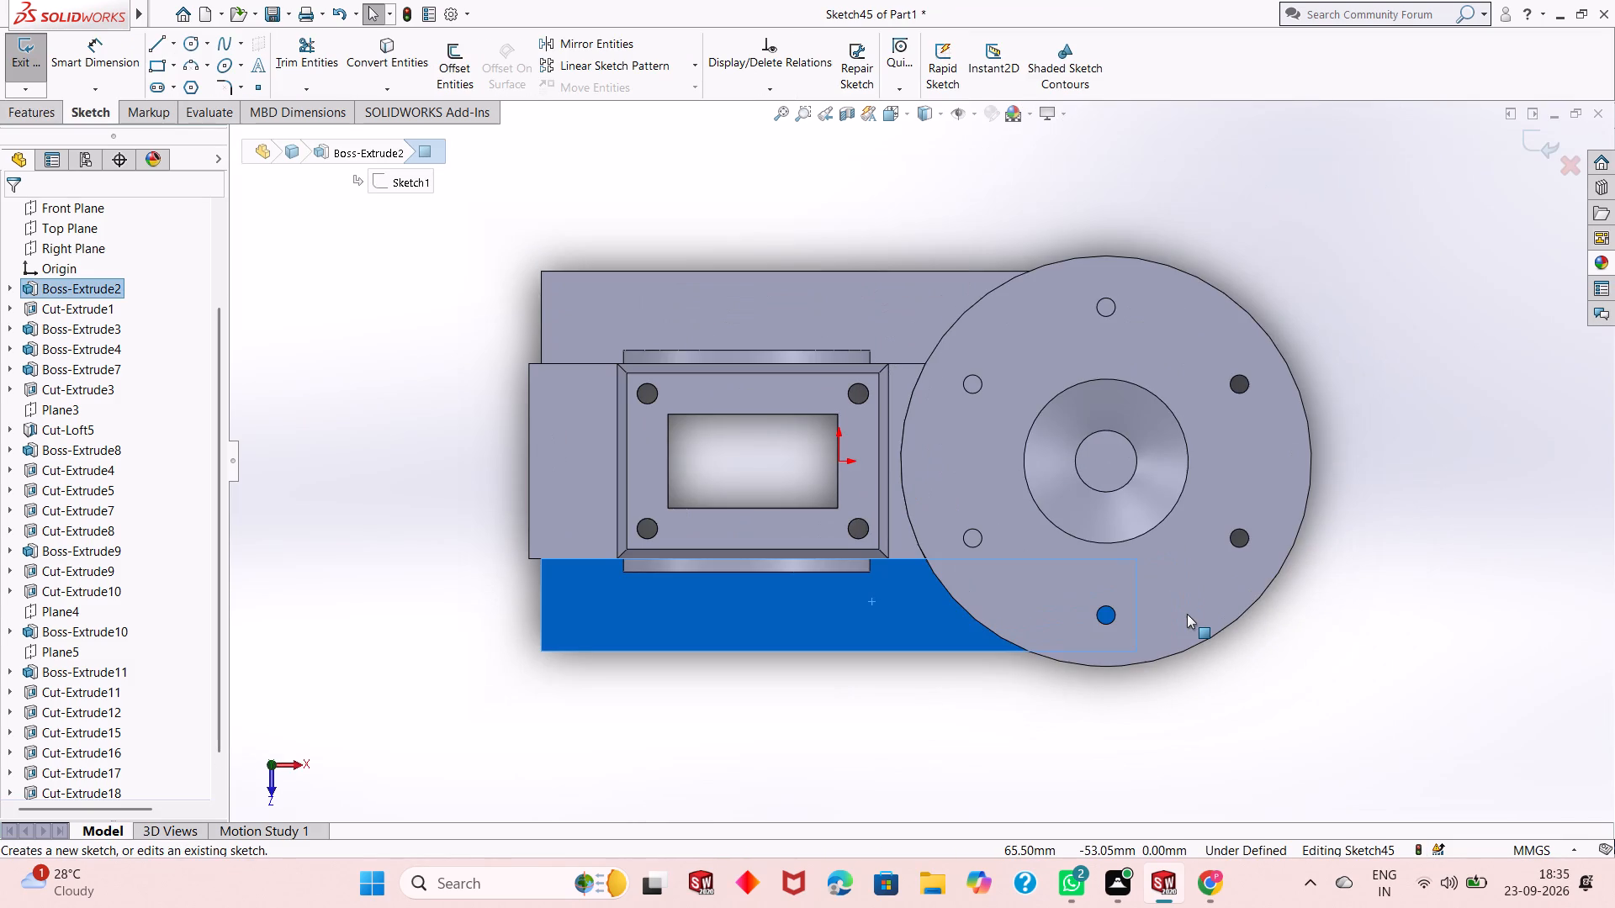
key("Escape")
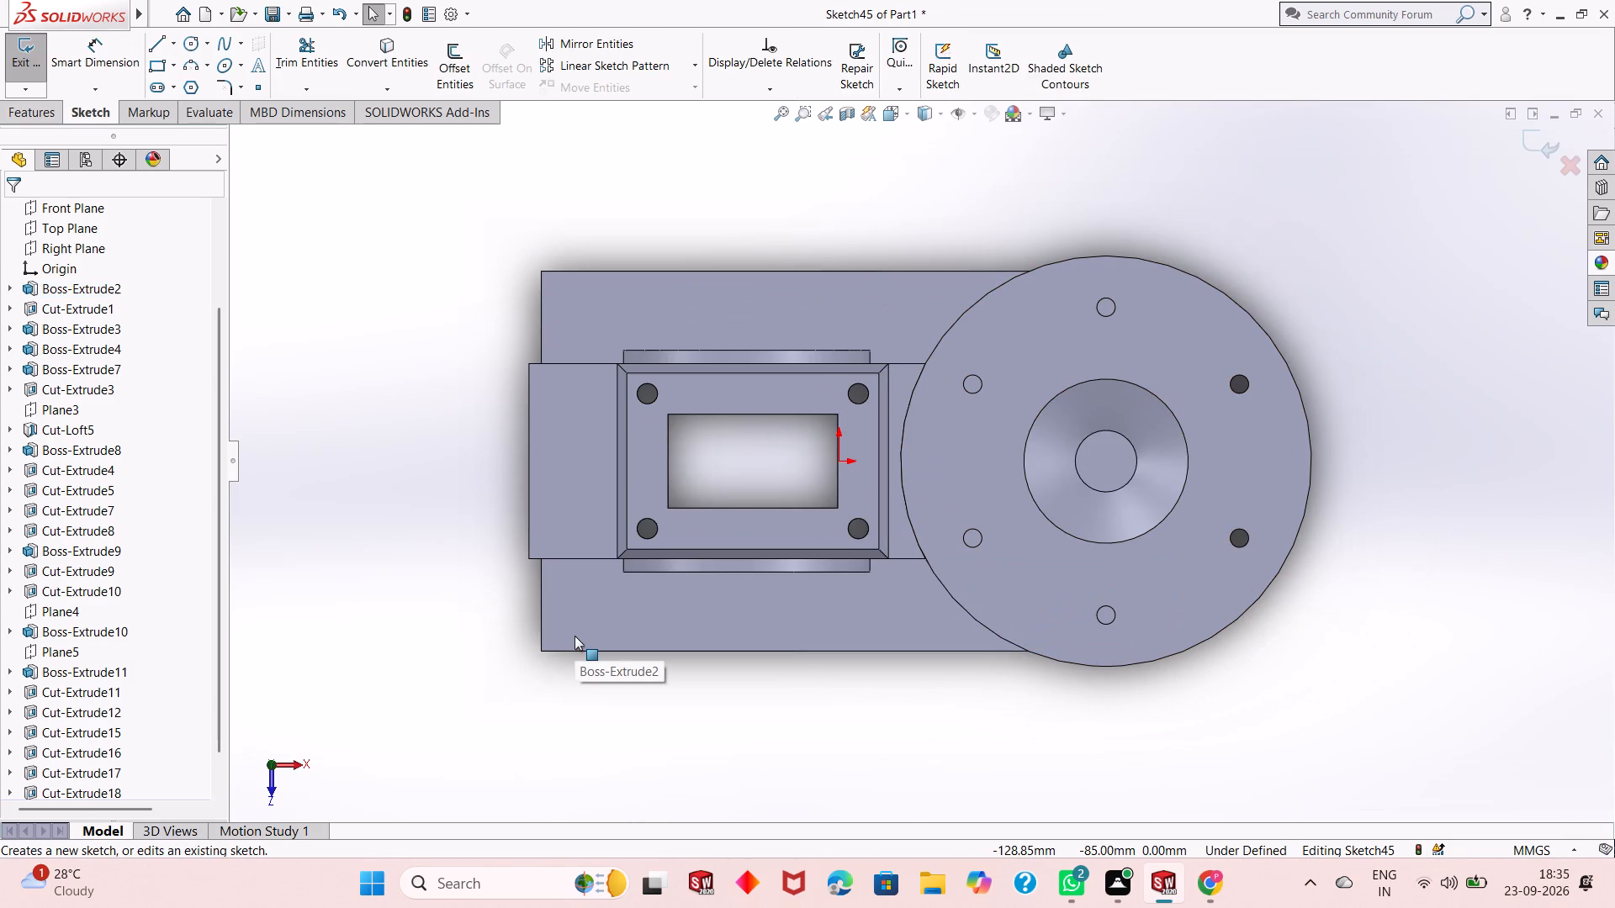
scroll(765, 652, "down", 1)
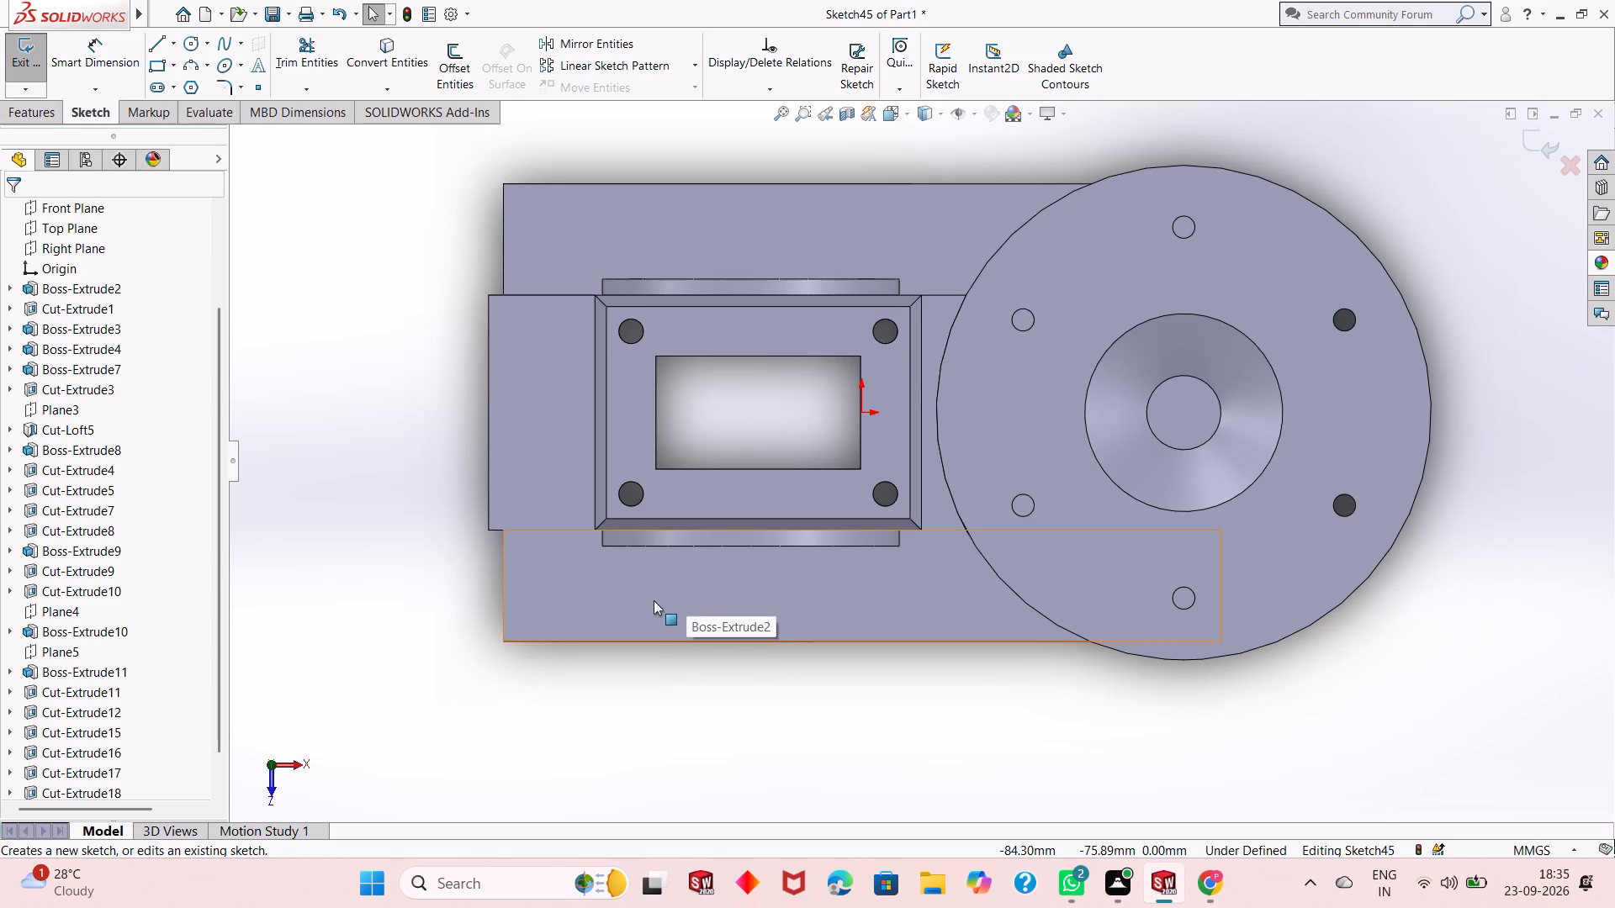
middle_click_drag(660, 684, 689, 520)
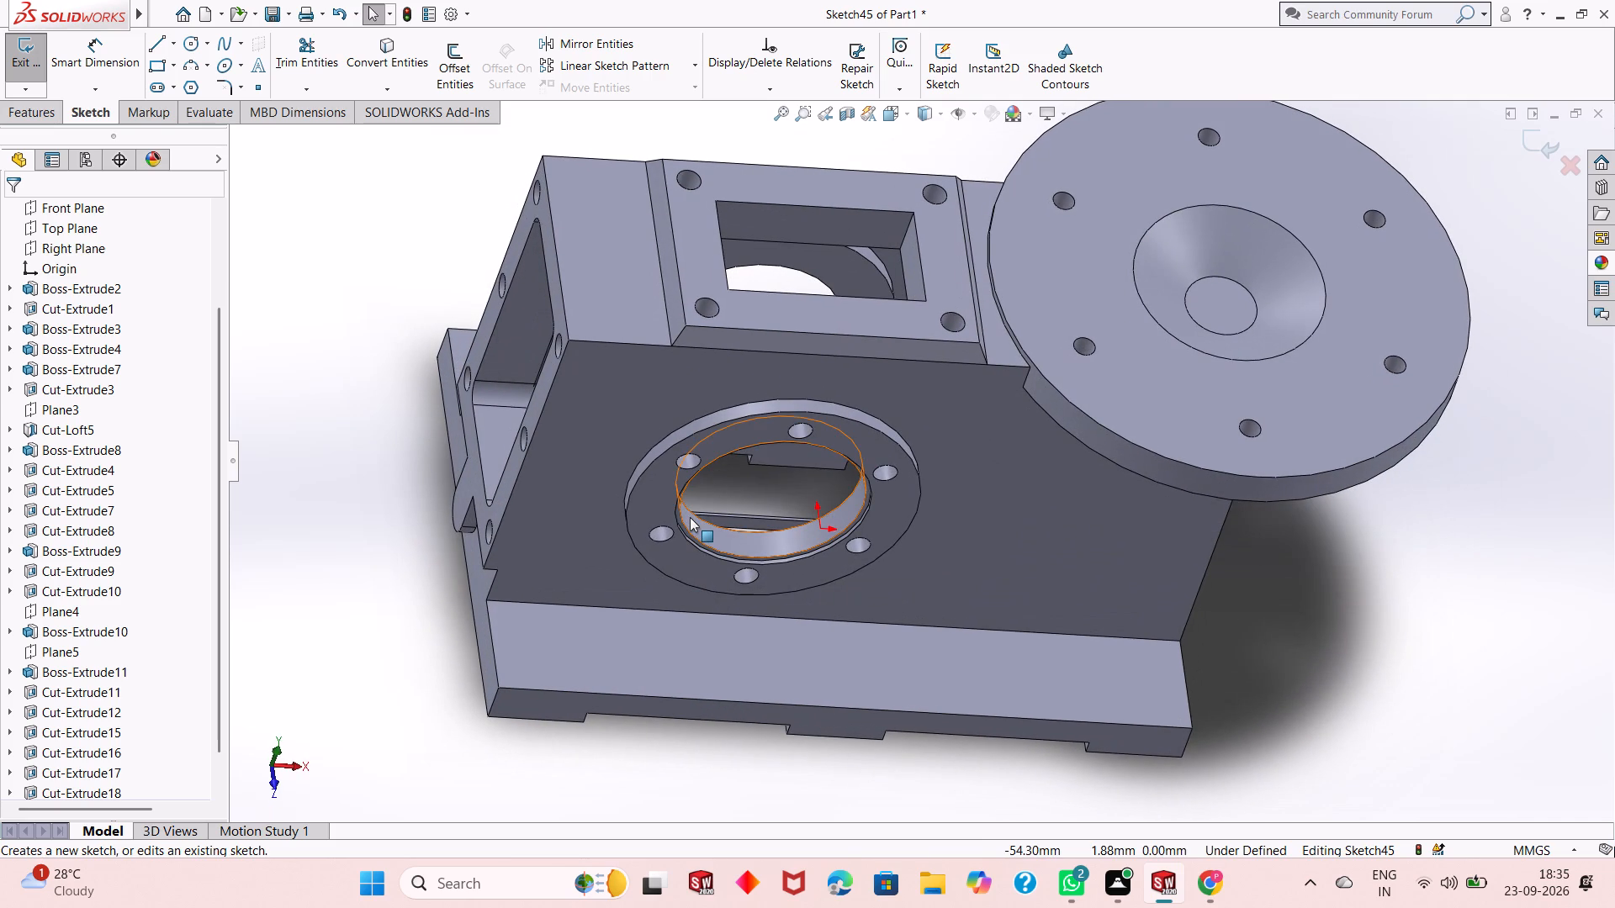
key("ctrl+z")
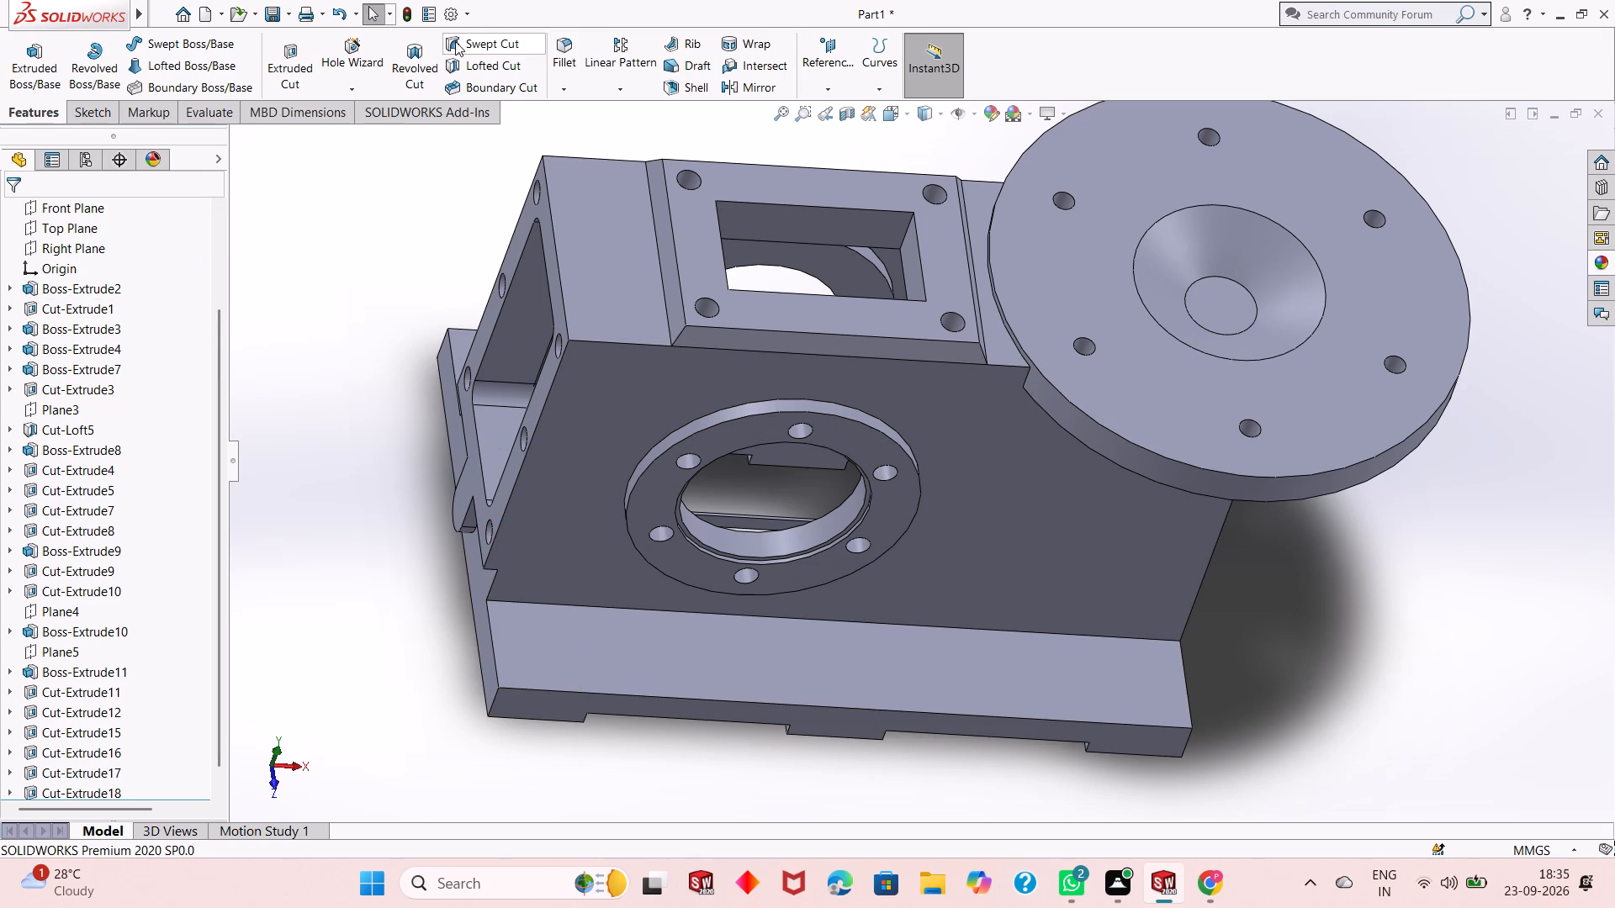
Start a fillet with 20 mm radius and select the two vertical corner edges along one long side of the base.
left_click(564, 40)
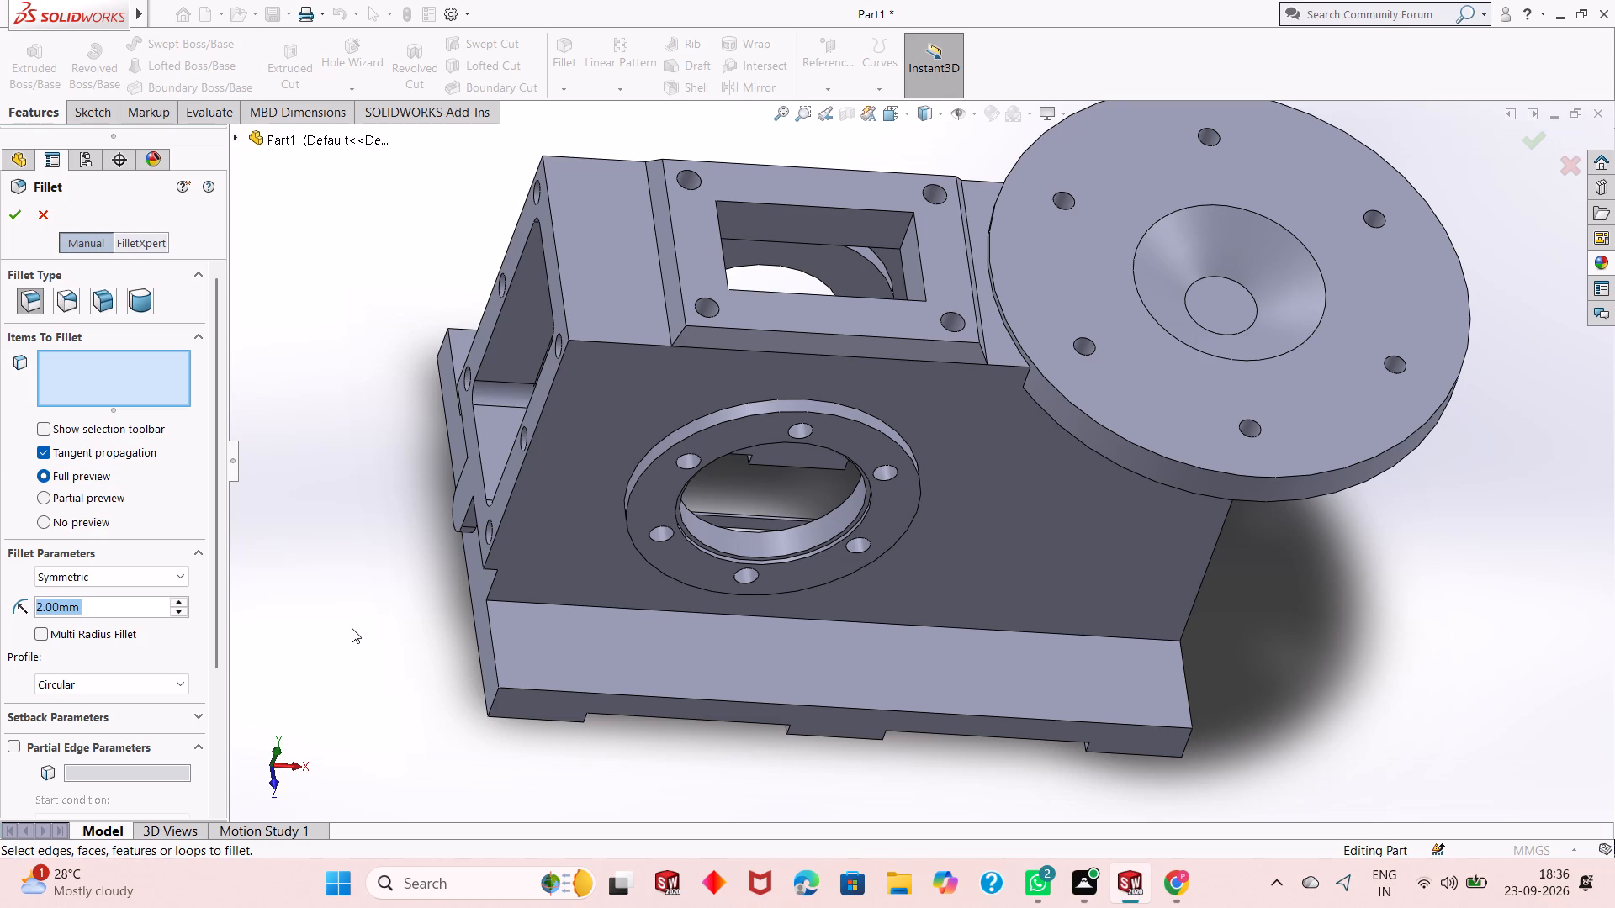
type("20")
key("Return")
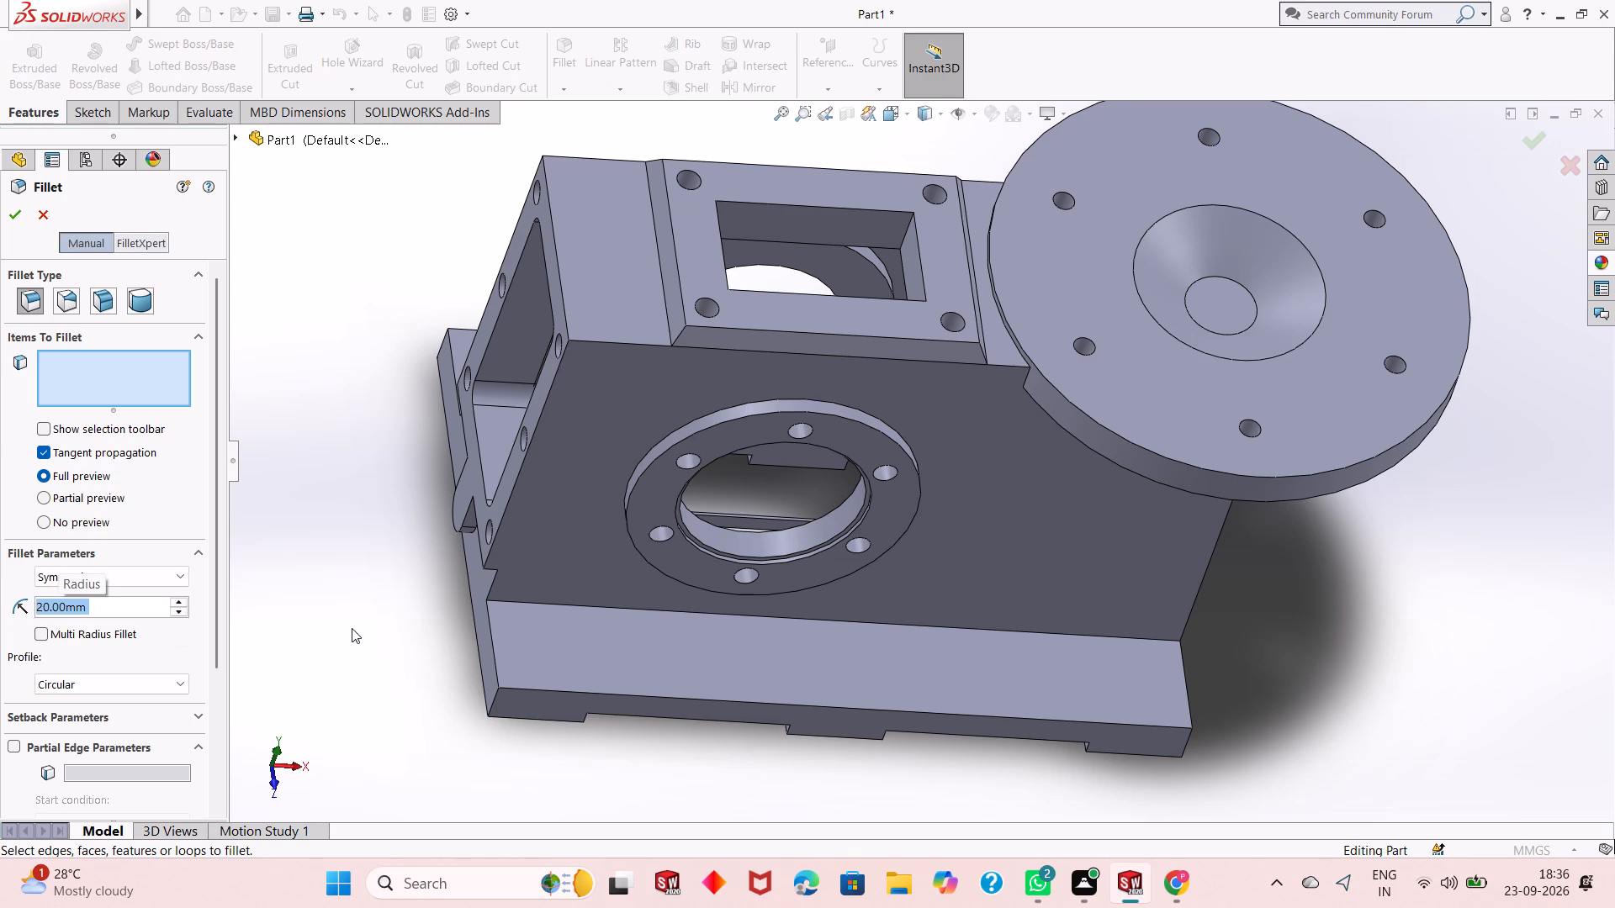
scroll(782, 735, "down", 3)
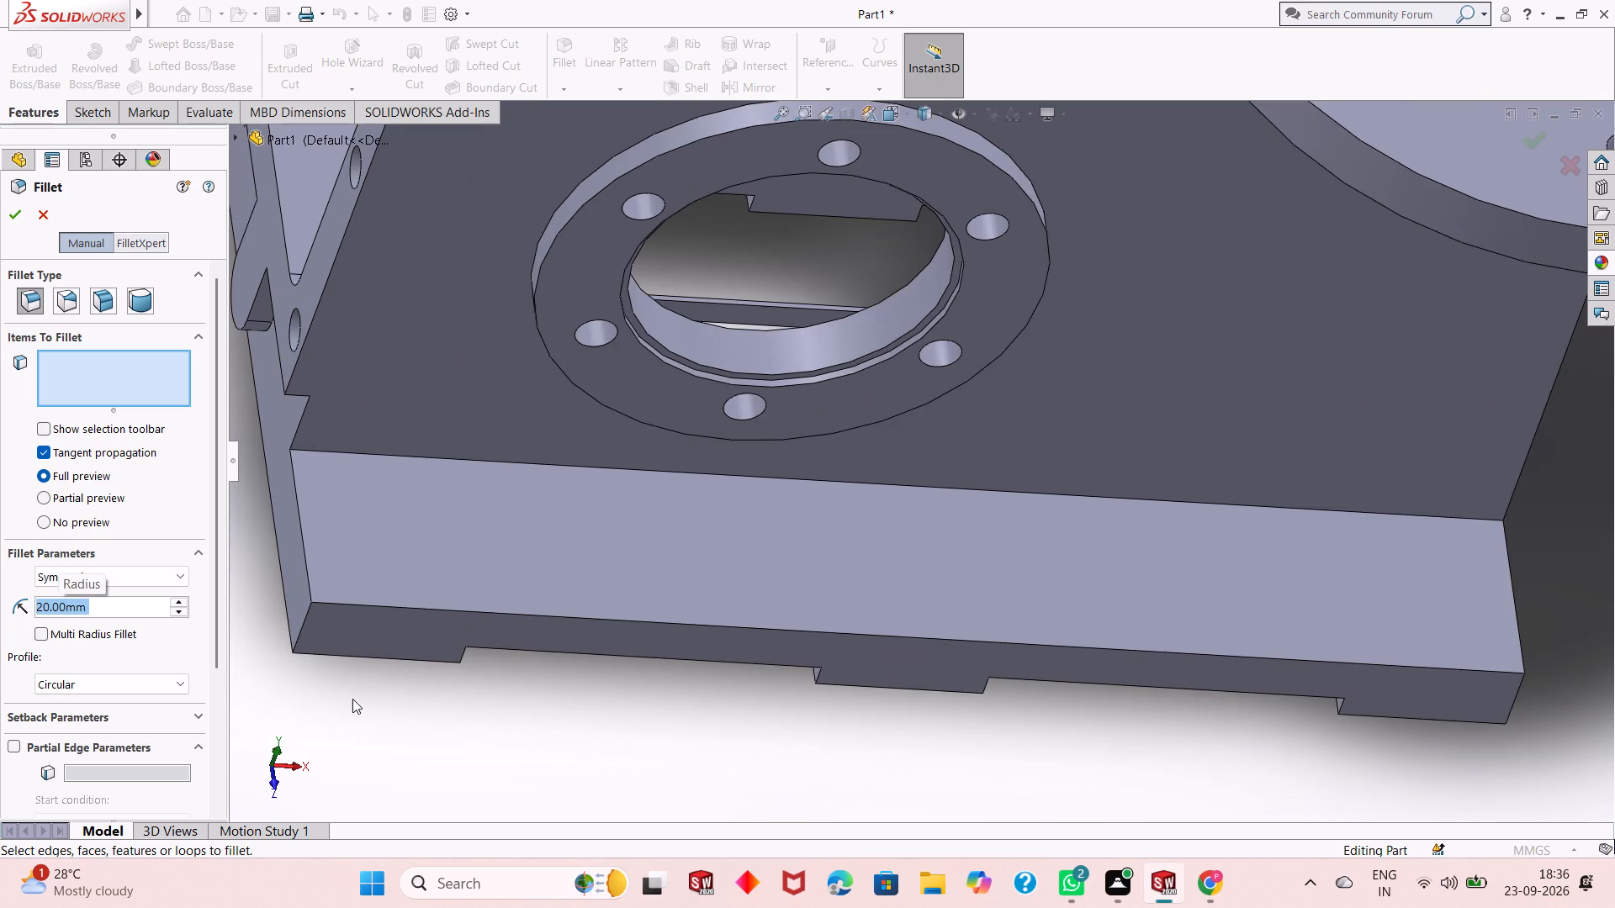
middle_click_drag(352, 699, 378, 482)
scroll(341, 567, "up", 2)
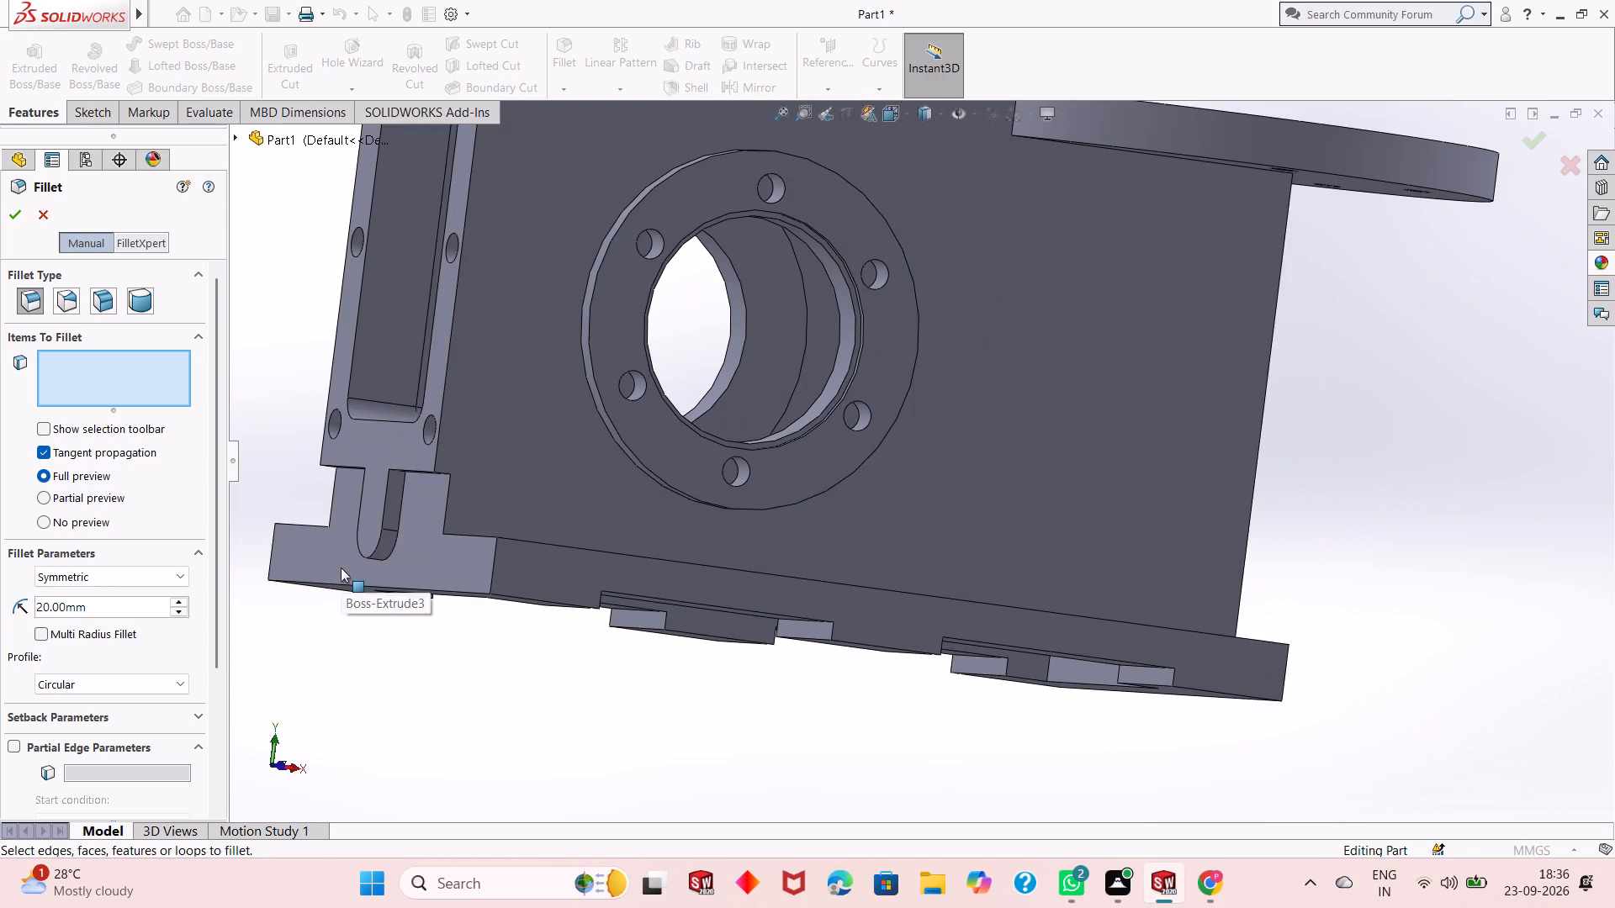
middle_click_drag(419, 548, 403, 593)
scroll(437, 593, "down", 3)
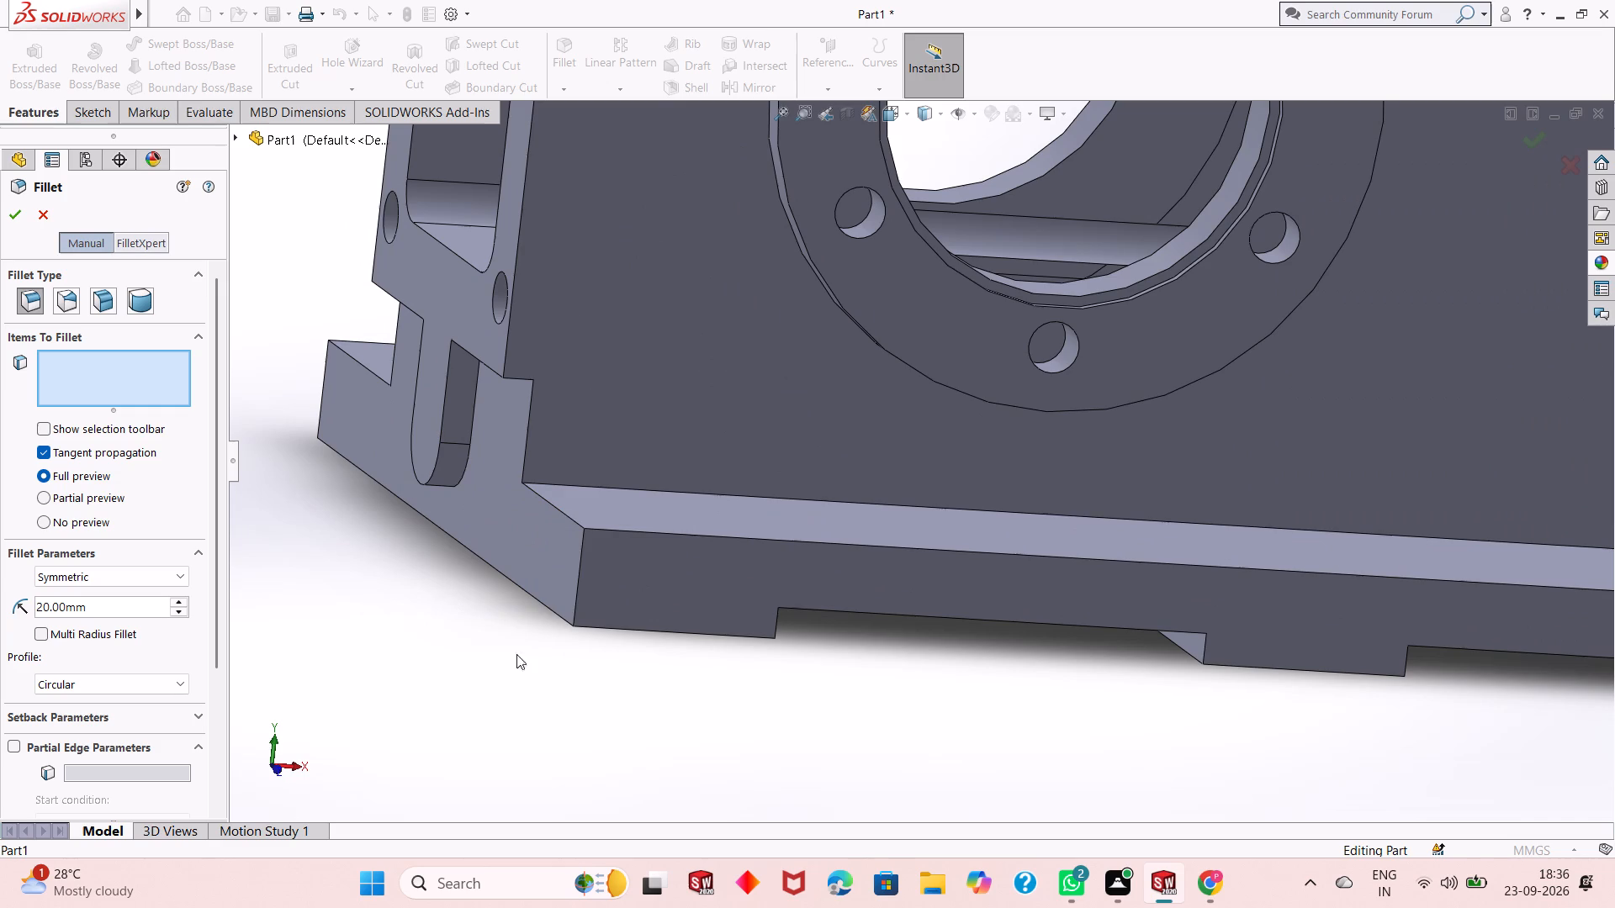
left_click(581, 561)
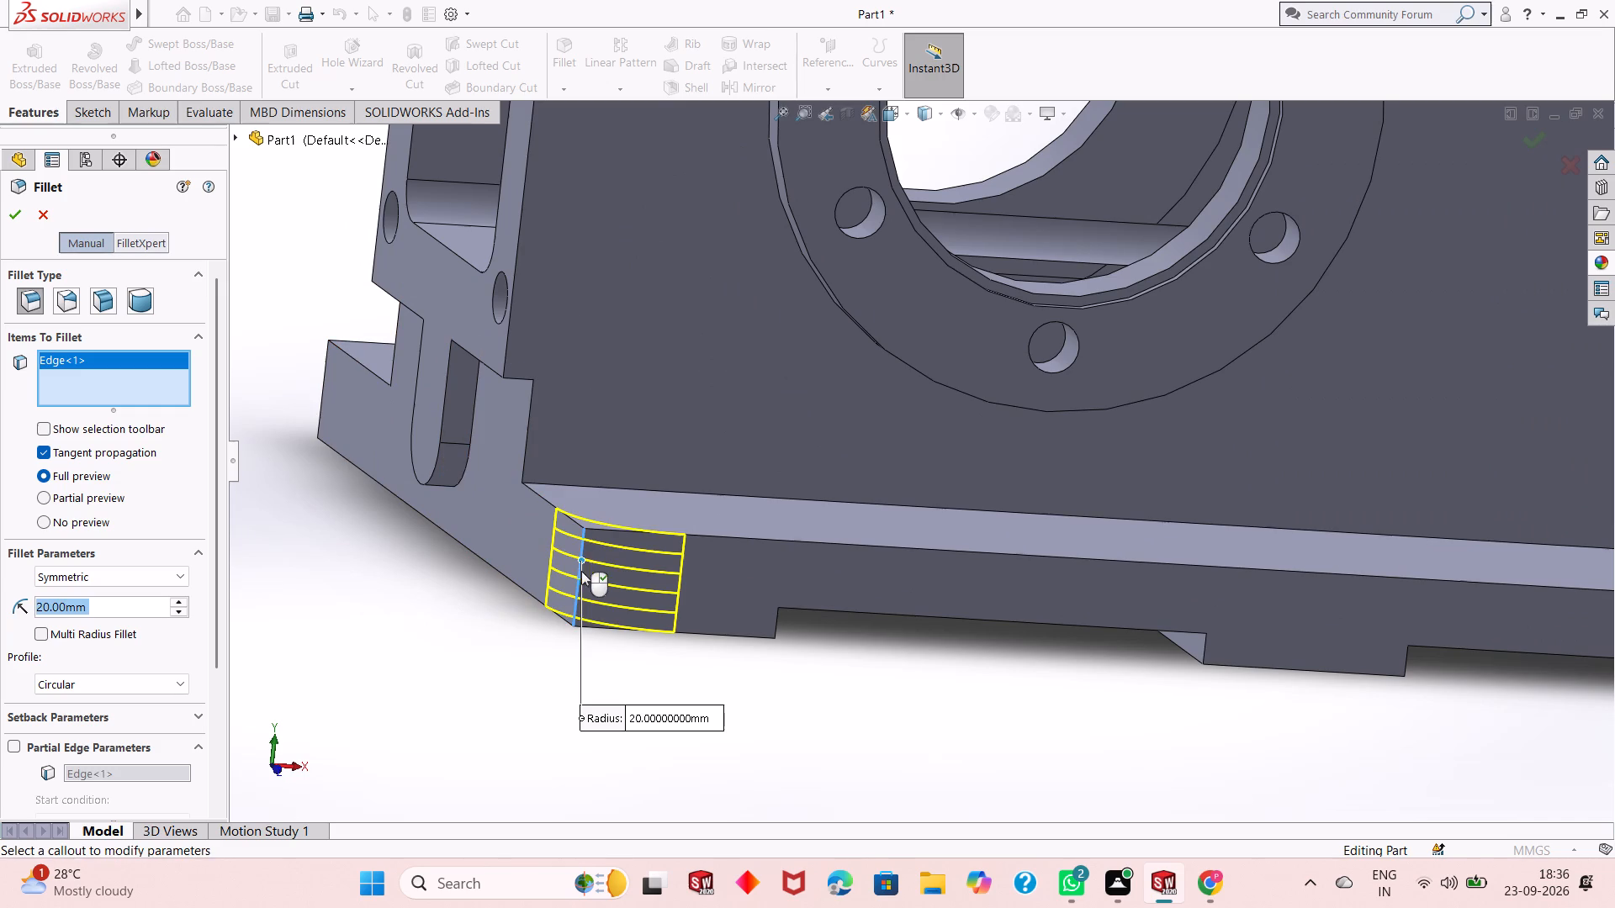
middle_click_drag(645, 613, 624, 686)
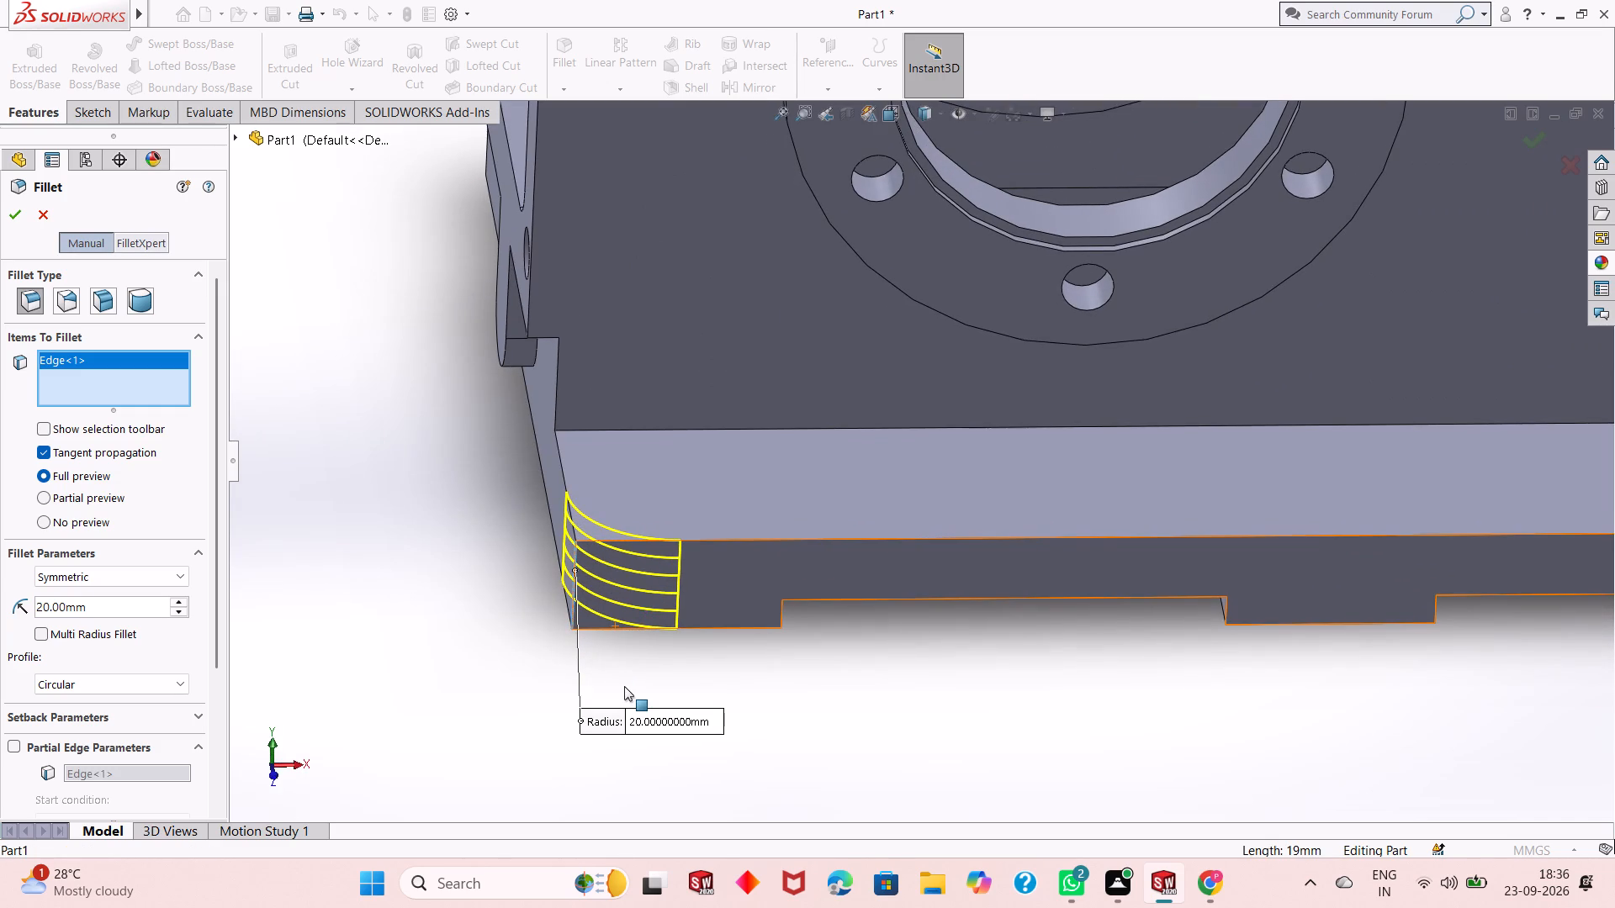
scroll(526, 631, "up", 2)
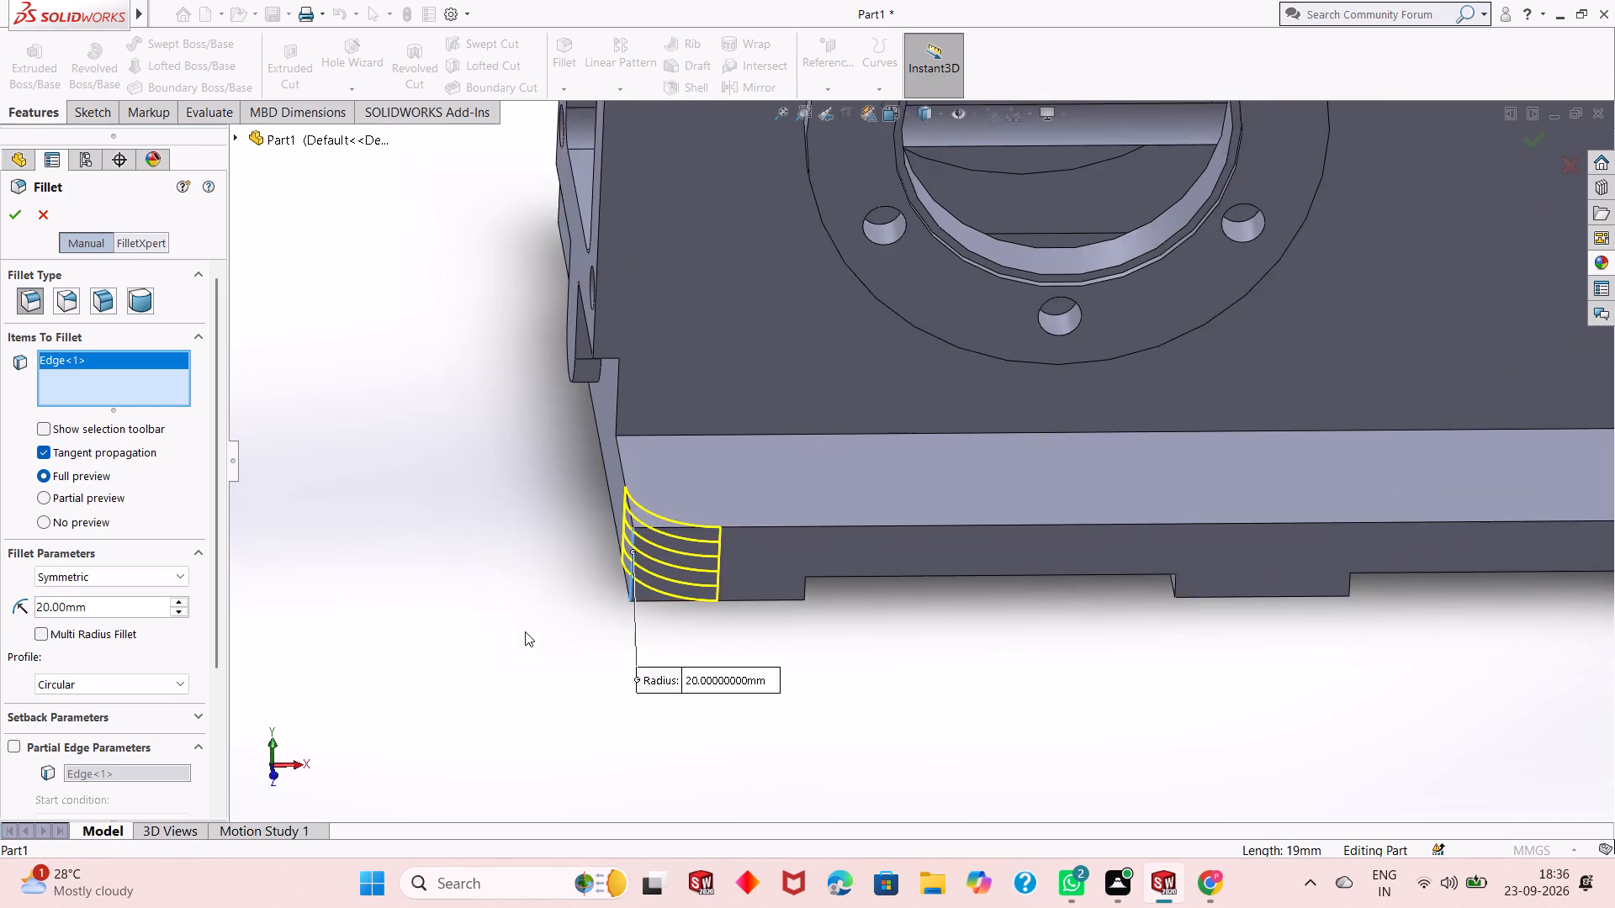
scroll(525, 631, "up", 3)
scroll(1390, 501, "down", 3)
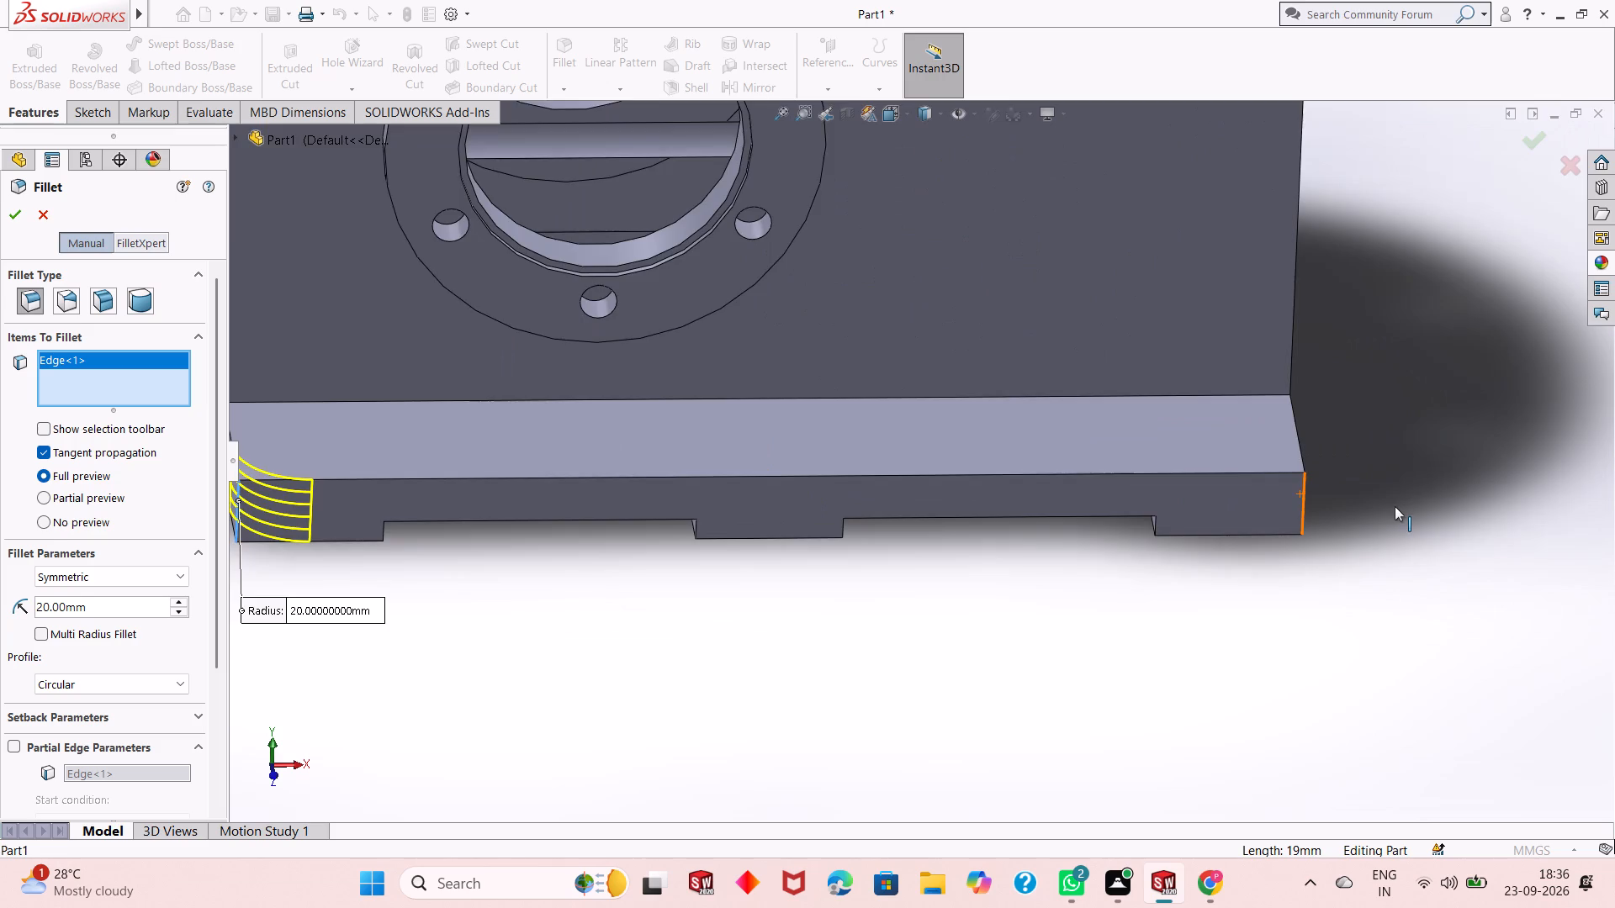
scroll(1395, 506, "down", 3)
left_click(1147, 478)
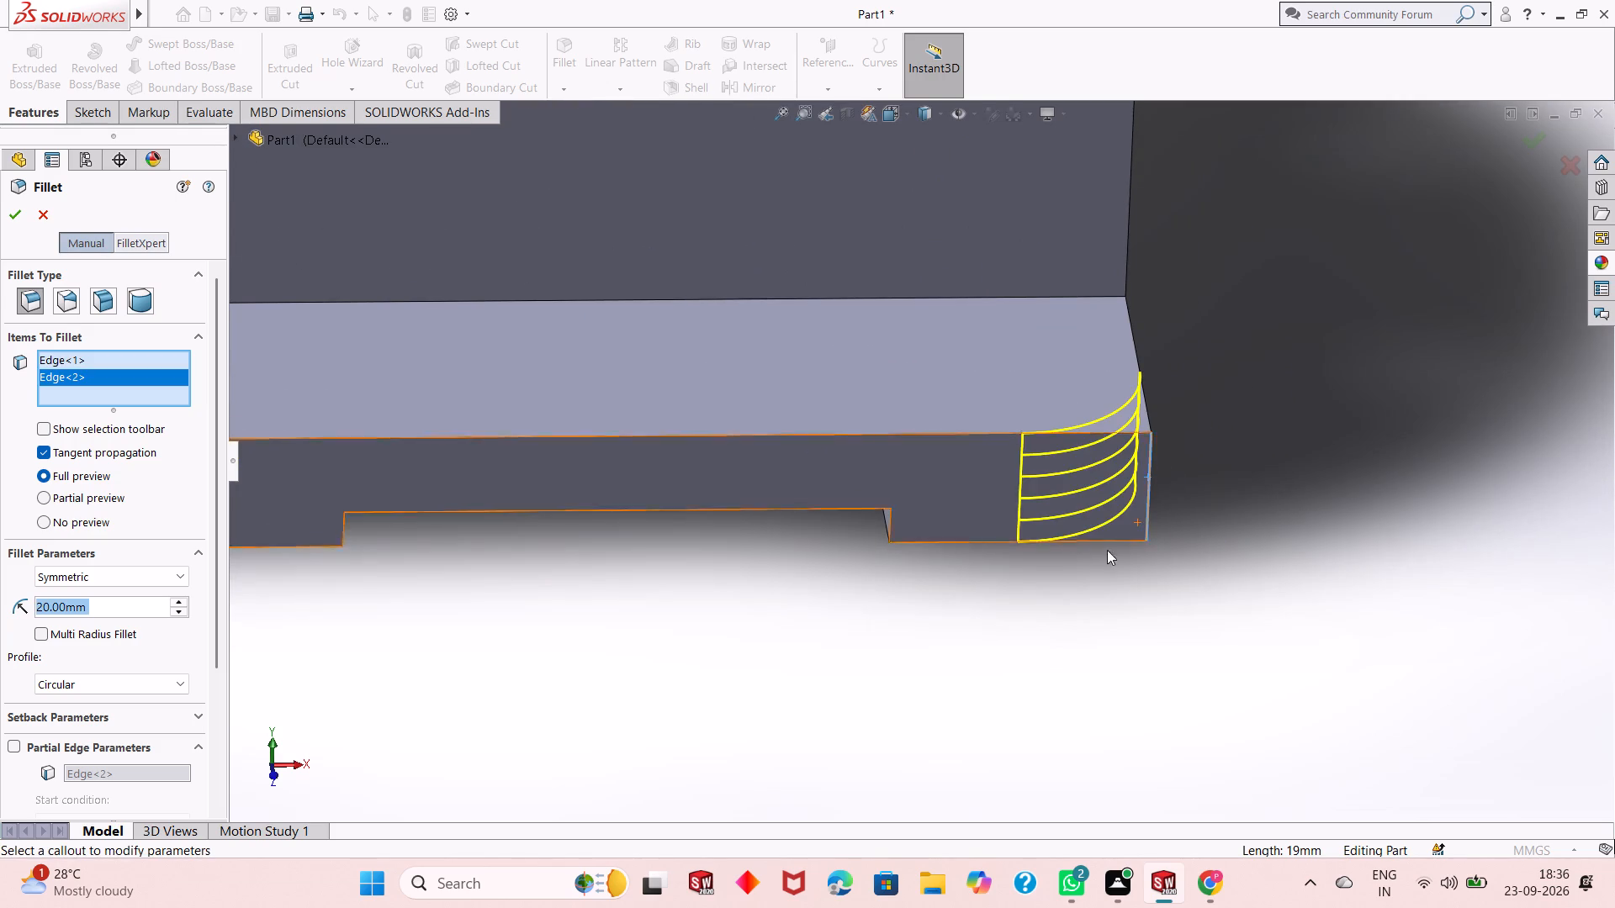
Add the two vertical corner edges on the base's opposite long side and apply the 20 mm fillet to all four corners.
scroll(1062, 562, "up", 5)
middle_click_drag(1047, 526, 715, 603)
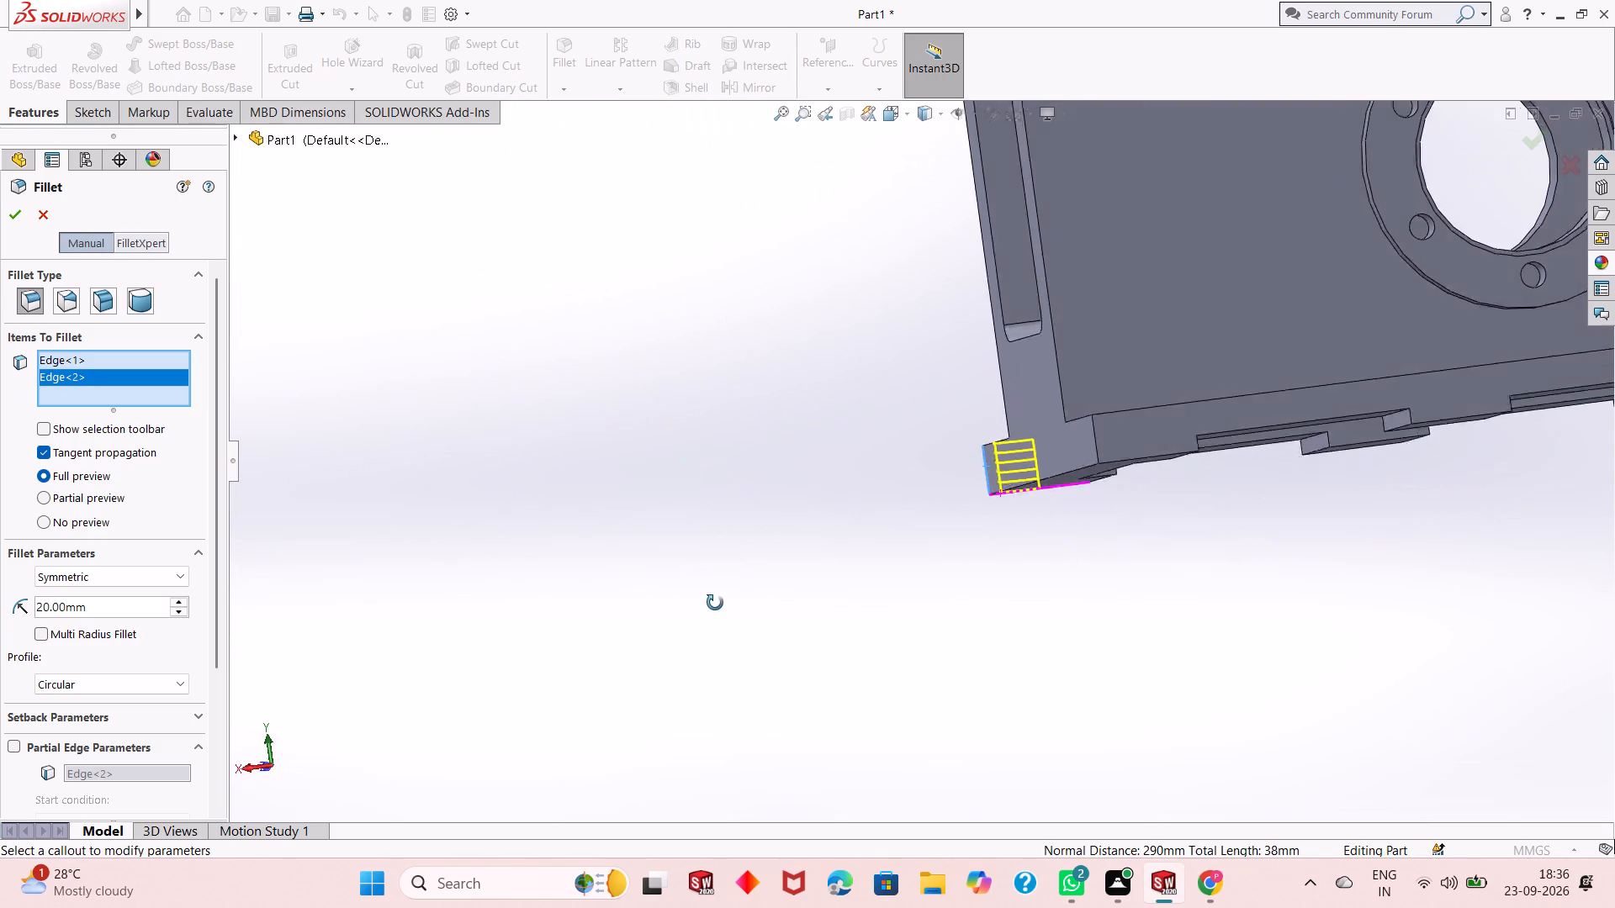
middle_click_drag(715, 603, 707, 616)
scroll(702, 523, "up", 3)
scroll(1240, 390, "down", 2)
middle_click_drag(1003, 483, 1009, 577)
scroll(855, 664, "up", 2)
scroll(927, 631, "down", 4)
middle_click_drag(845, 623, 859, 582)
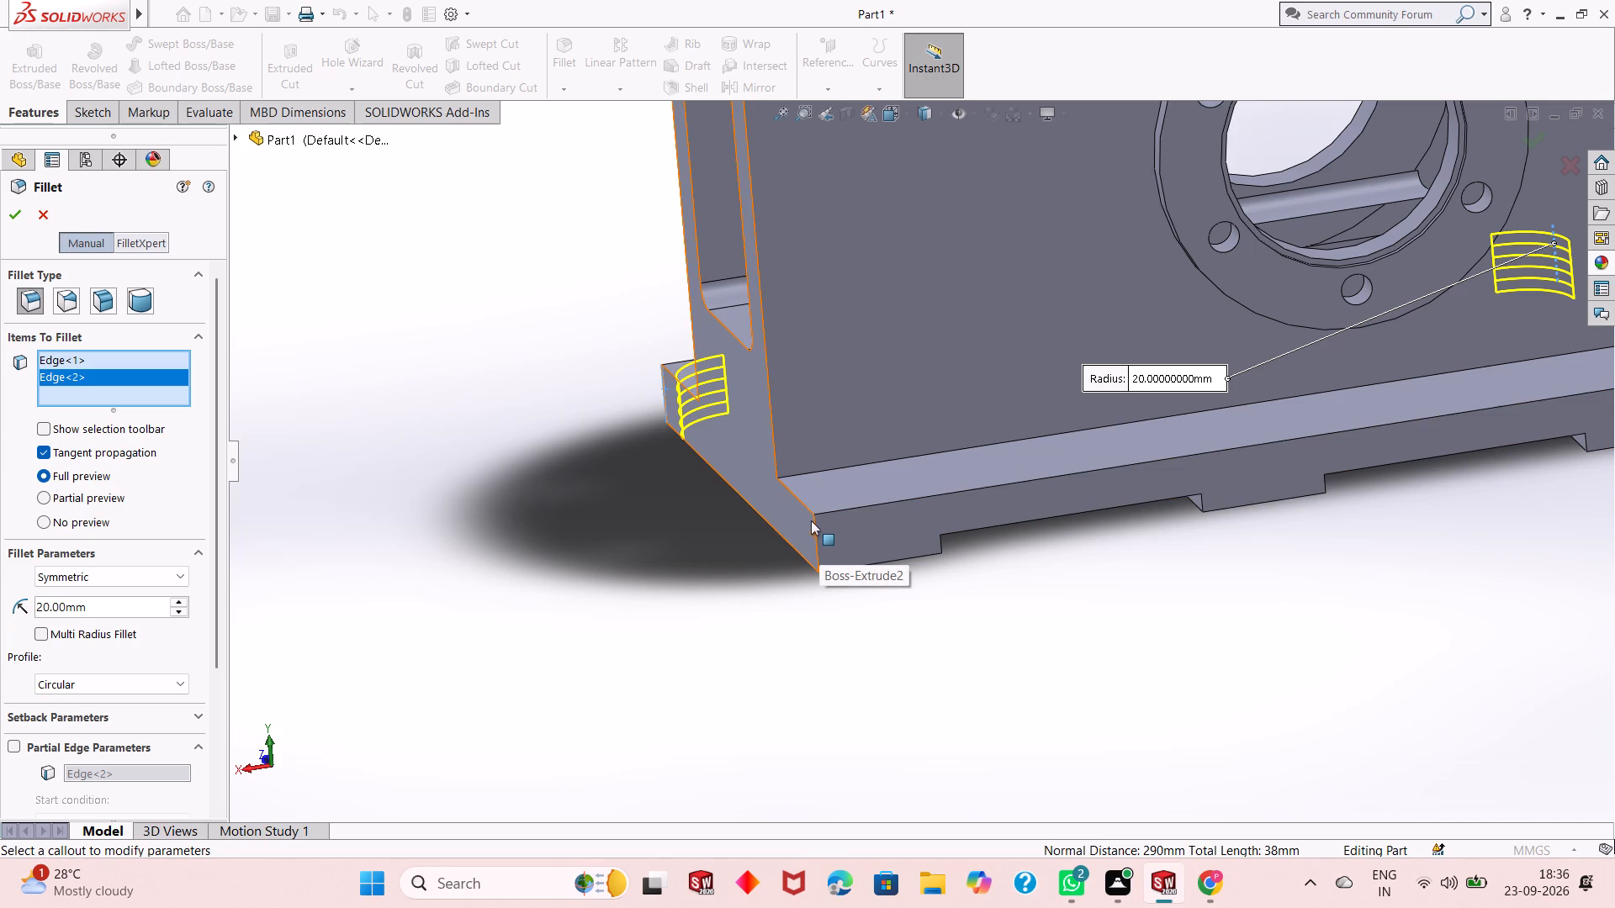
left_click(813, 534)
scroll(677, 600, "up", 4)
middle_click_drag(1334, 435, 1263, 469)
scroll(1258, 462, "down", 3)
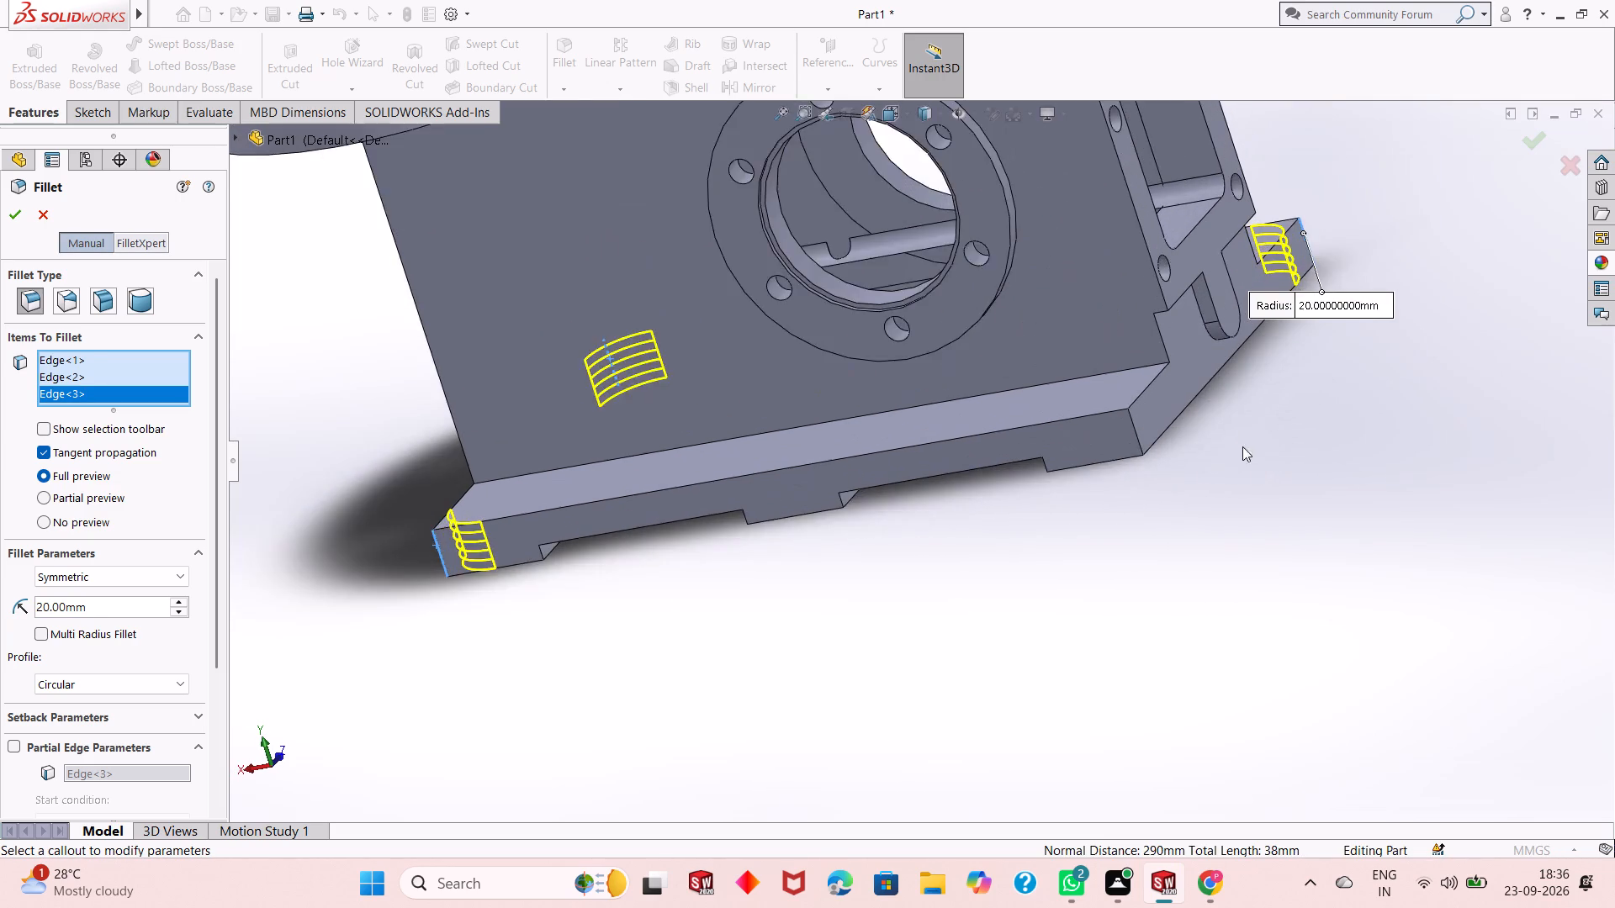
scroll(1242, 446, "down", 2)
left_click(1054, 414)
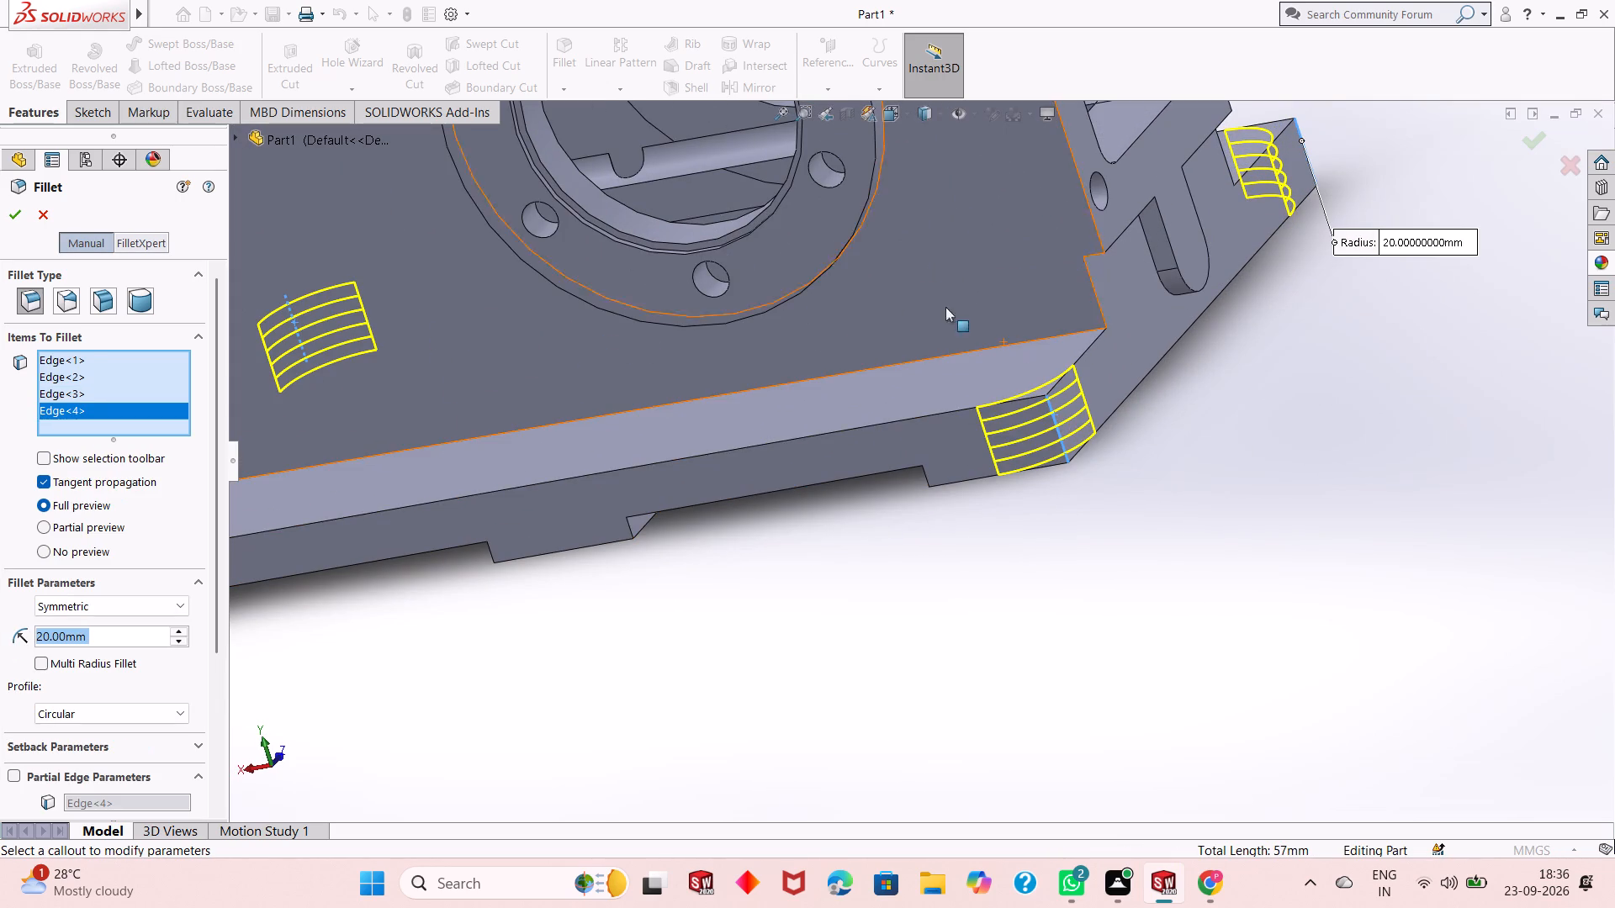
left_click(17, 218)
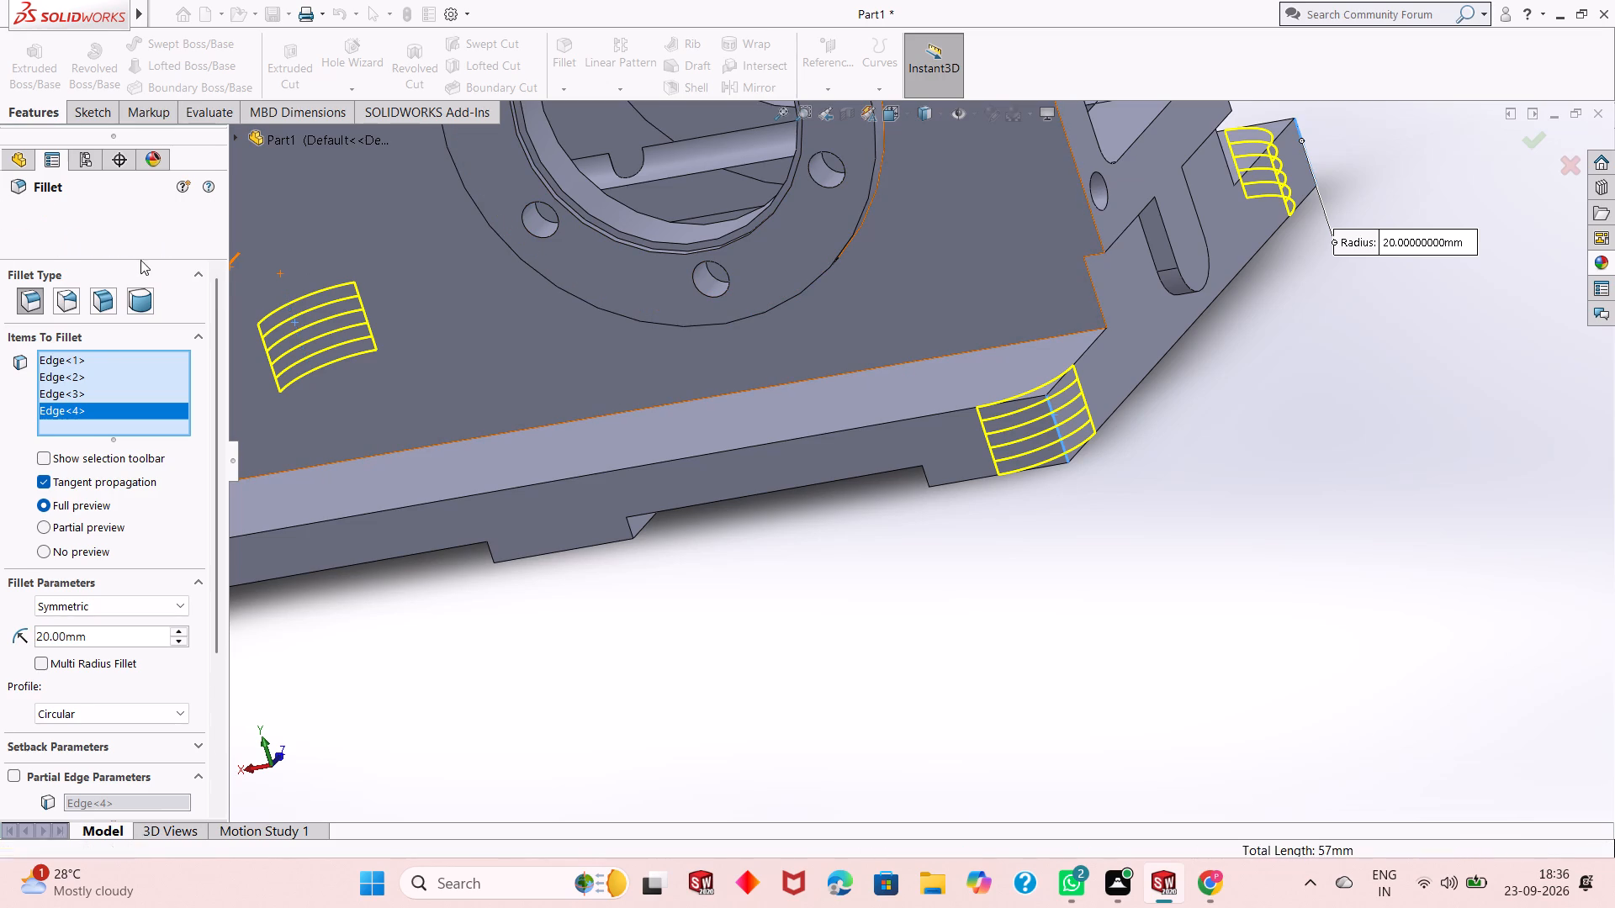
Start a new sketch on the top face of the base ledge on the flanged bore's side, viewed normal to the face.
left_click(863, 580)
scroll(839, 397, "up", 1)
middle_click_drag(839, 397, 905, 374)
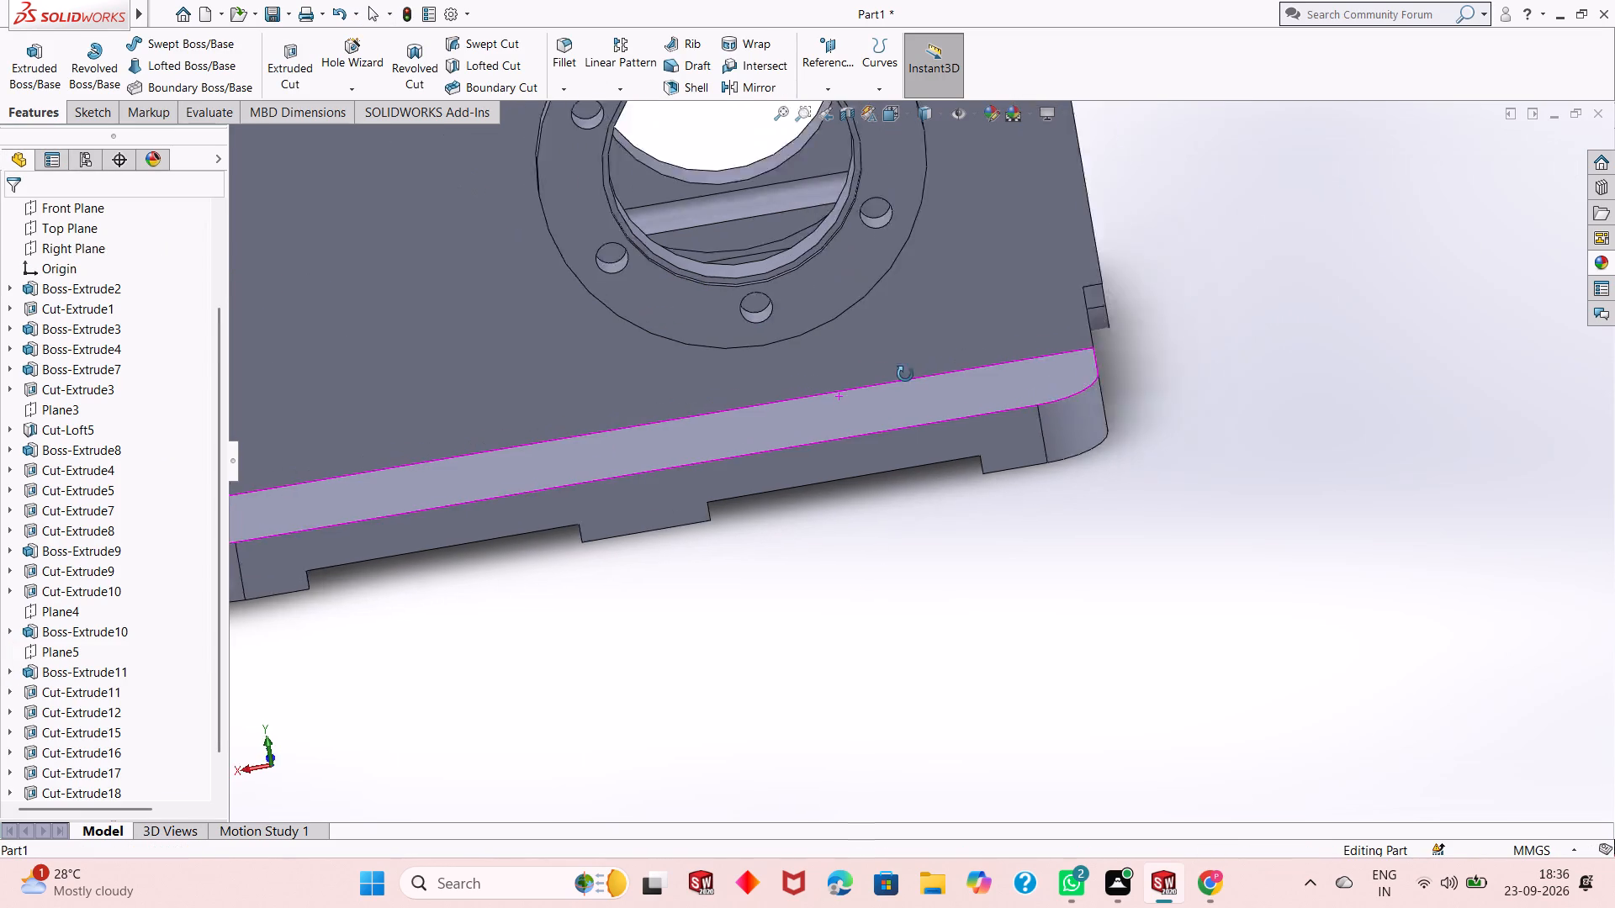
middle_click_drag(905, 374, 1042, 428)
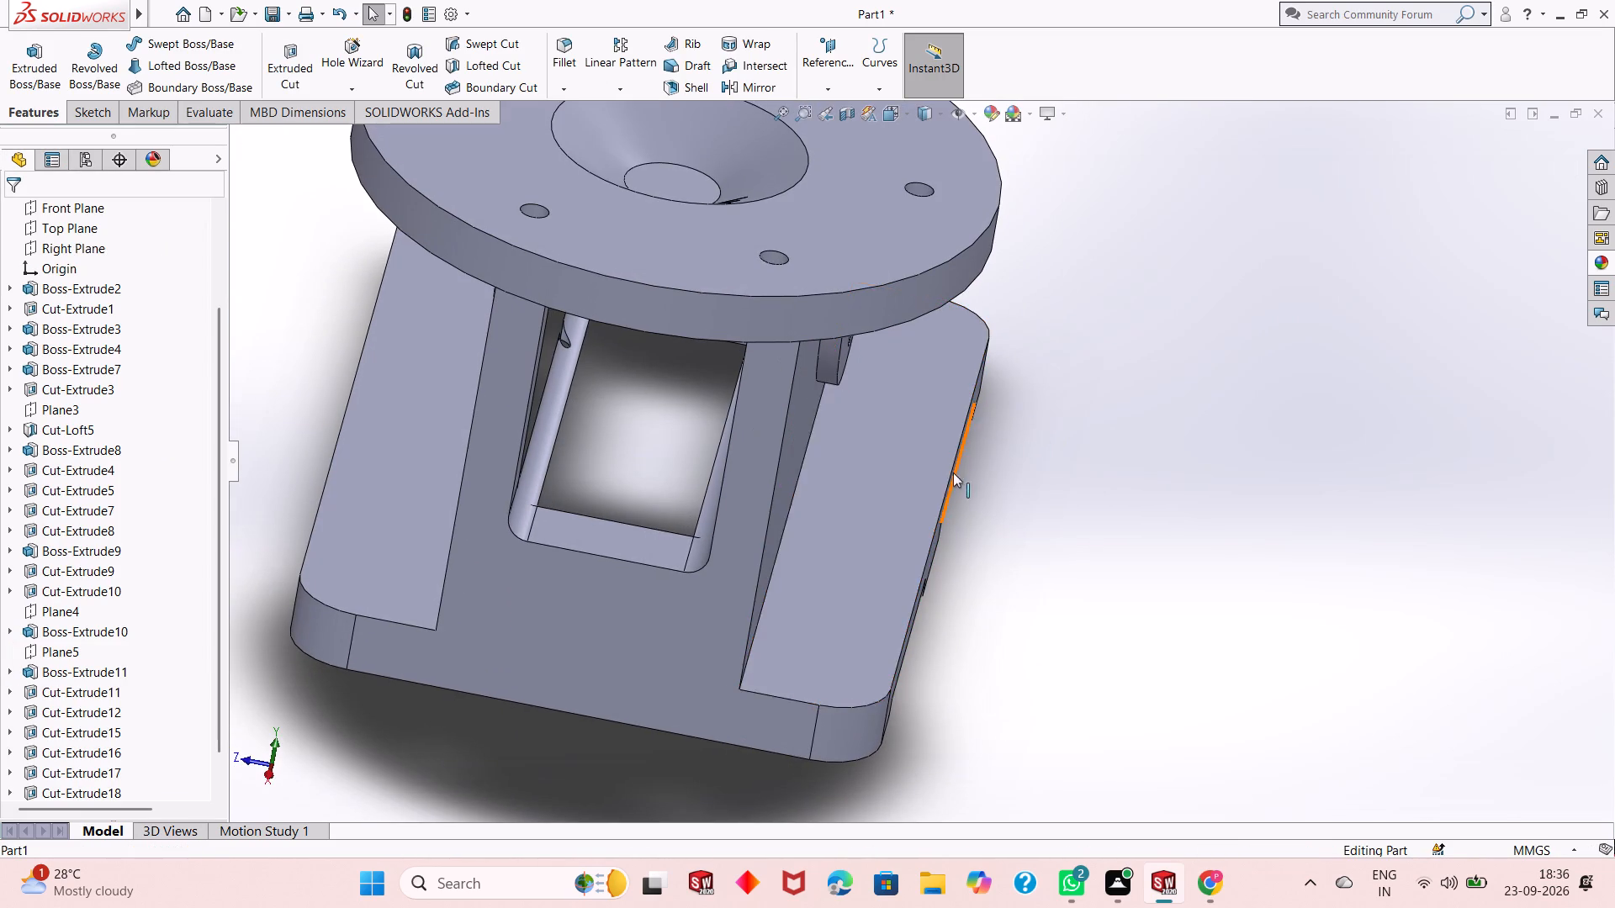
middle_click_drag(919, 764, 1135, 541)
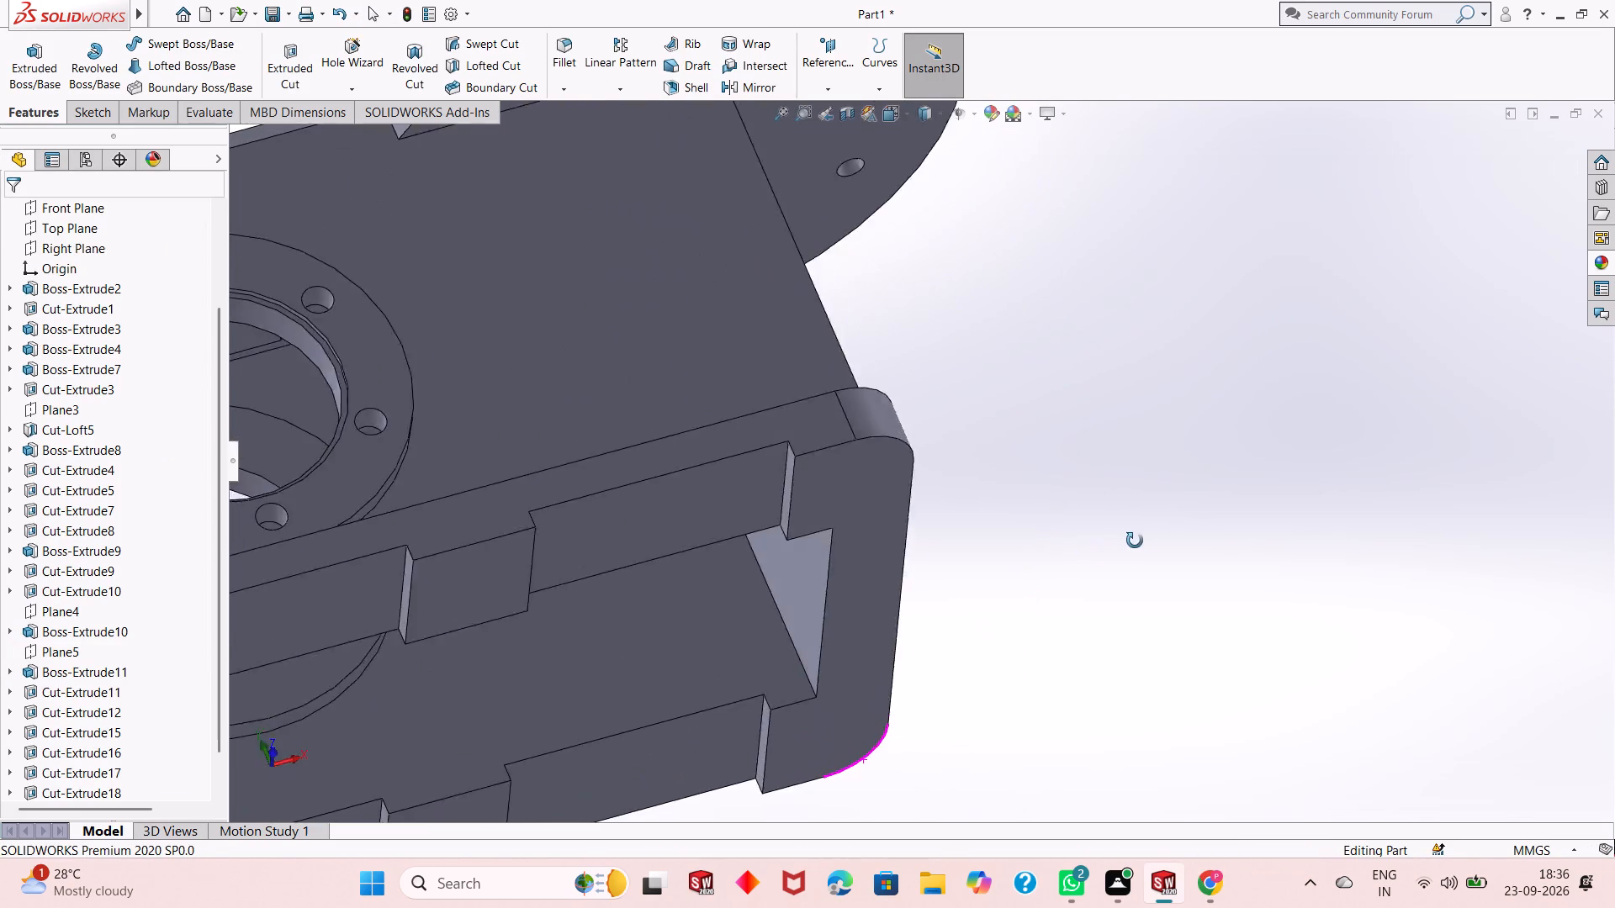
middle_click_drag(1135, 541, 1178, 697)
scroll(832, 665, "up", 4)
middle_click_drag(859, 582, 908, 653)
left_click(841, 721)
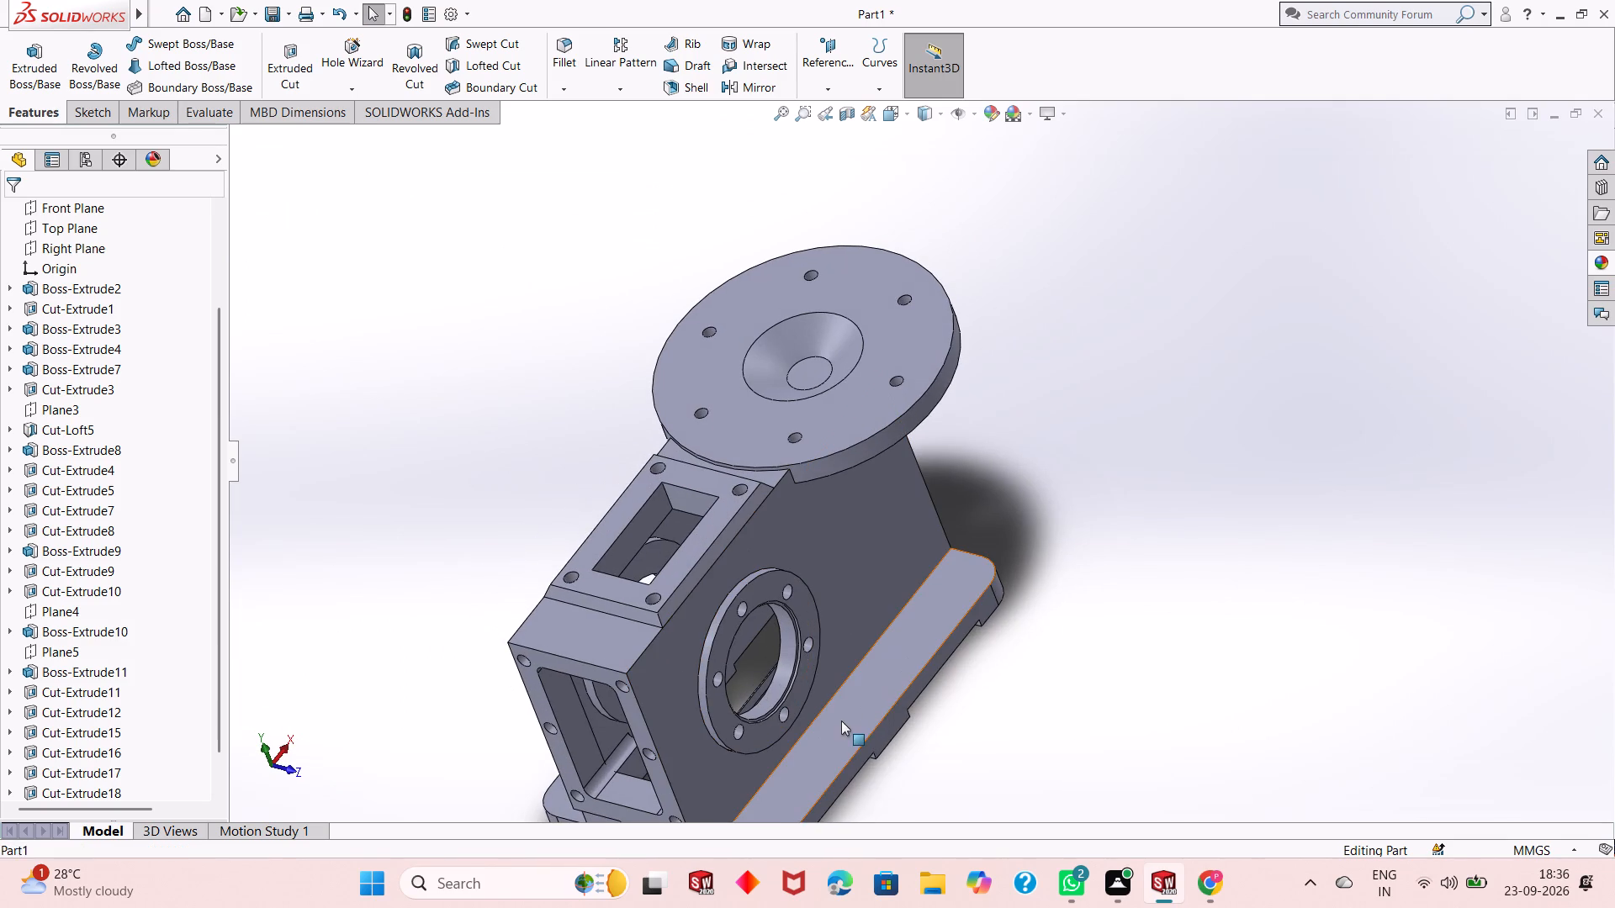
left_click(923, 667)
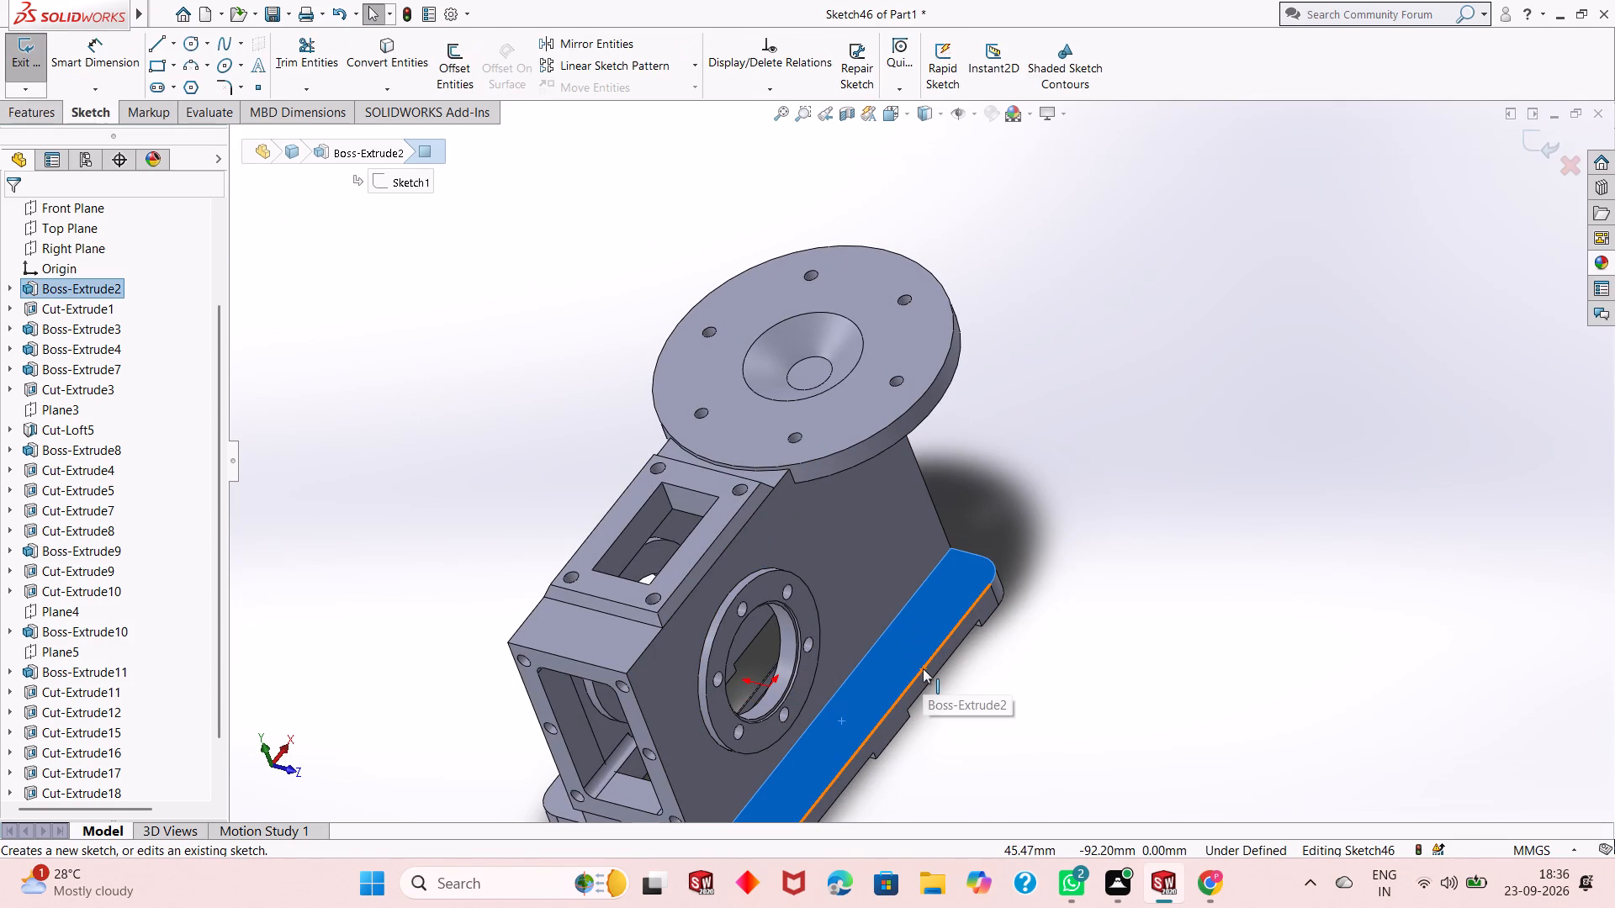
key("ctrl+8")
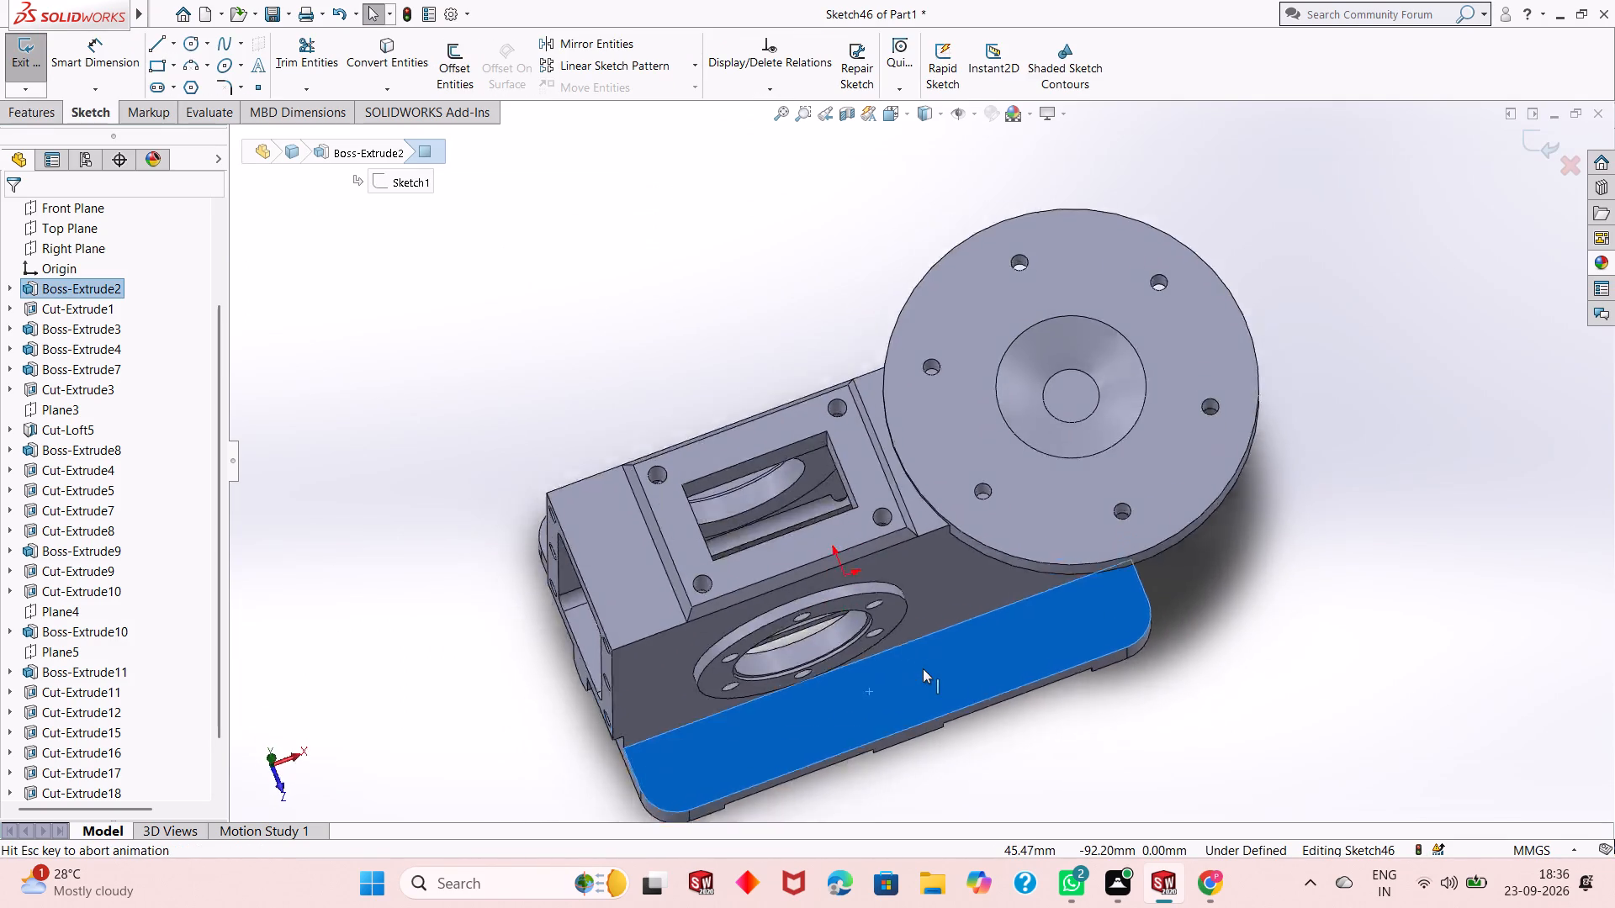
key("Escape")
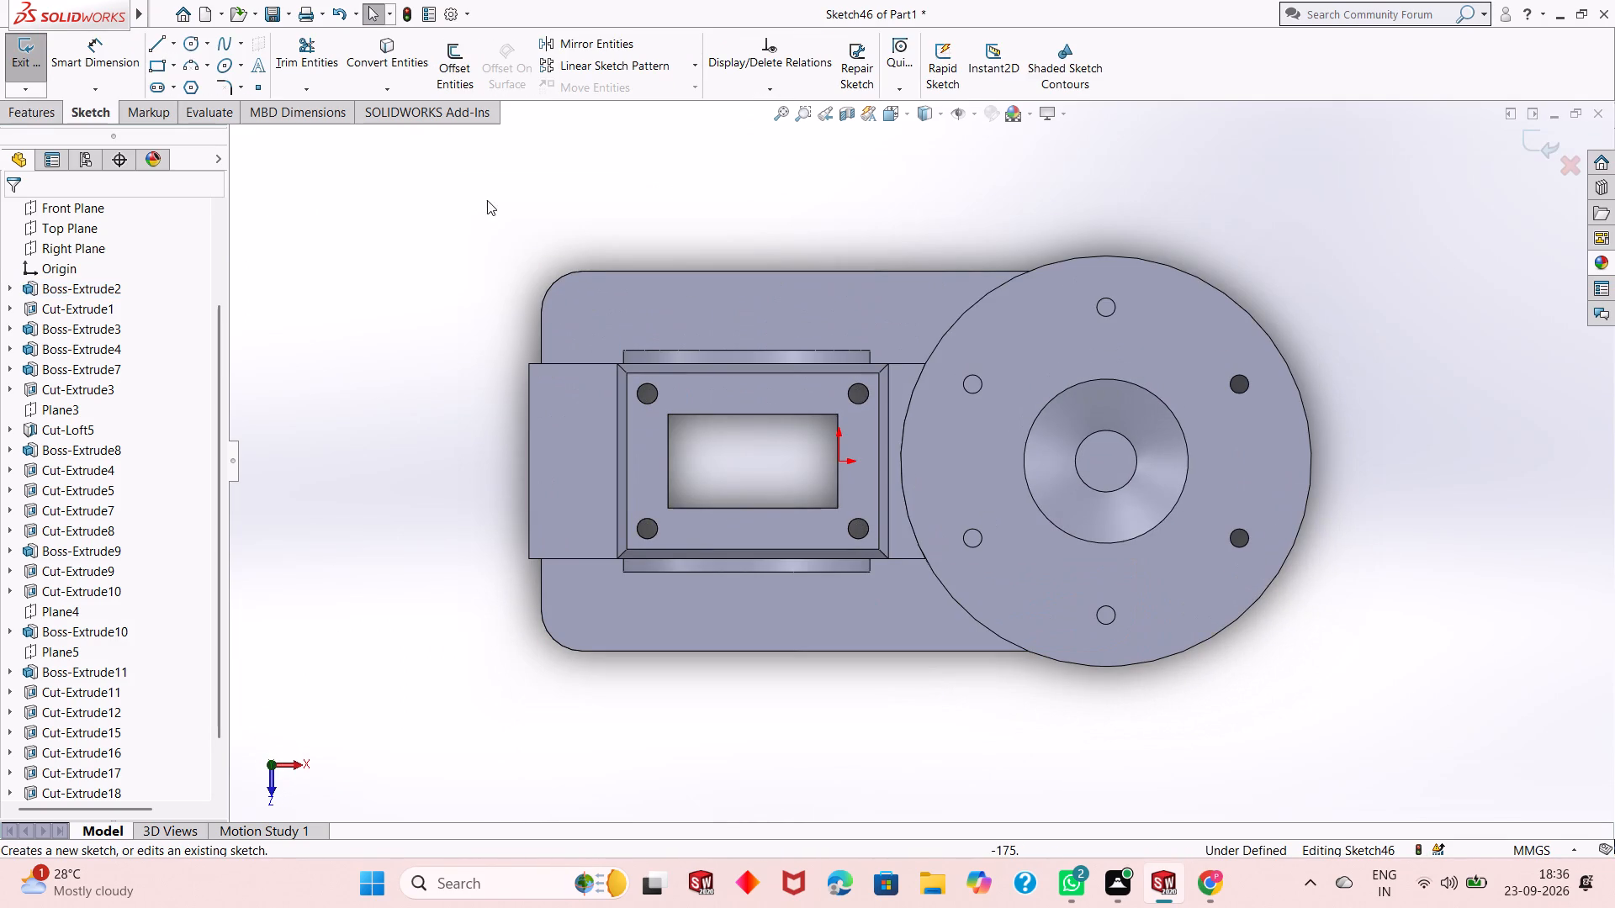
Draw a circle of 20 mm radius centred on the arc centre of the ledge's rounded corner at the open end.
left_click(185, 38)
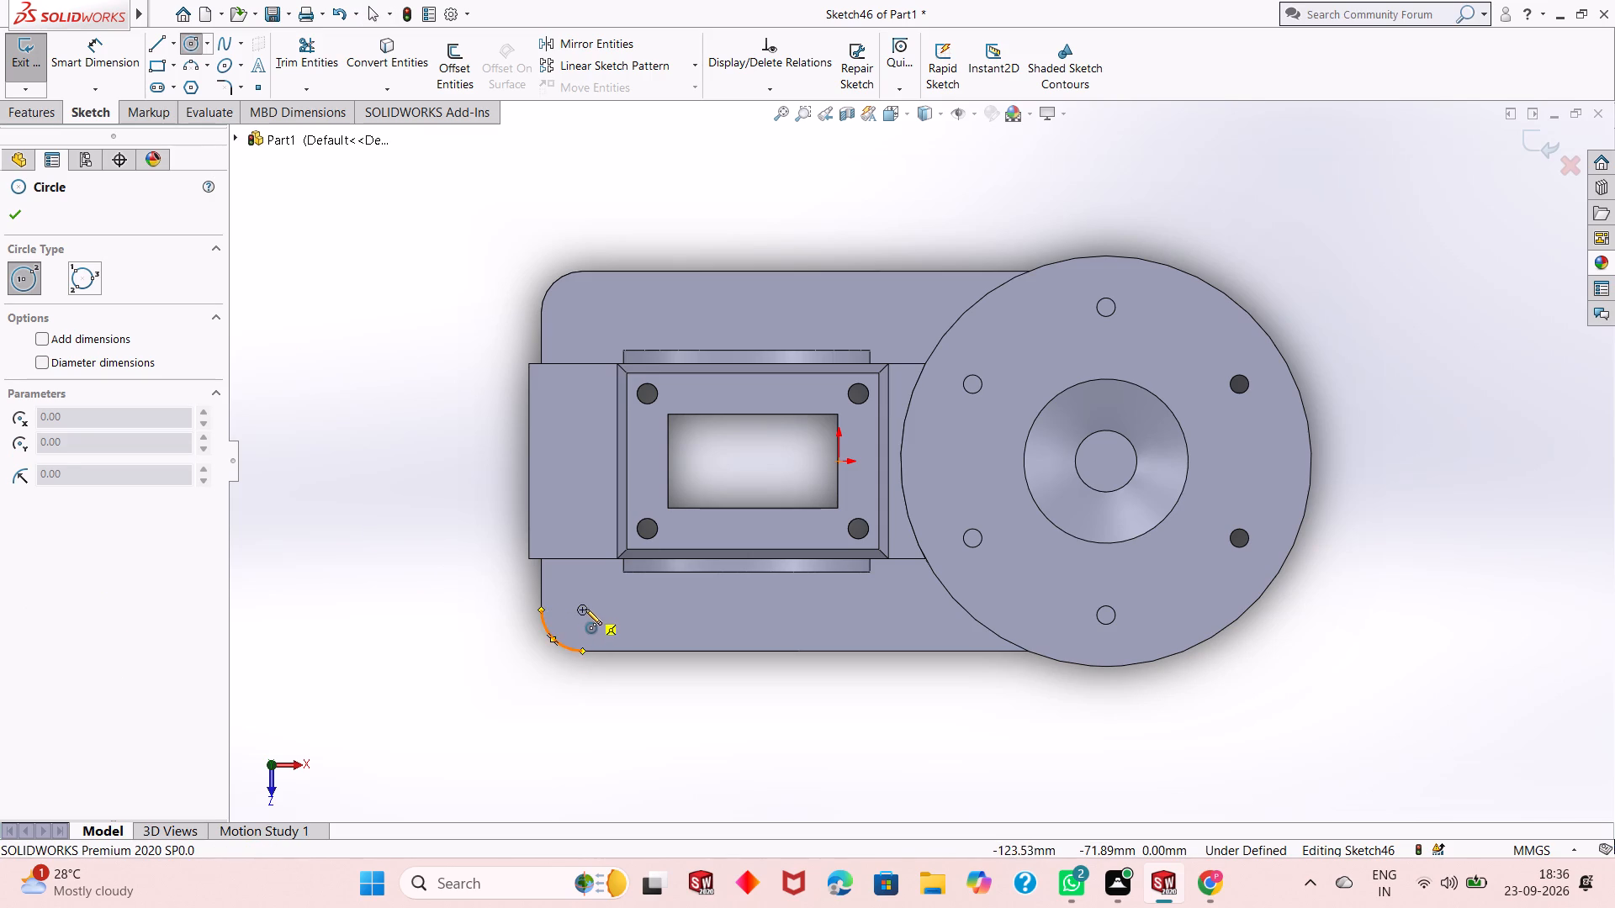
left_click(584, 609)
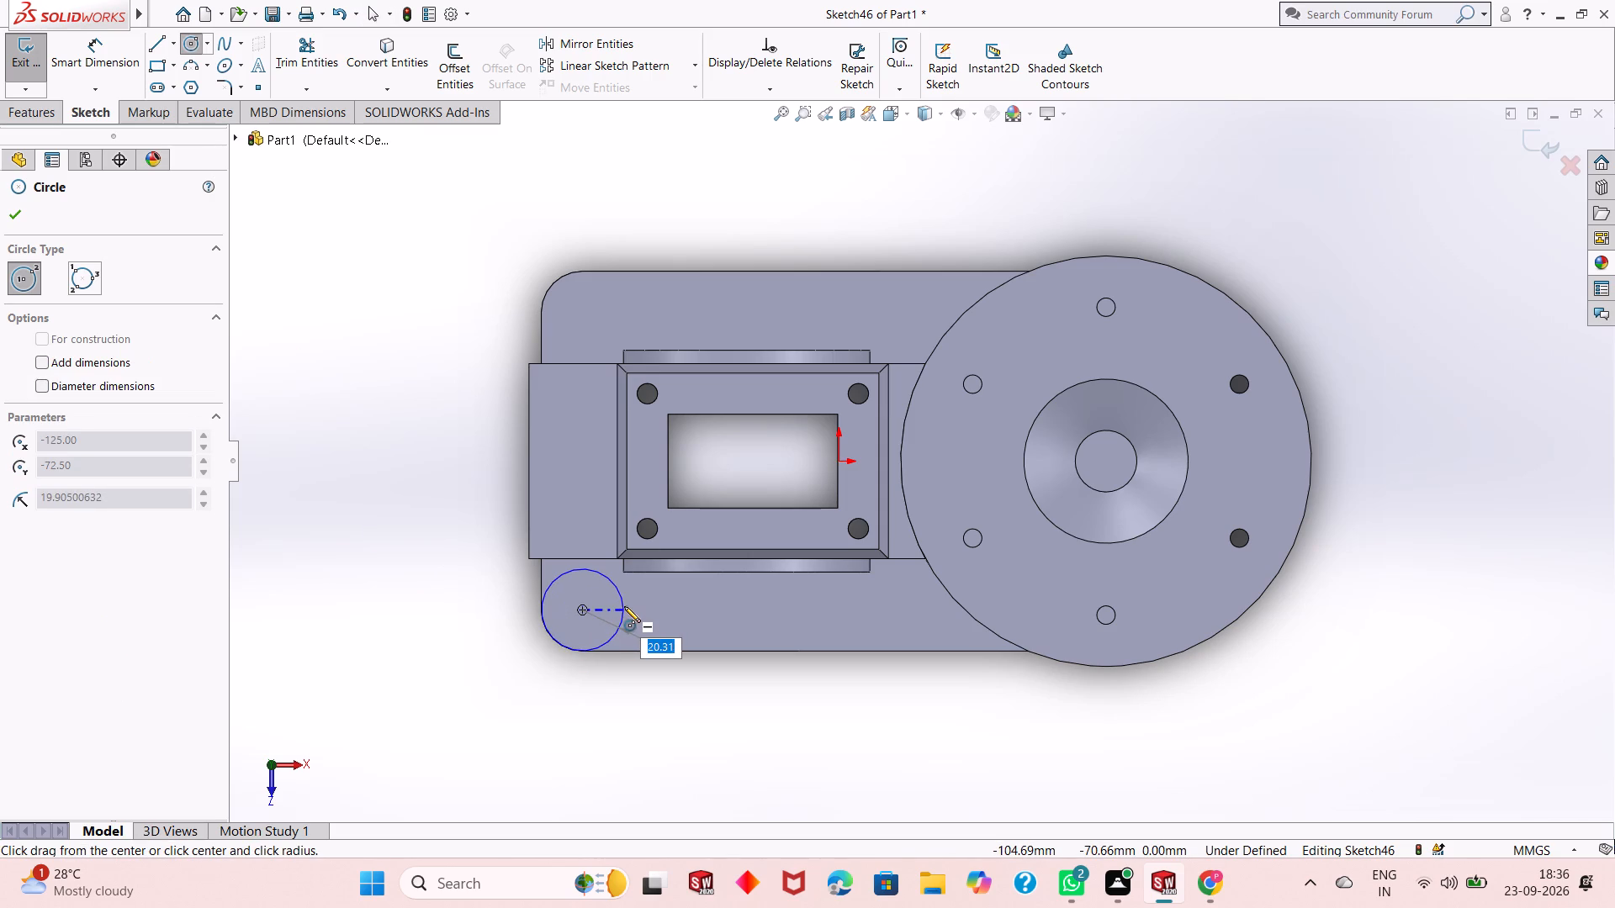
type("20")
key("Return")
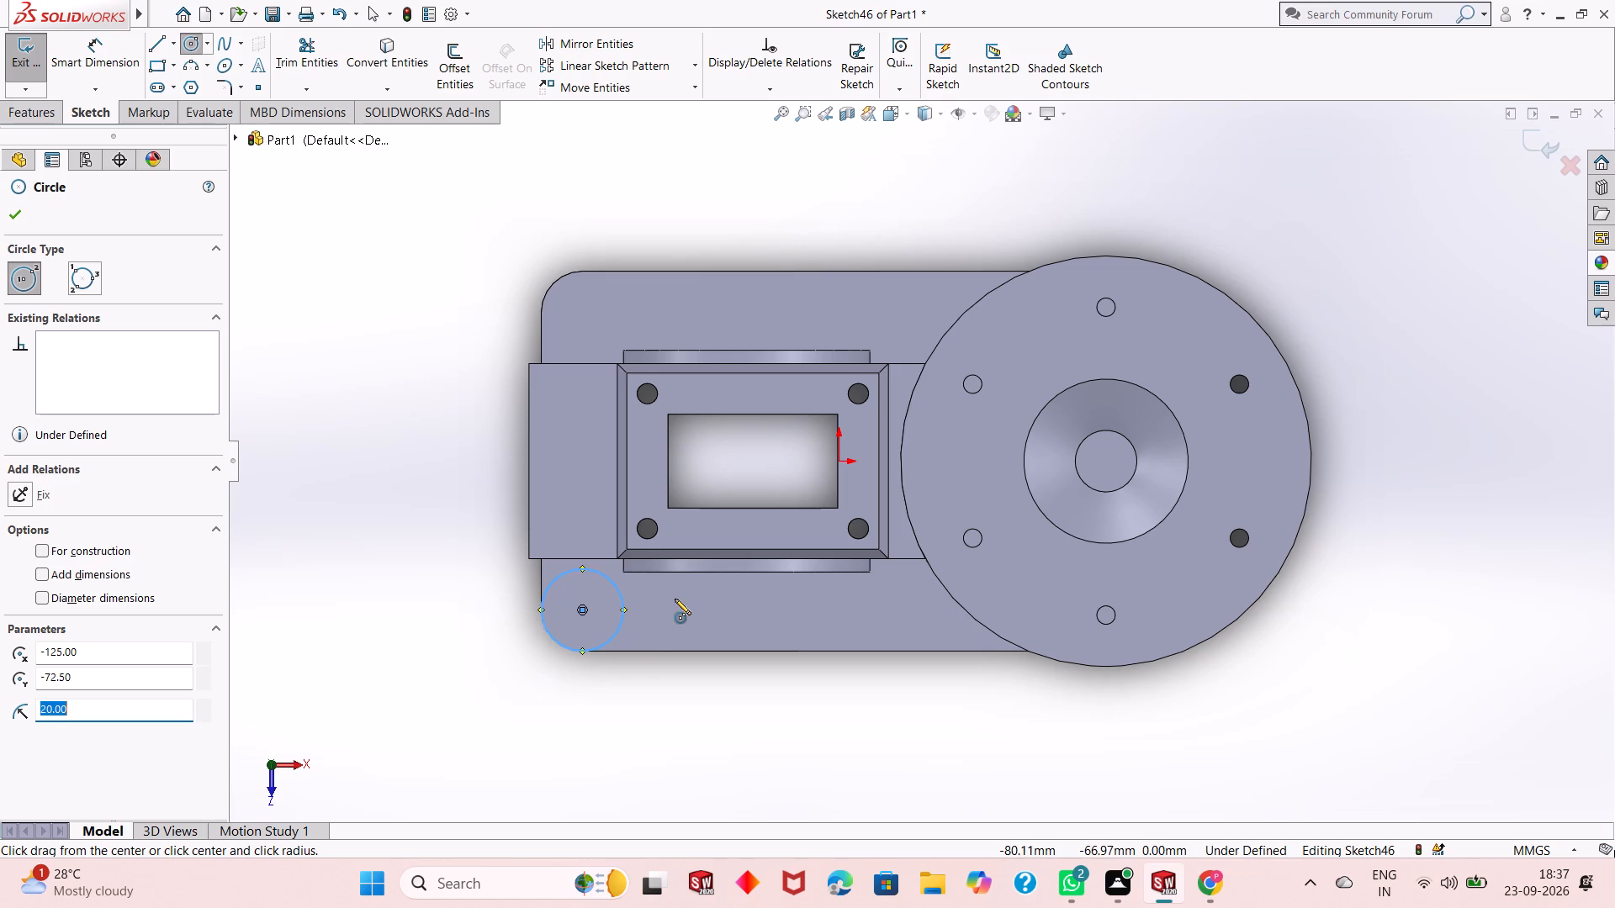
scroll(675, 599, "down", 1)
scroll(640, 674, "down", 2)
middle_click_drag(639, 622, 639, 589)
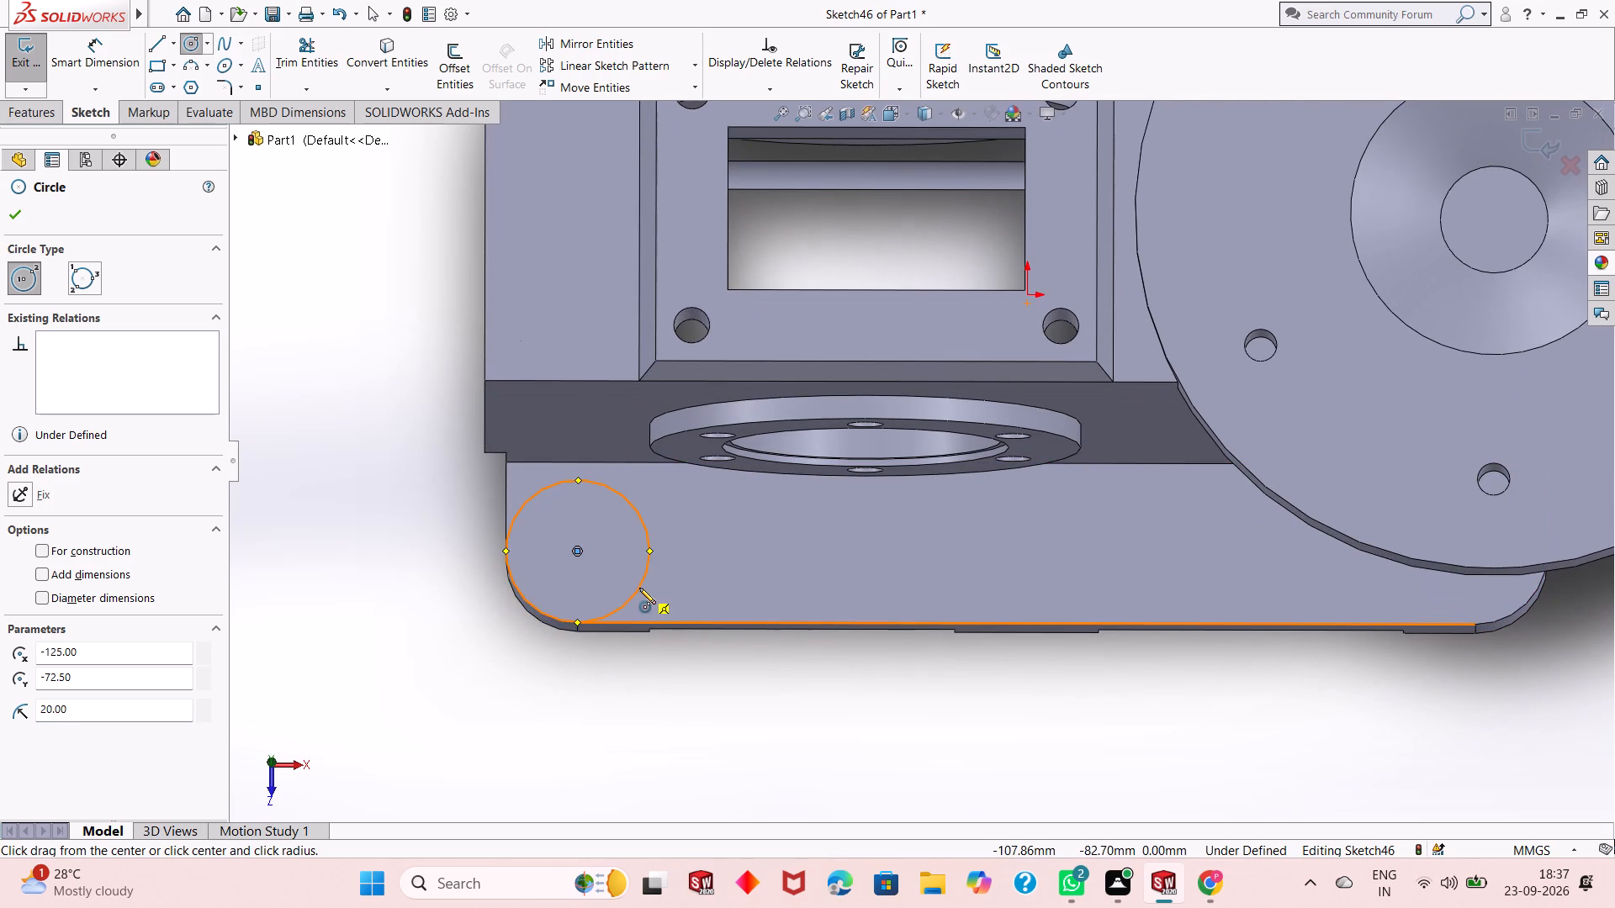
key("Escape")
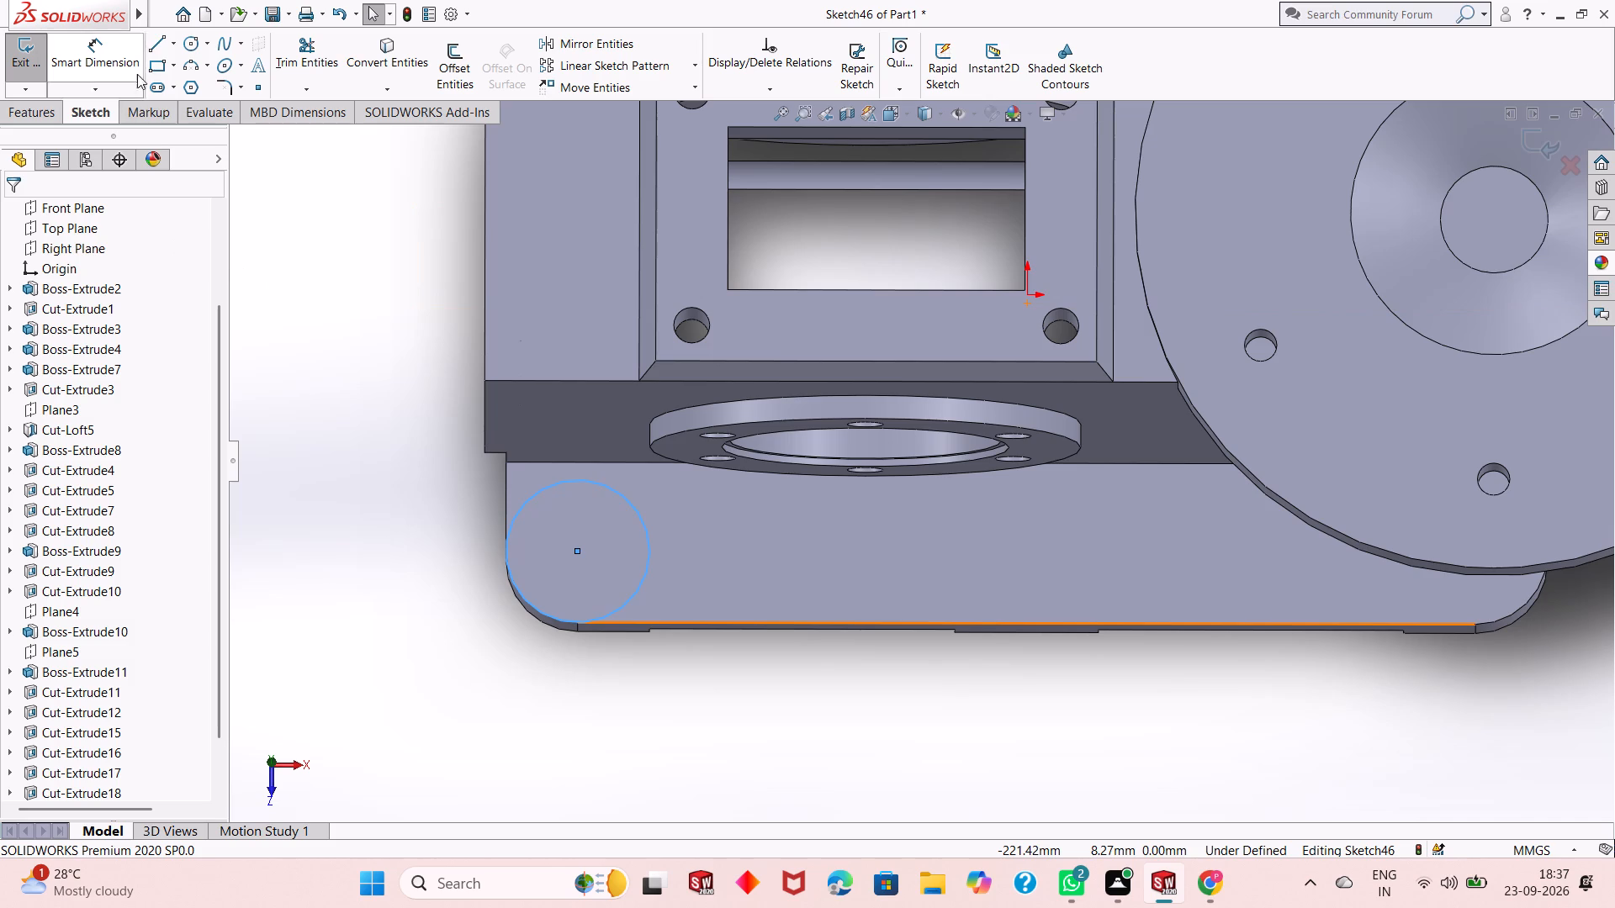
Connect the circle's two side quadrants to the housing wall with 25 mm lines joined by a 40 mm line along the wall.
left_click(157, 45)
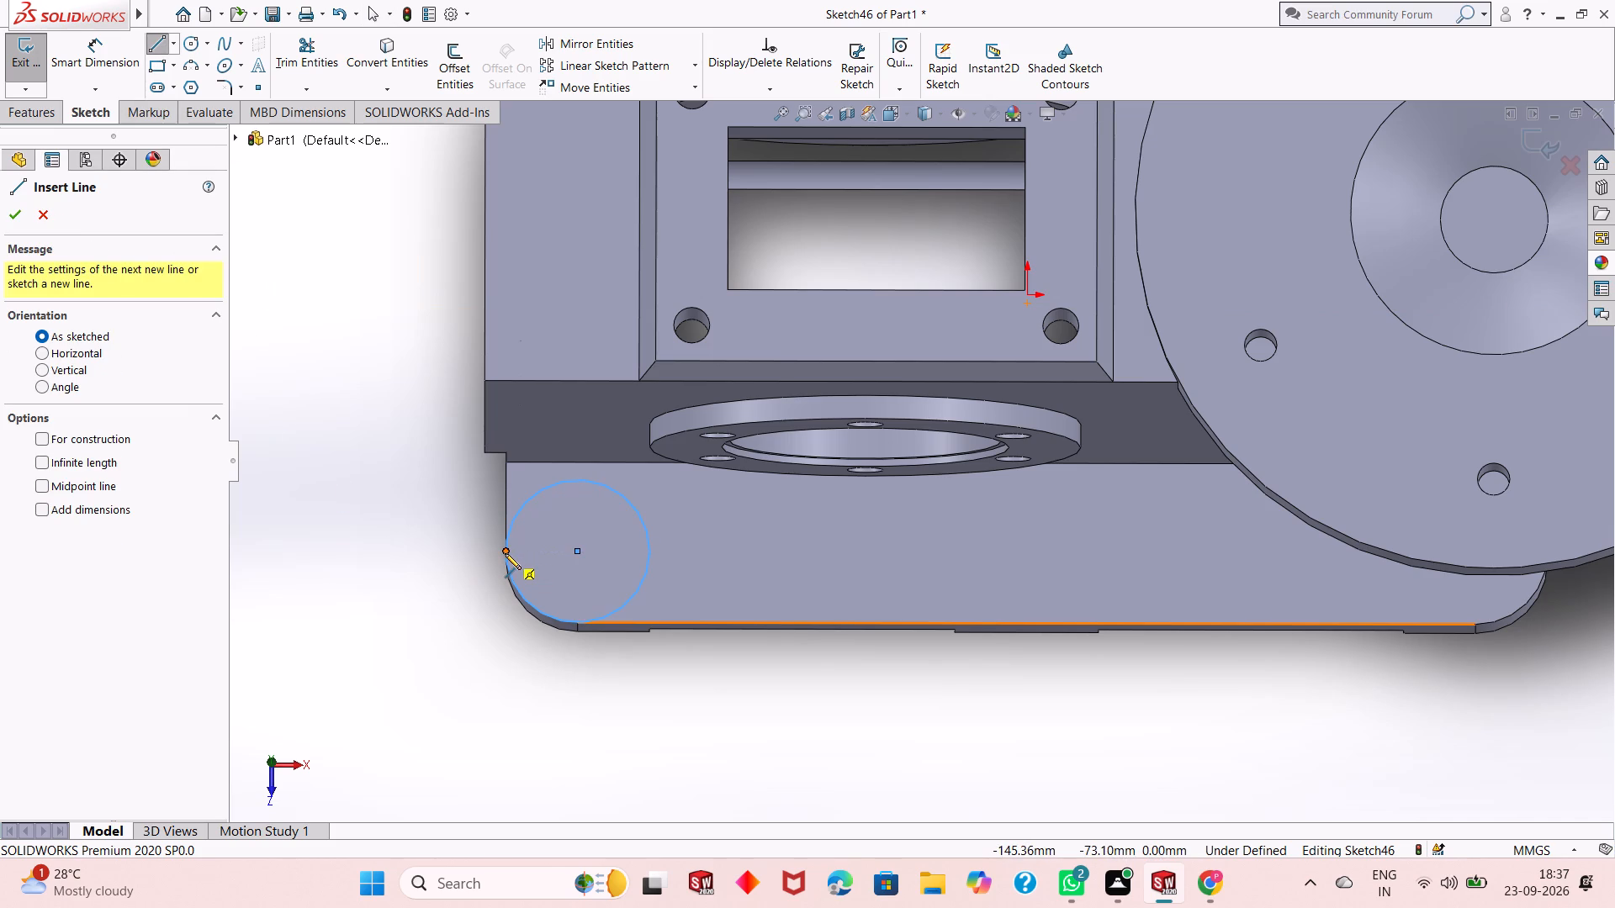
left_click(505, 553)
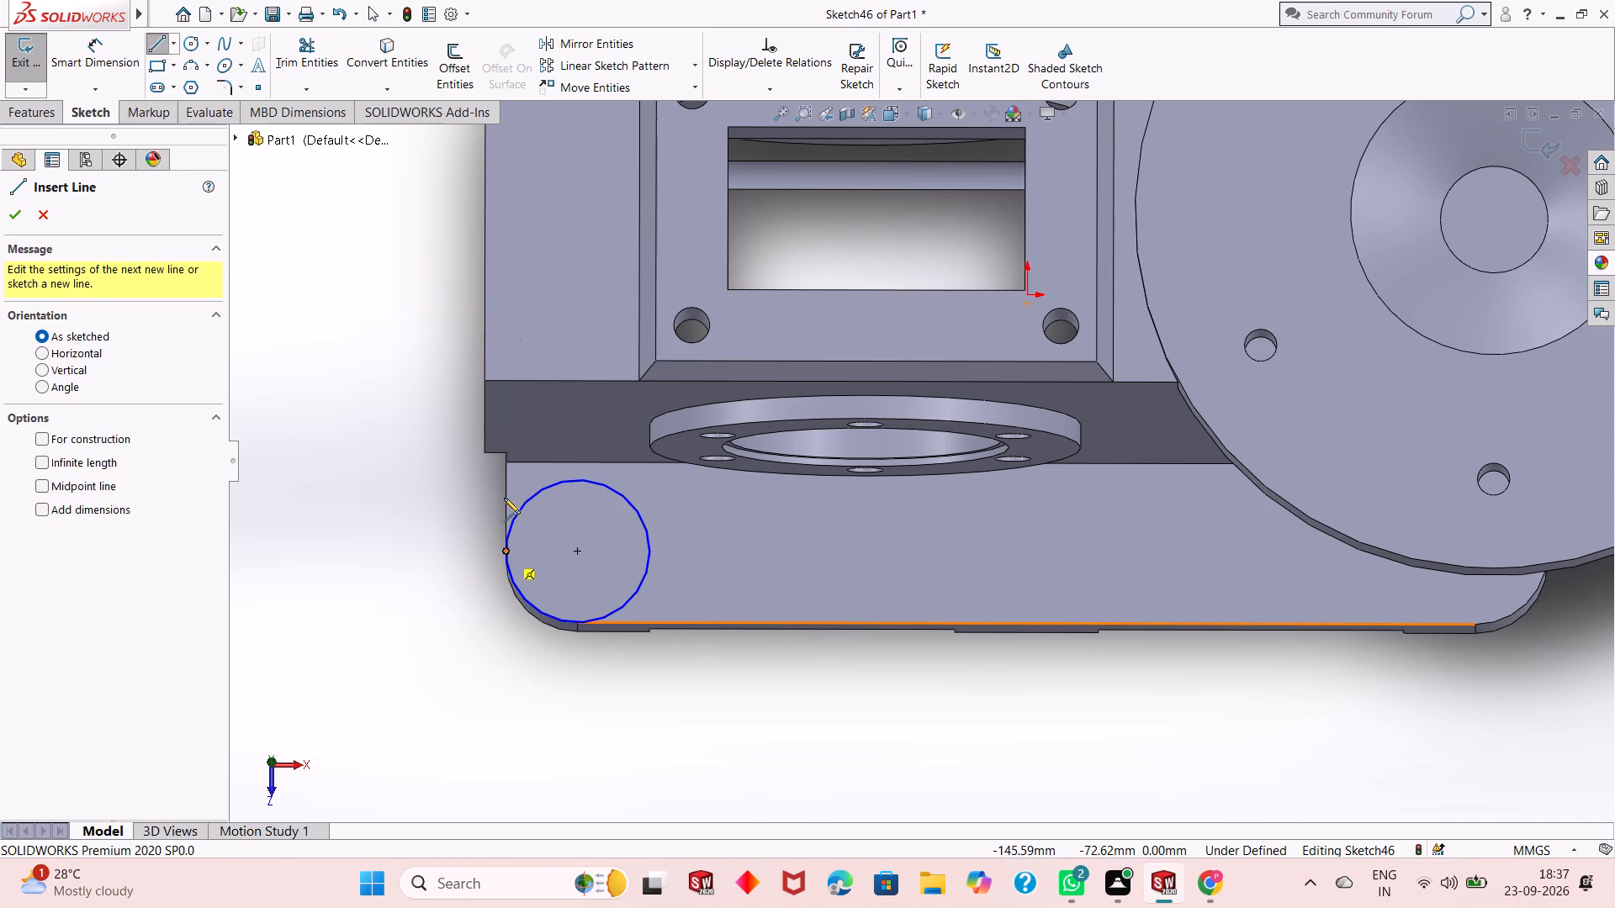
left_click(504, 462)
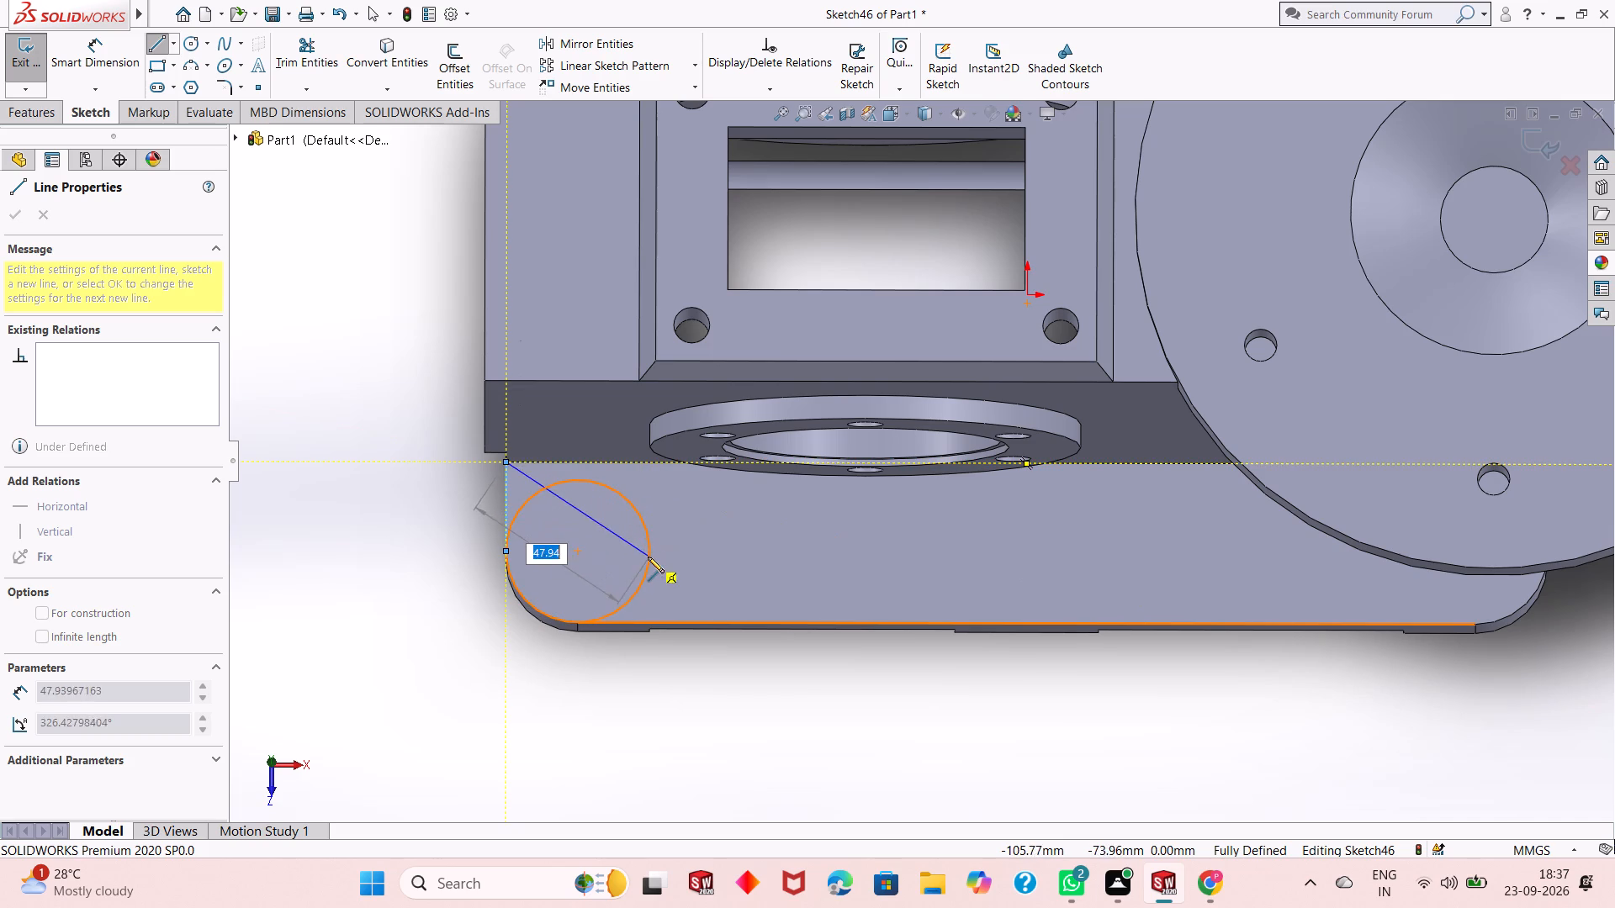
left_click(649, 464)
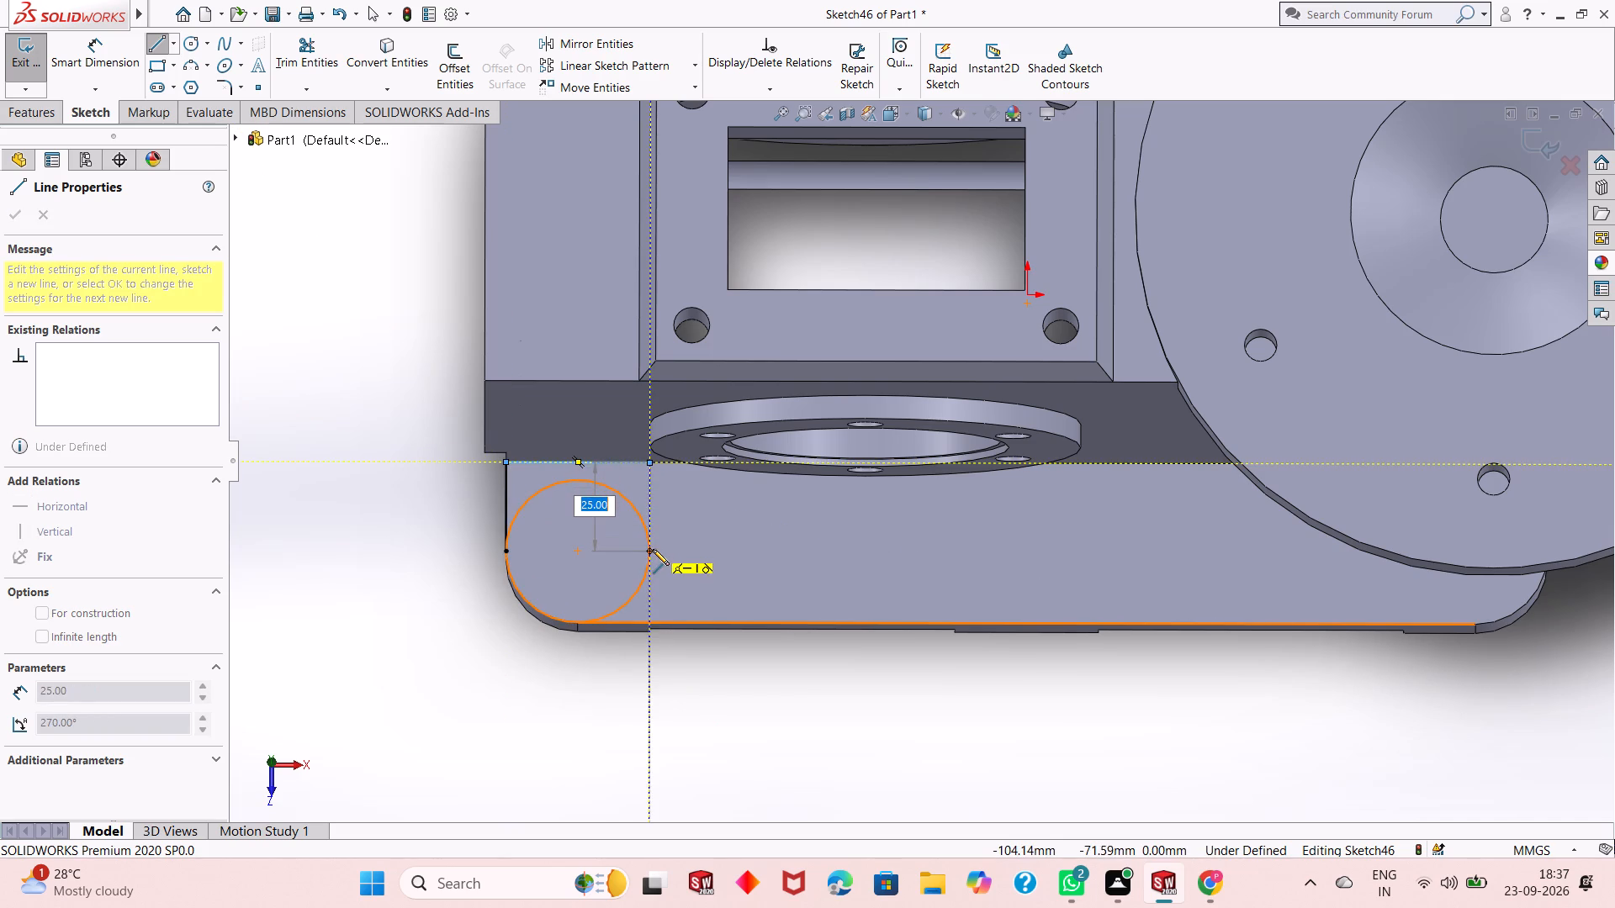
left_click(653, 549)
key("Escape")
key("Escape")
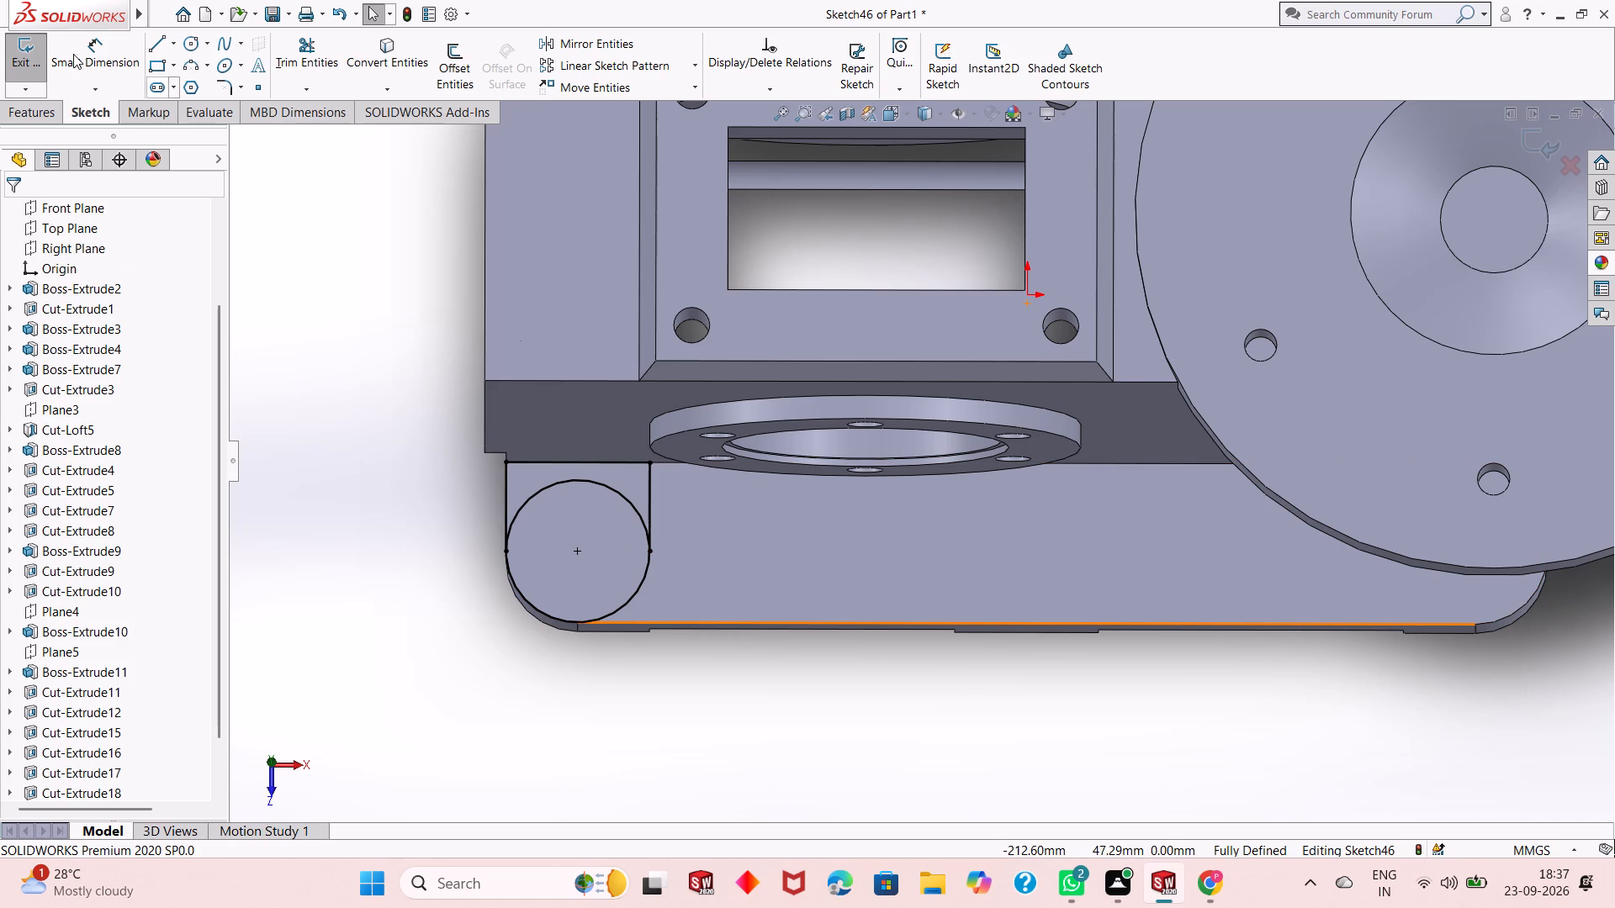
Trim away the circle's wall-side half inside the lines, leaving a closed U-shaped profile at the ledge corner.
left_click(318, 55)
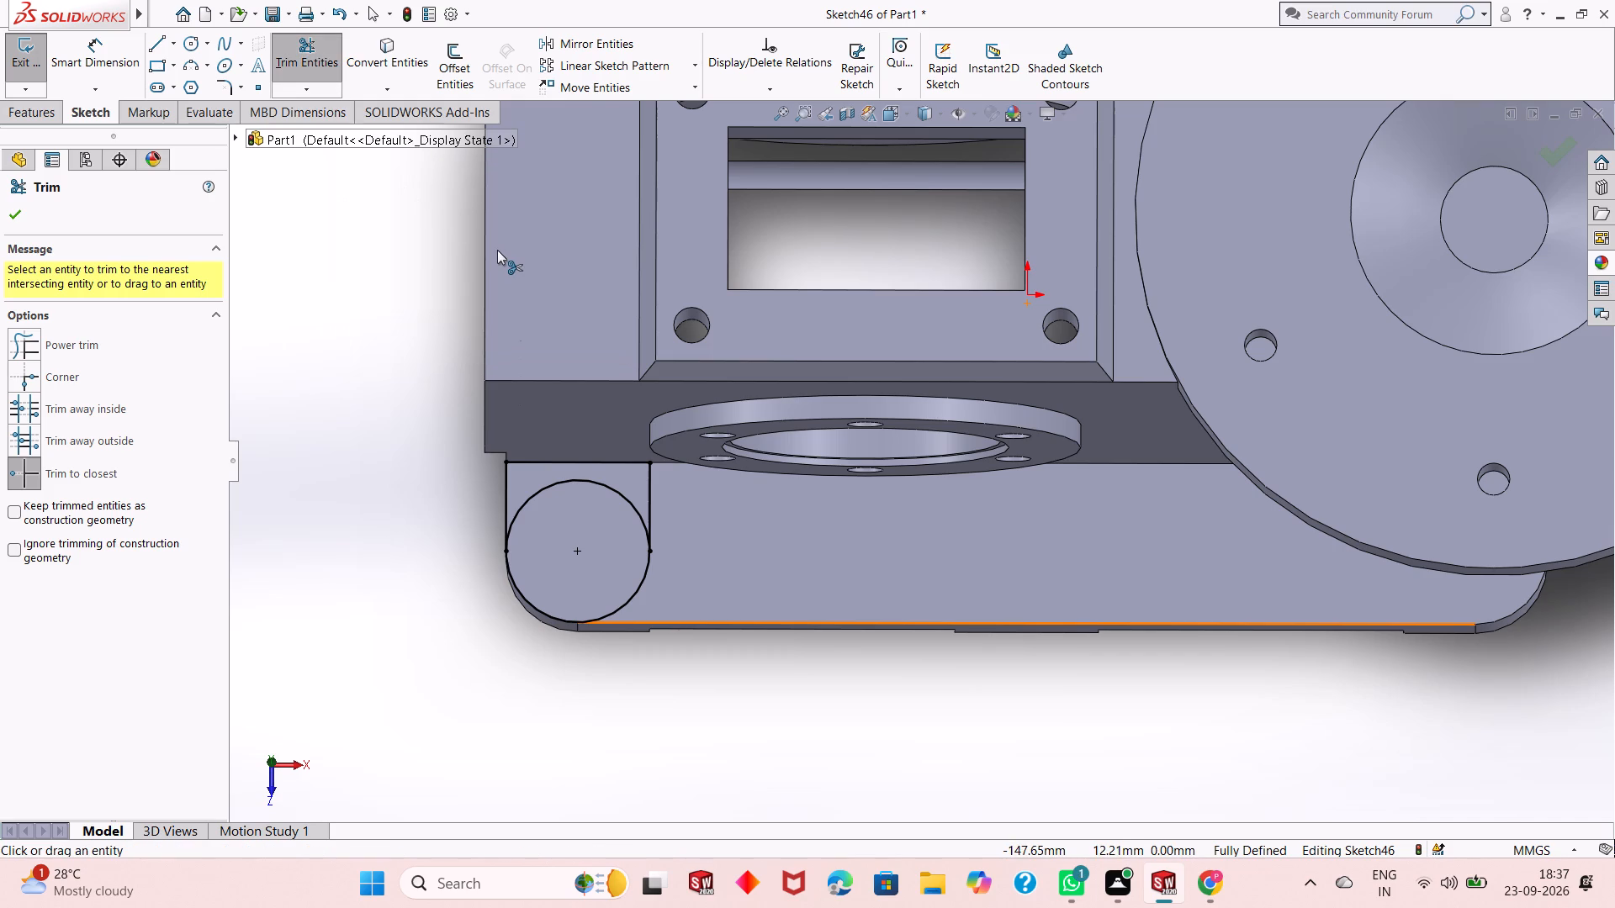
left_click(580, 482)
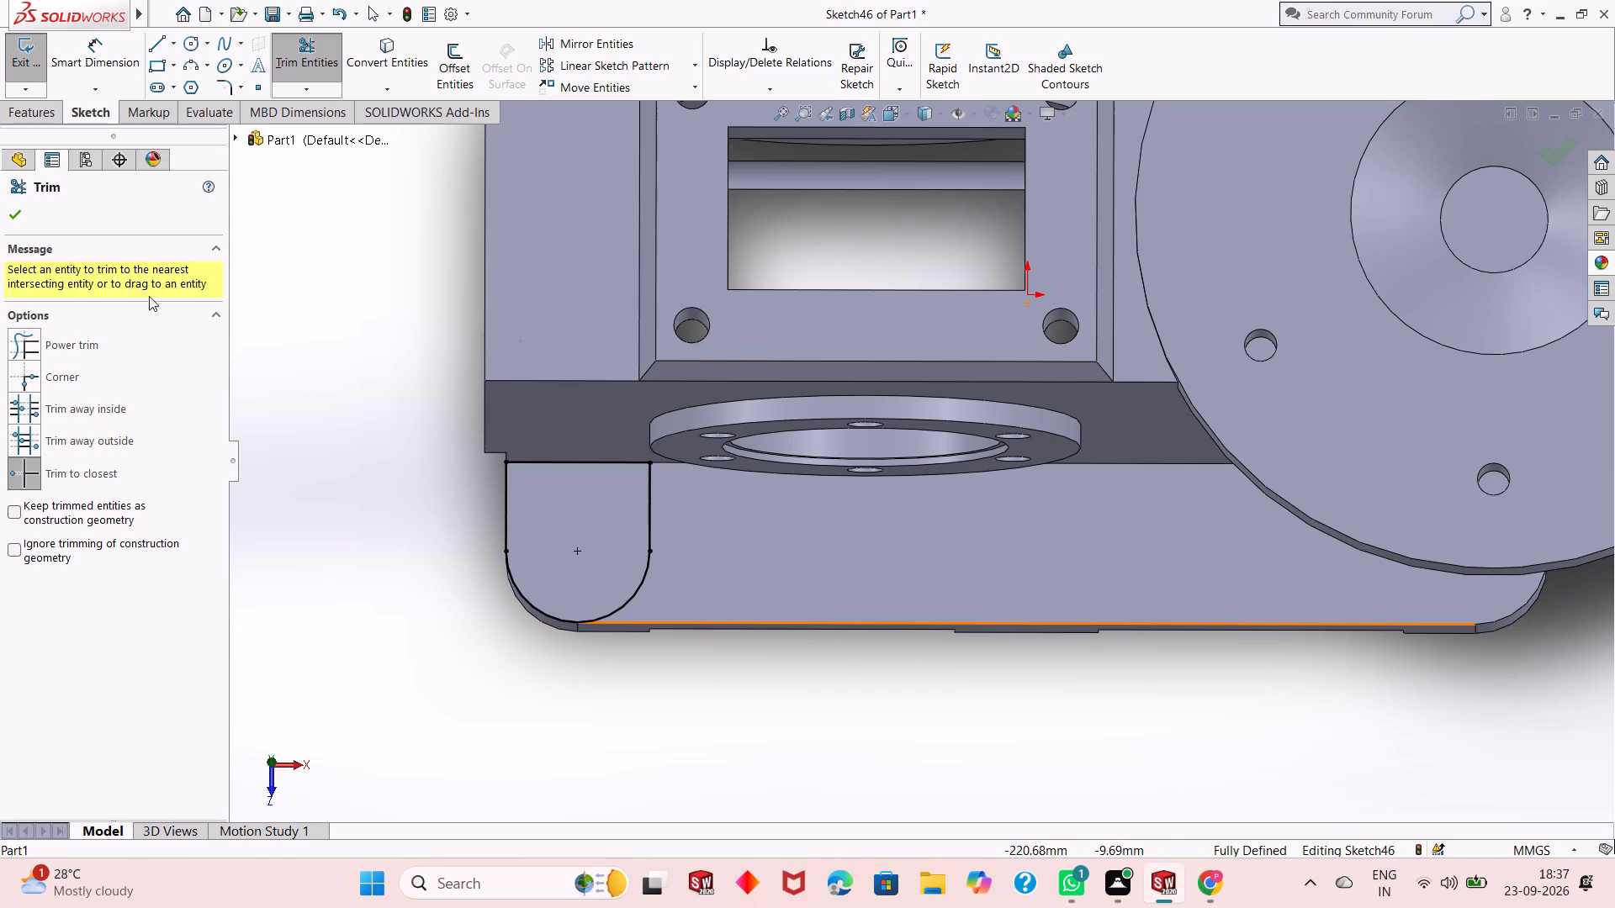
left_click(16, 213)
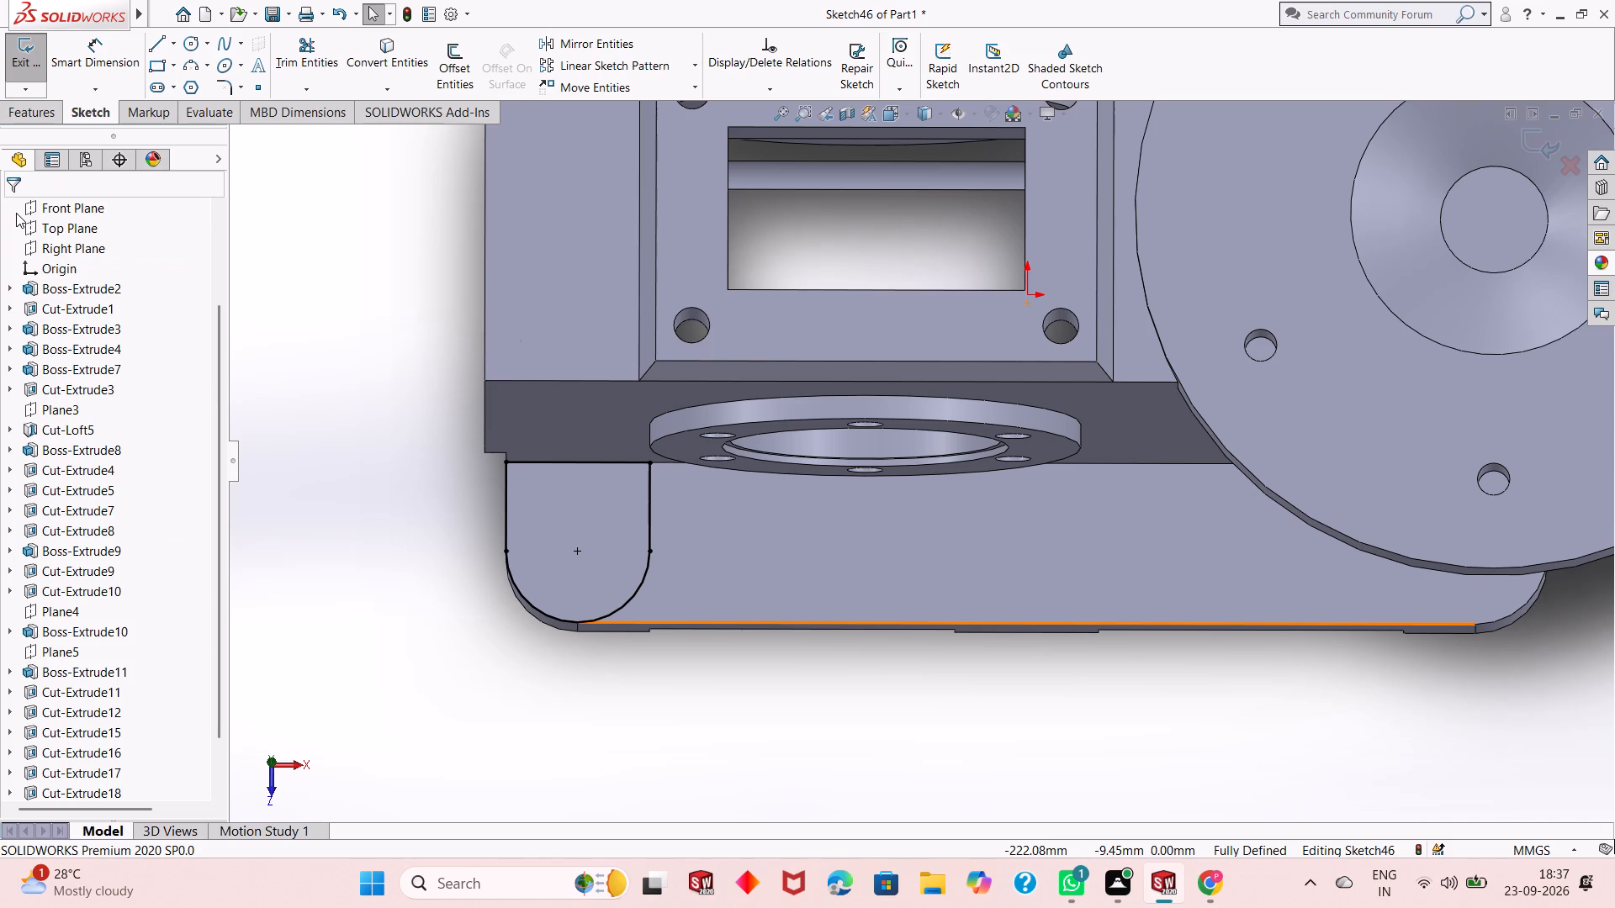
Examine the U-shaped profile on the ledge's rounded corner and the surrounding base from several angles.
middle_click_drag(636, 631, 614, 511)
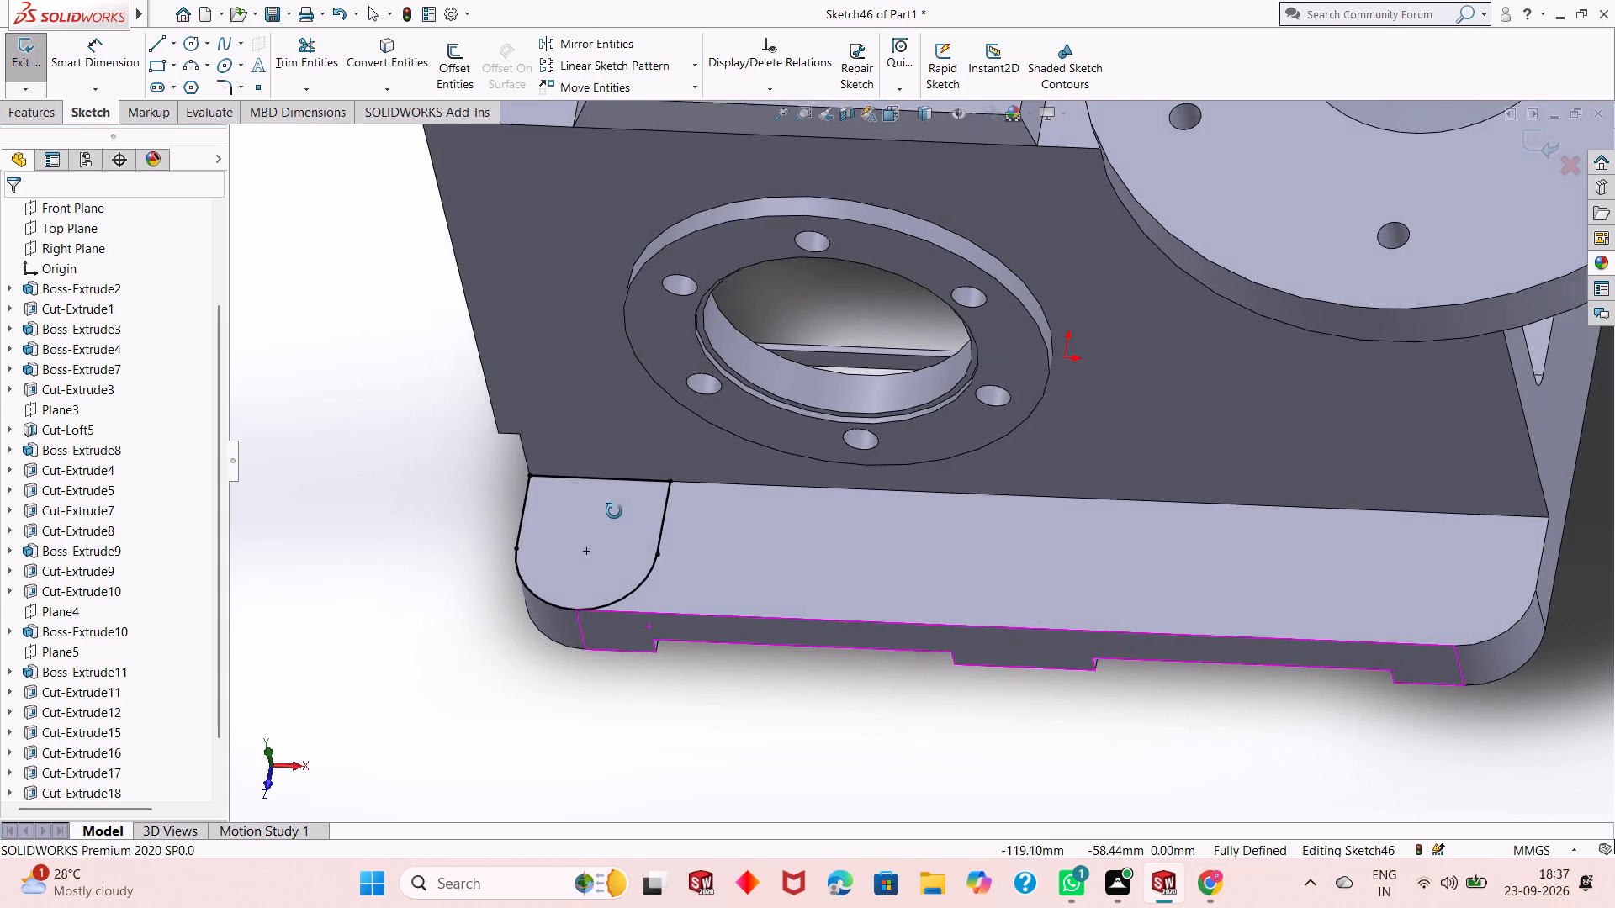
middle_click_drag(614, 511, 616, 587)
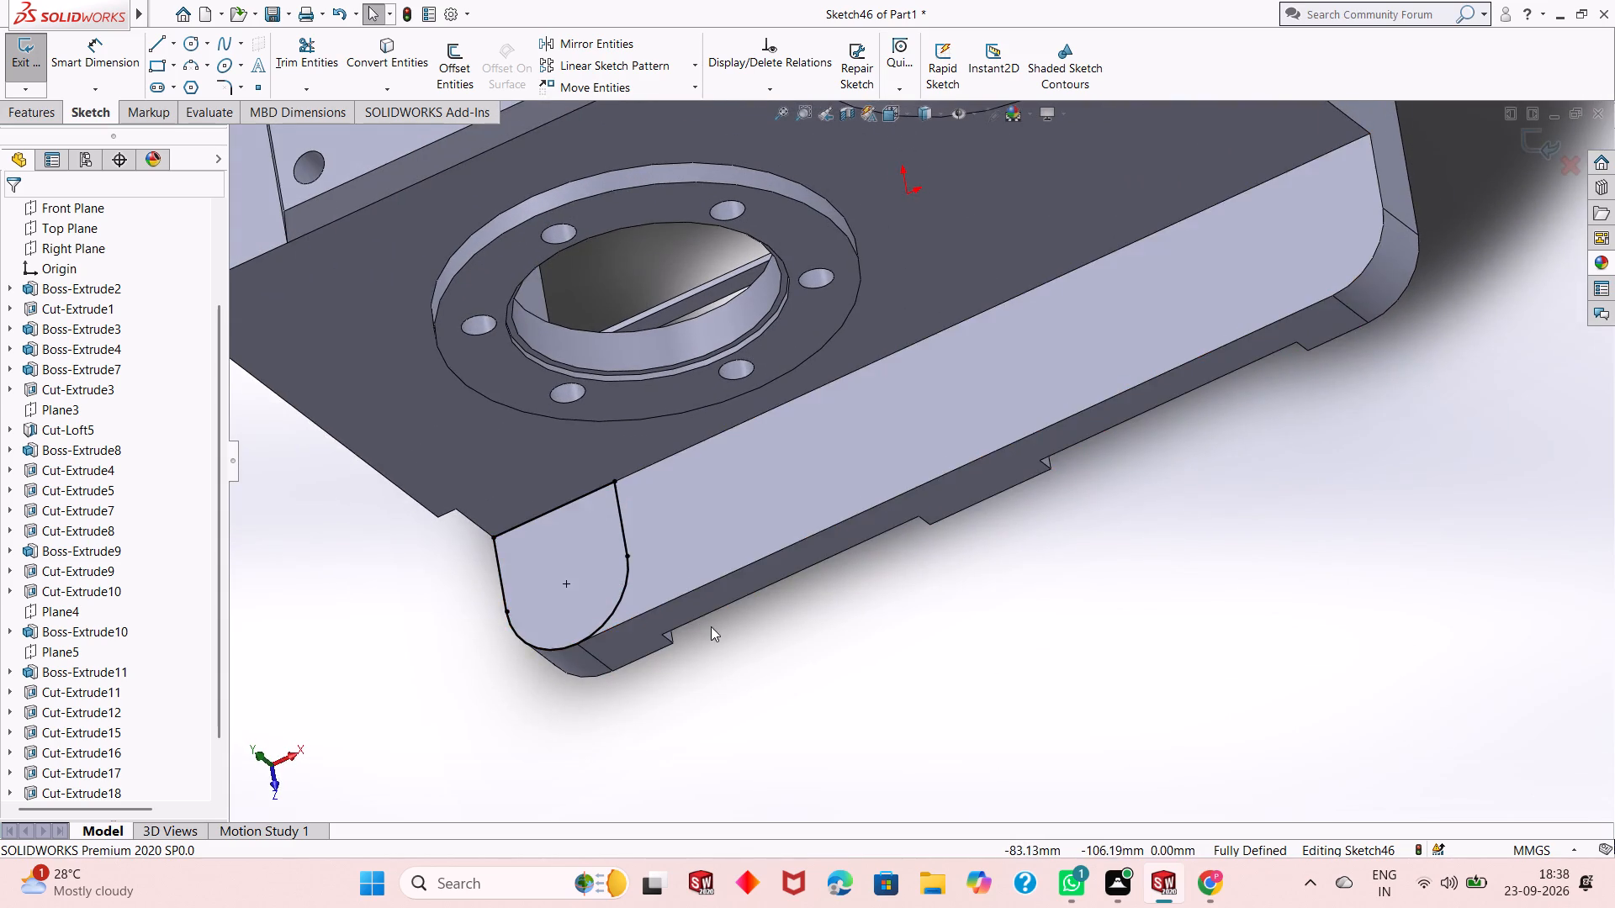
middle_click_drag(712, 631, 790, 629)
scroll(698, 731, "down", 1)
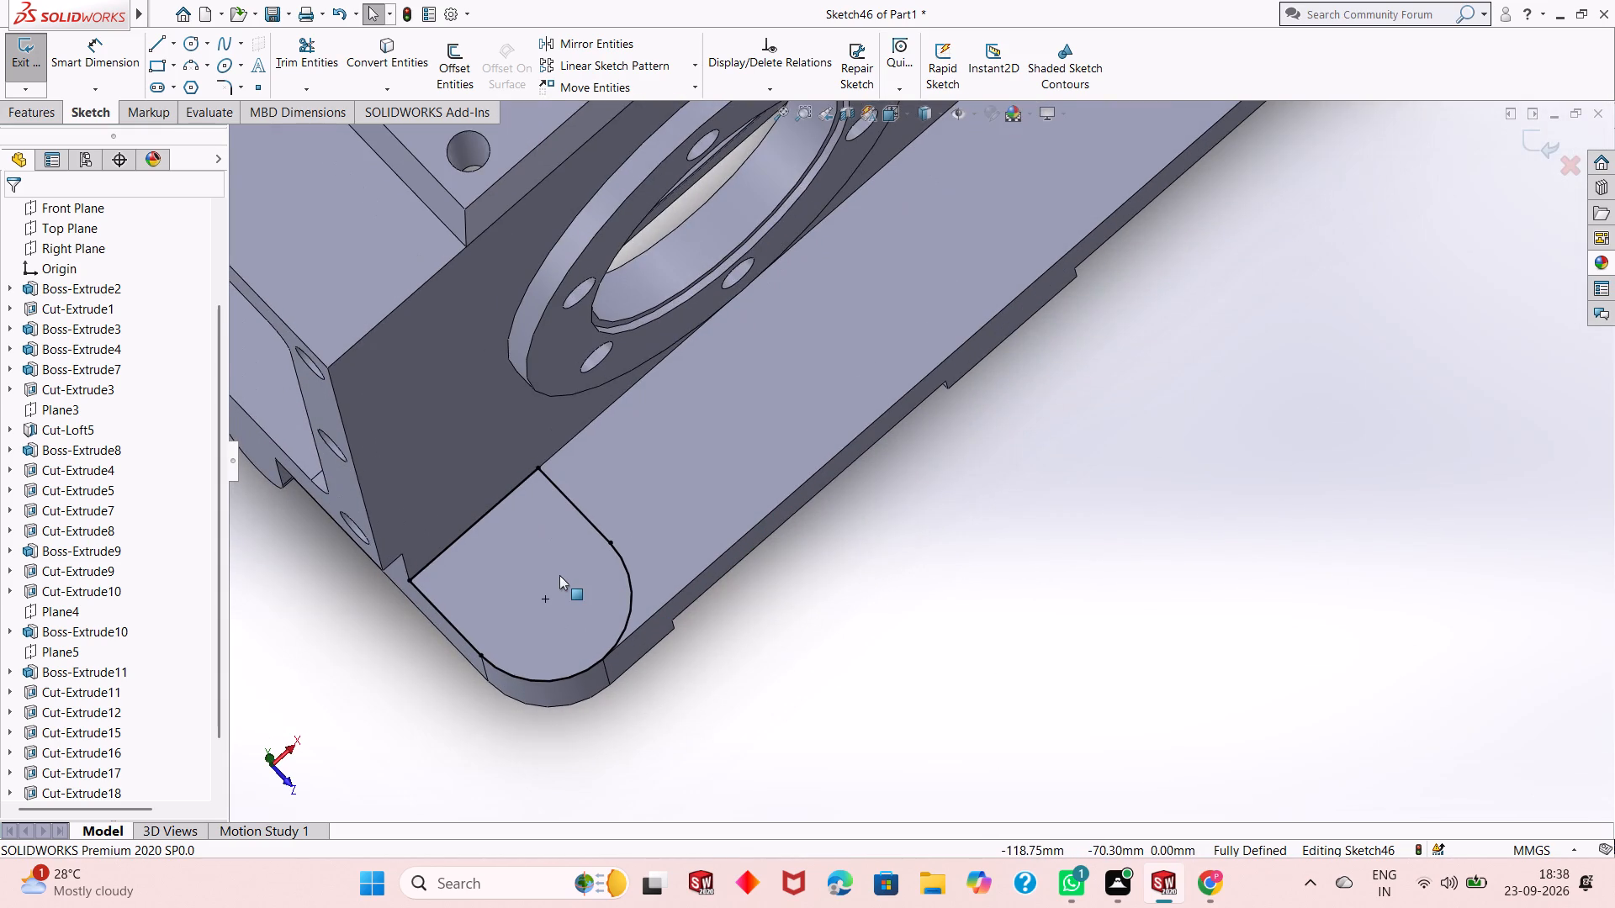
scroll(559, 575, "down", 2)
scroll(559, 574, "up", 1)
middle_click_drag(668, 707, 677, 496)
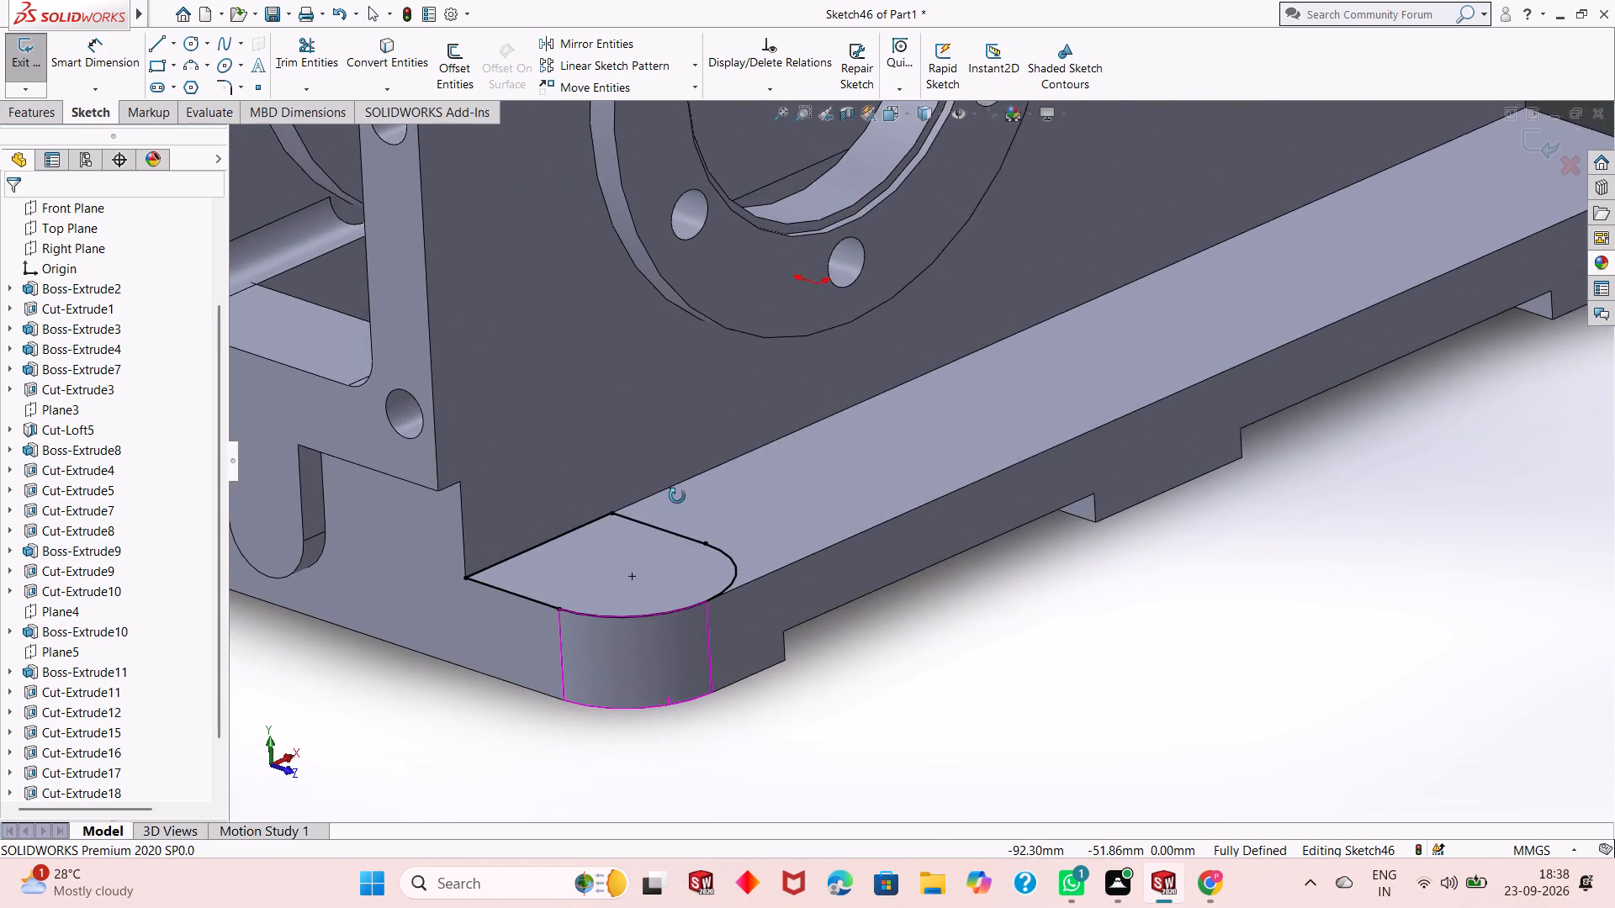
middle_click_drag(677, 496, 680, 595)
scroll(651, 502, "down", 2)
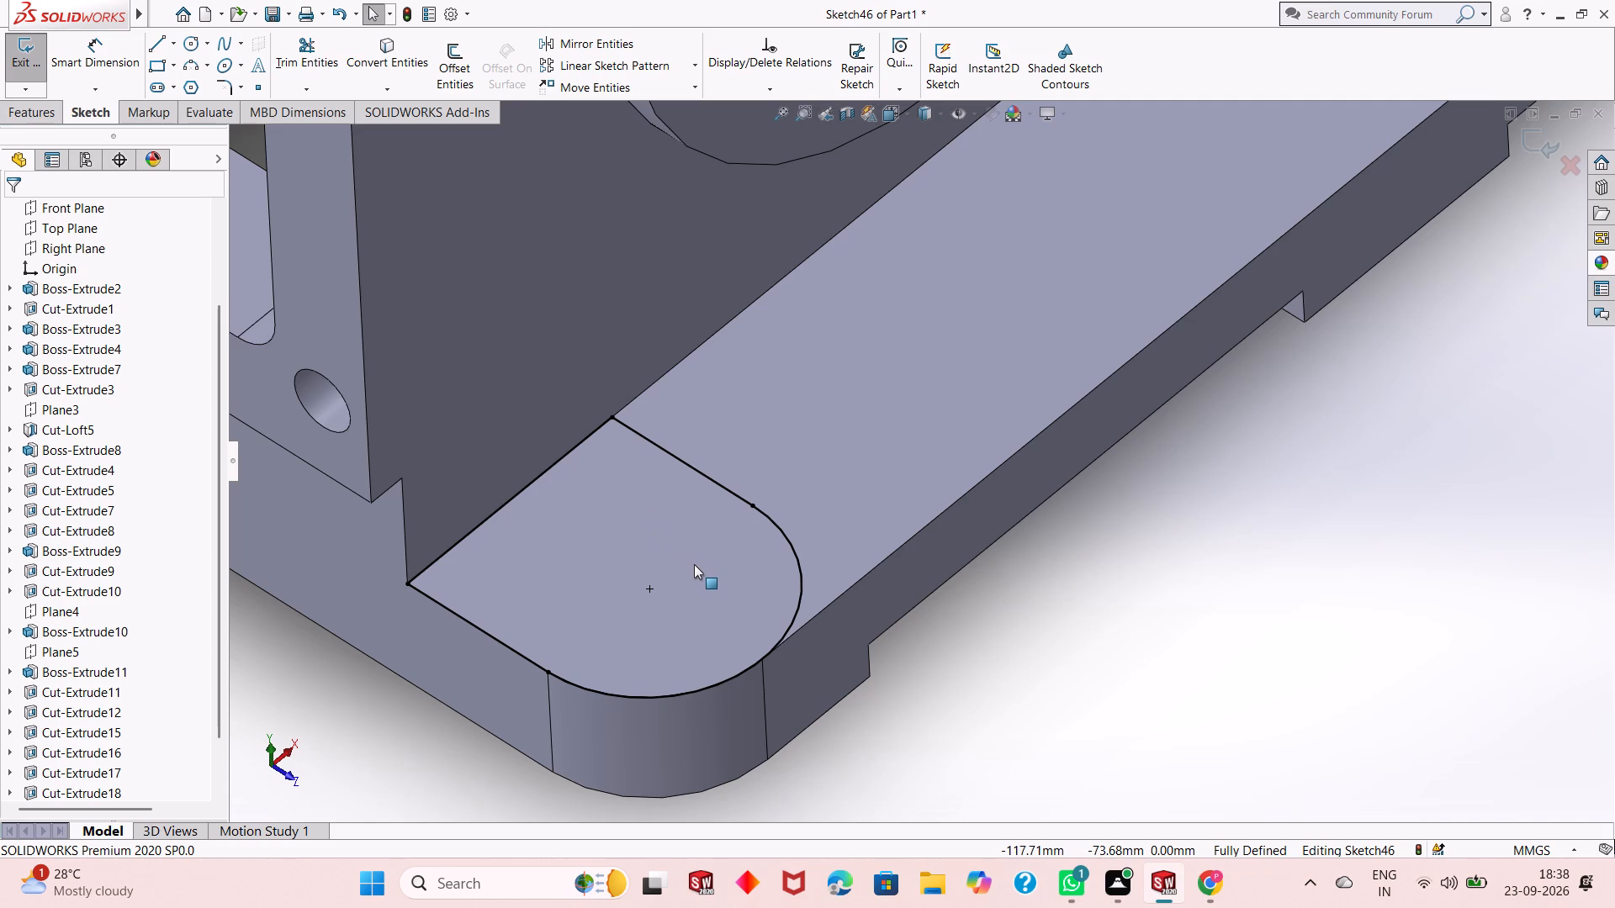
scroll(760, 582, "up", 3)
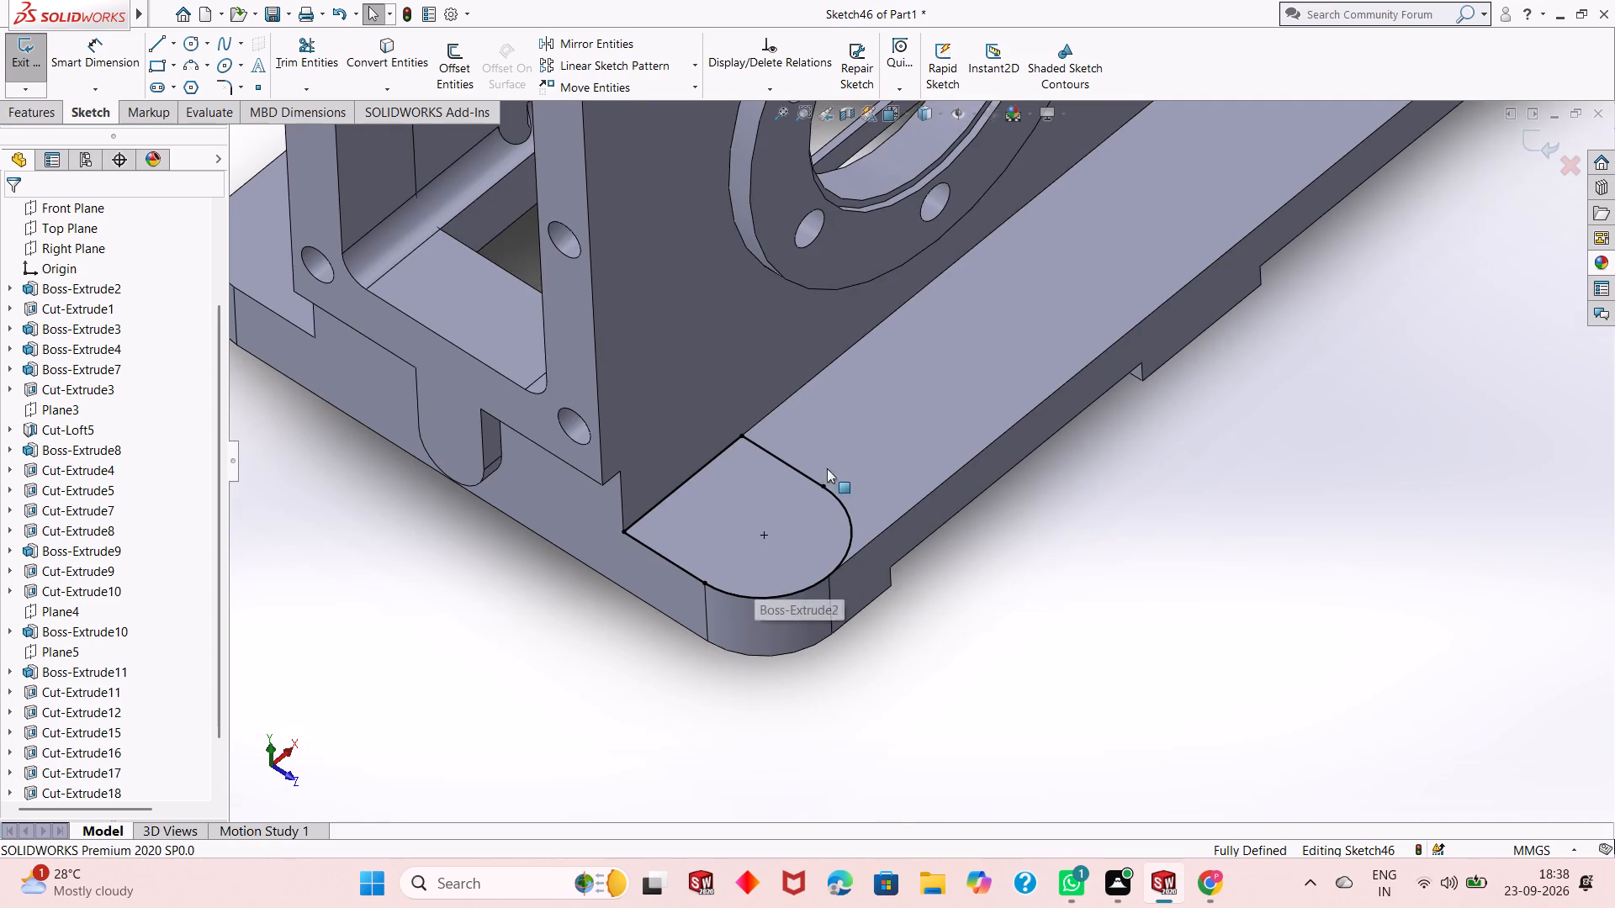
middle_click_drag(905, 494, 802, 522)
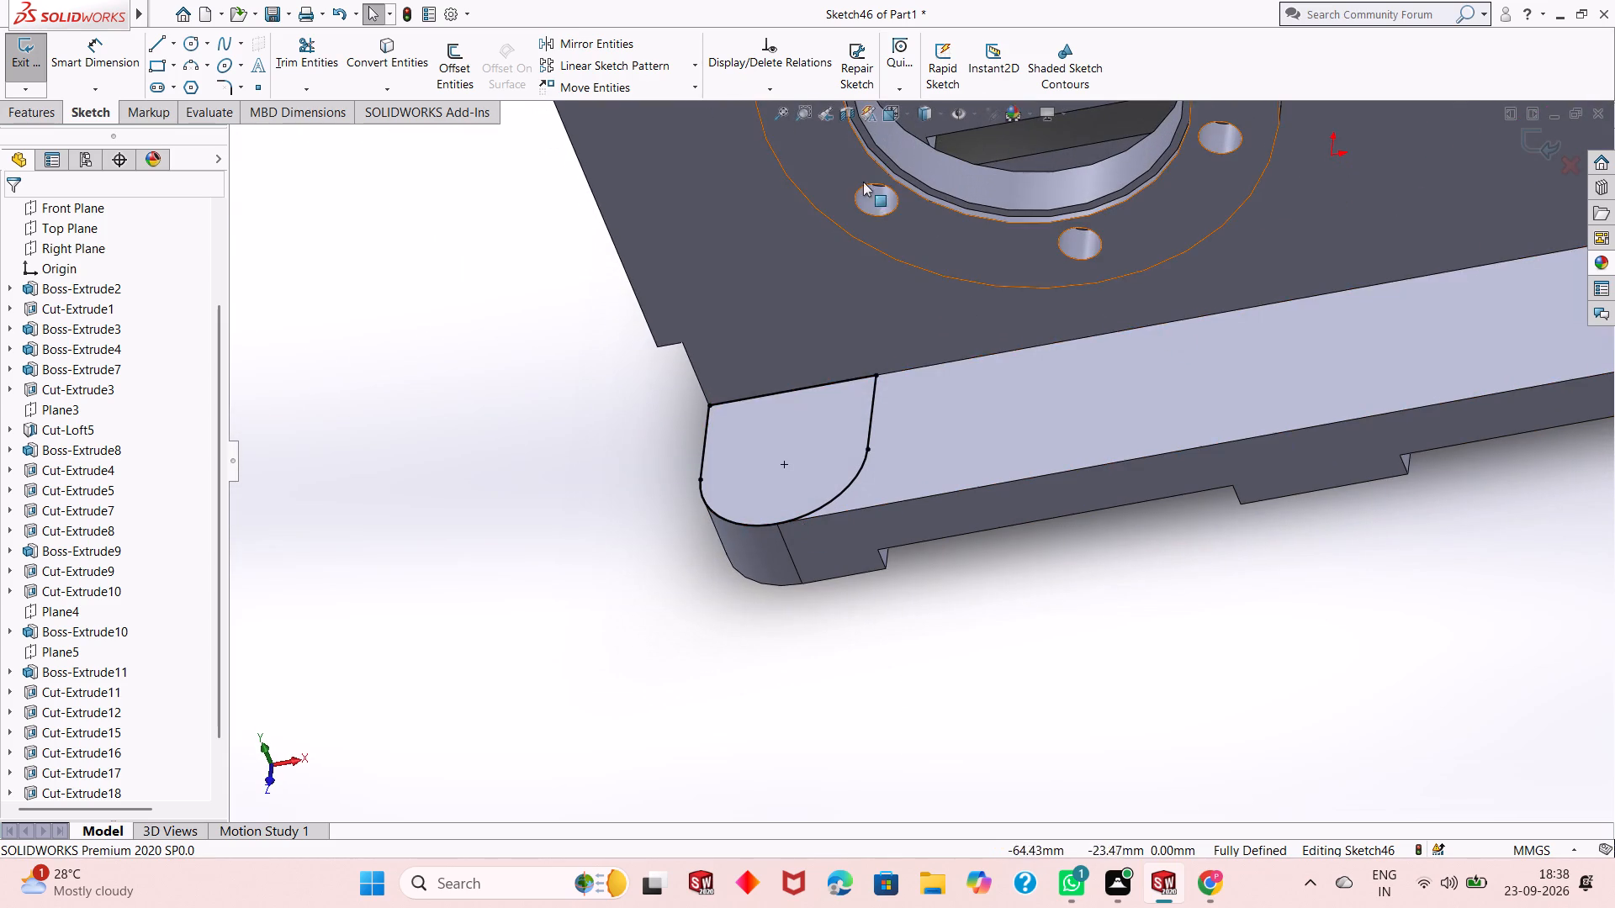
Start a centre-point circle in the current ledge sketch.
left_click(186, 36)
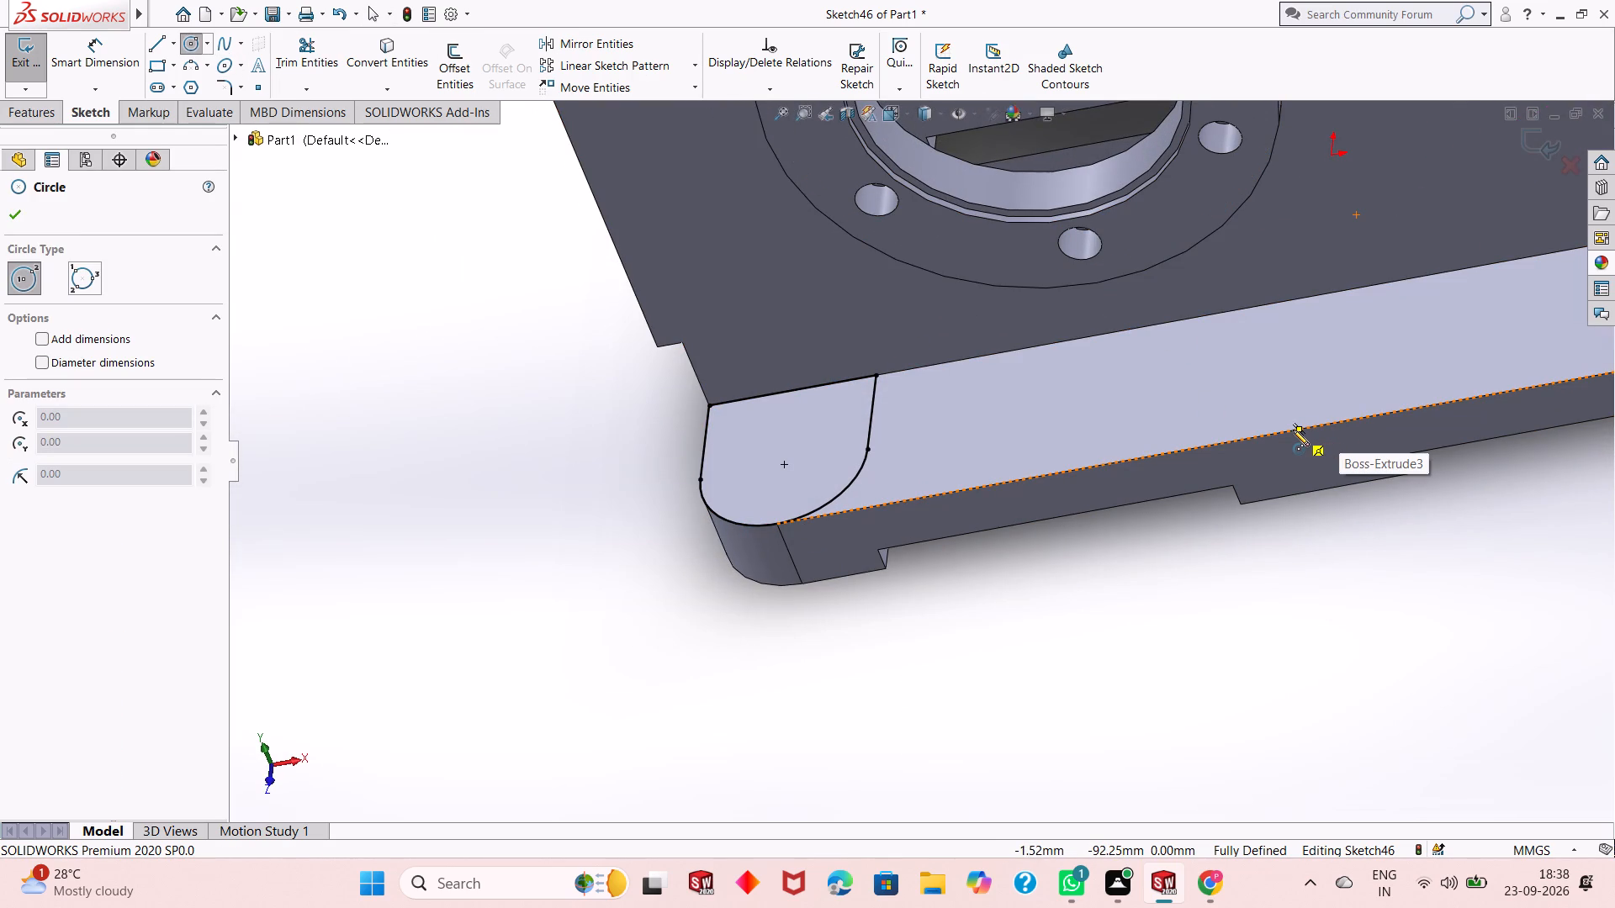
Sketch a circle of 20 mm radius midway along the ledge, level with the corner profile's arc centre, at about X -5 mm.
left_click(1285, 372)
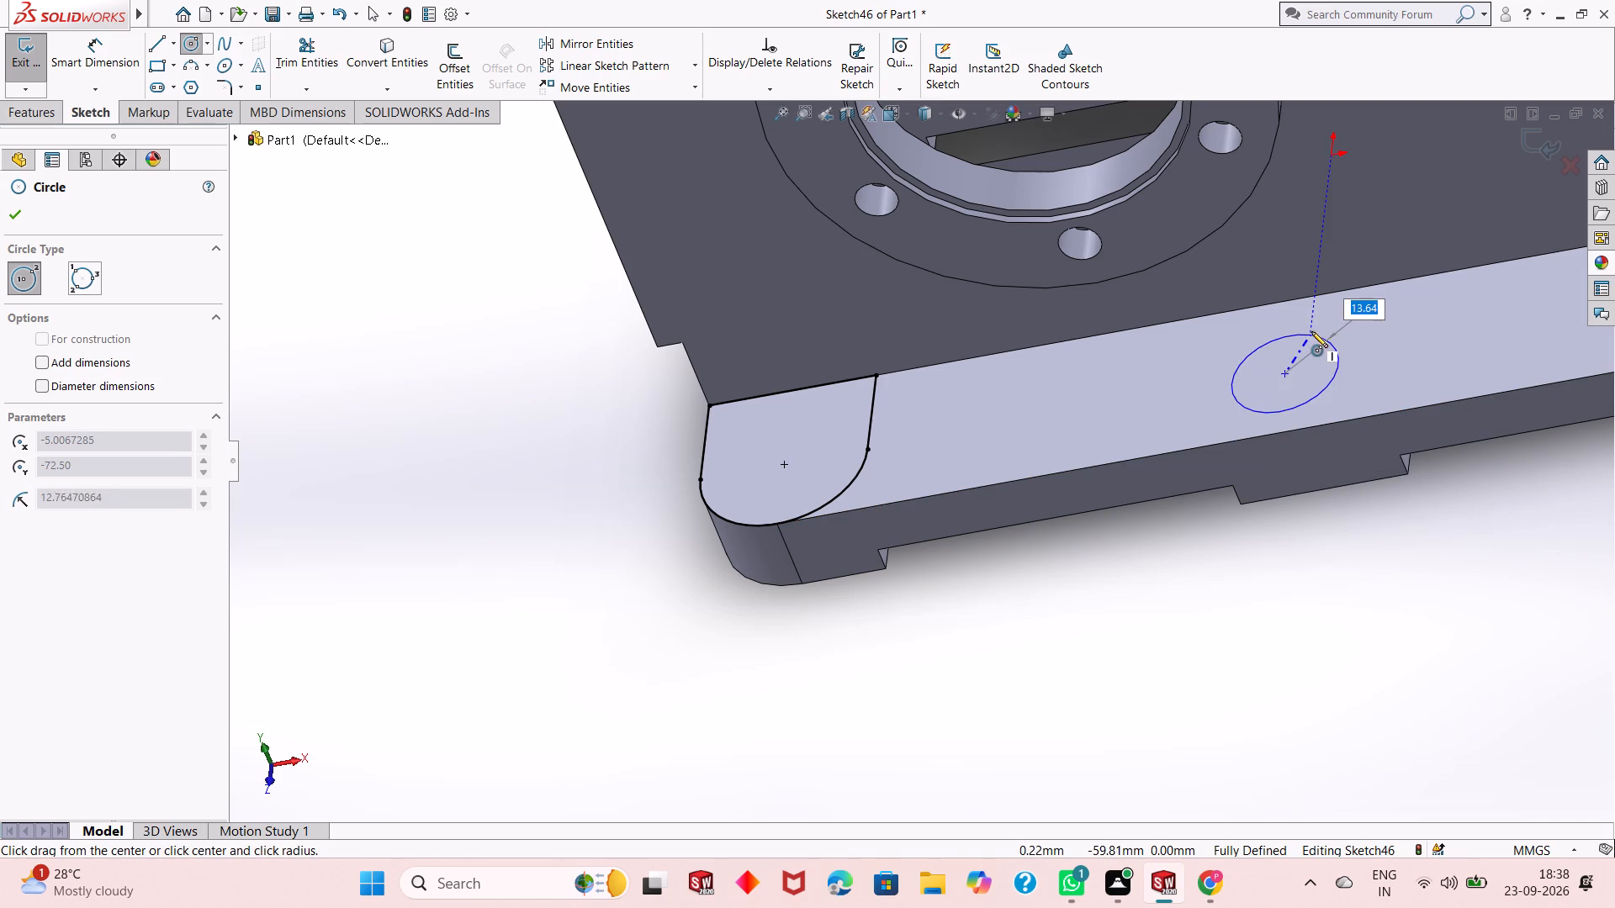
type("20")
key("Return")
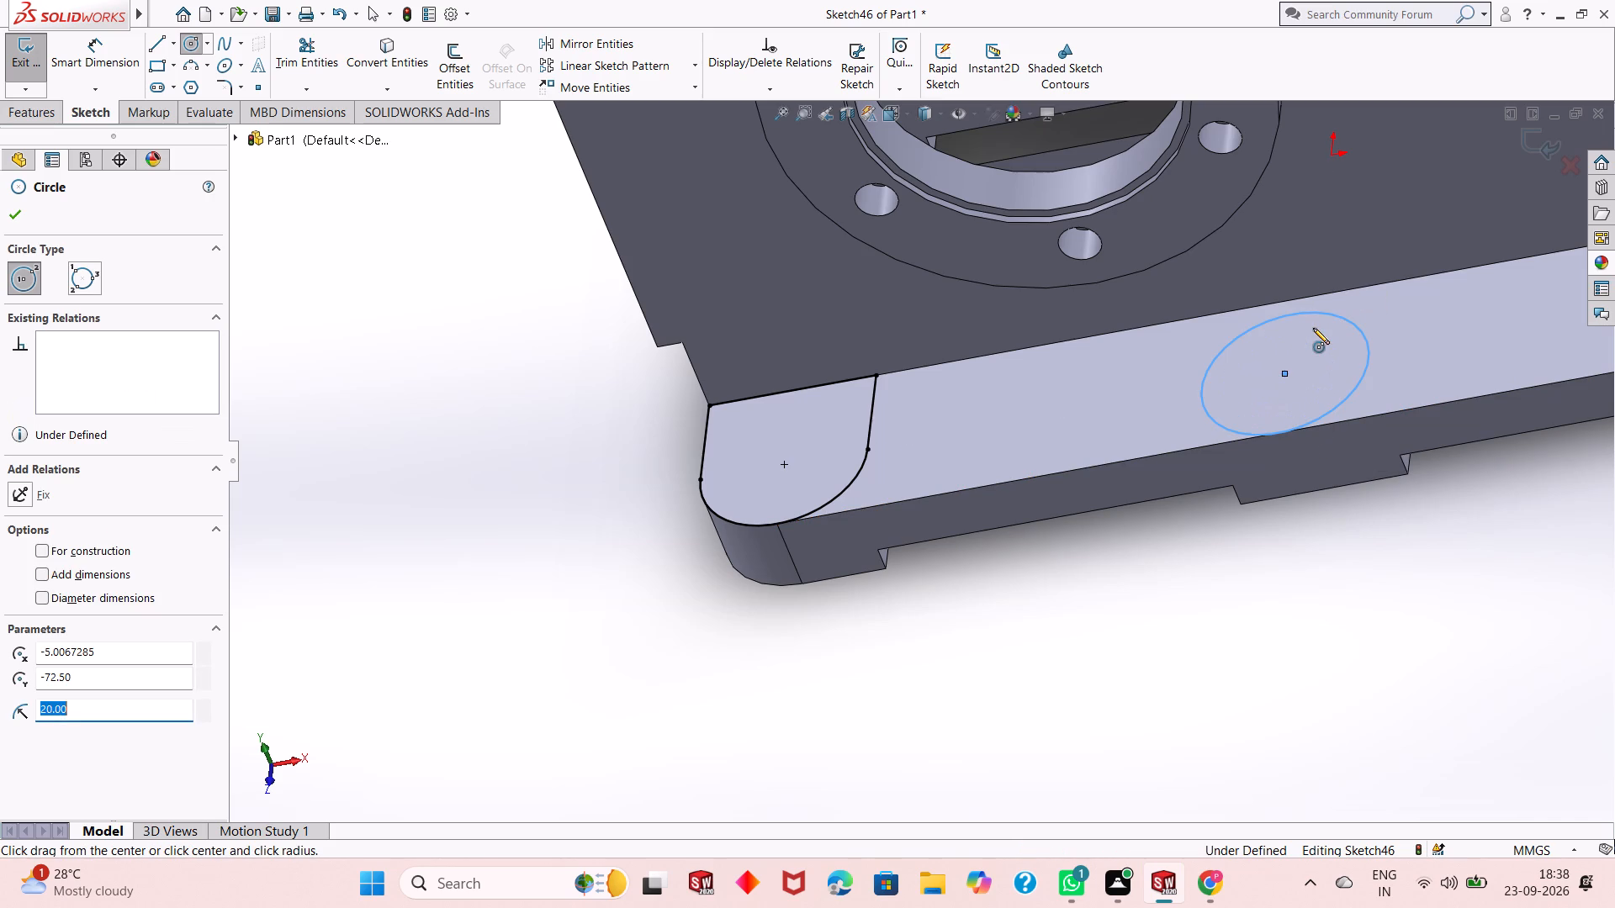
left_click(16, 224)
Dimension the middle circle's diameter at 40 mm.
left_click(73, 67)
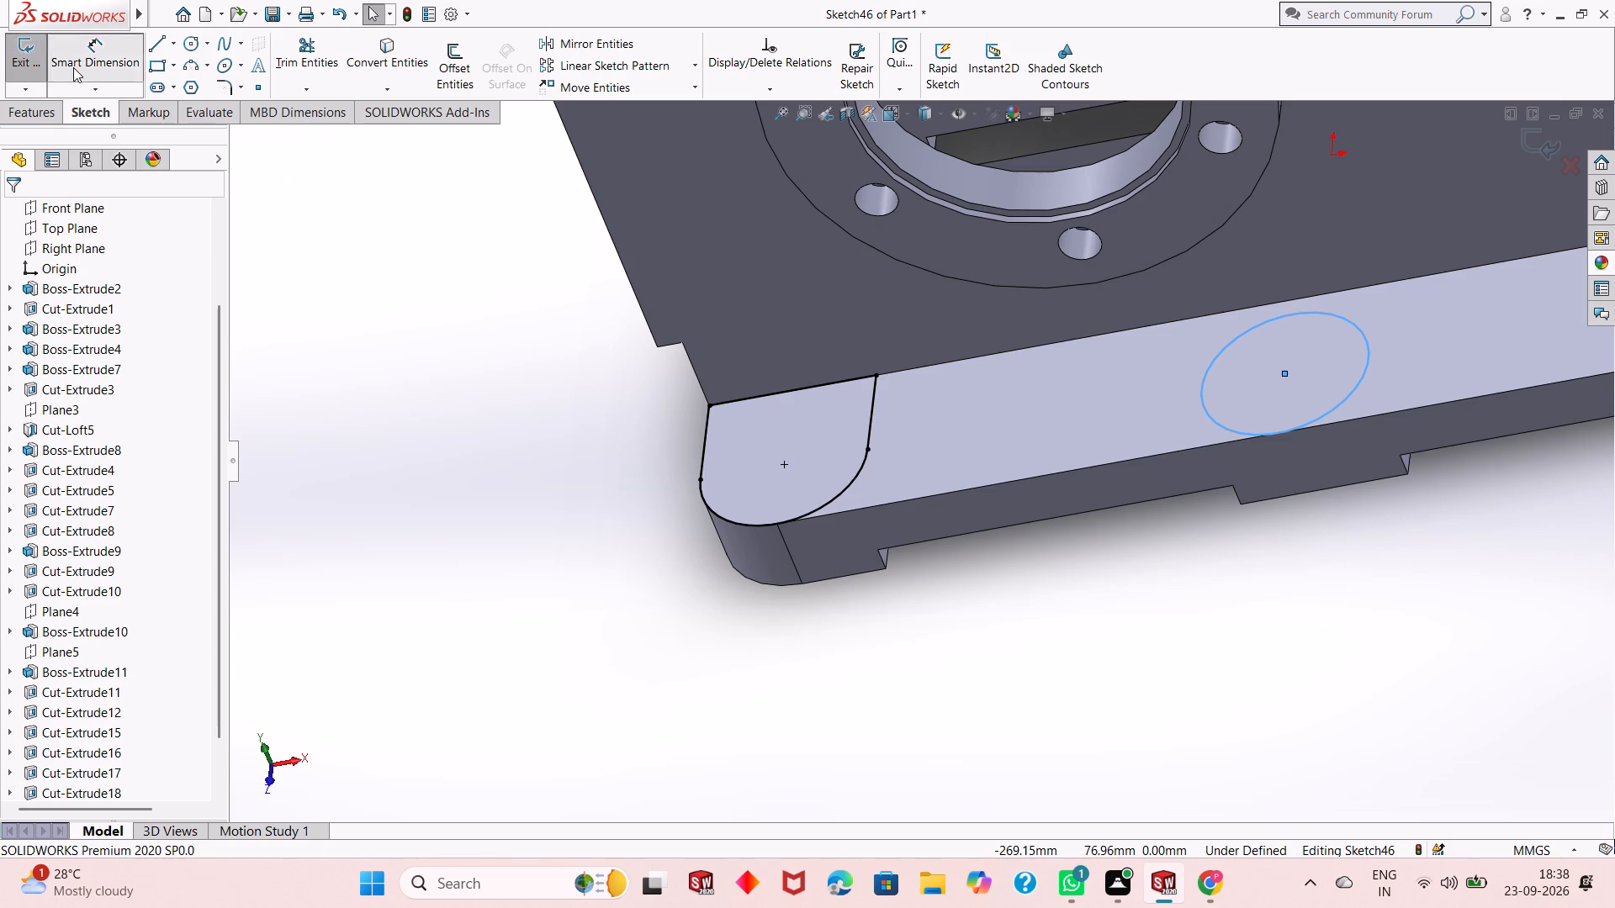
left_click(1350, 398)
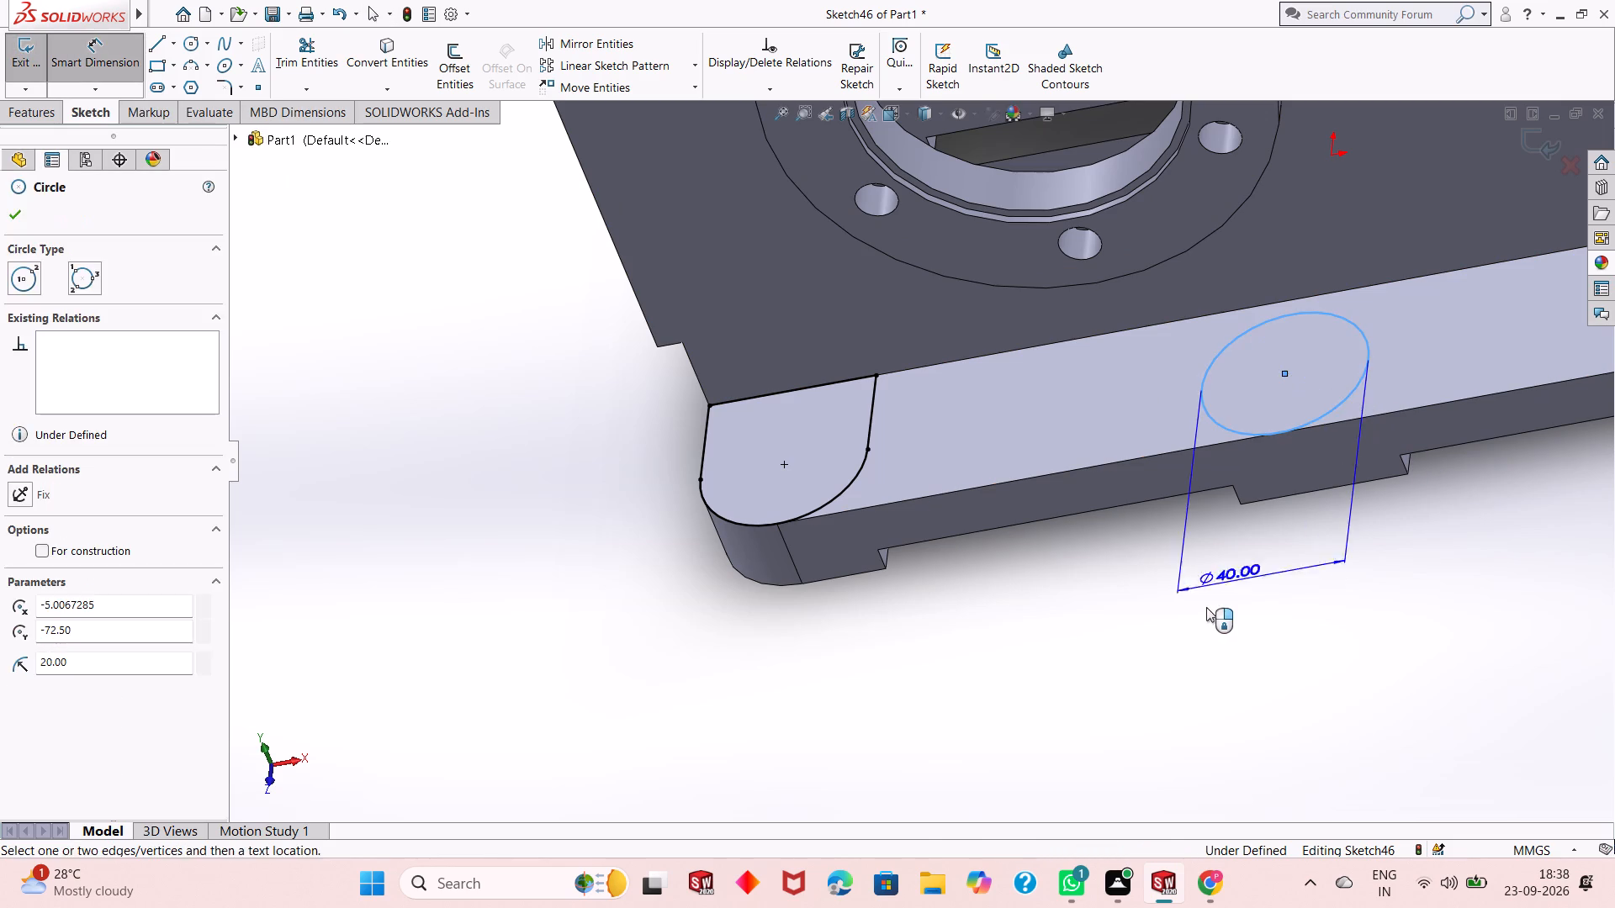
left_click(1203, 613)
key("Return")
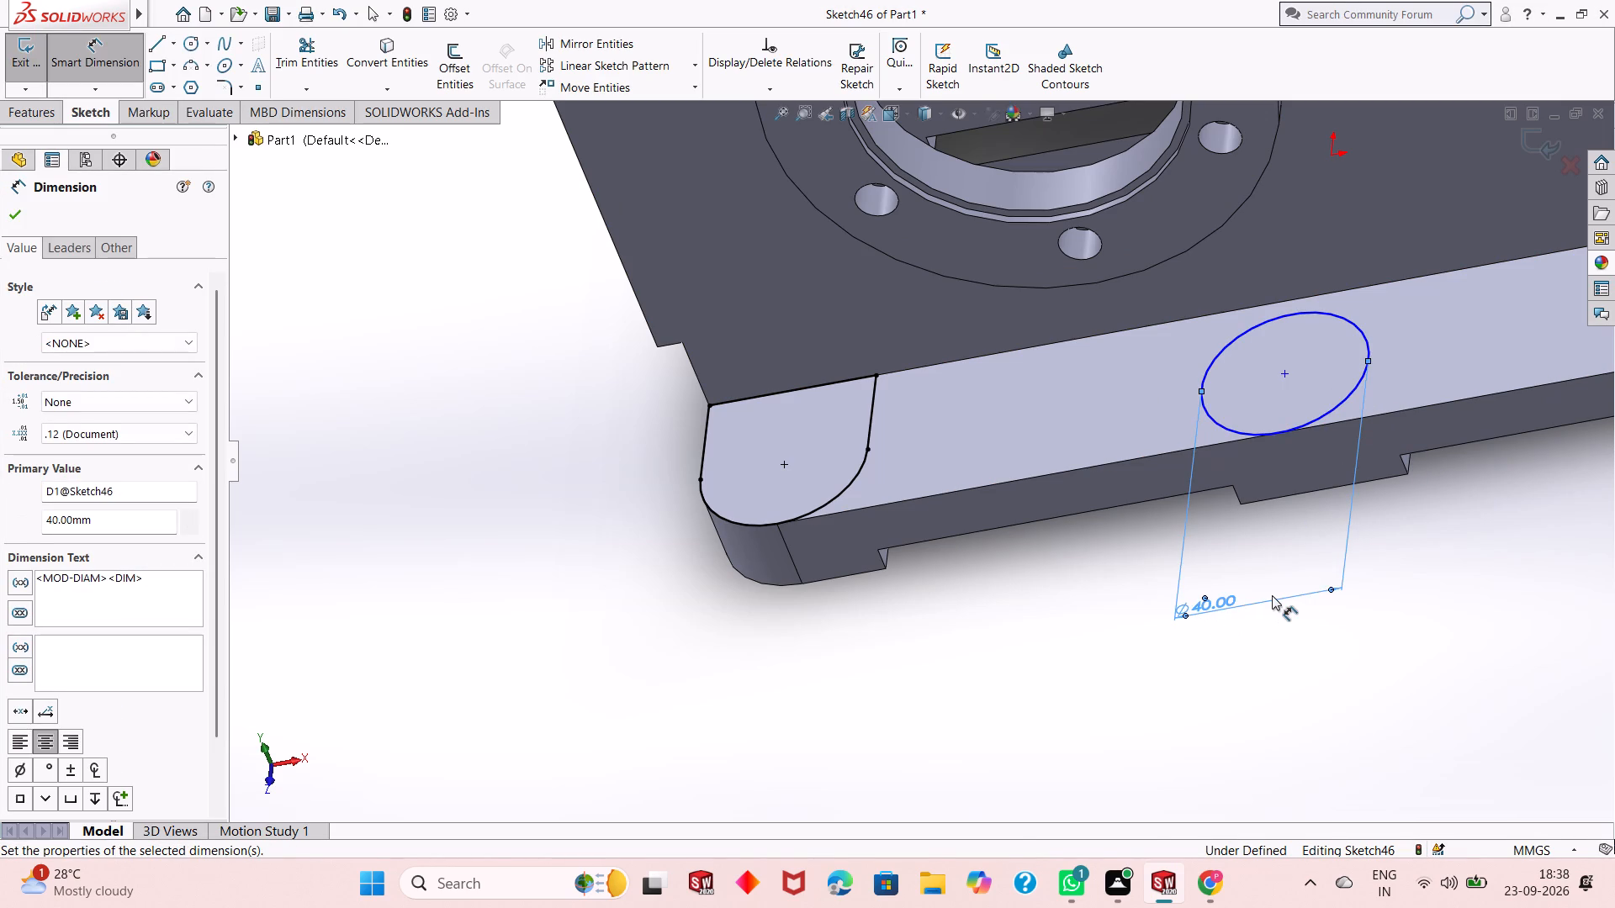
key("ctrl+8")
key("ctrl+8")
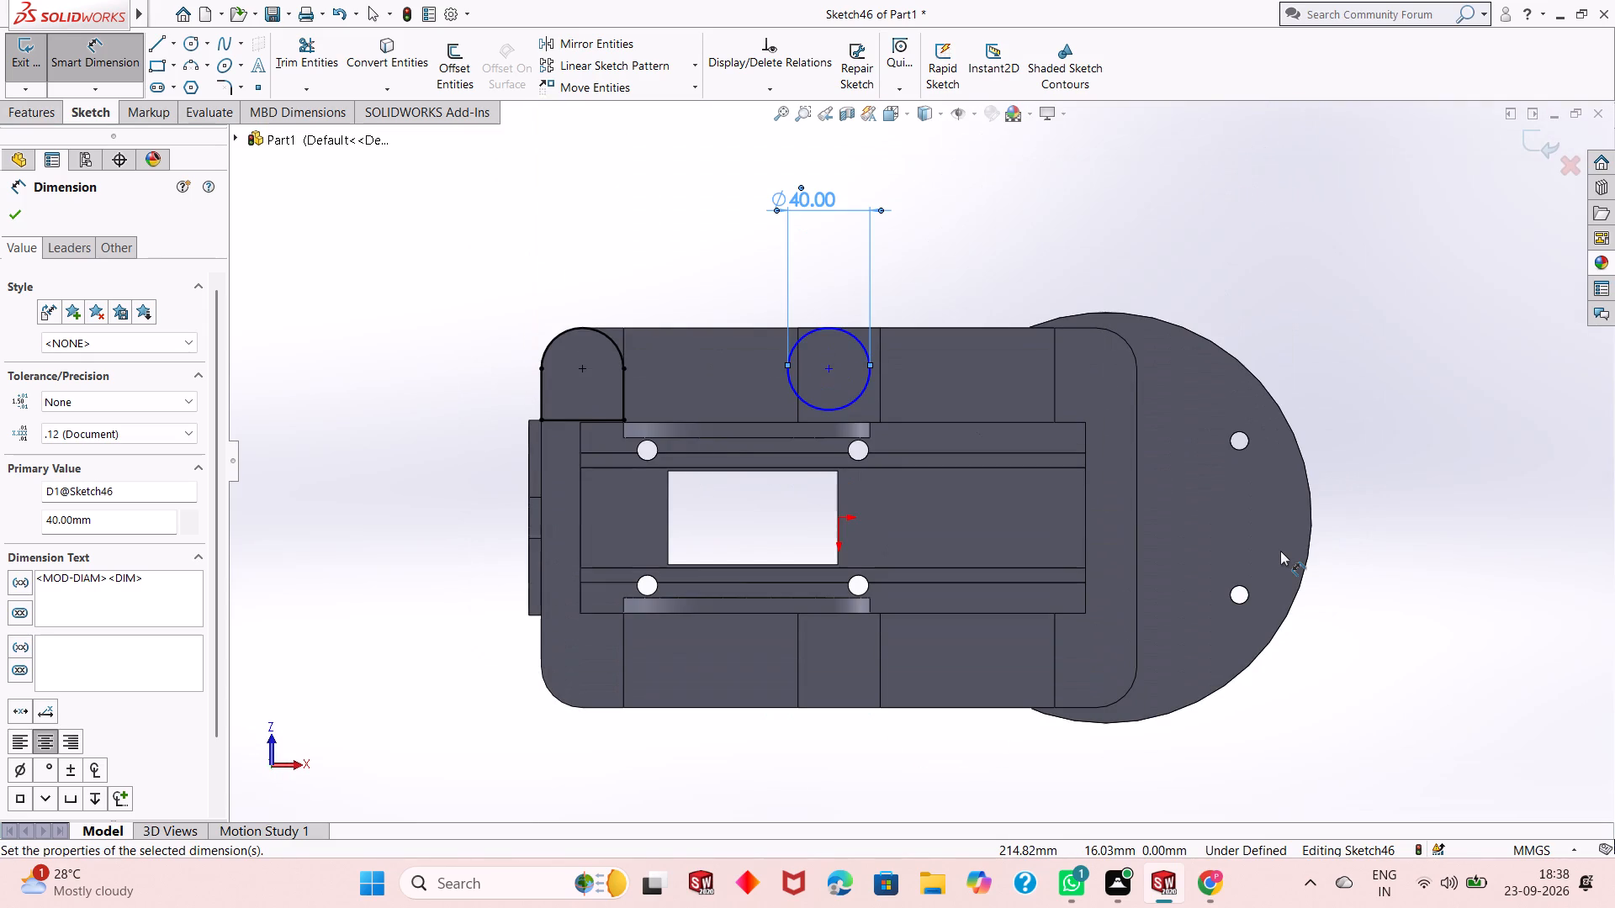
key("ctrl+8")
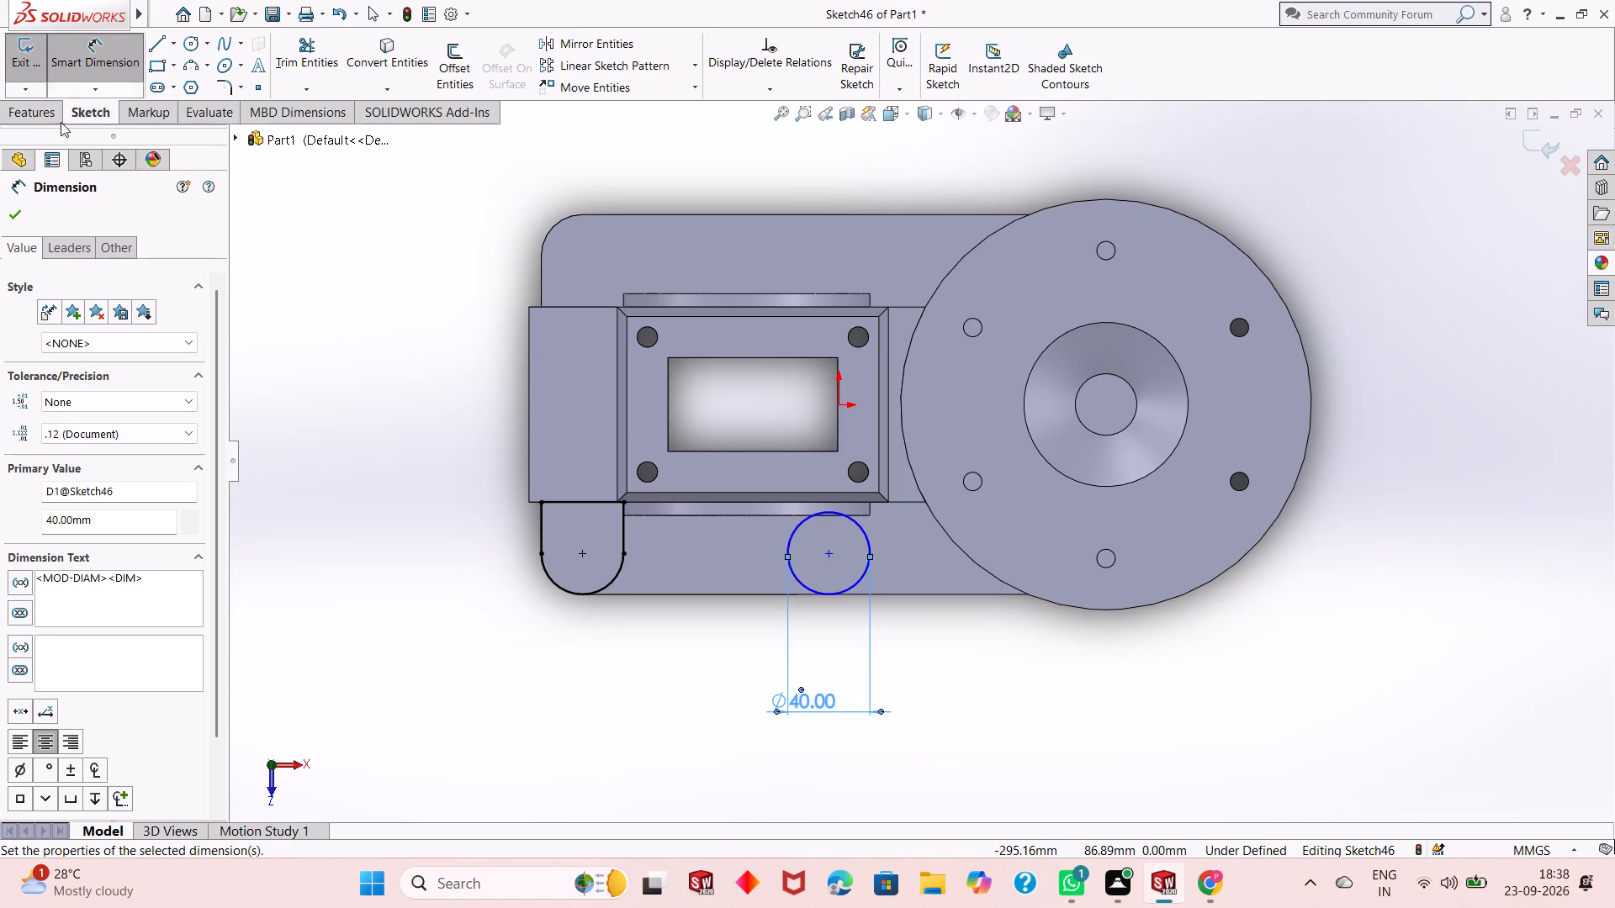
left_click(8, 214)
Draw a 25 mm line from the middle circle's side quadrant to the housing wall and a 40 mm line along the wall.
left_click(157, 46)
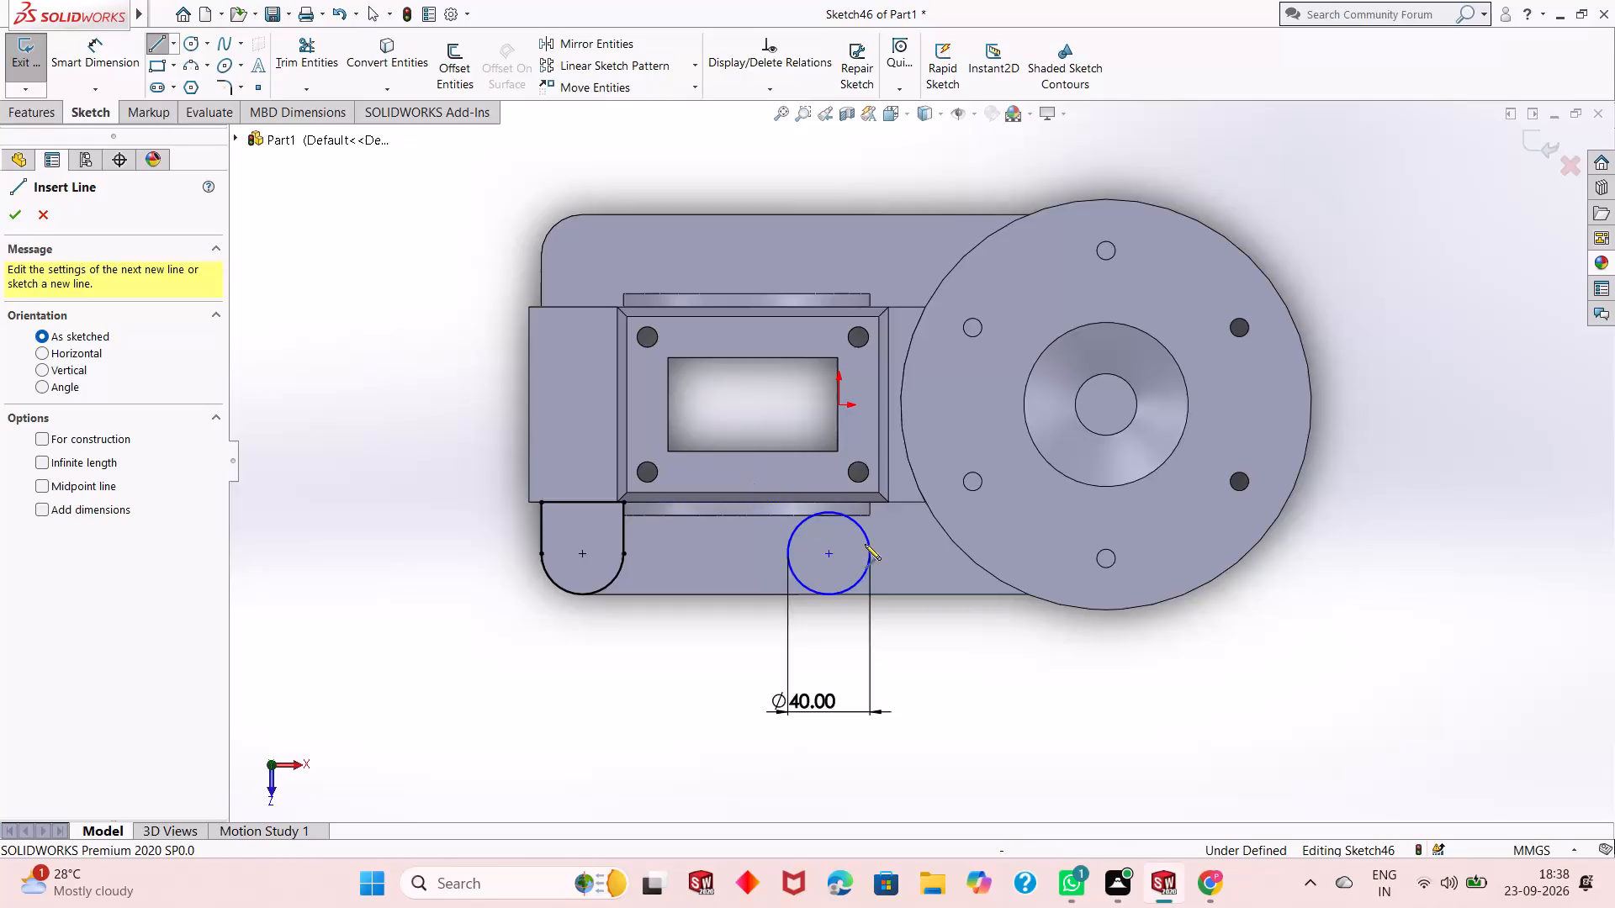
scroll(906, 552, "down", 3)
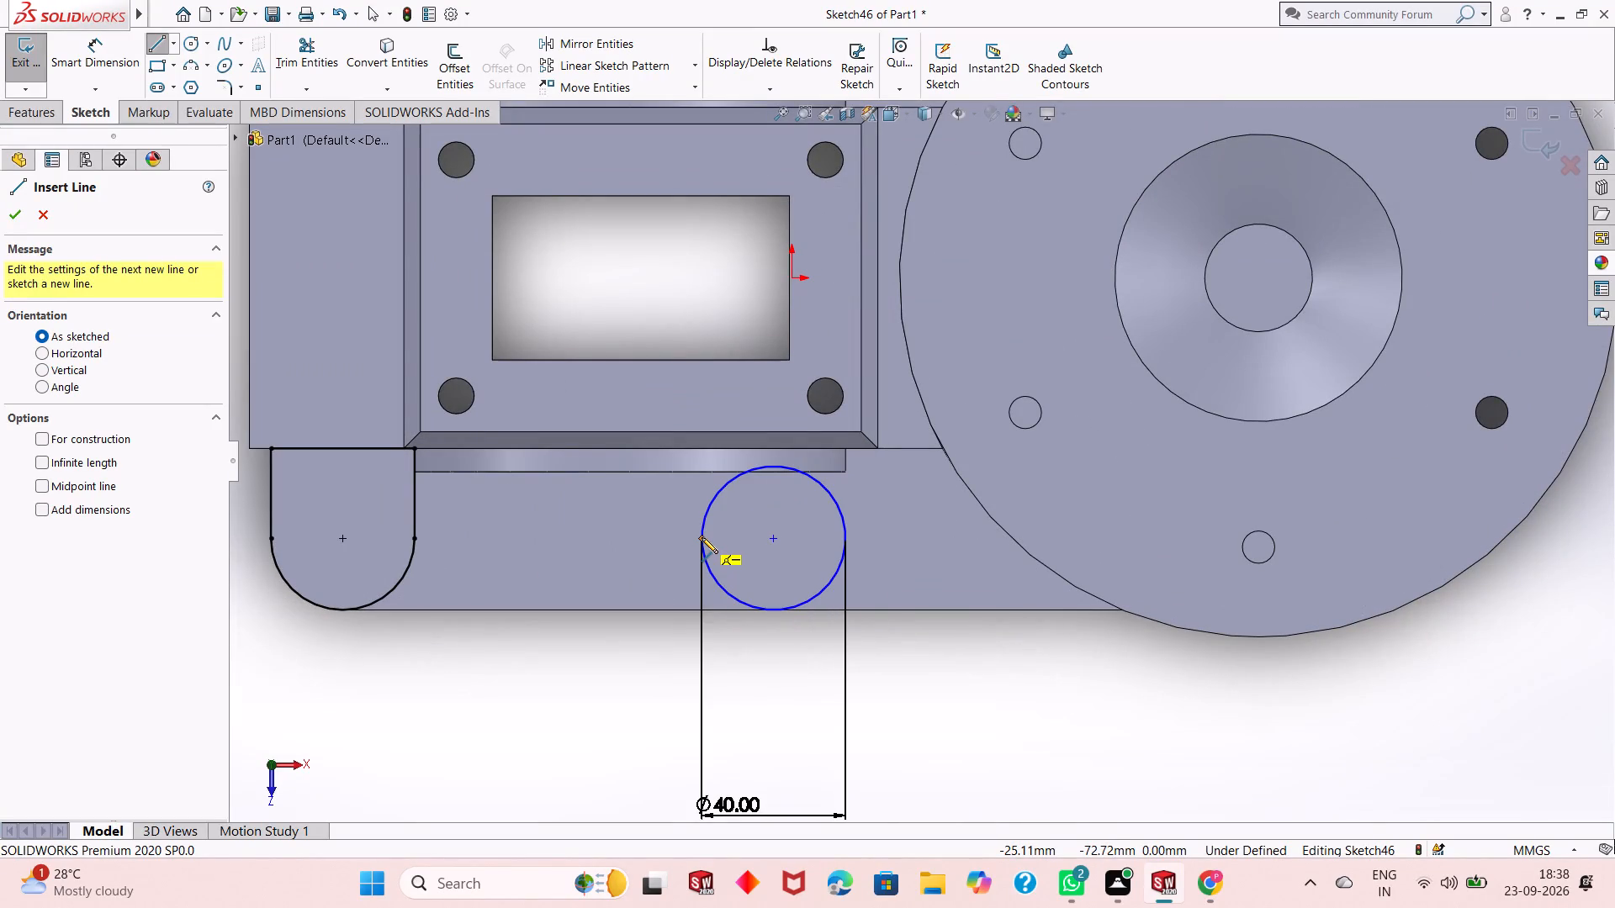
left_click(702, 537)
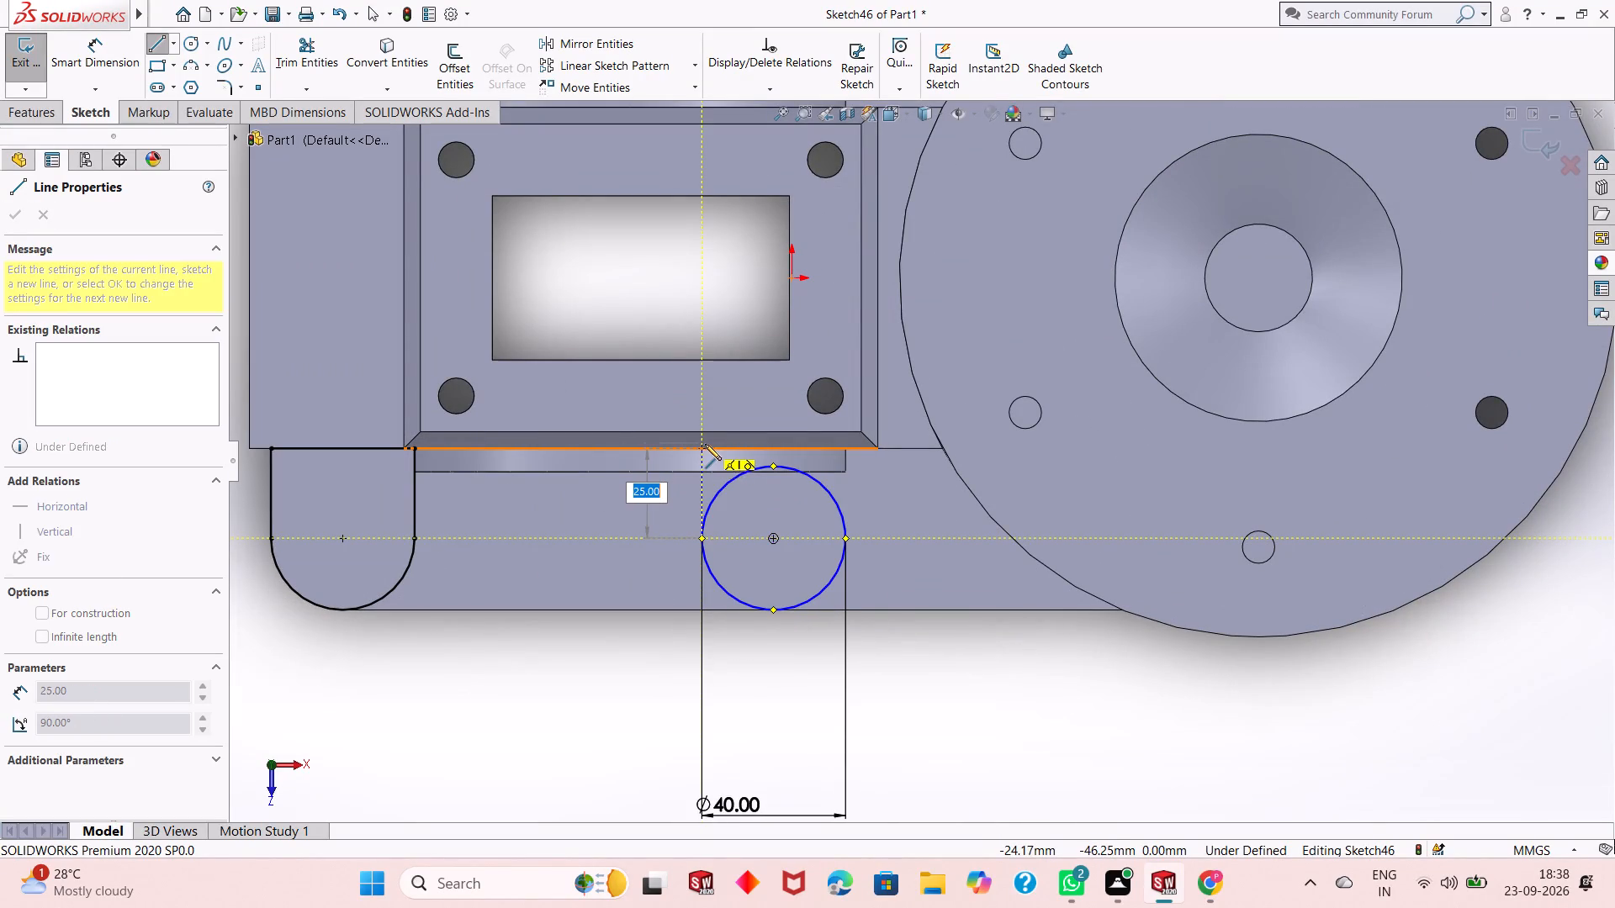
middle_click_drag(700, 457, 700, 428)
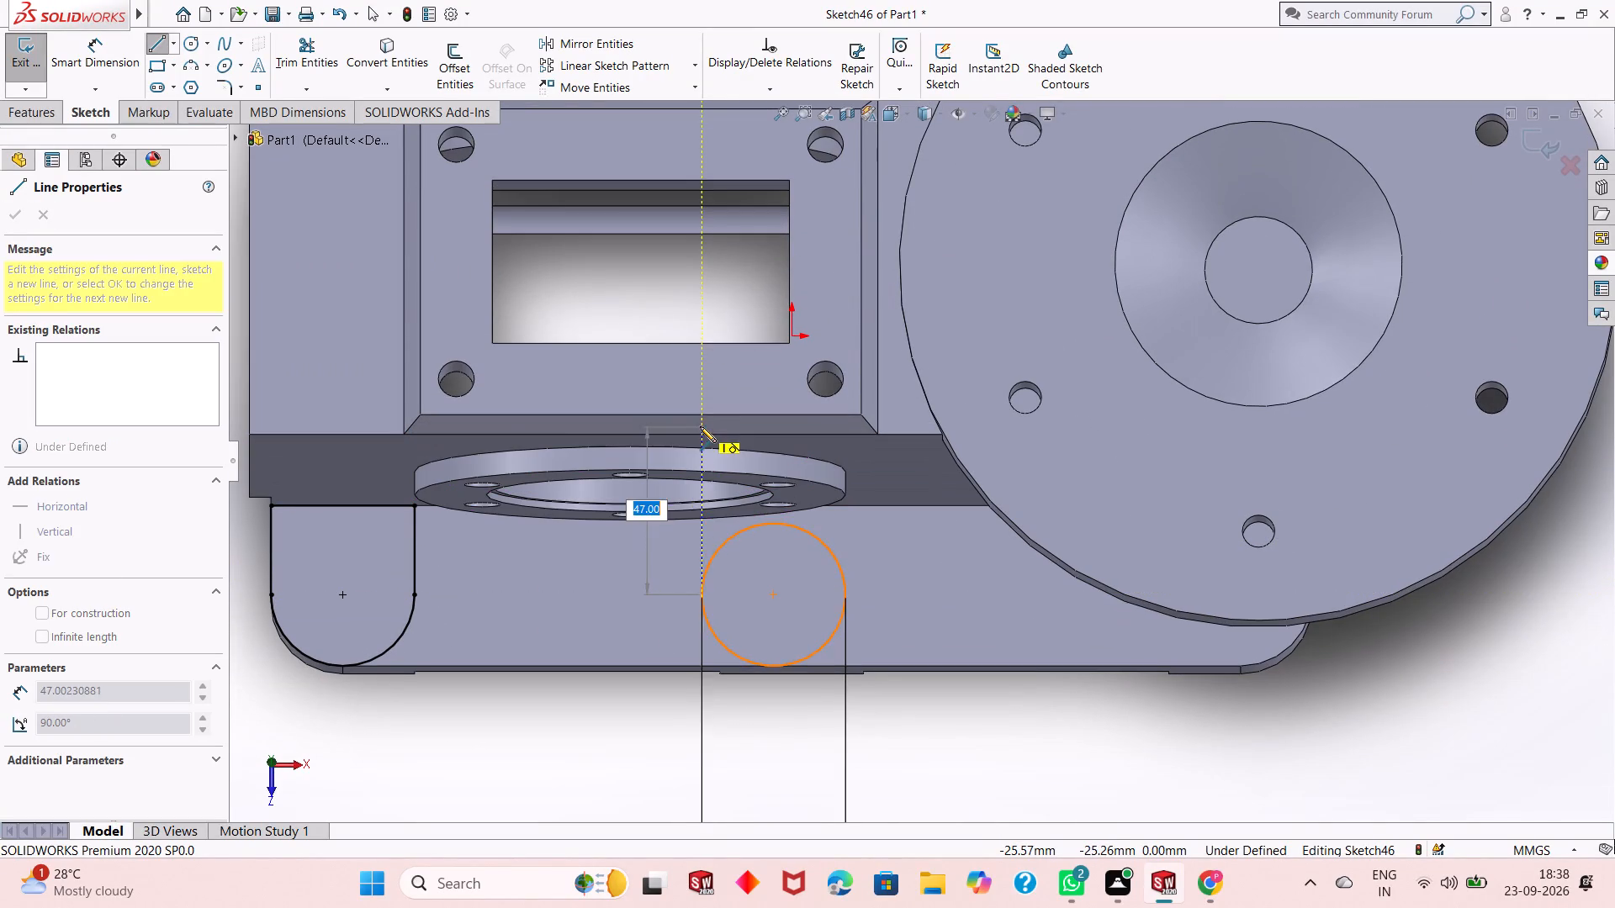
scroll(718, 551, "down", 6)
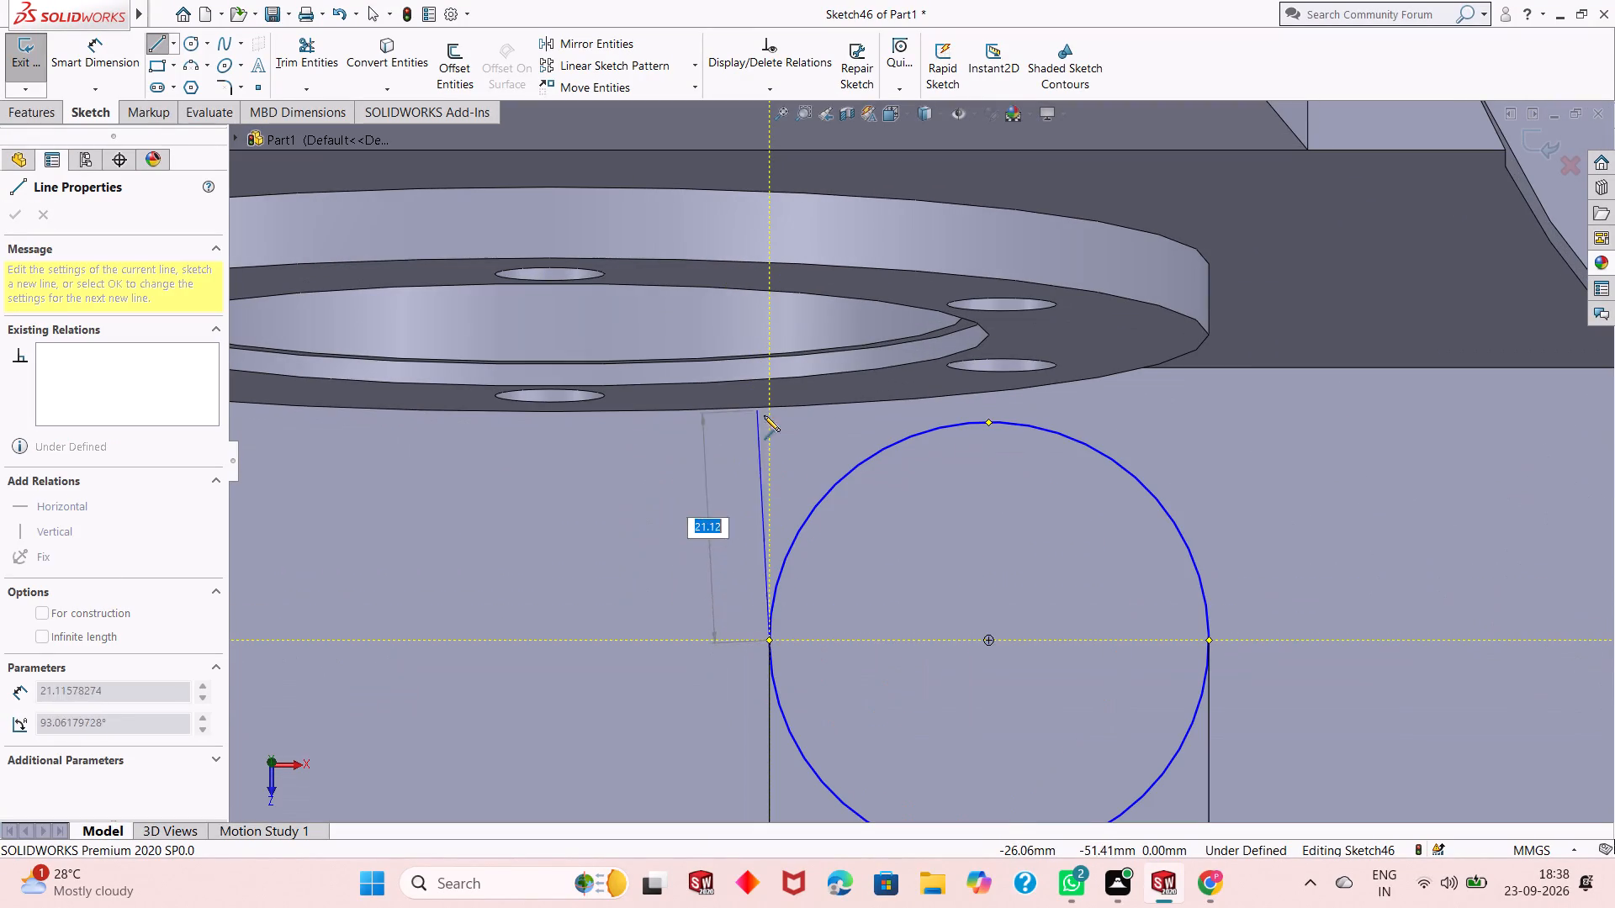
middle_click_drag(784, 450, 784, 304)
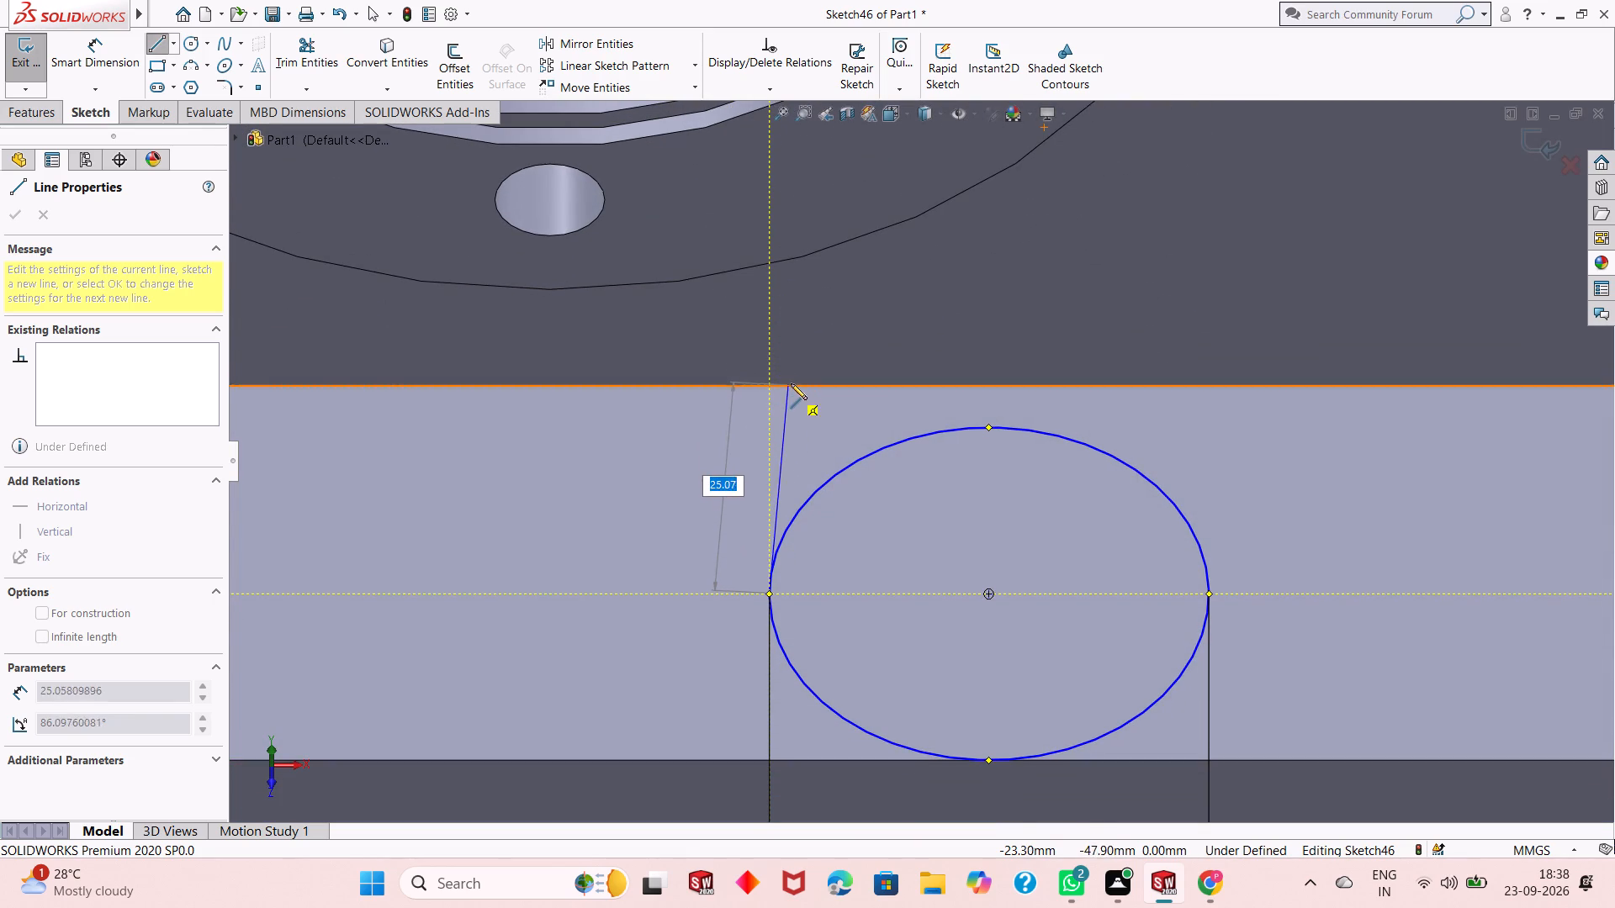
left_click(773, 388)
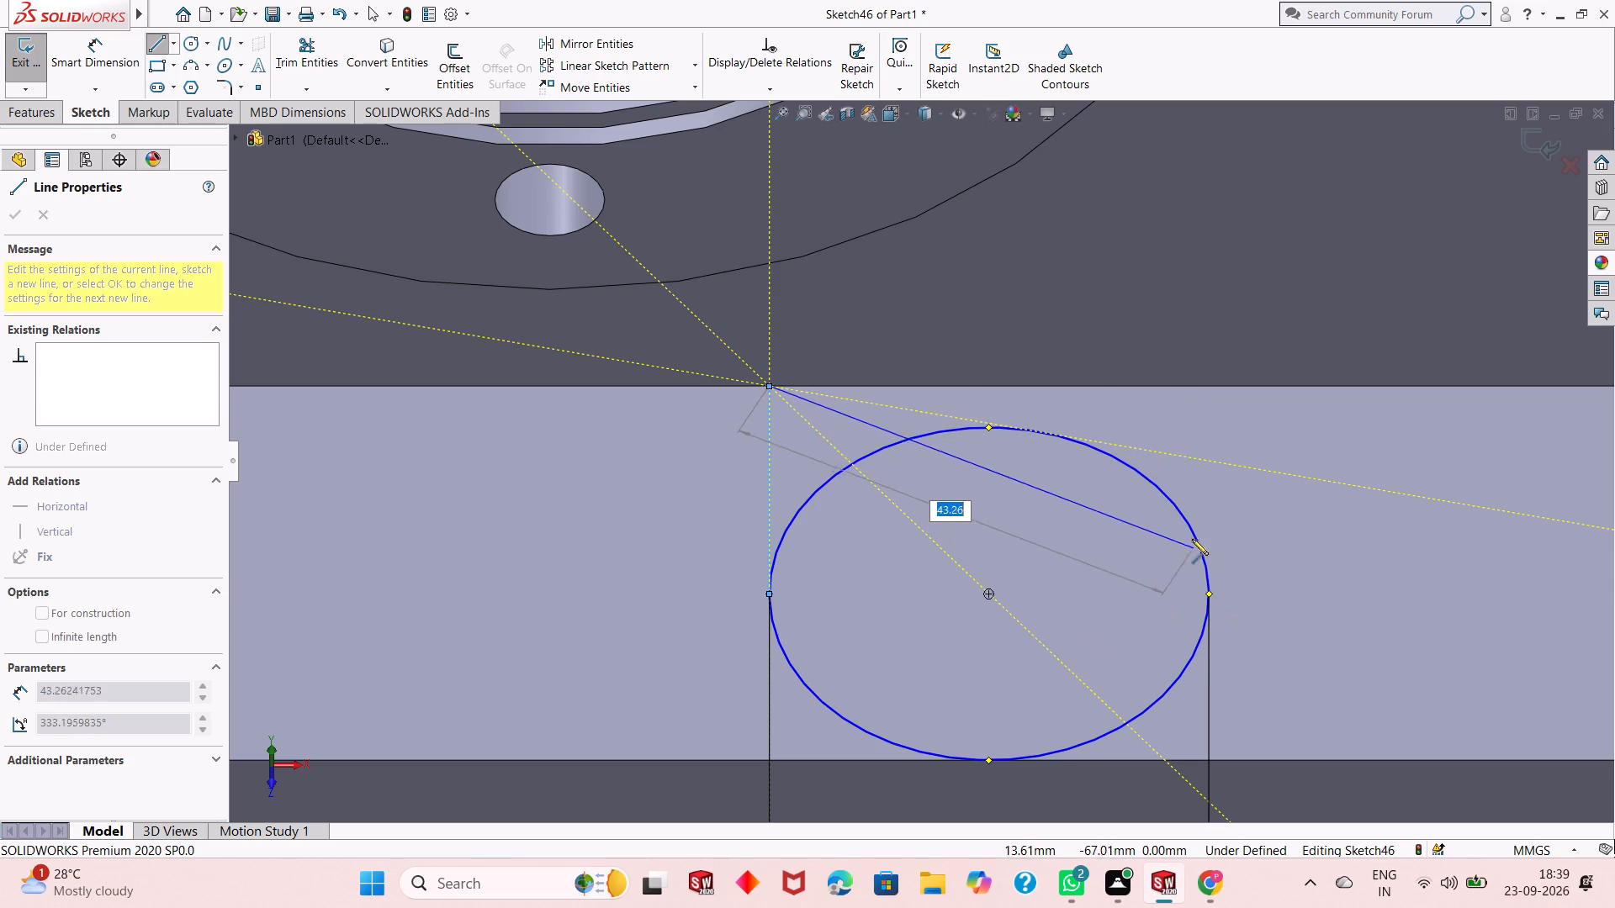
left_click(1209, 384)
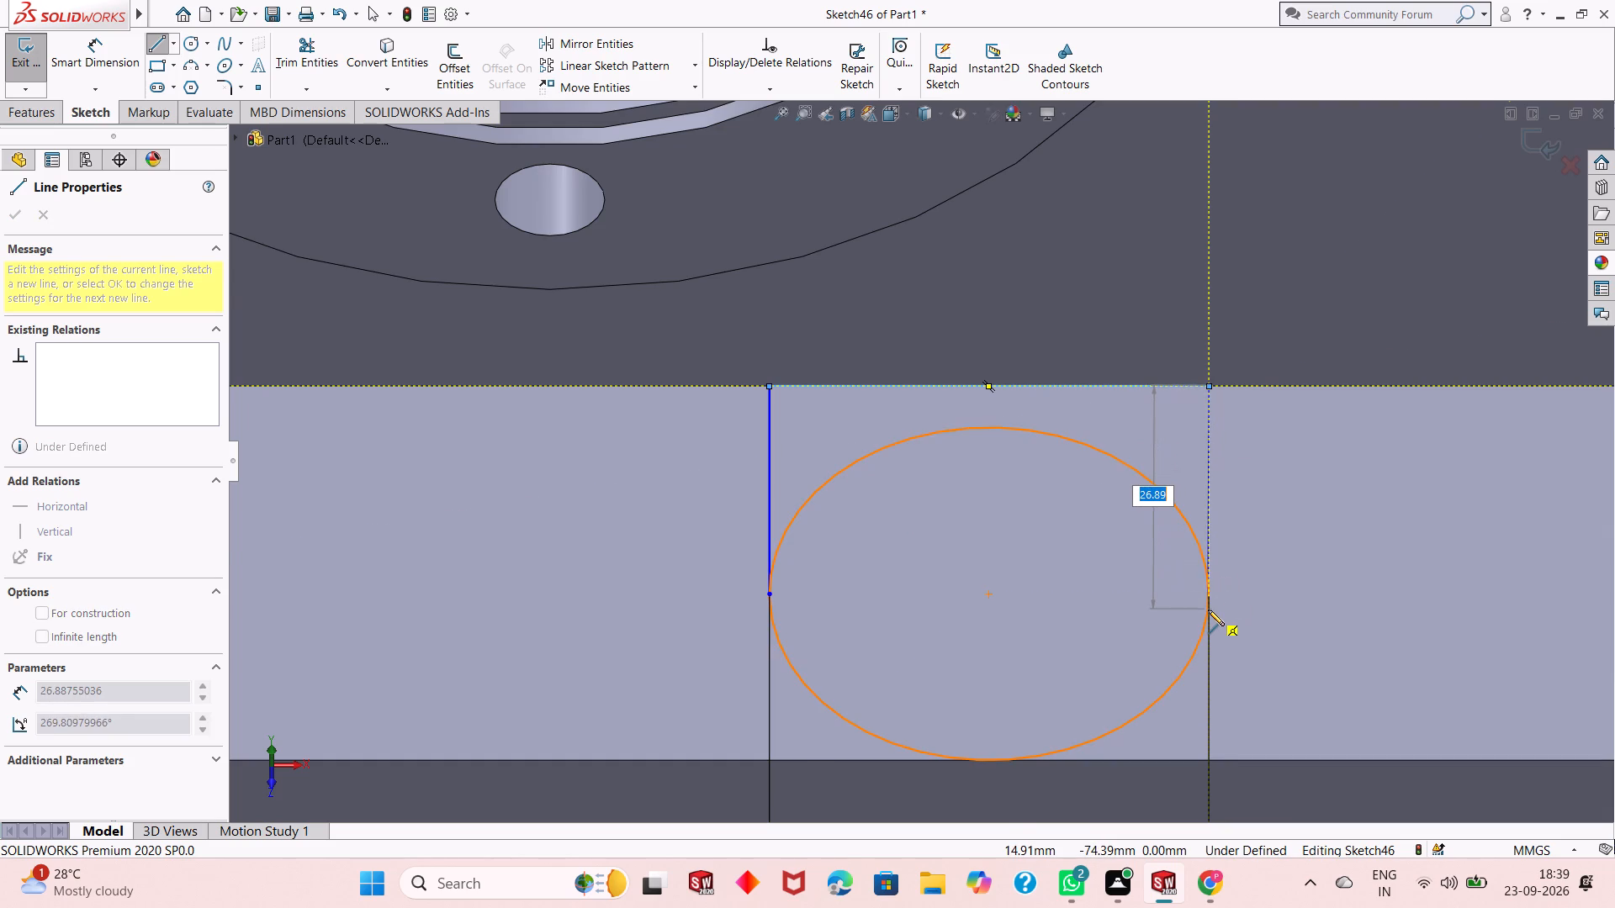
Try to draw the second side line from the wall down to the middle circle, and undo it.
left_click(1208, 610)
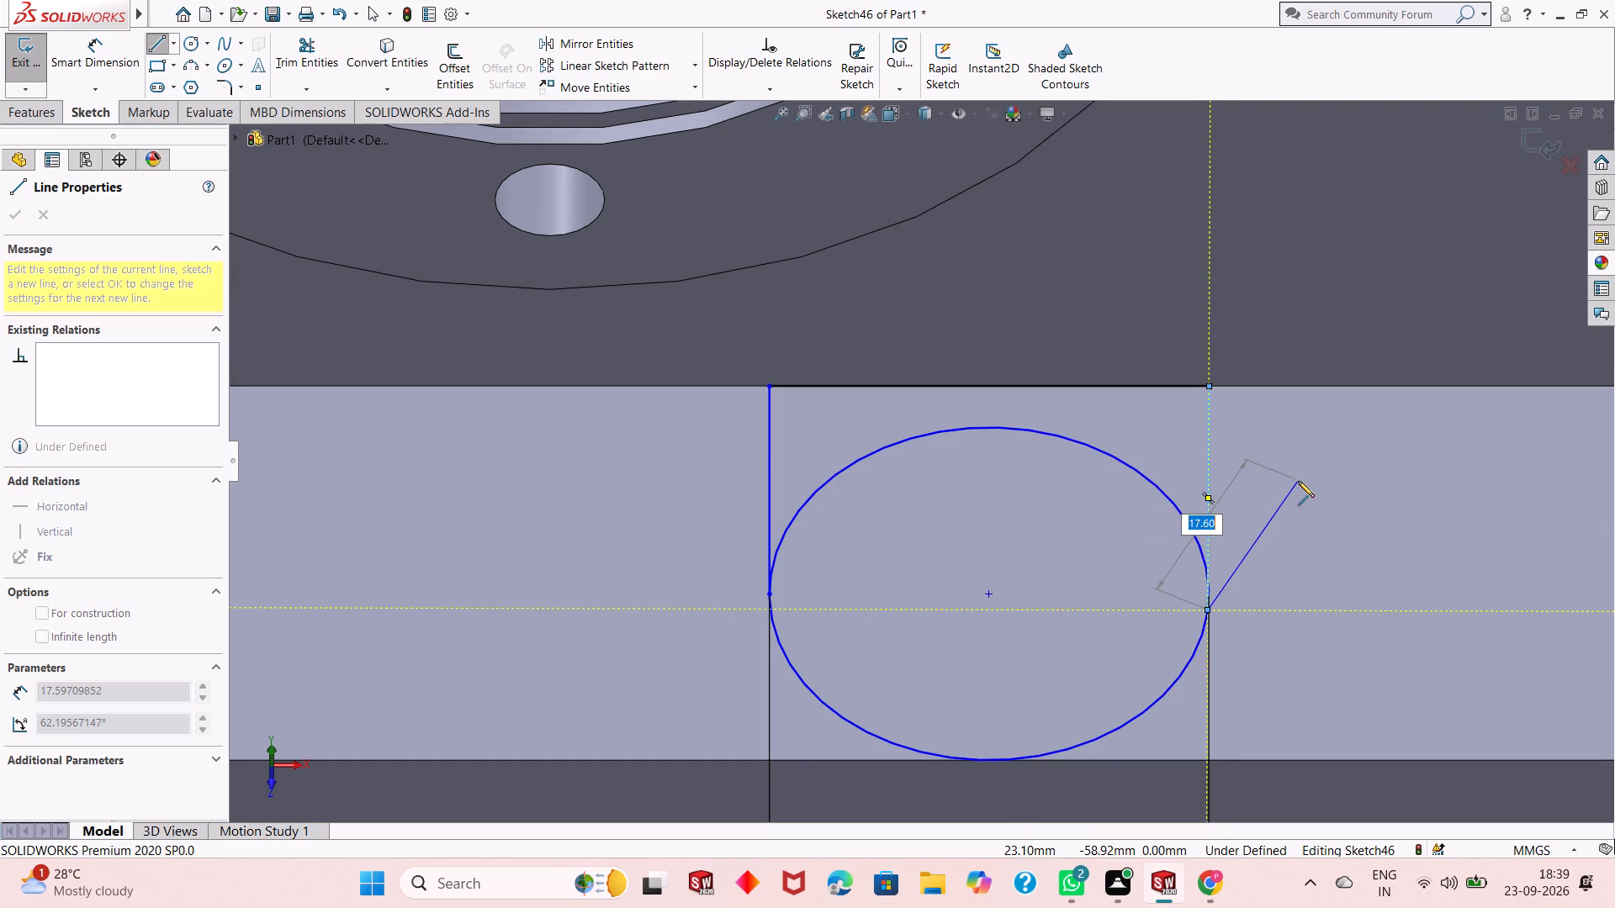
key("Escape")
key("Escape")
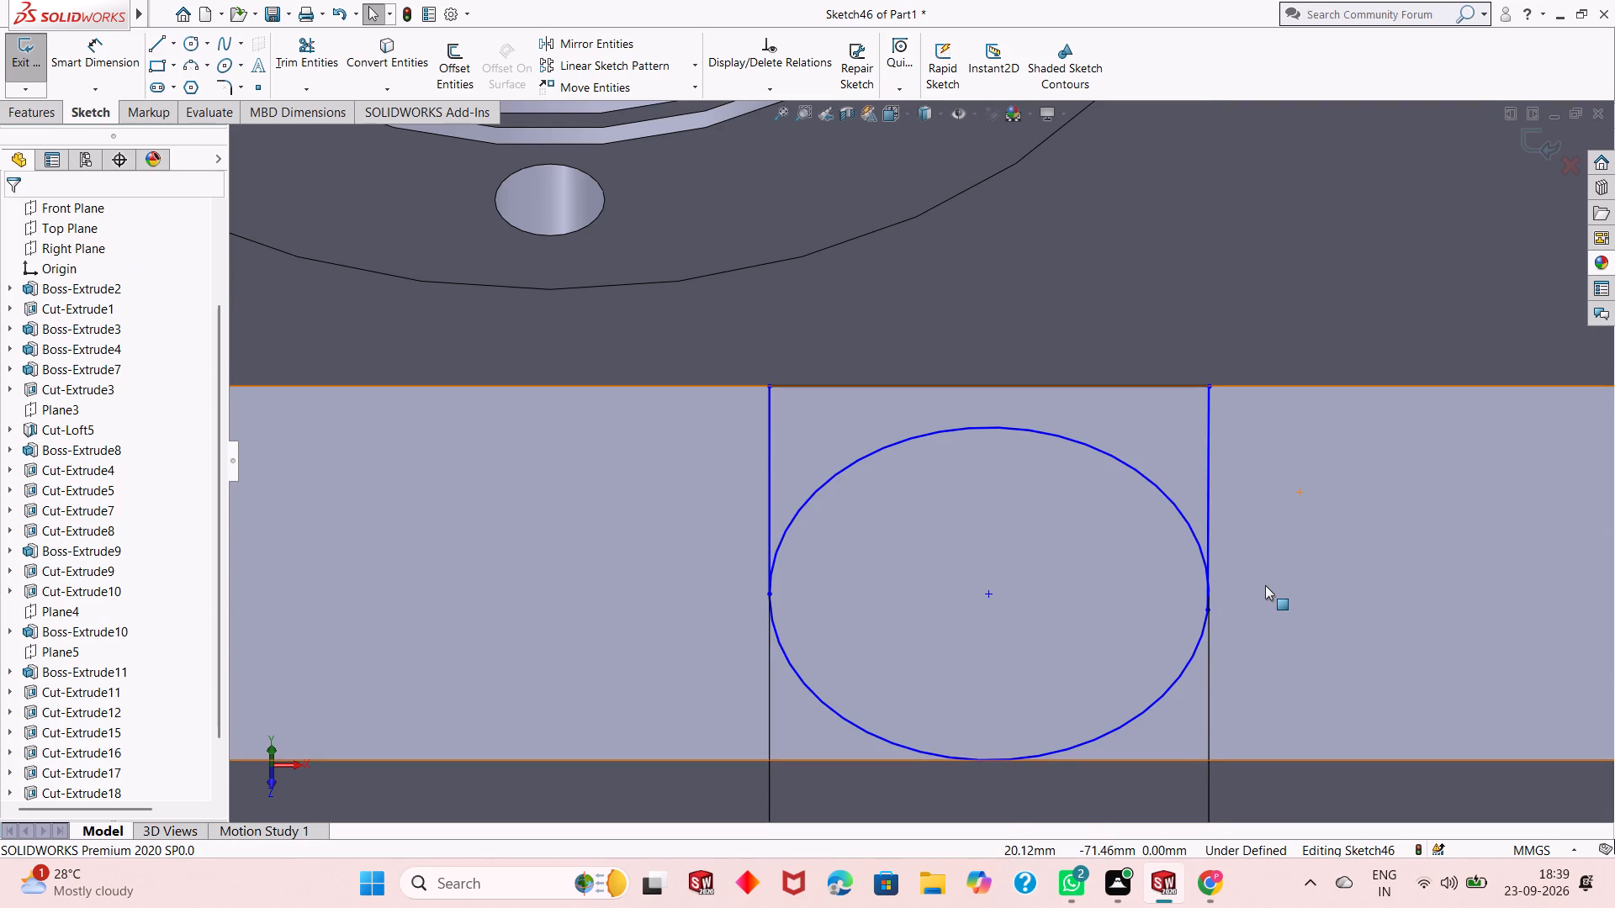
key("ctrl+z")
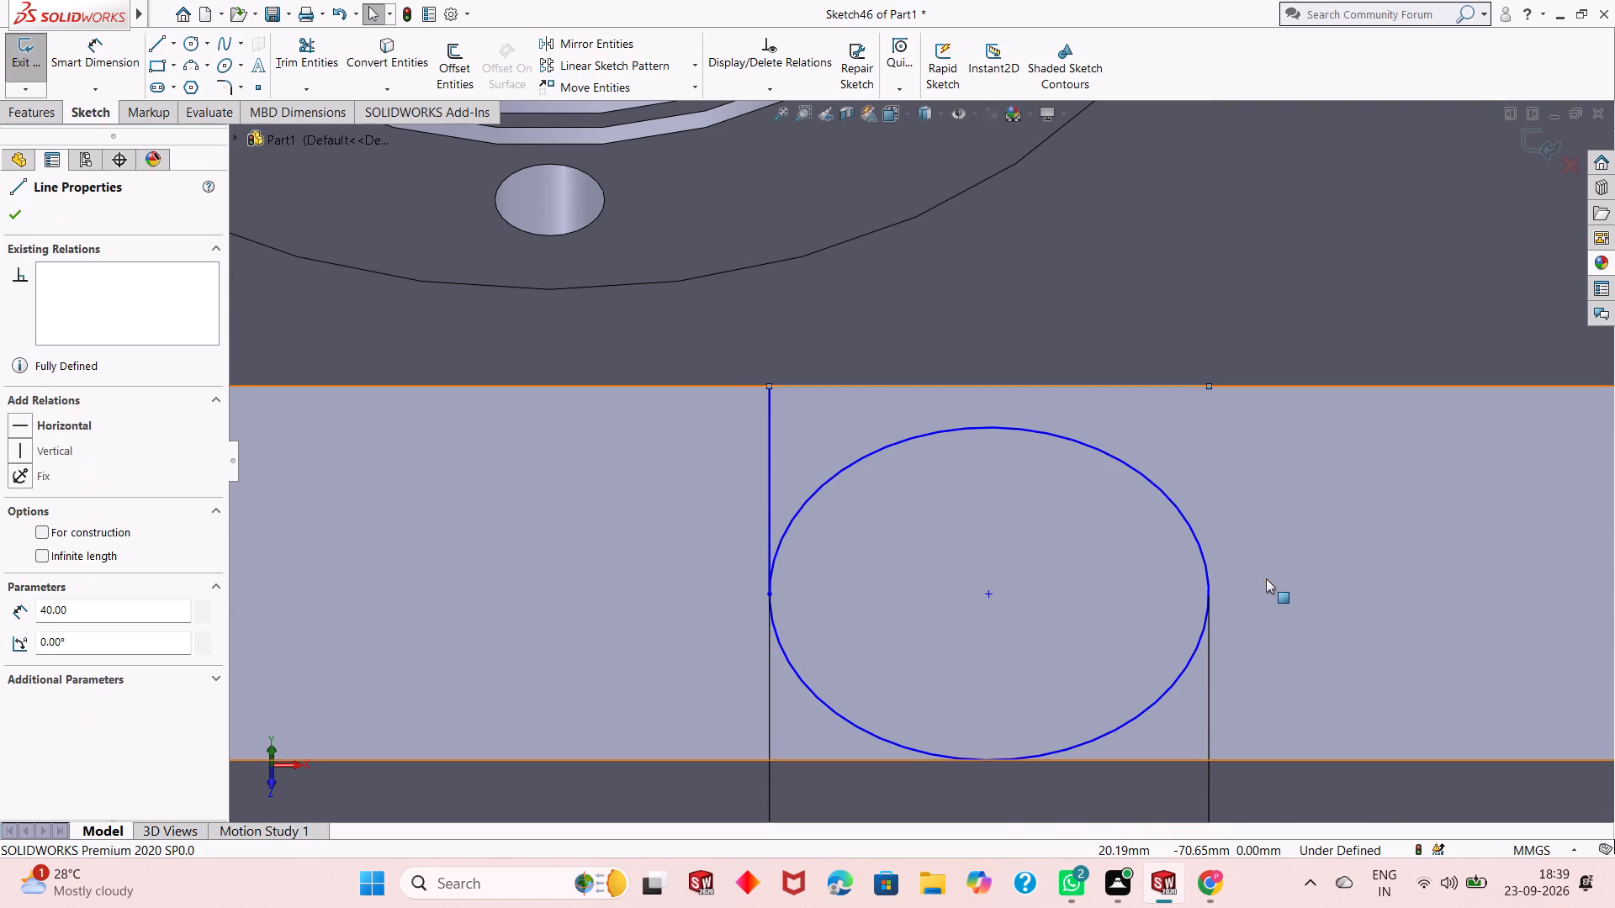
Draw a 25 mm line from the free end of the wall line to the middle circle's other side quadrant.
key("l")
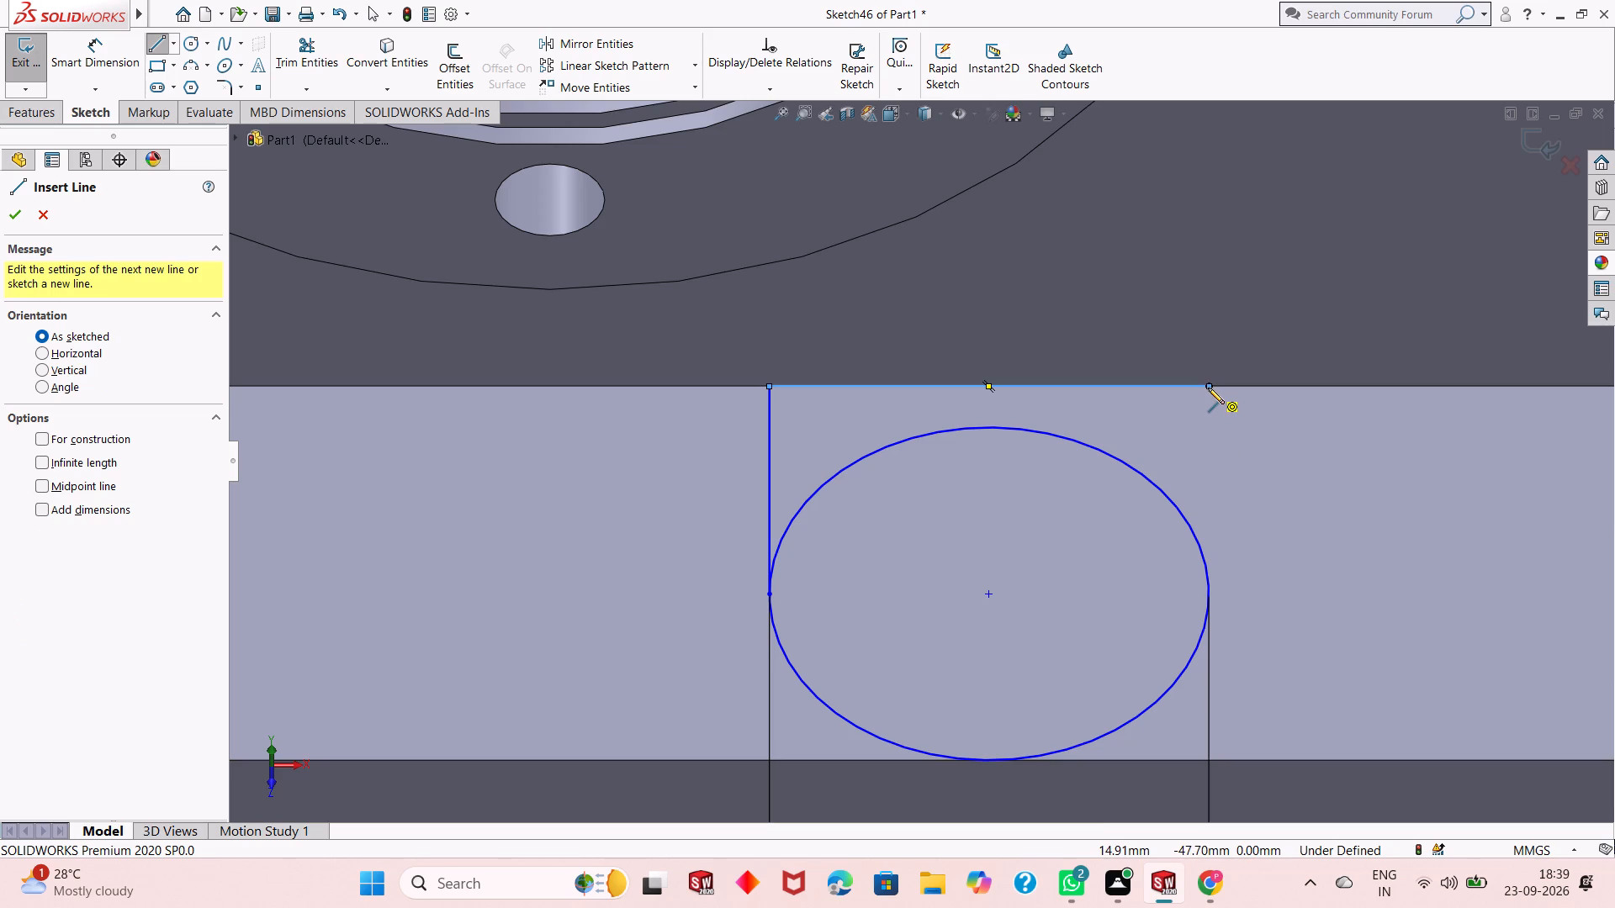
left_click(1208, 388)
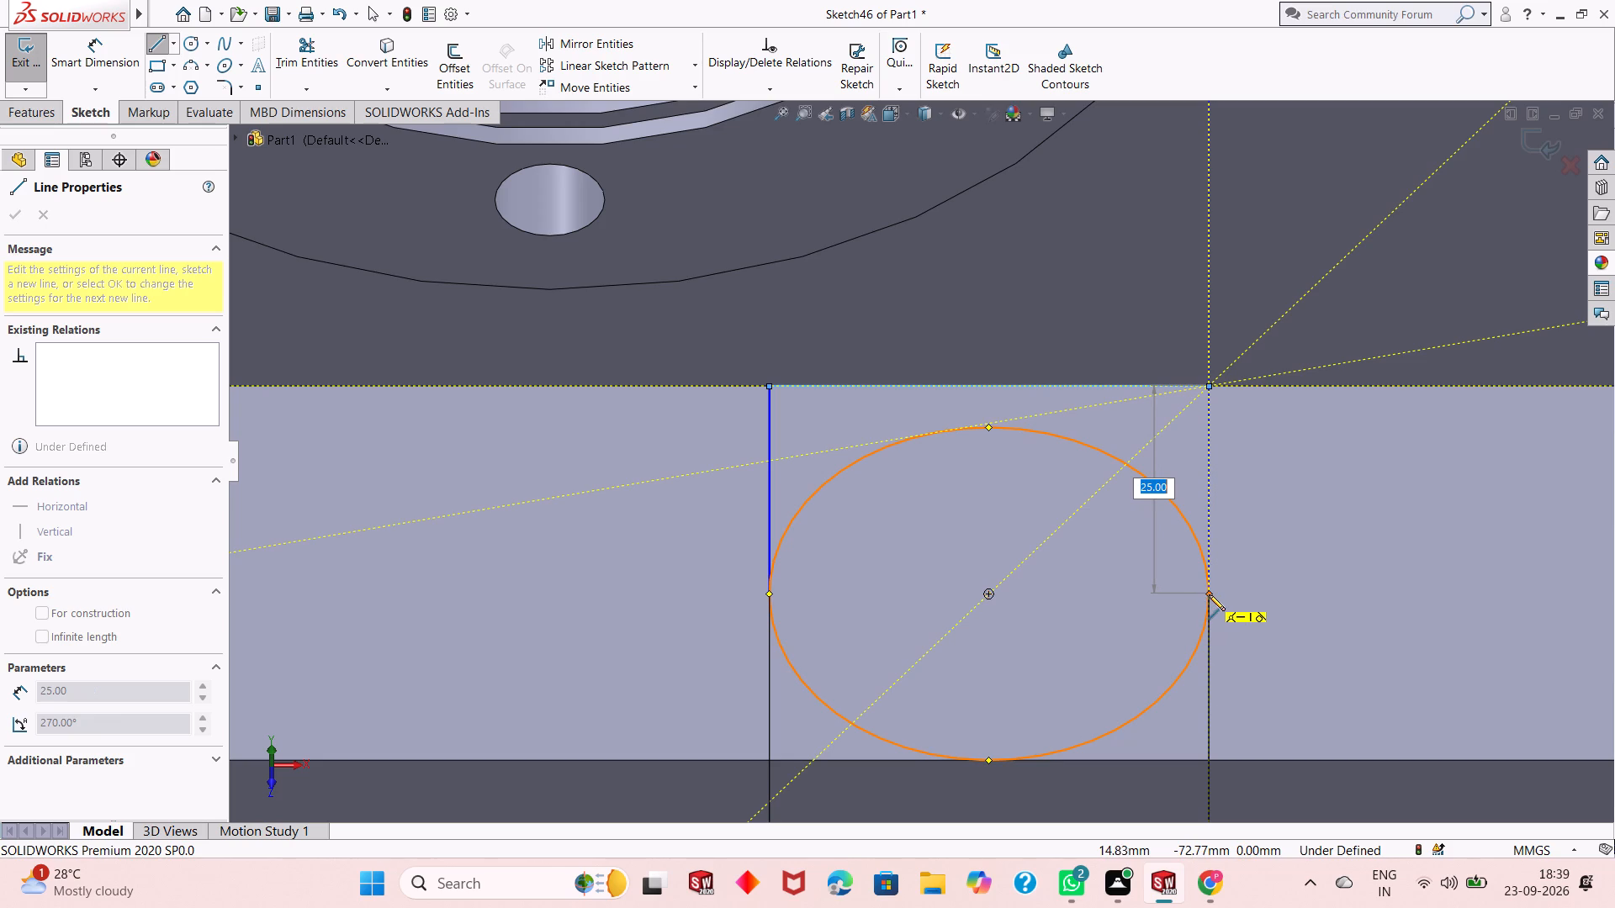
left_click(1209, 594)
right_click(1233, 545)
left_click(1249, 553)
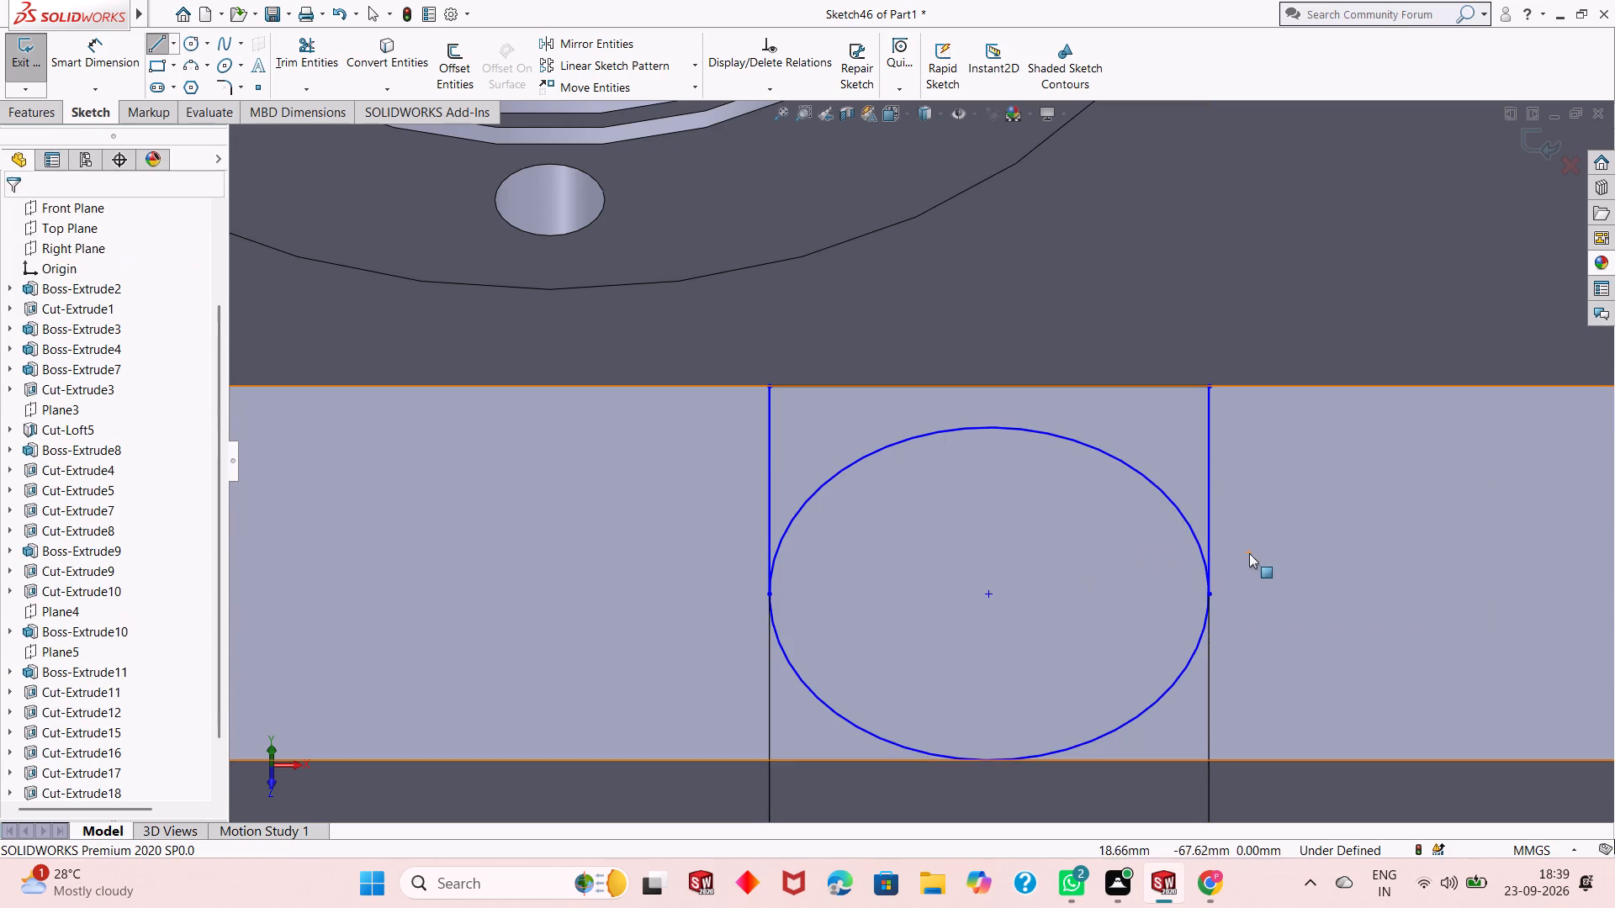
Trim away the middle circle's wall-side half inside the lines, leaving a closed U-shaped profile.
scroll(1223, 657, "down", 3)
scroll(1141, 501, "down", 3)
scroll(1076, 572, "up", 3)
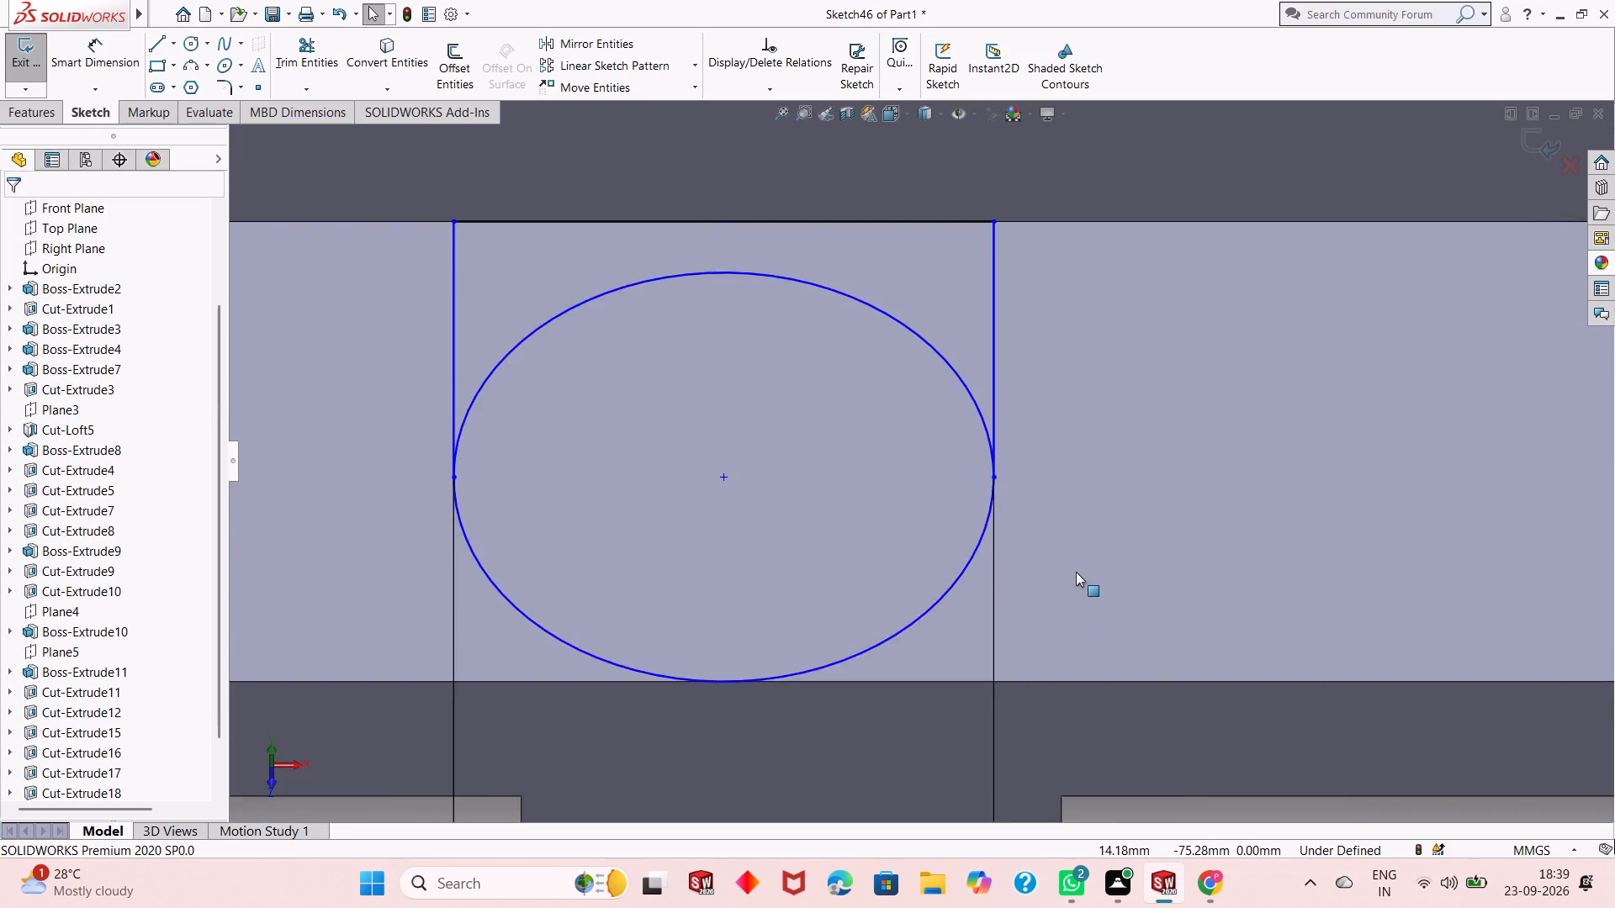
scroll(1076, 572, "up", 3)
scroll(806, 451, "up", 1)
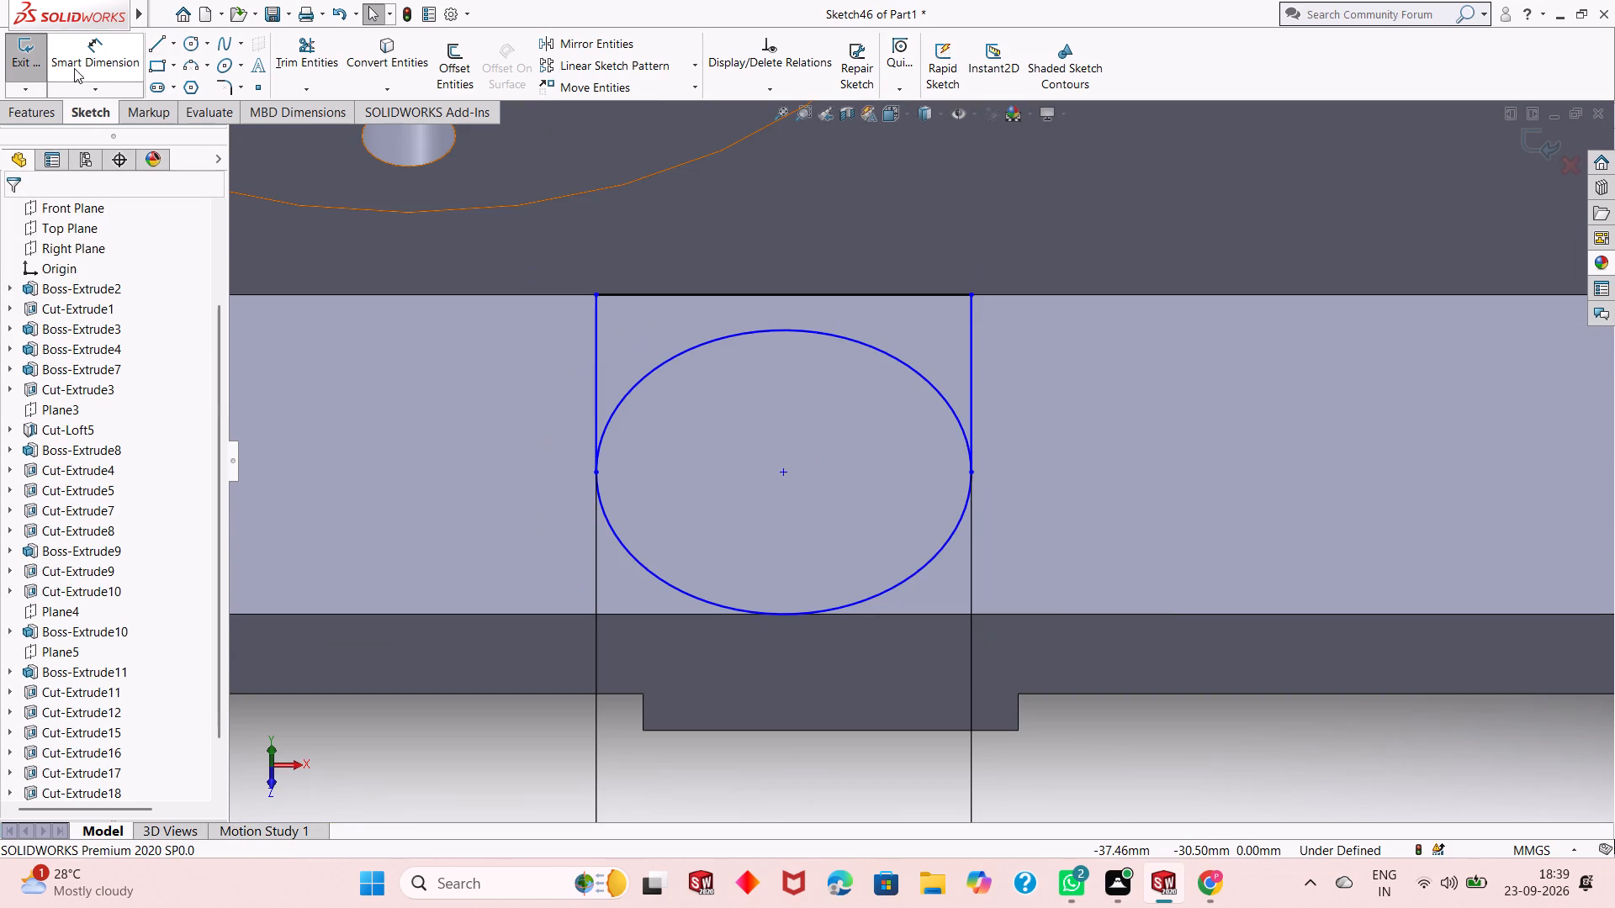
left_click(74, 68)
left_click(327, 48)
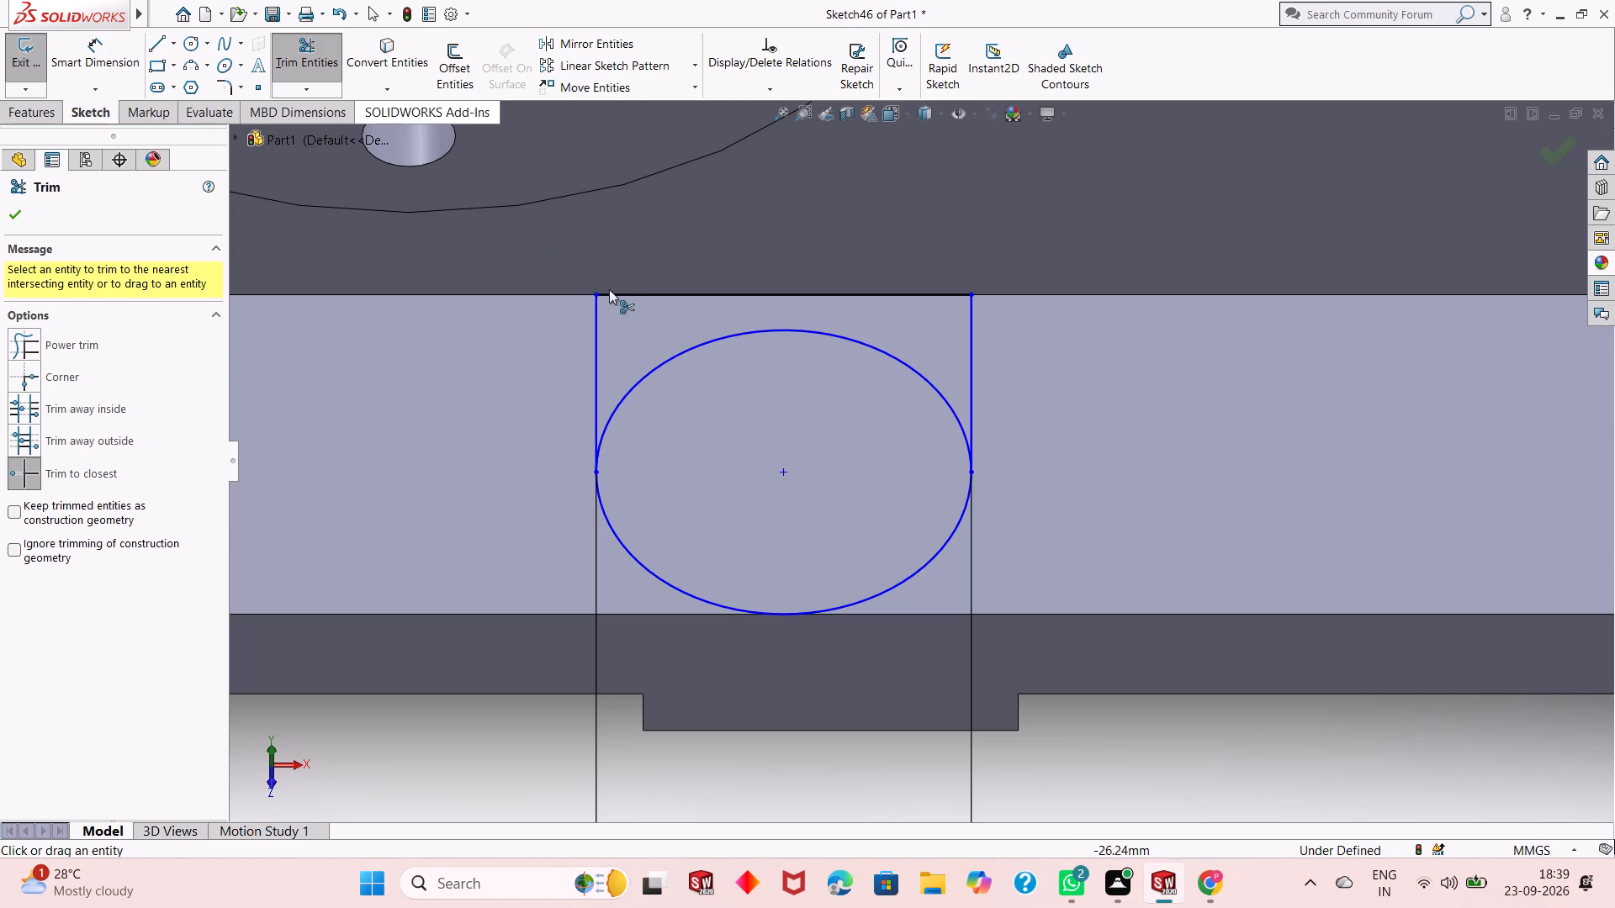
left_click(688, 350)
Sketch a circle of 20 mm radius concentric with the rounded corner at the ledge's opposite end.
scroll(850, 537, "up", 2)
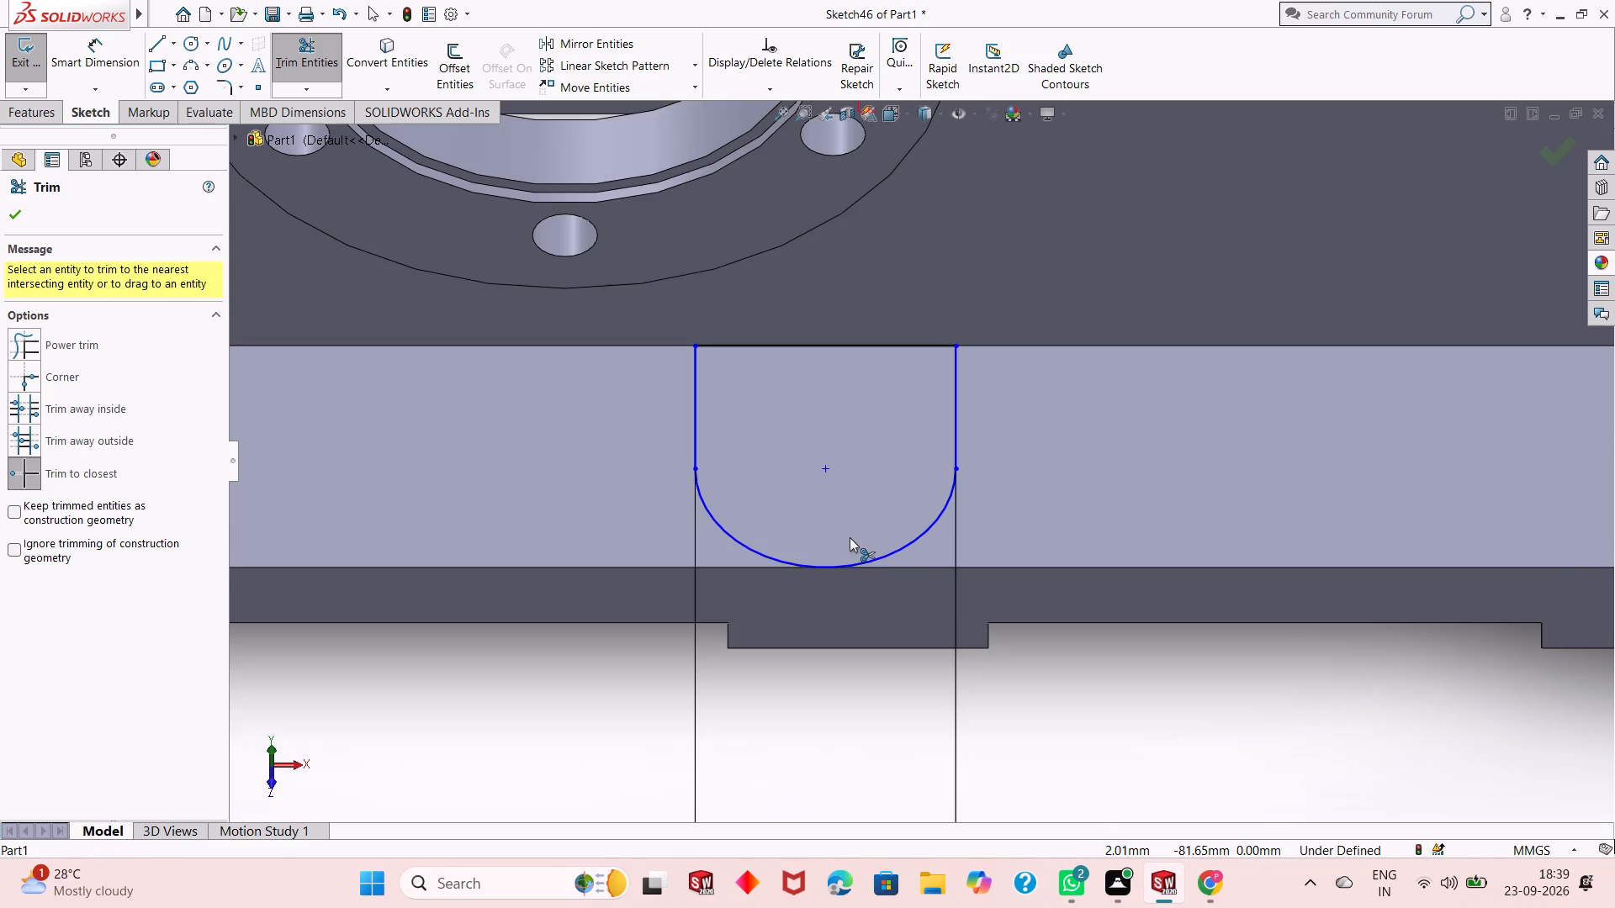
scroll(850, 537, "up", 4)
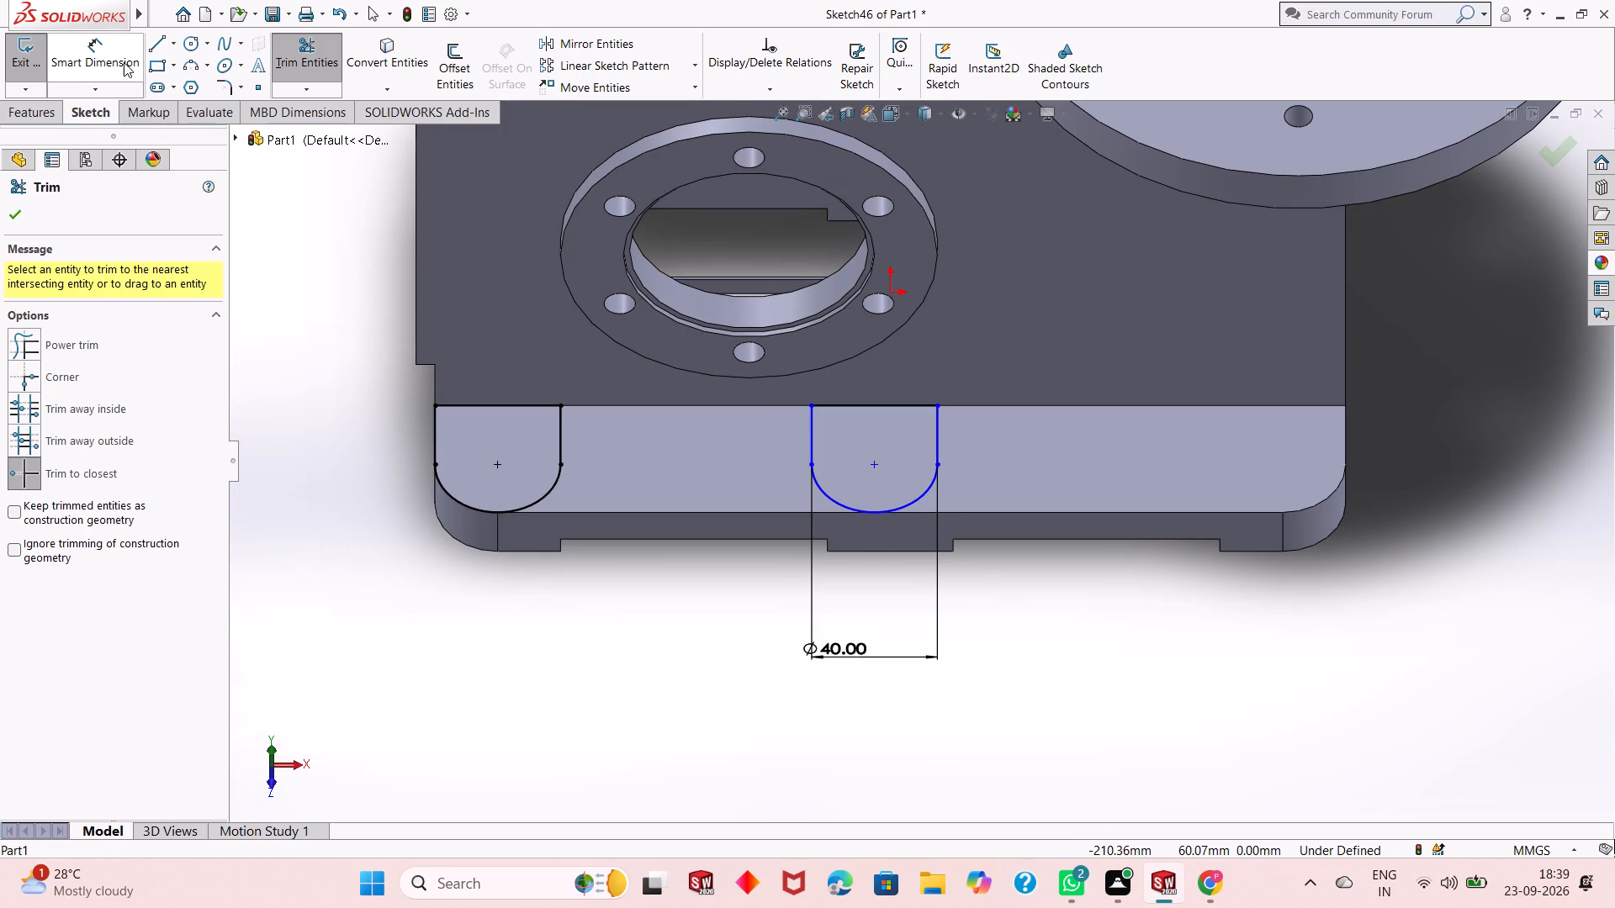
left_click(198, 40)
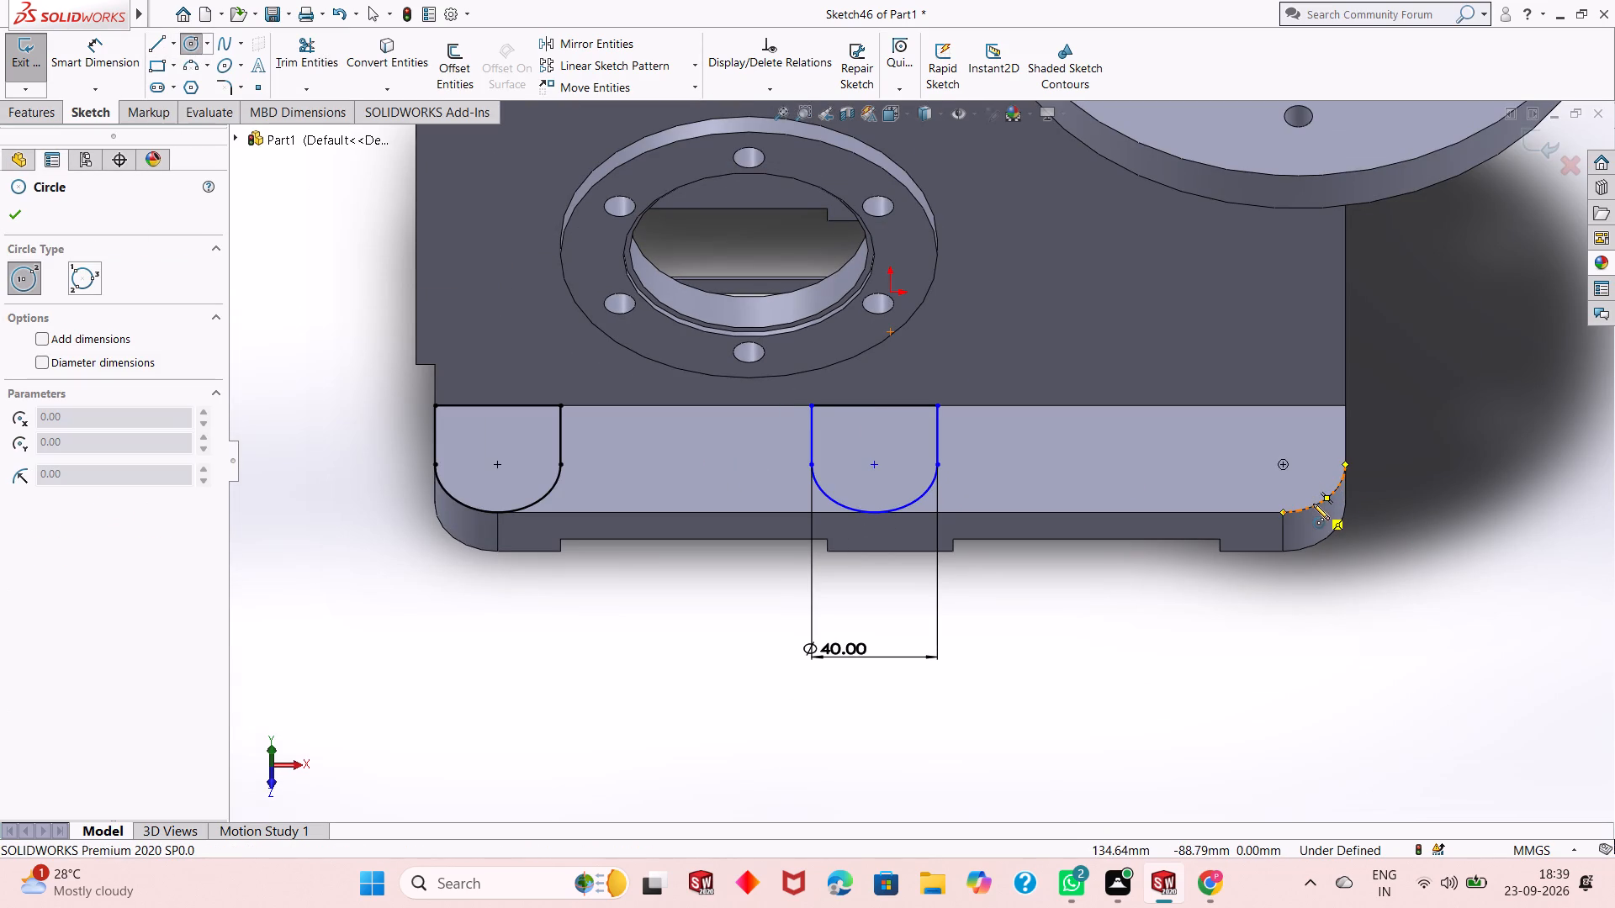
left_click(1282, 466)
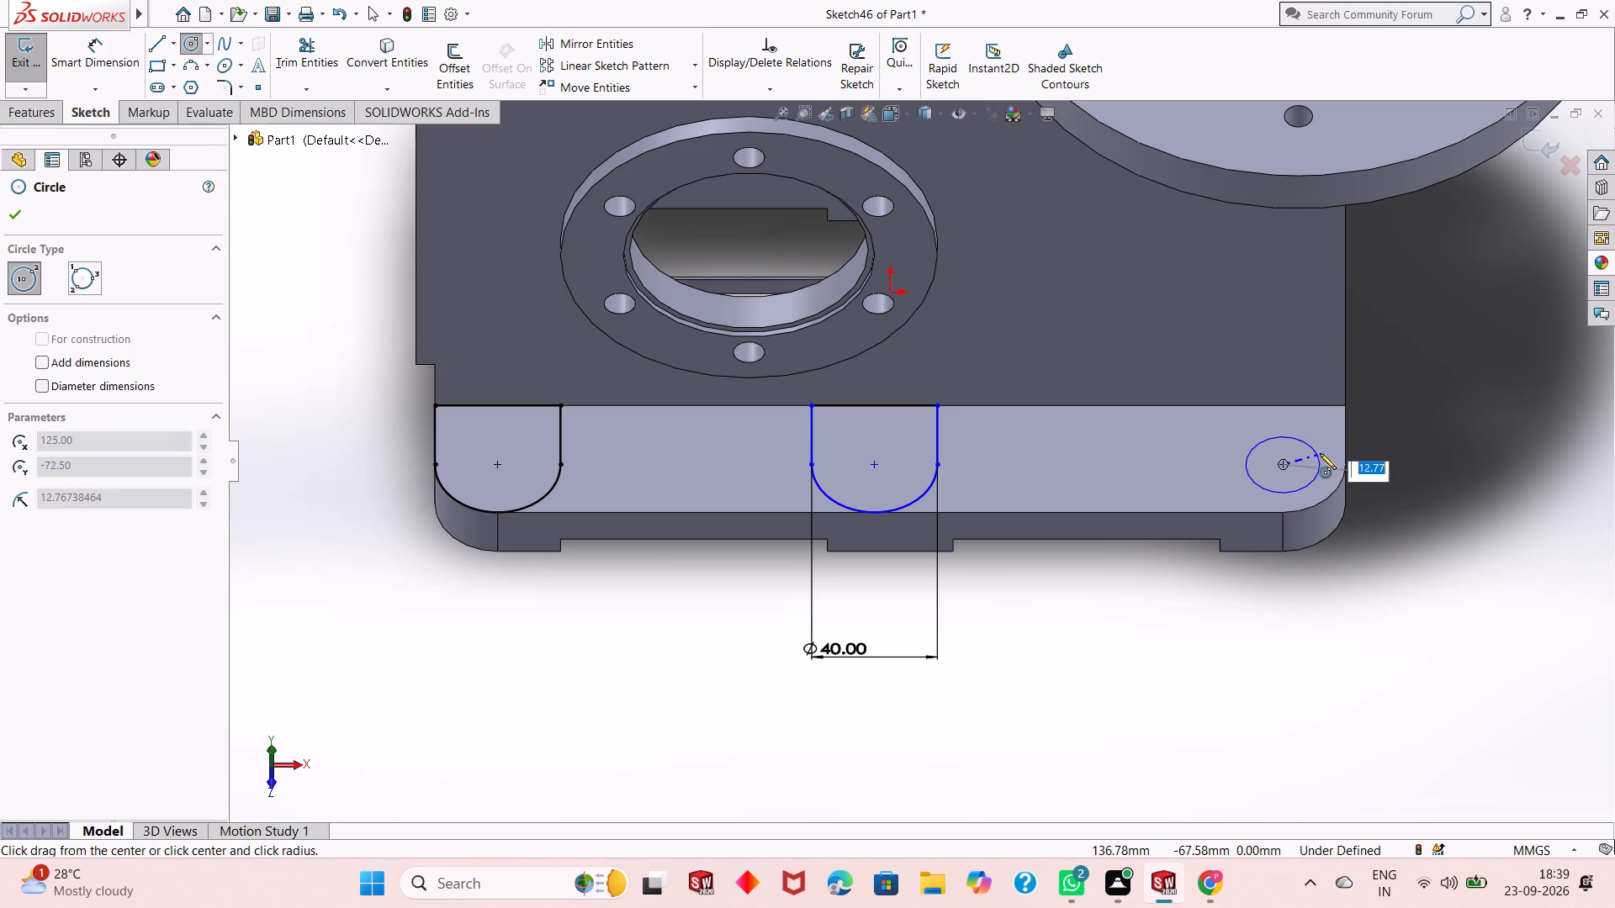
type("20")
key("Return")
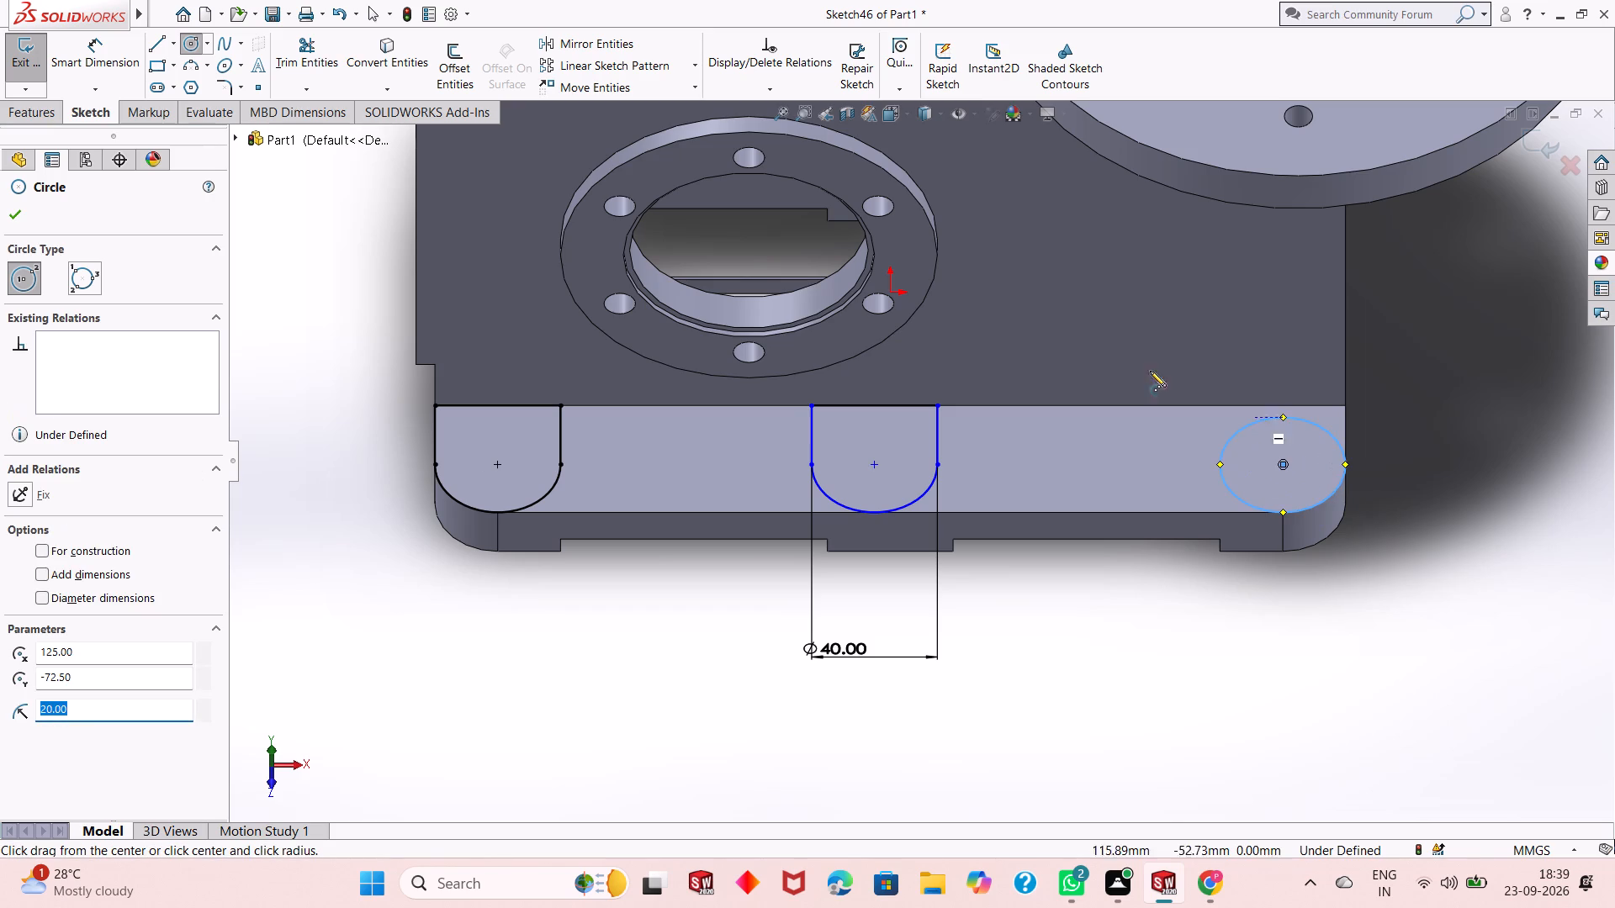
left_click(13, 221)
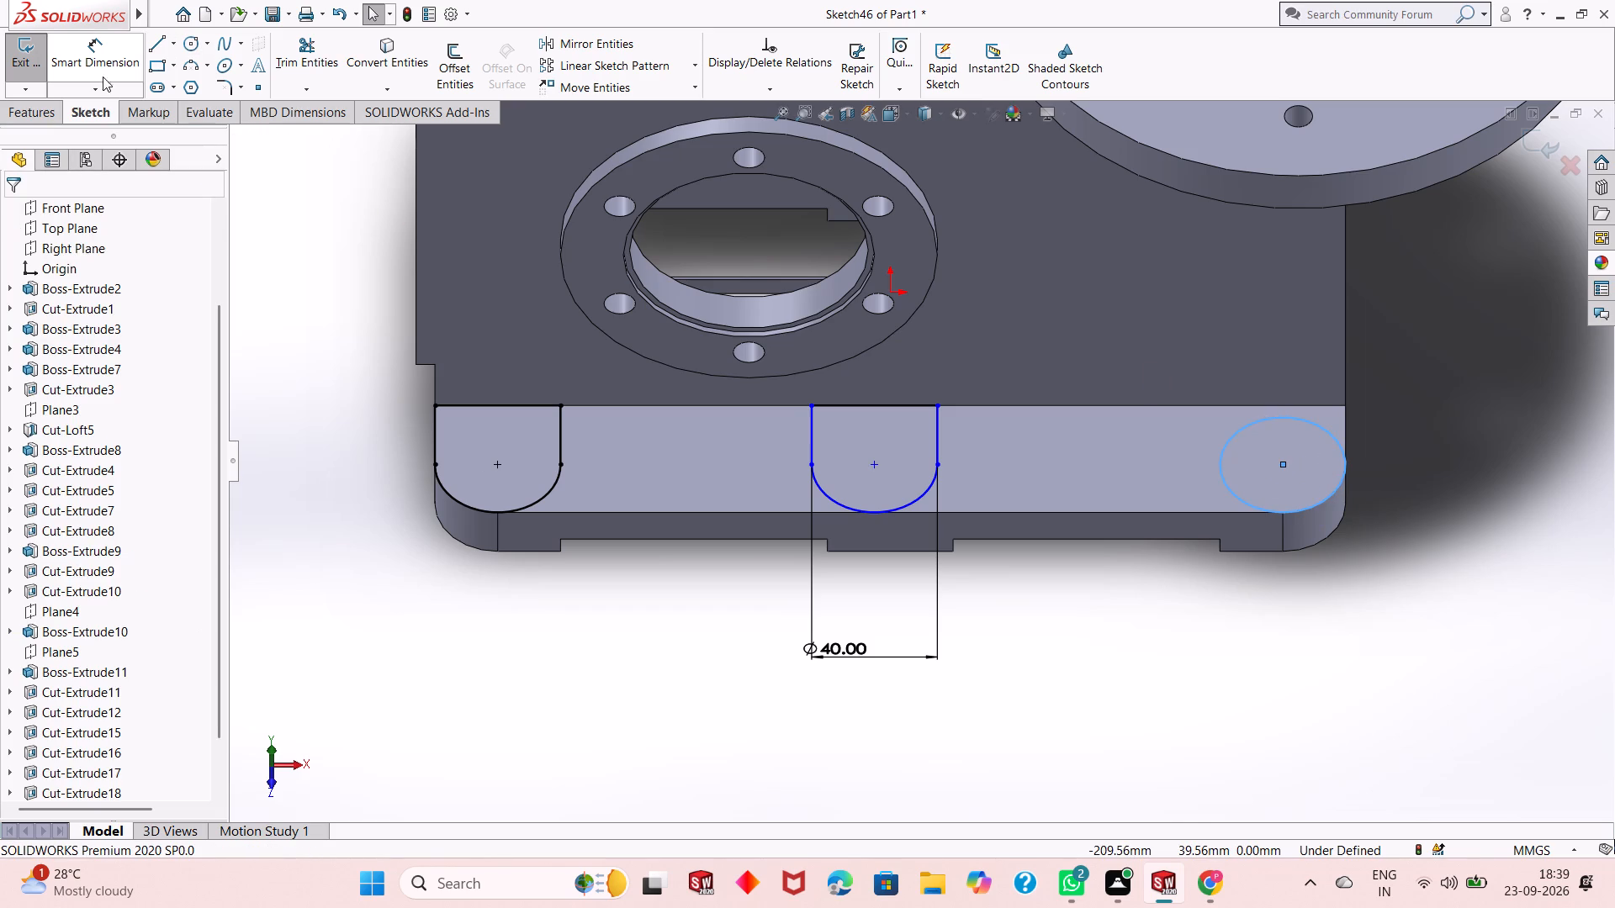
Draw three connected lines from the new corner circle's inner side quadrant: 25 mm to the wall, about 40 mm along it, and back to the outer quadrant.
left_click(152, 45)
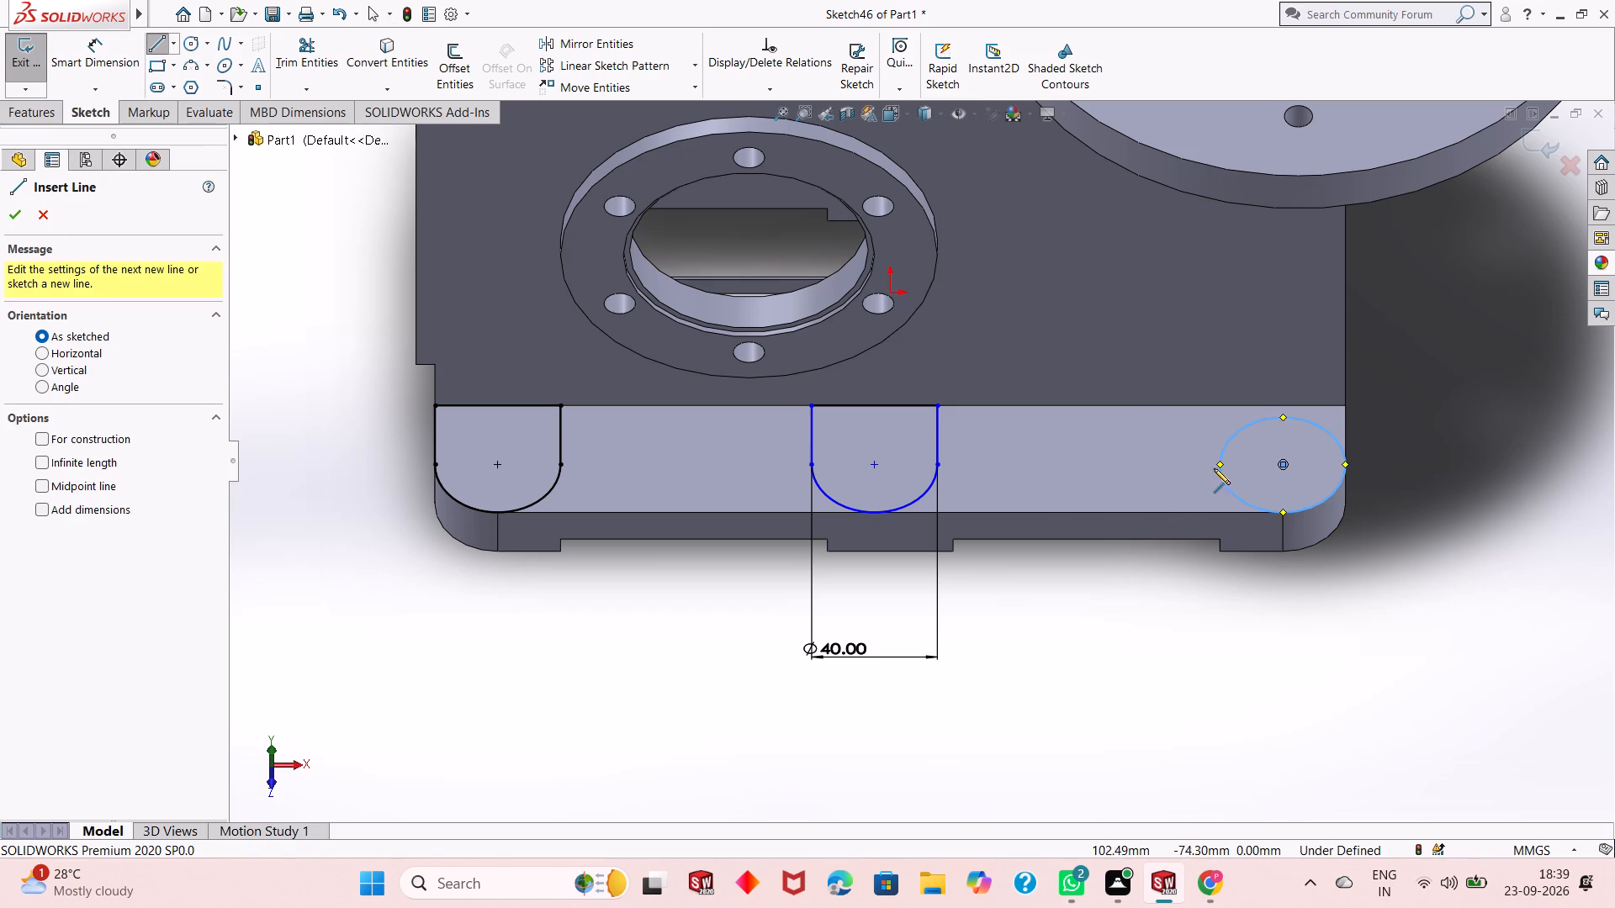
left_click(1216, 465)
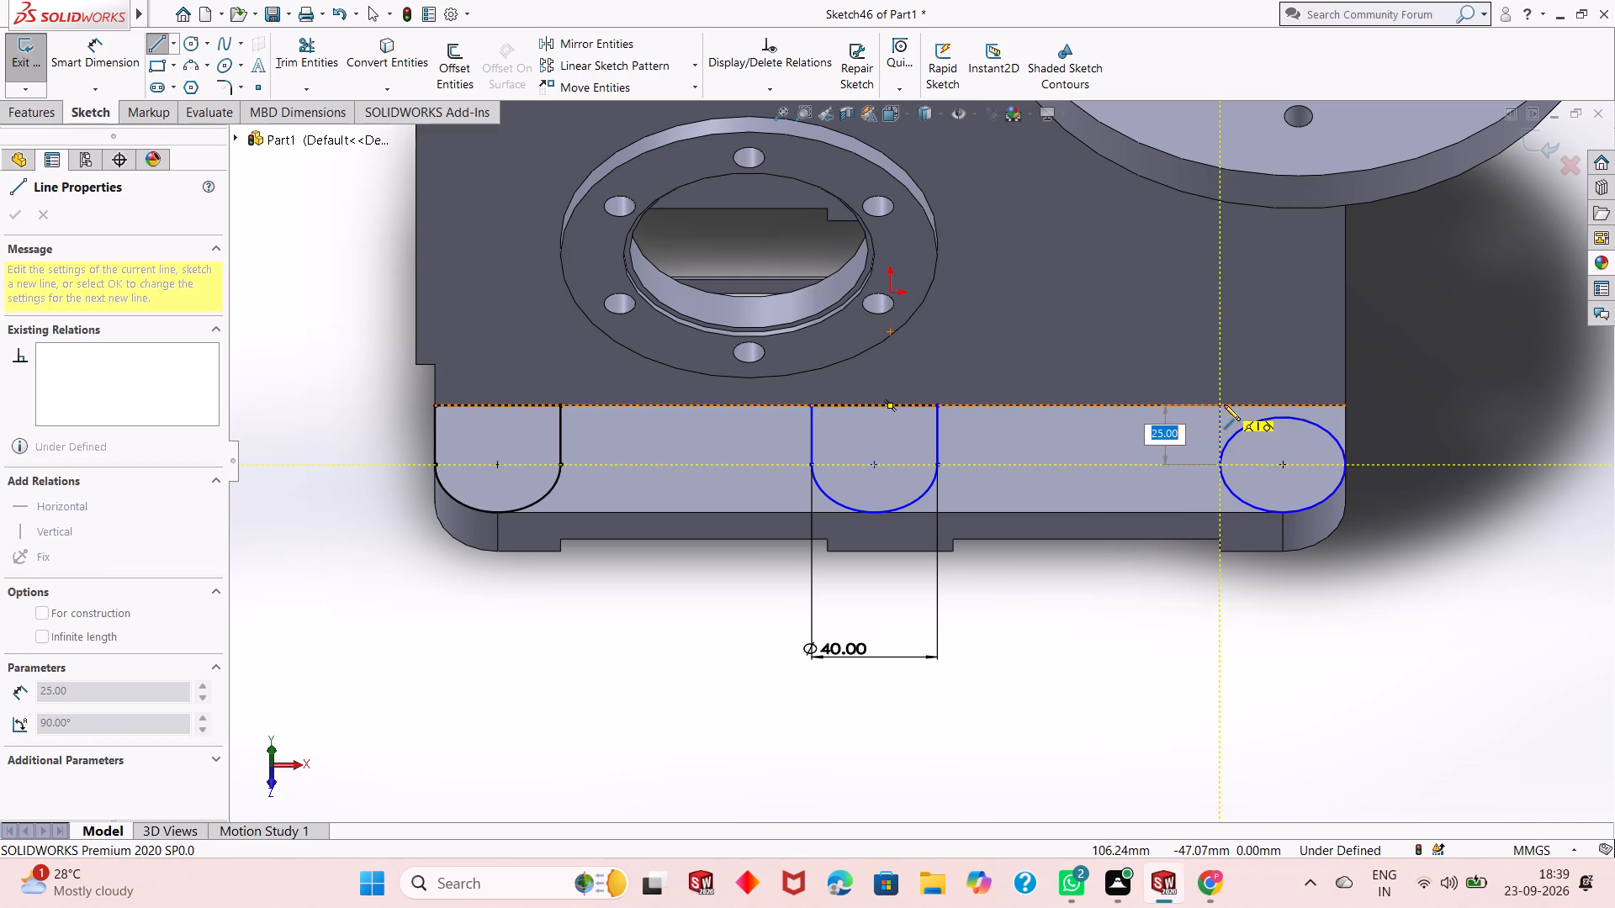
left_click(1224, 404)
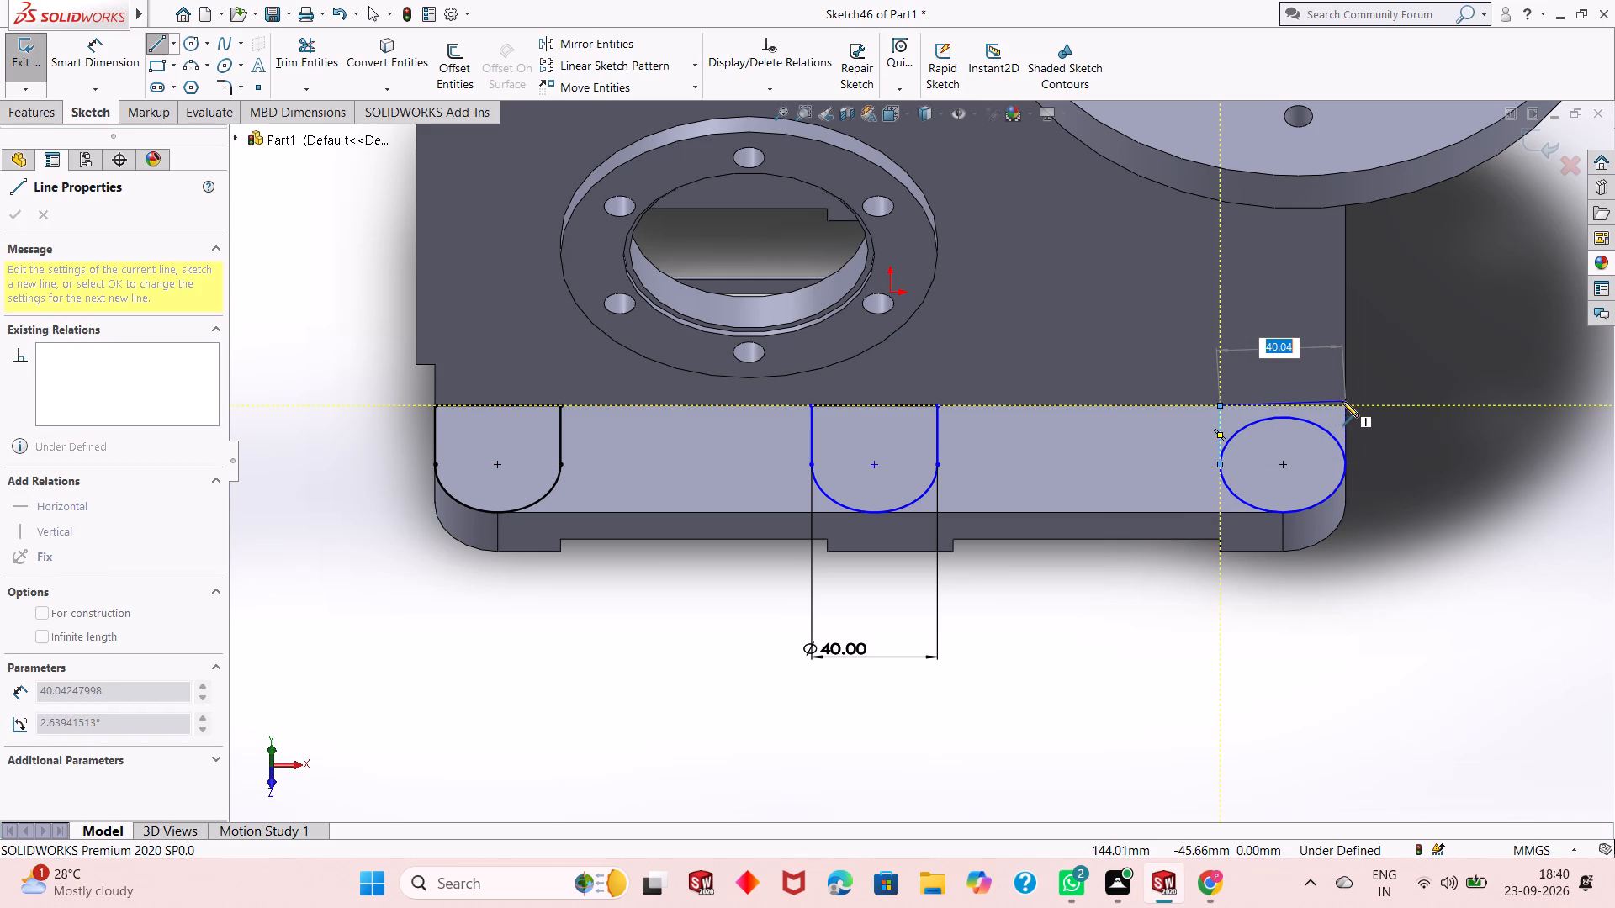
left_click(1343, 408)
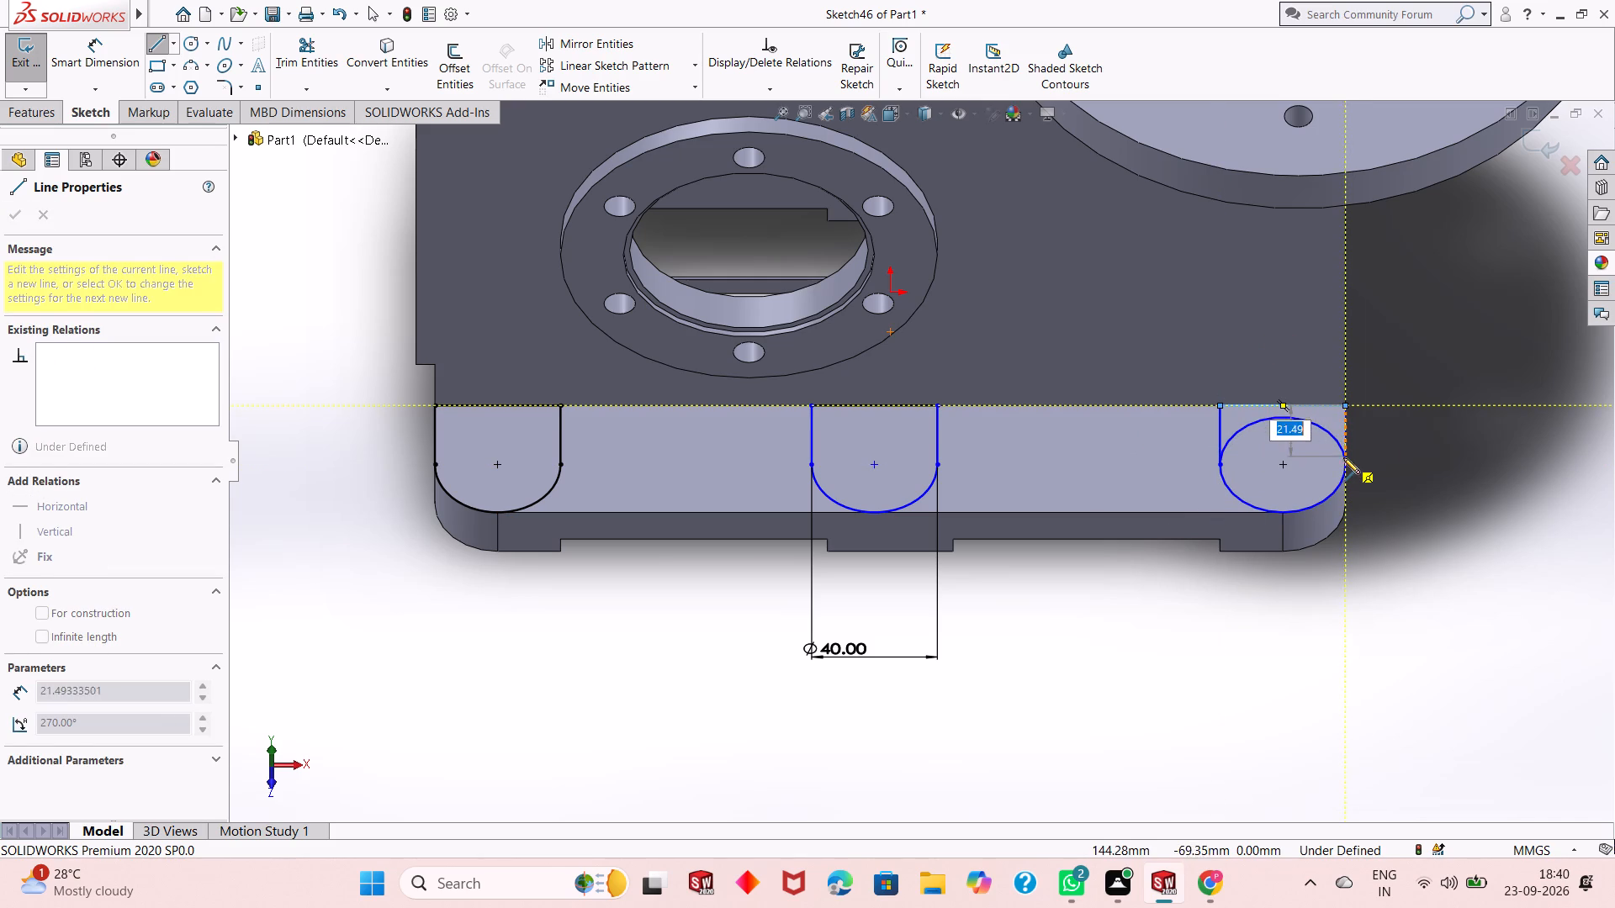
left_click(1342, 462)
right_click(1369, 456)
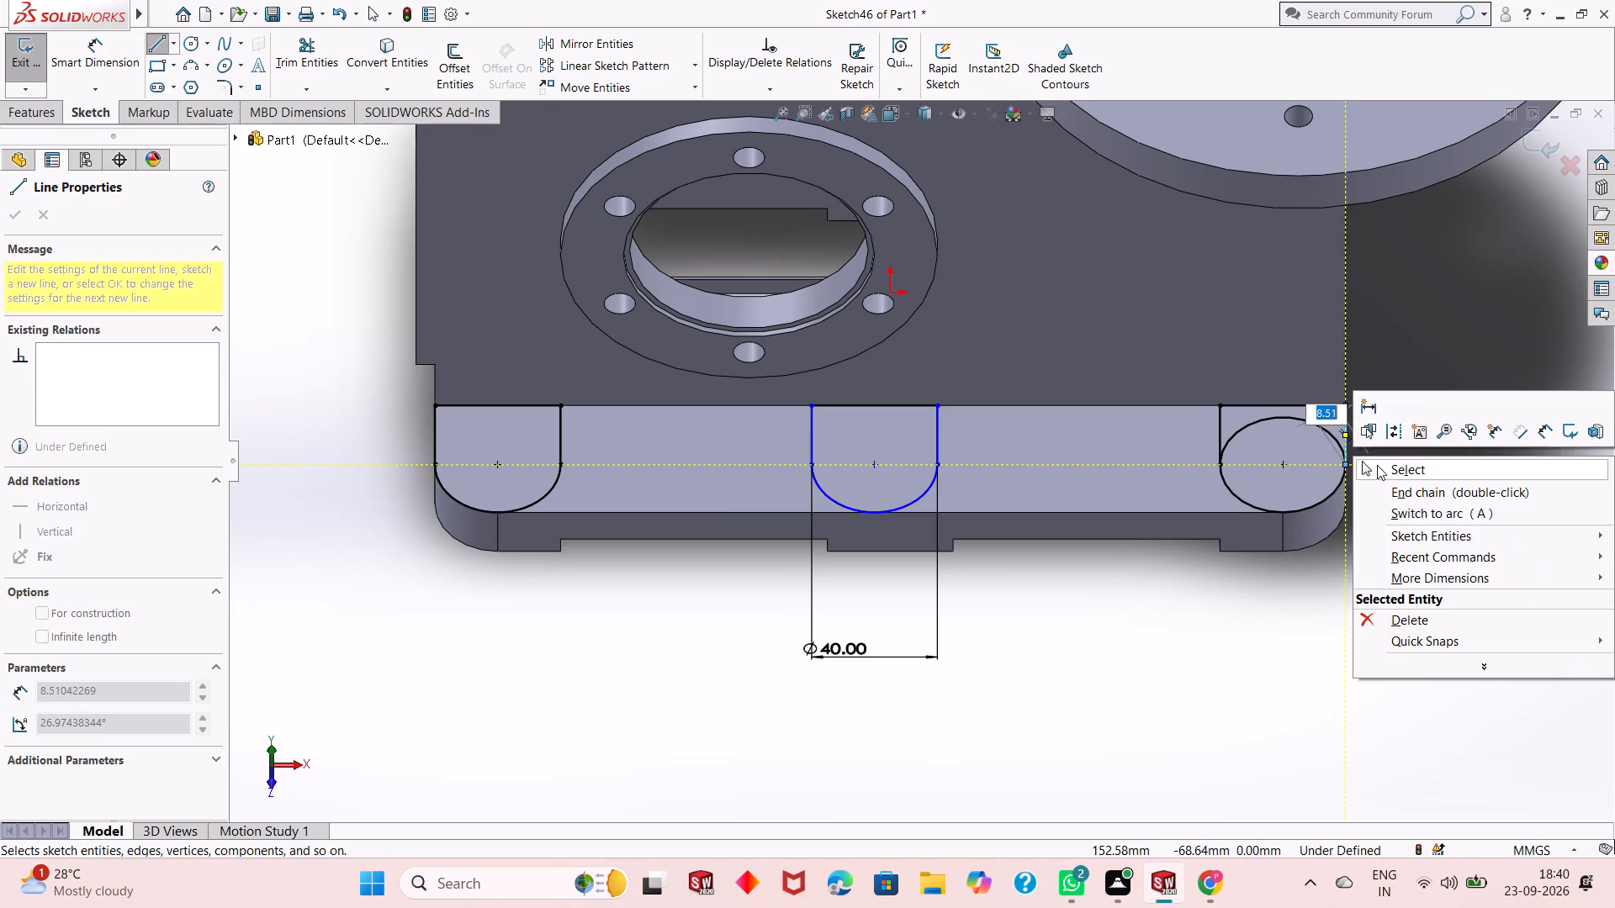
left_click(1381, 469)
Trim away the wall-side half of the new corner circle inside the lines, leaving a closed U-shaped profile.
scroll(1330, 454, "down", 4)
scroll(996, 477, "up", 3)
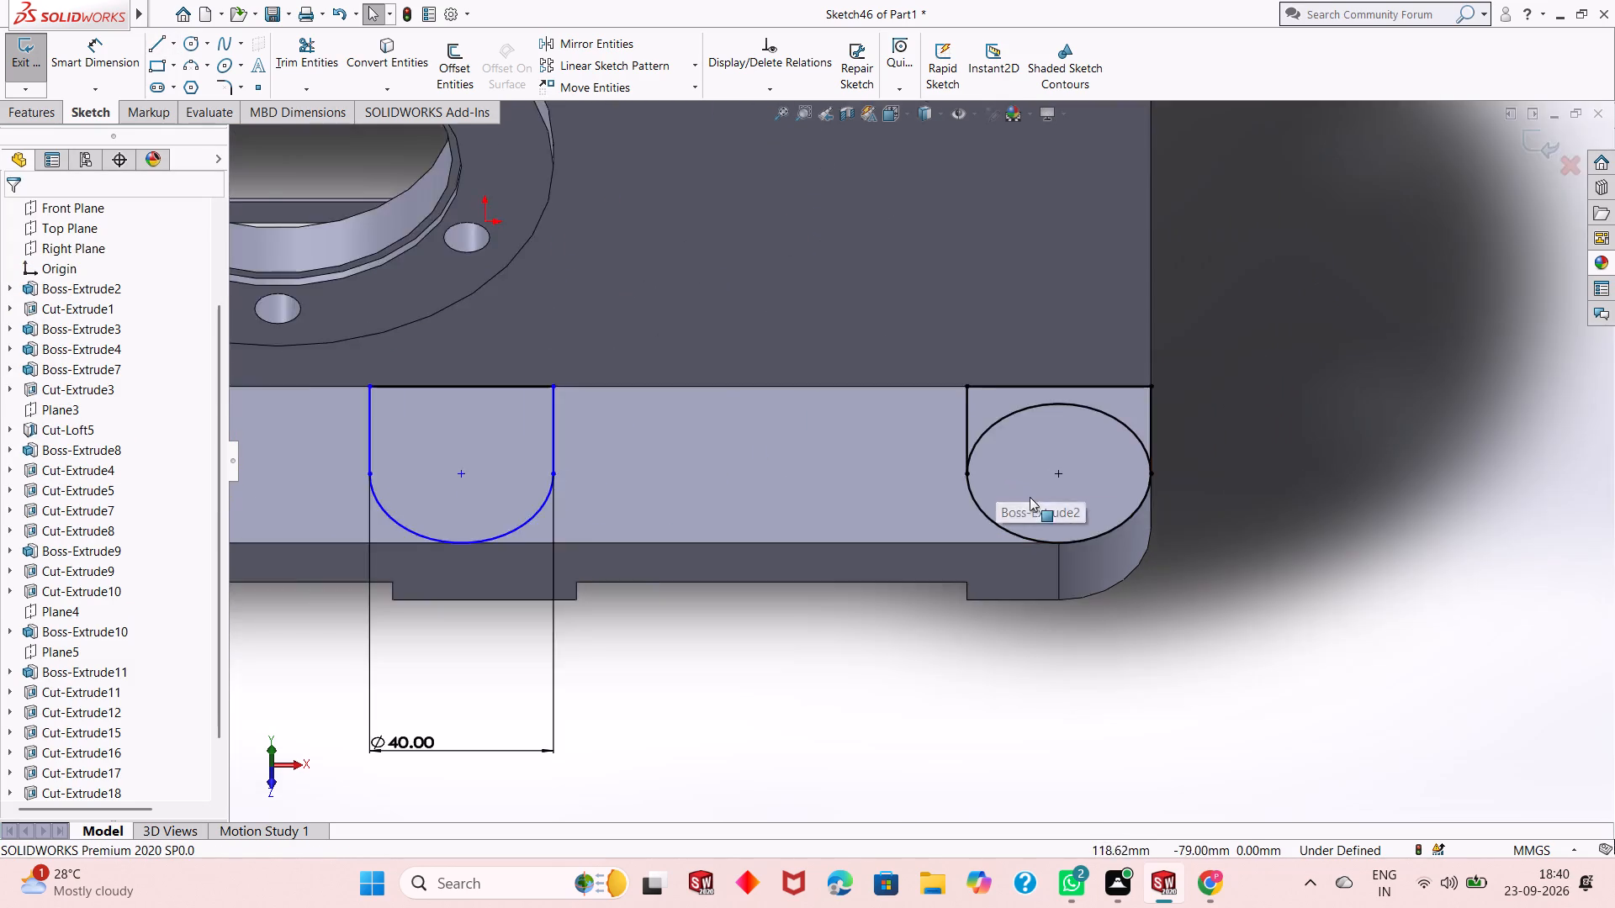
scroll(1030, 497, "up", 3)
scroll(612, 457, "down", 1)
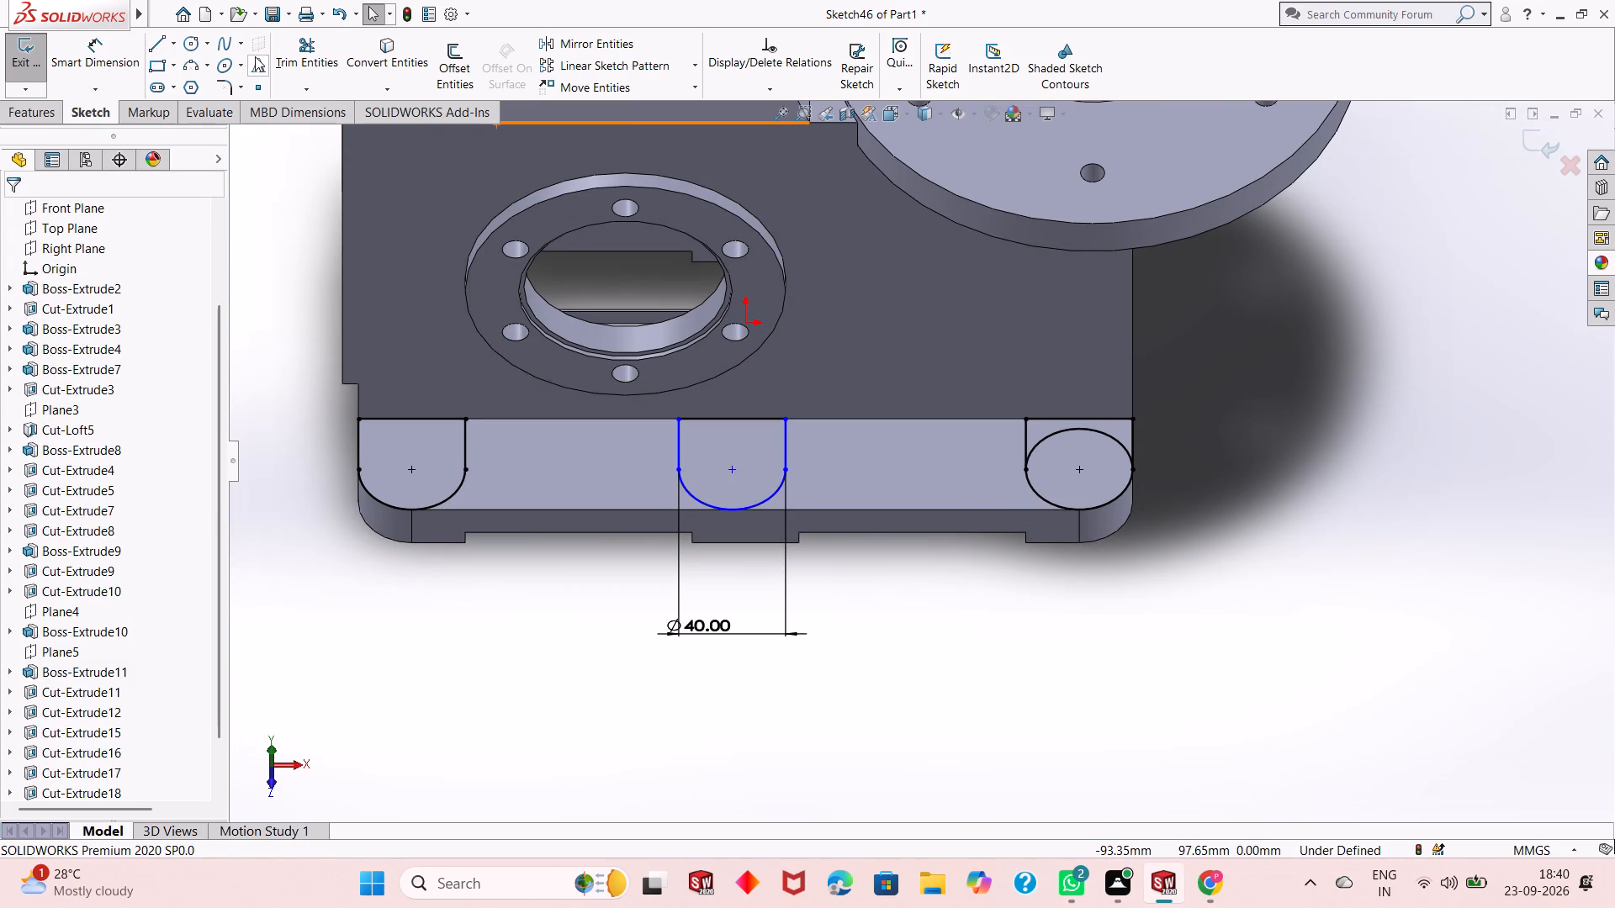
left_click(307, 56)
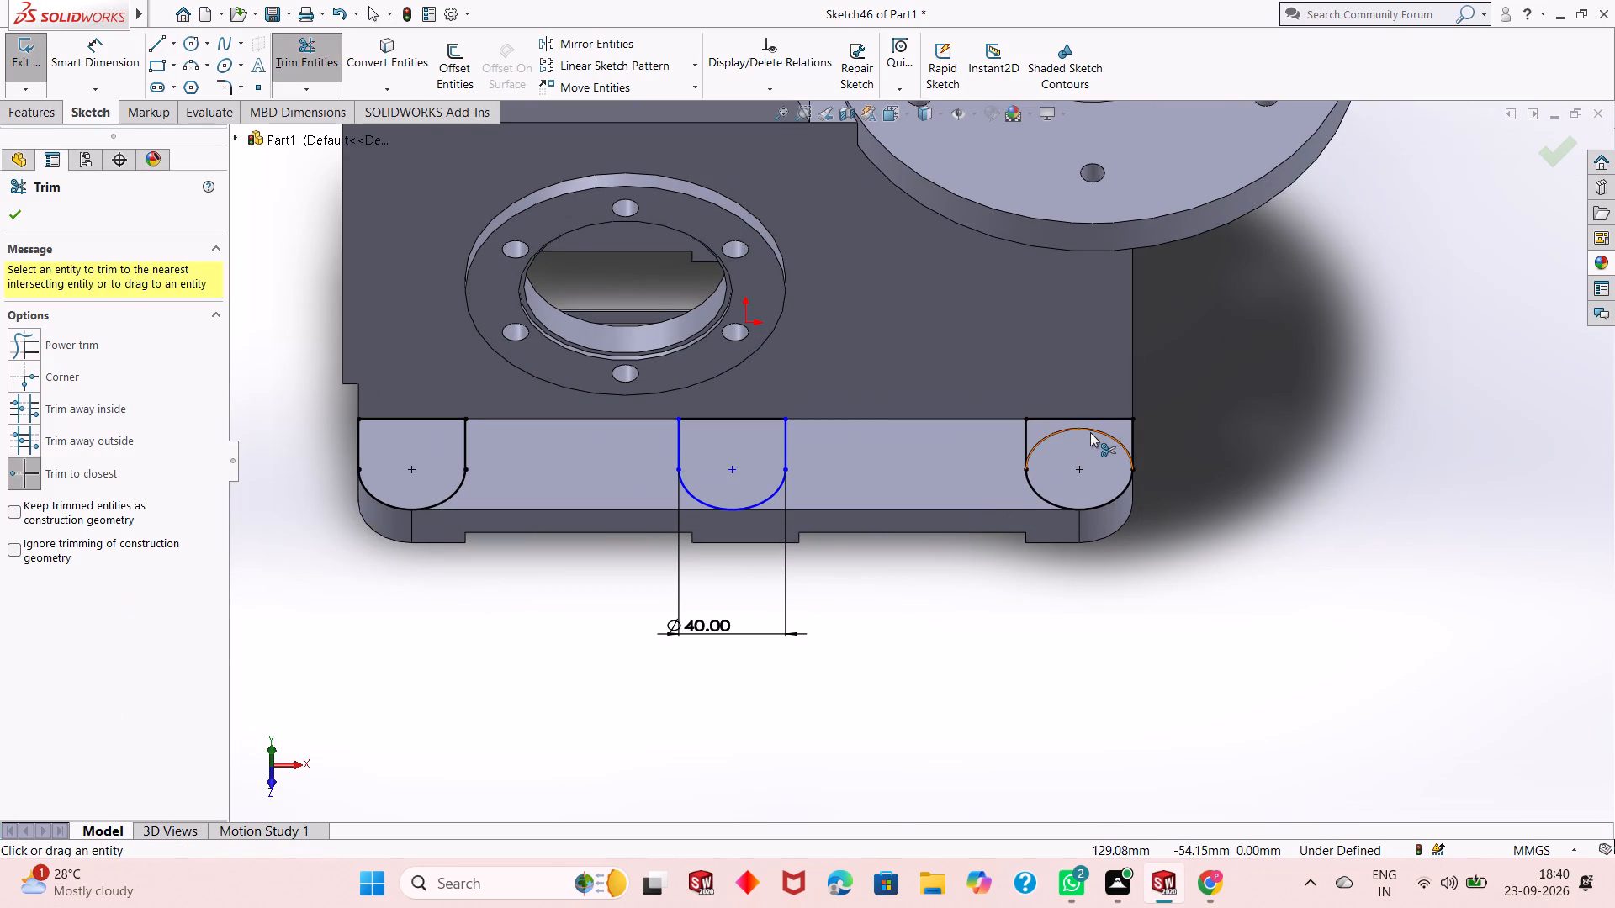
left_click(1090, 432)
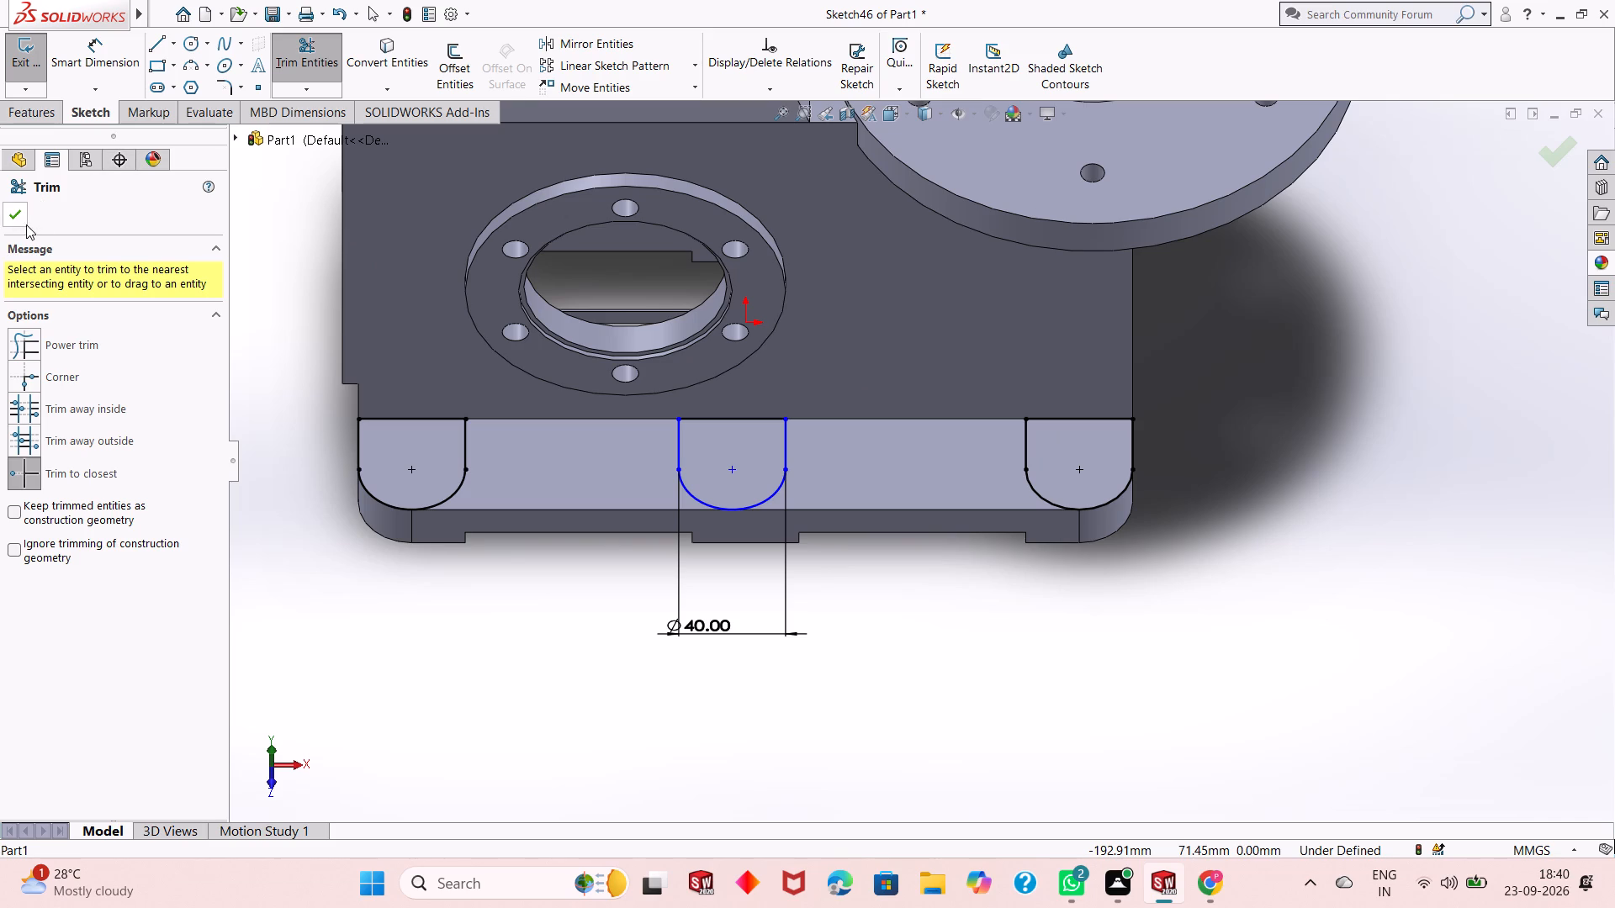
left_click(19, 218)
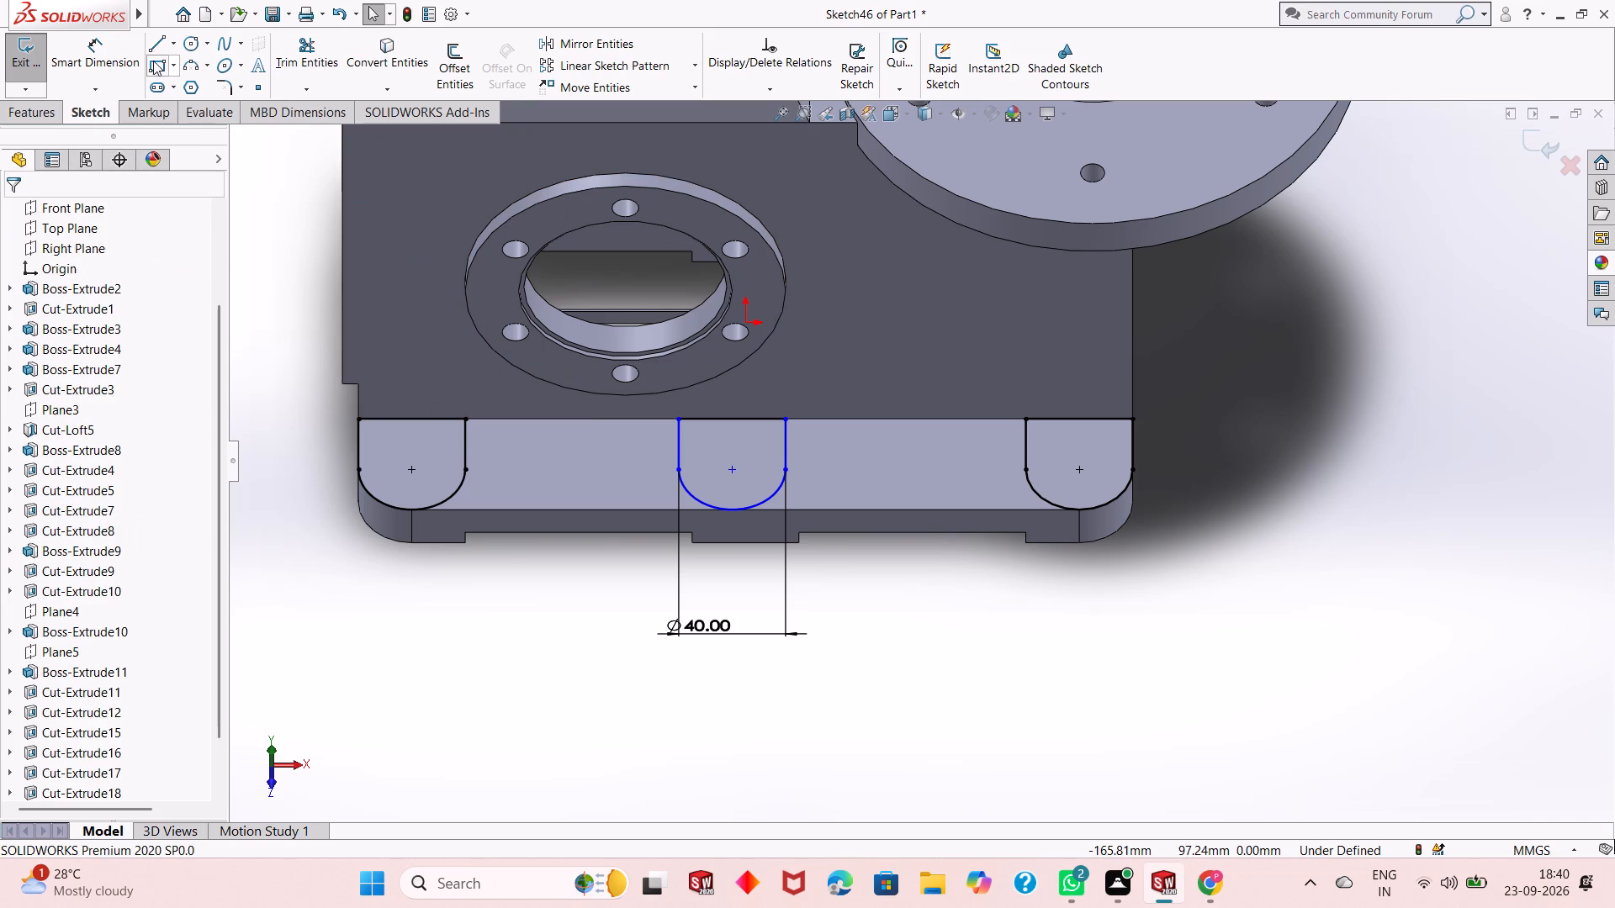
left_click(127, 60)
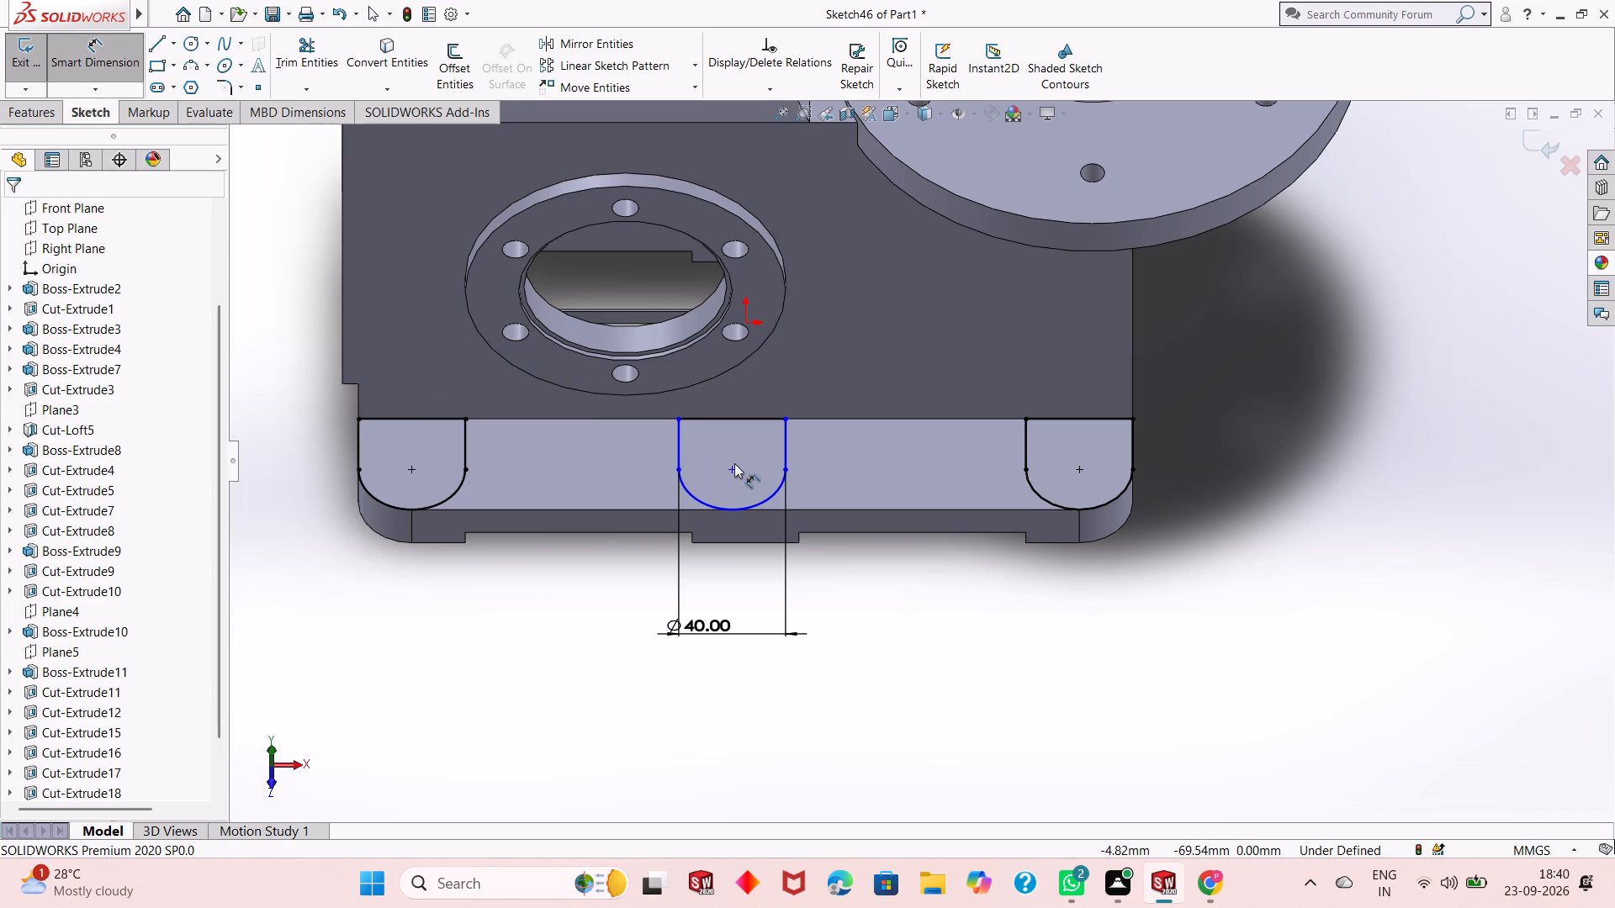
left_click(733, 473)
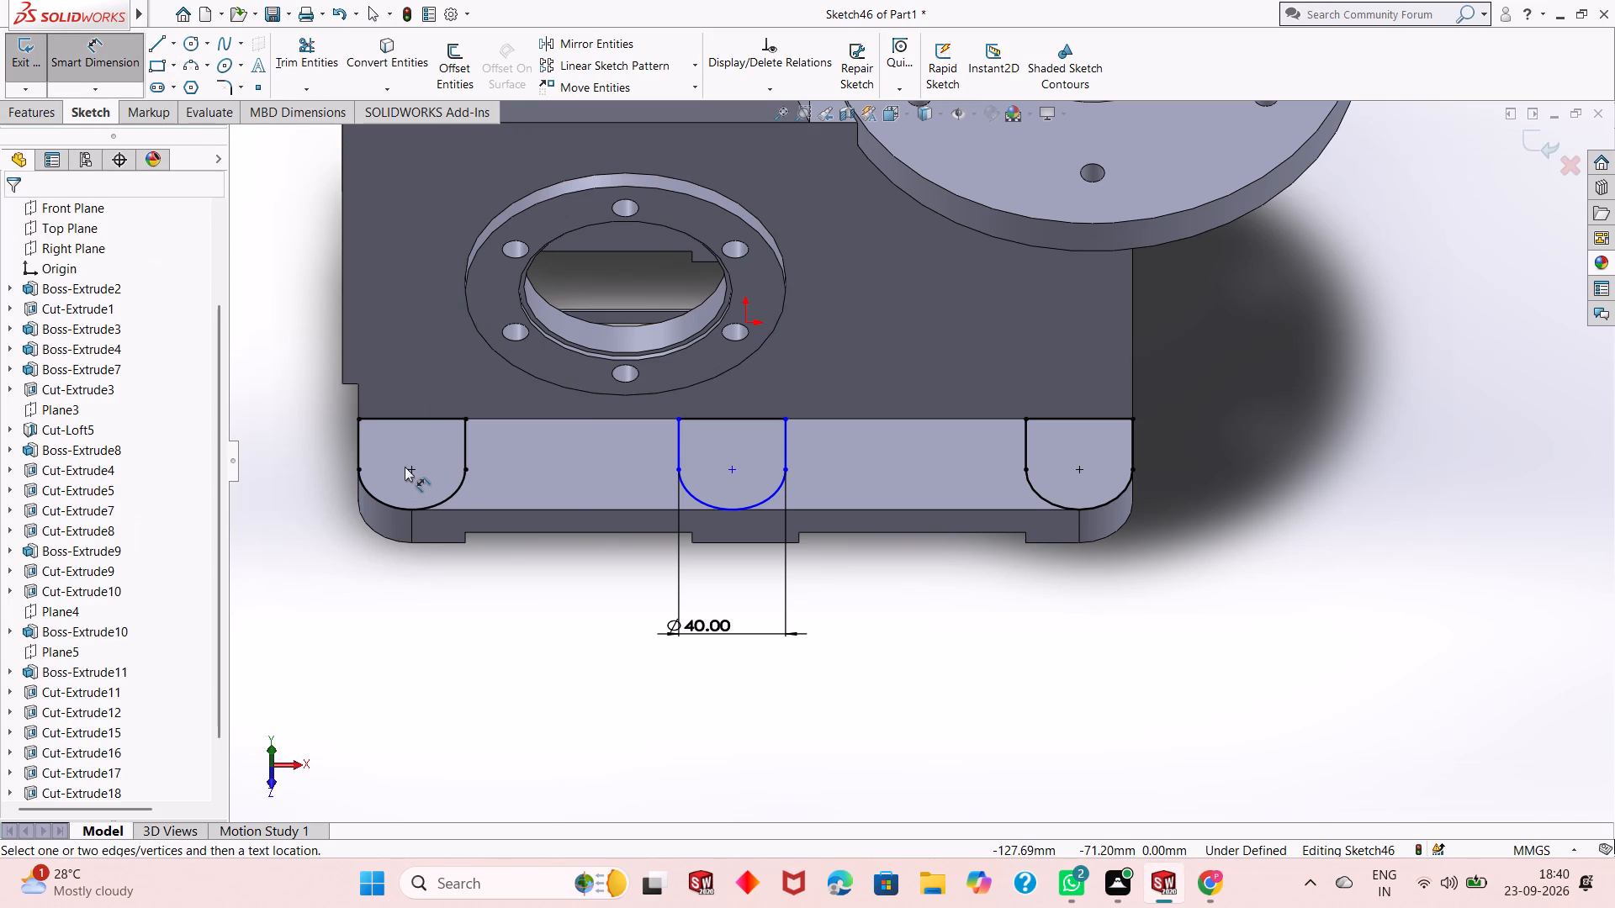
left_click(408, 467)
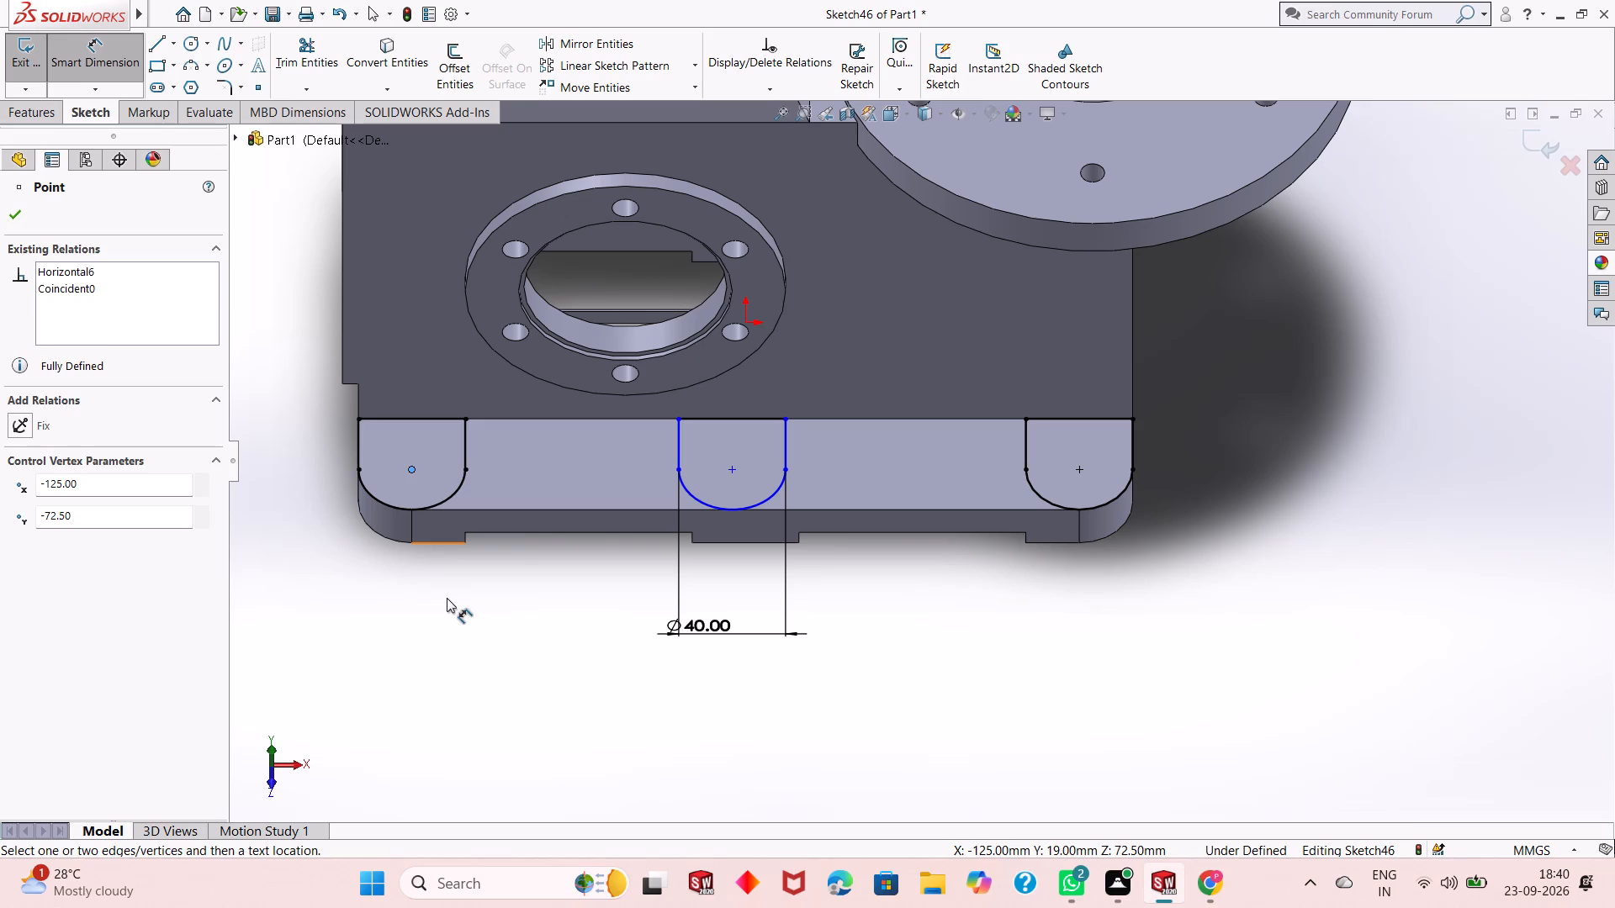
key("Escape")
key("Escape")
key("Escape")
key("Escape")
Dimension the distance between the arc centres of the middle profile and the profile at the ledge's negative-X end.
left_click(103, 50)
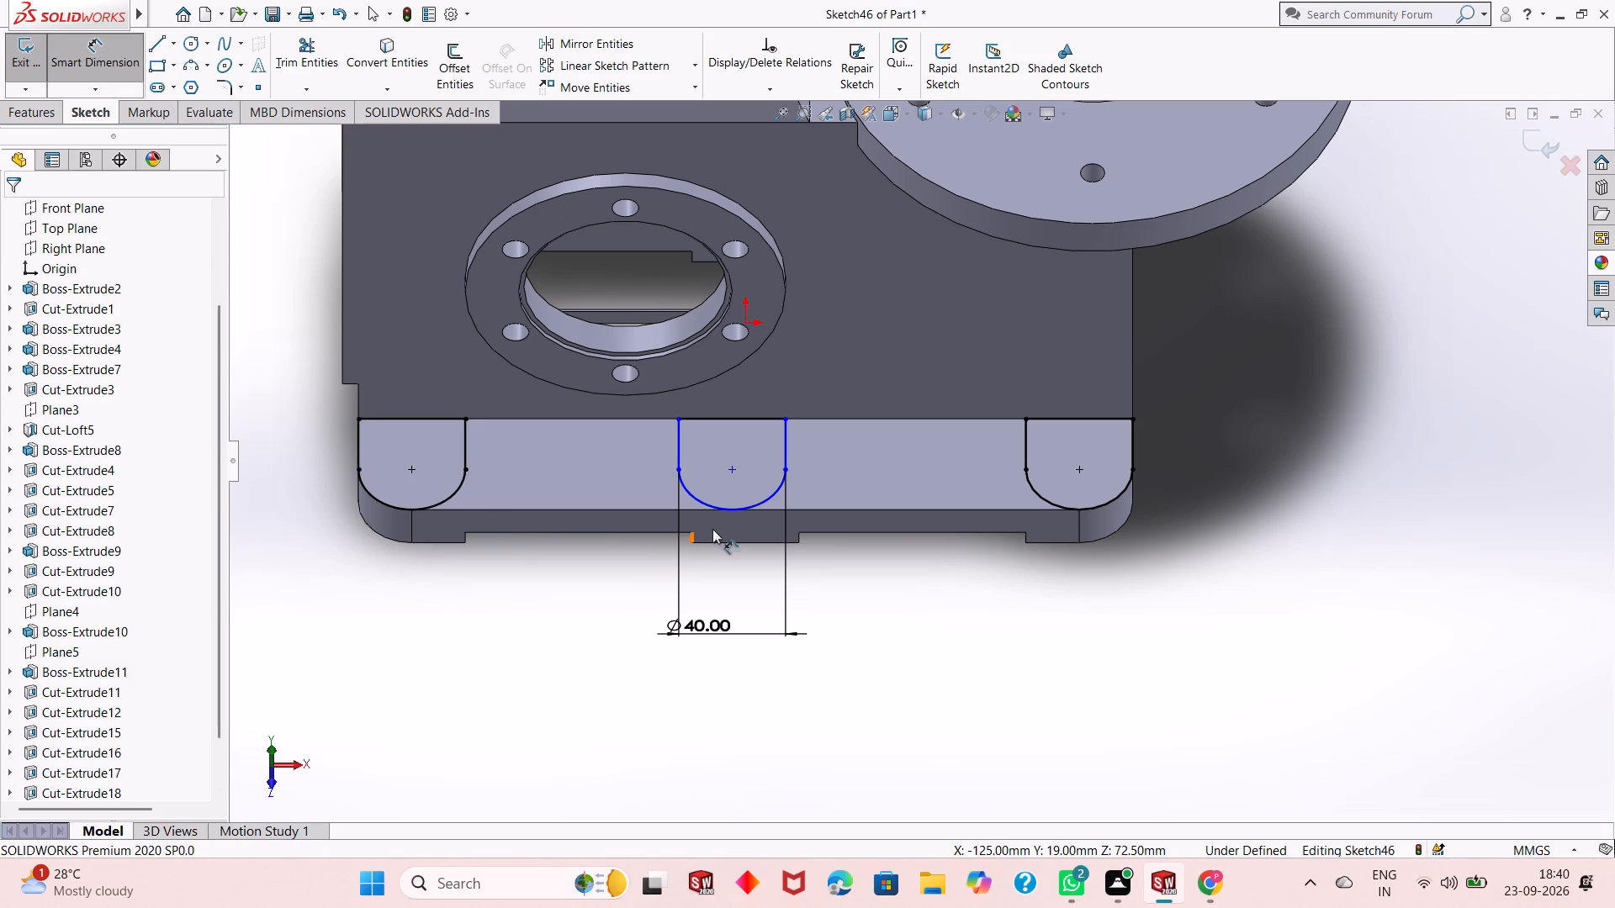
left_click(729, 471)
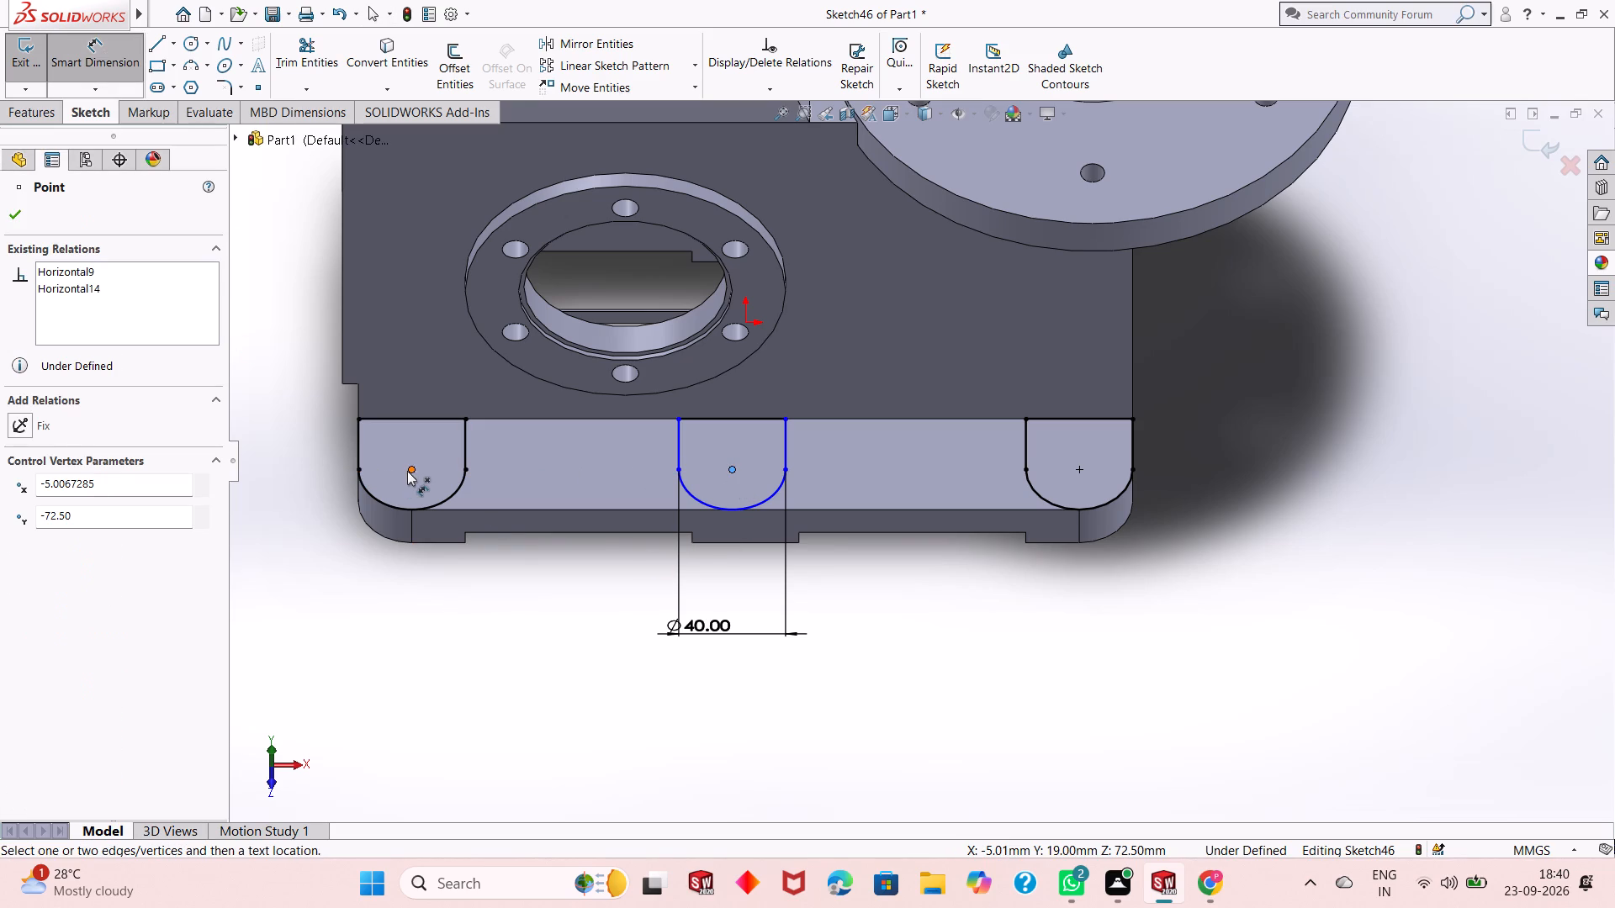
left_click(409, 472)
left_click(416, 654)
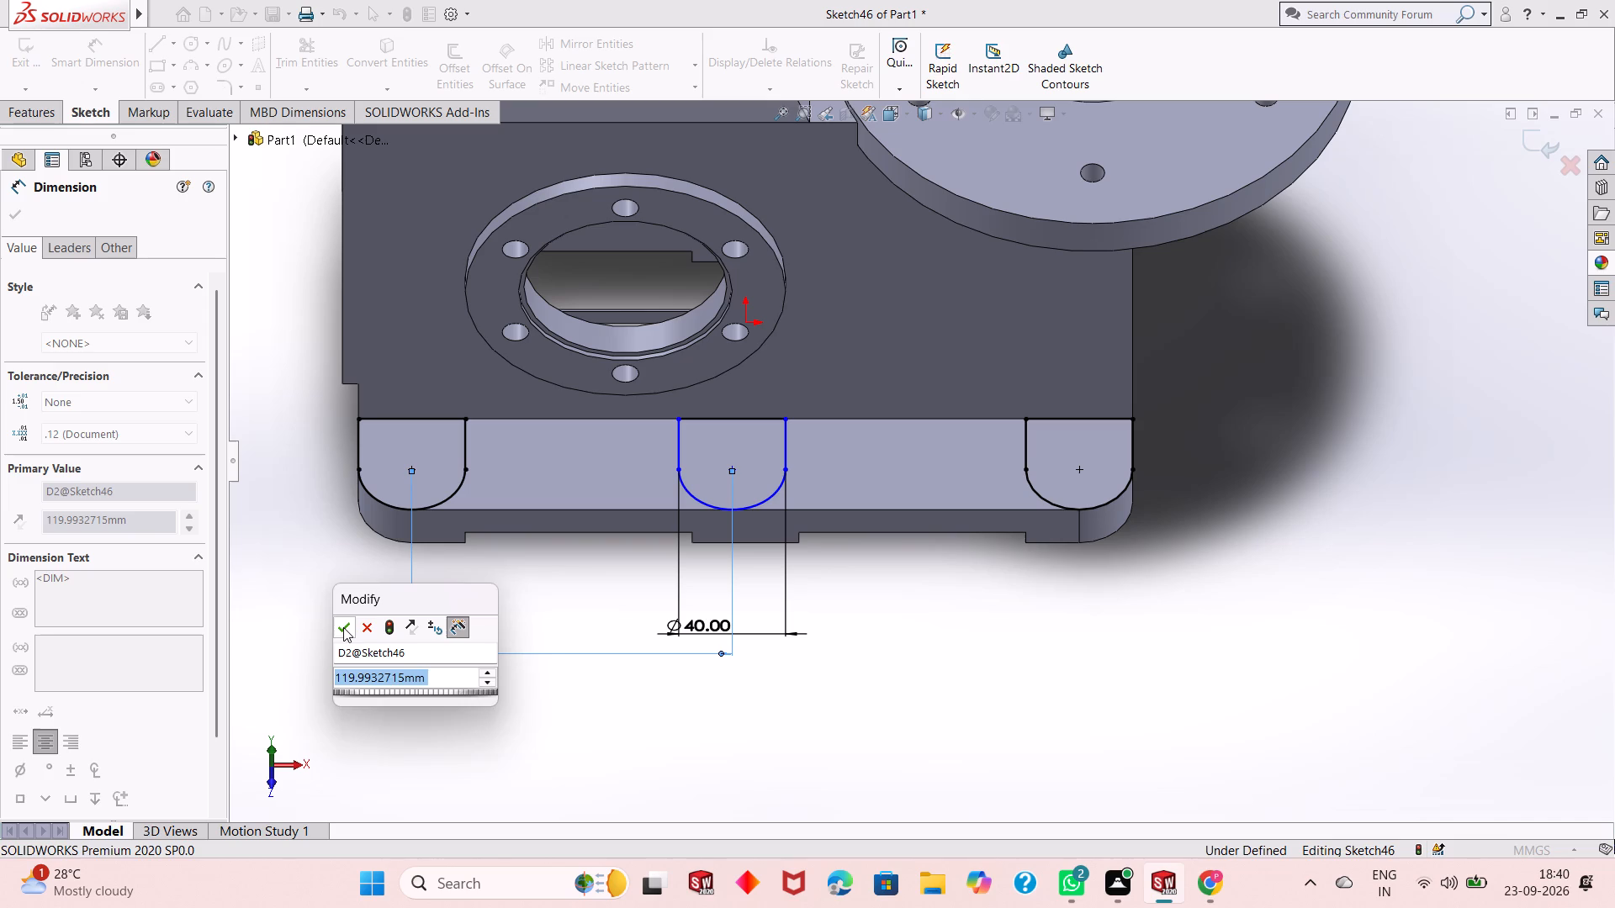
left_click(343, 627)
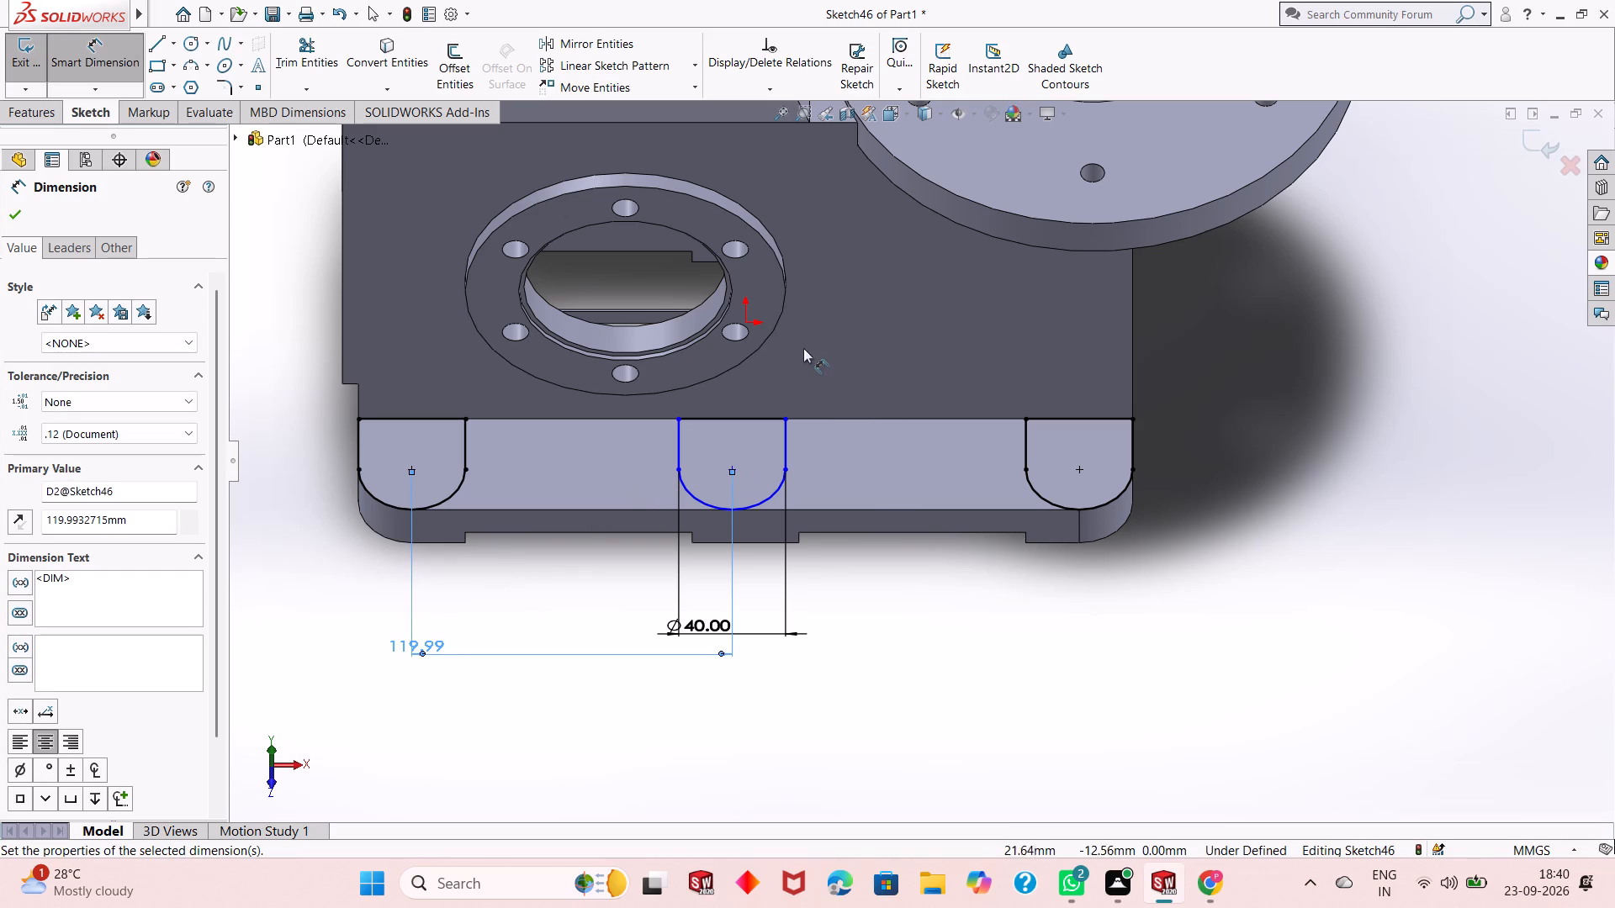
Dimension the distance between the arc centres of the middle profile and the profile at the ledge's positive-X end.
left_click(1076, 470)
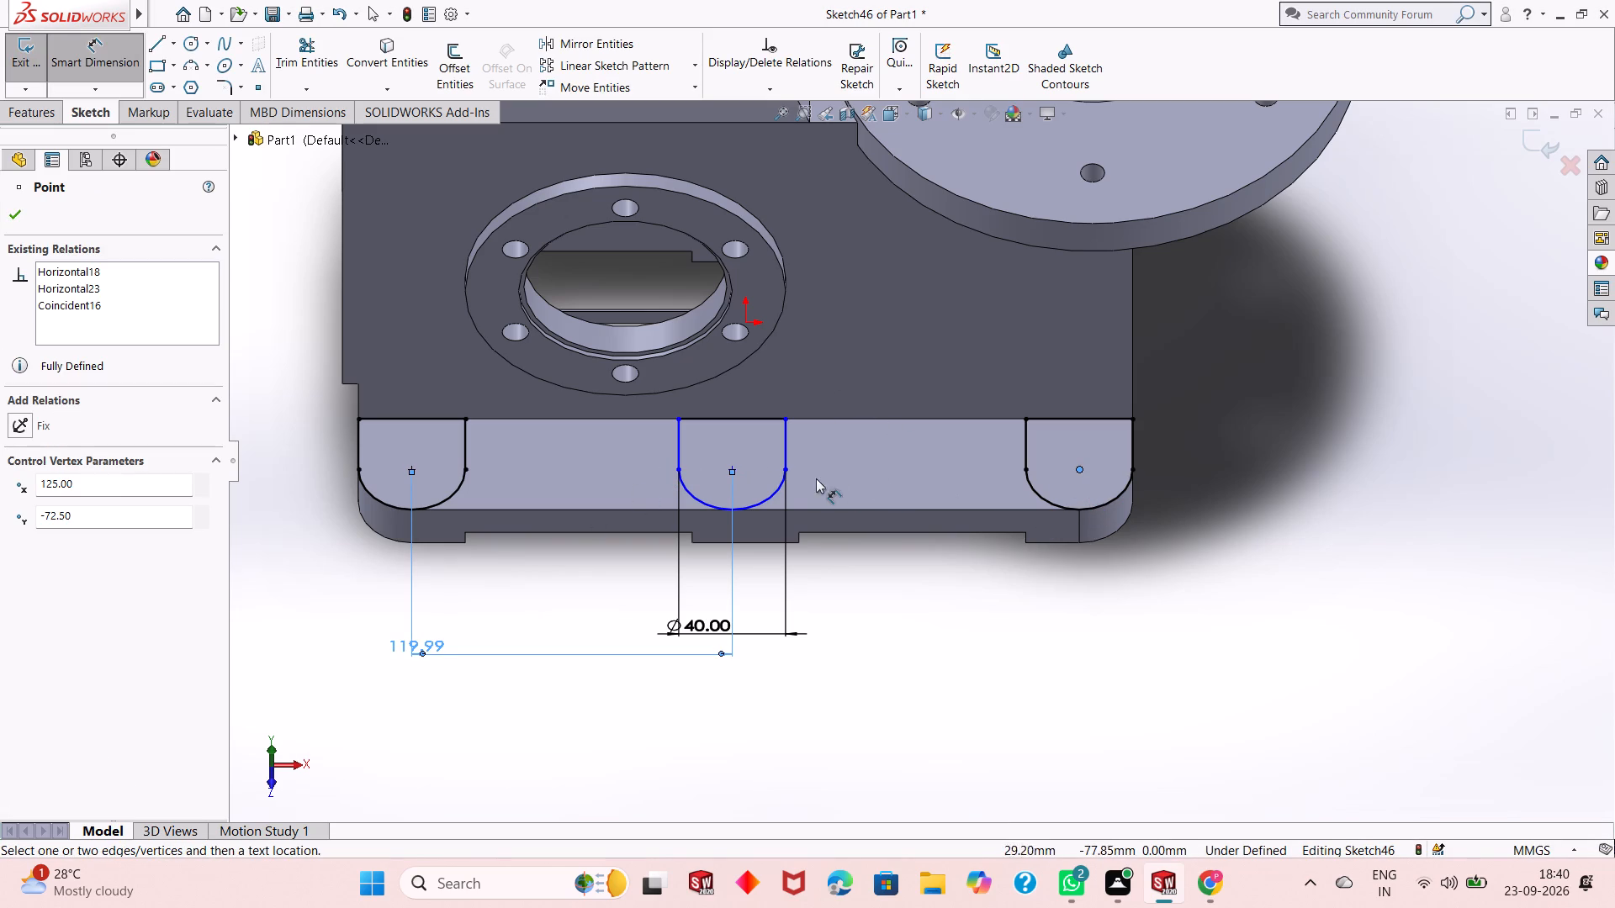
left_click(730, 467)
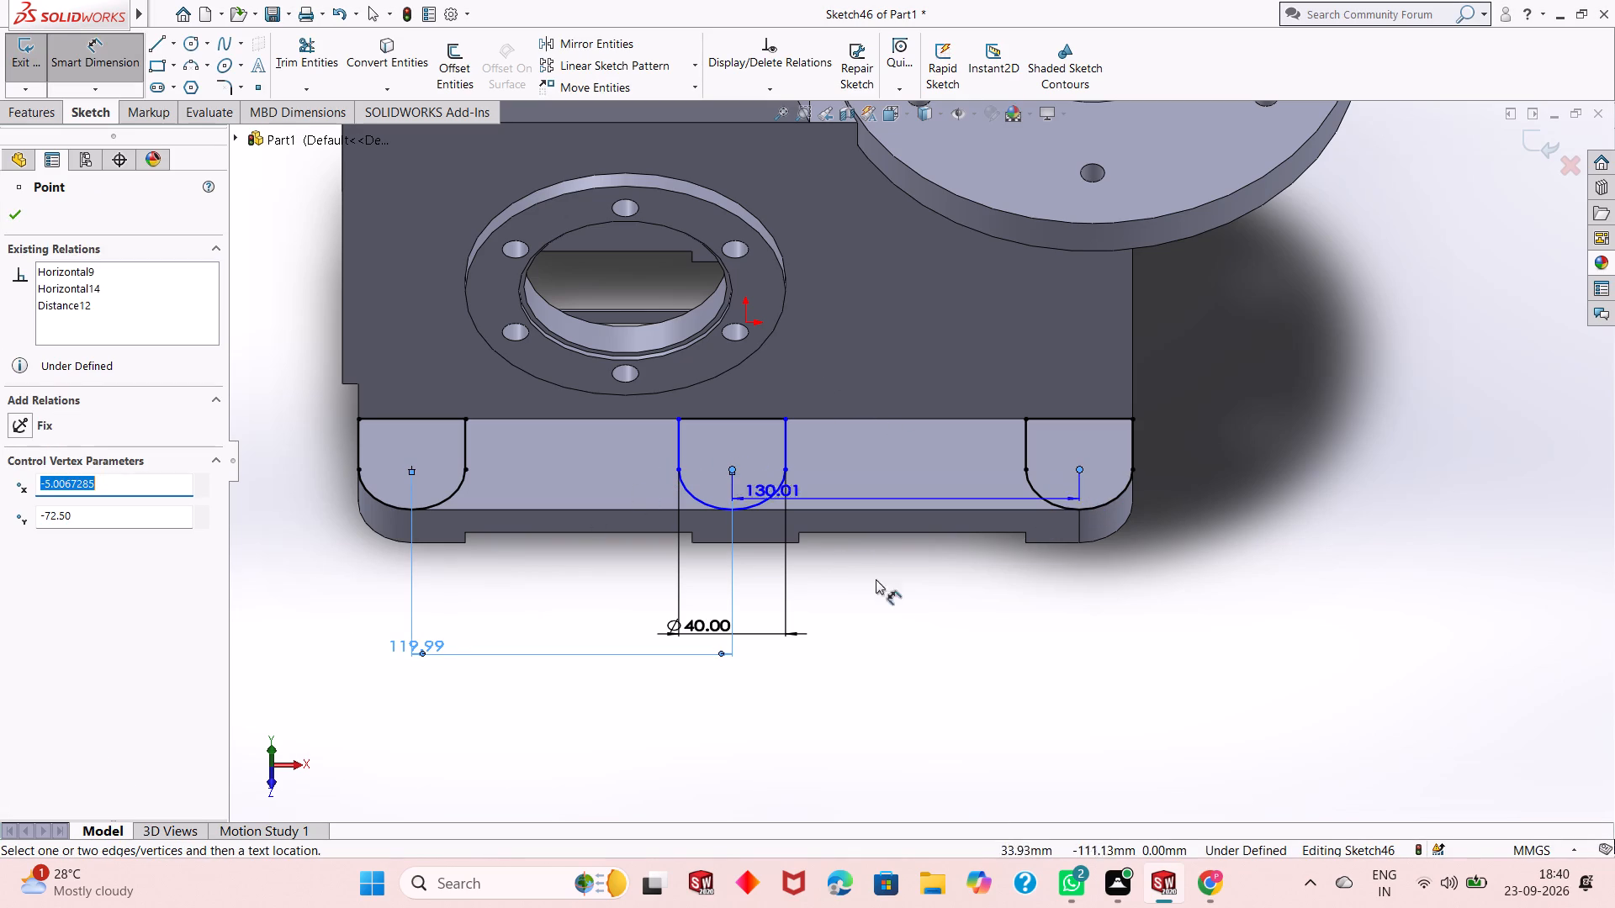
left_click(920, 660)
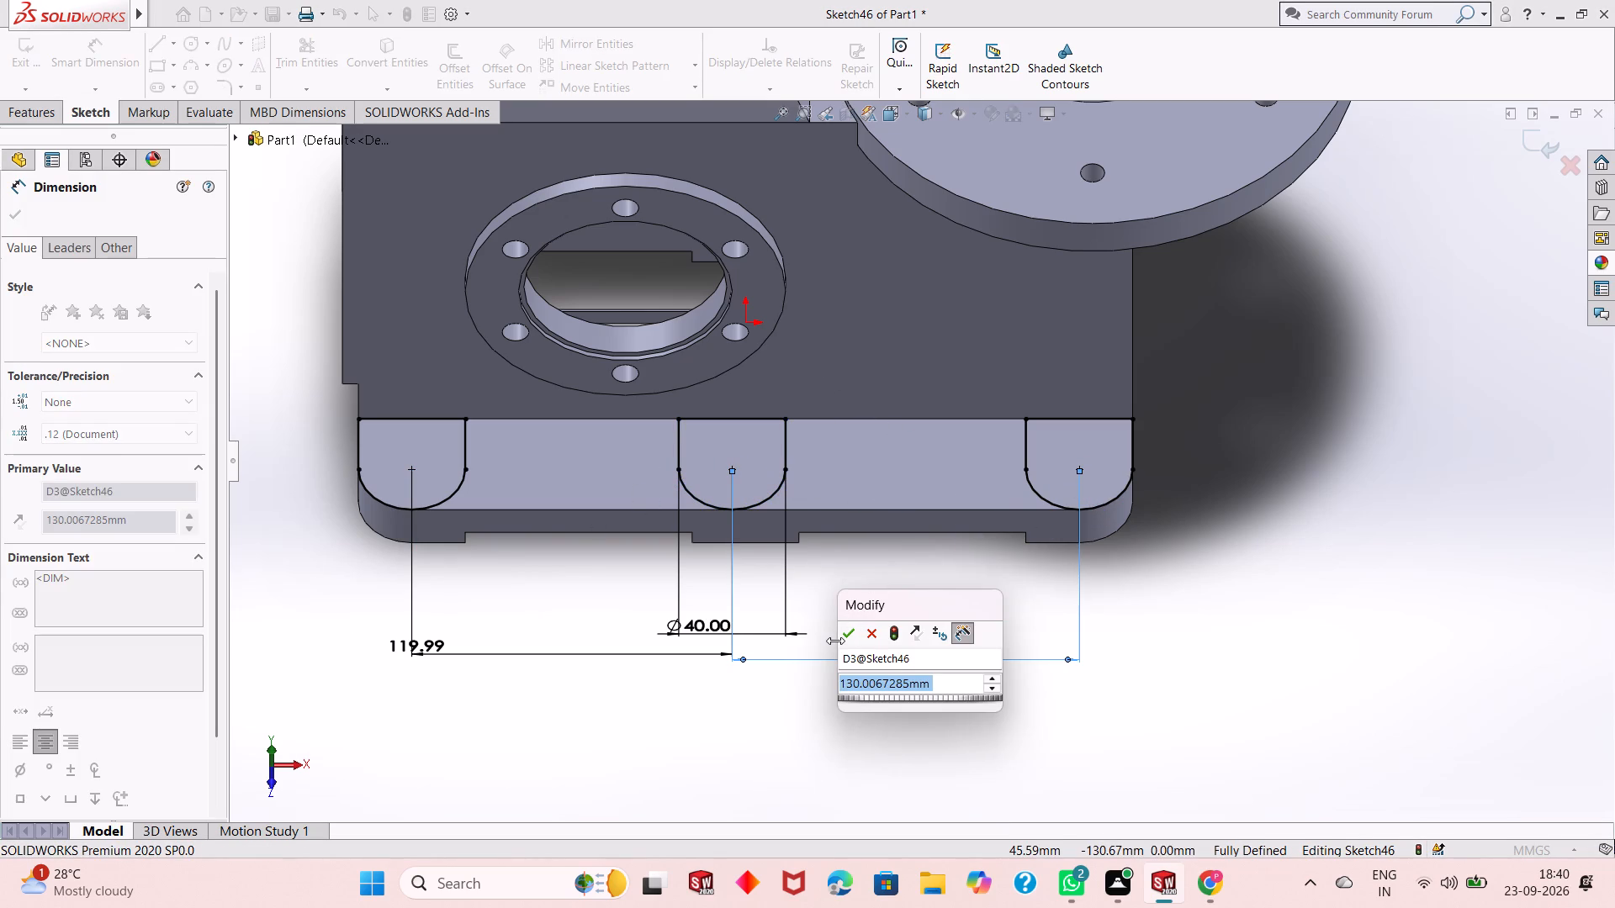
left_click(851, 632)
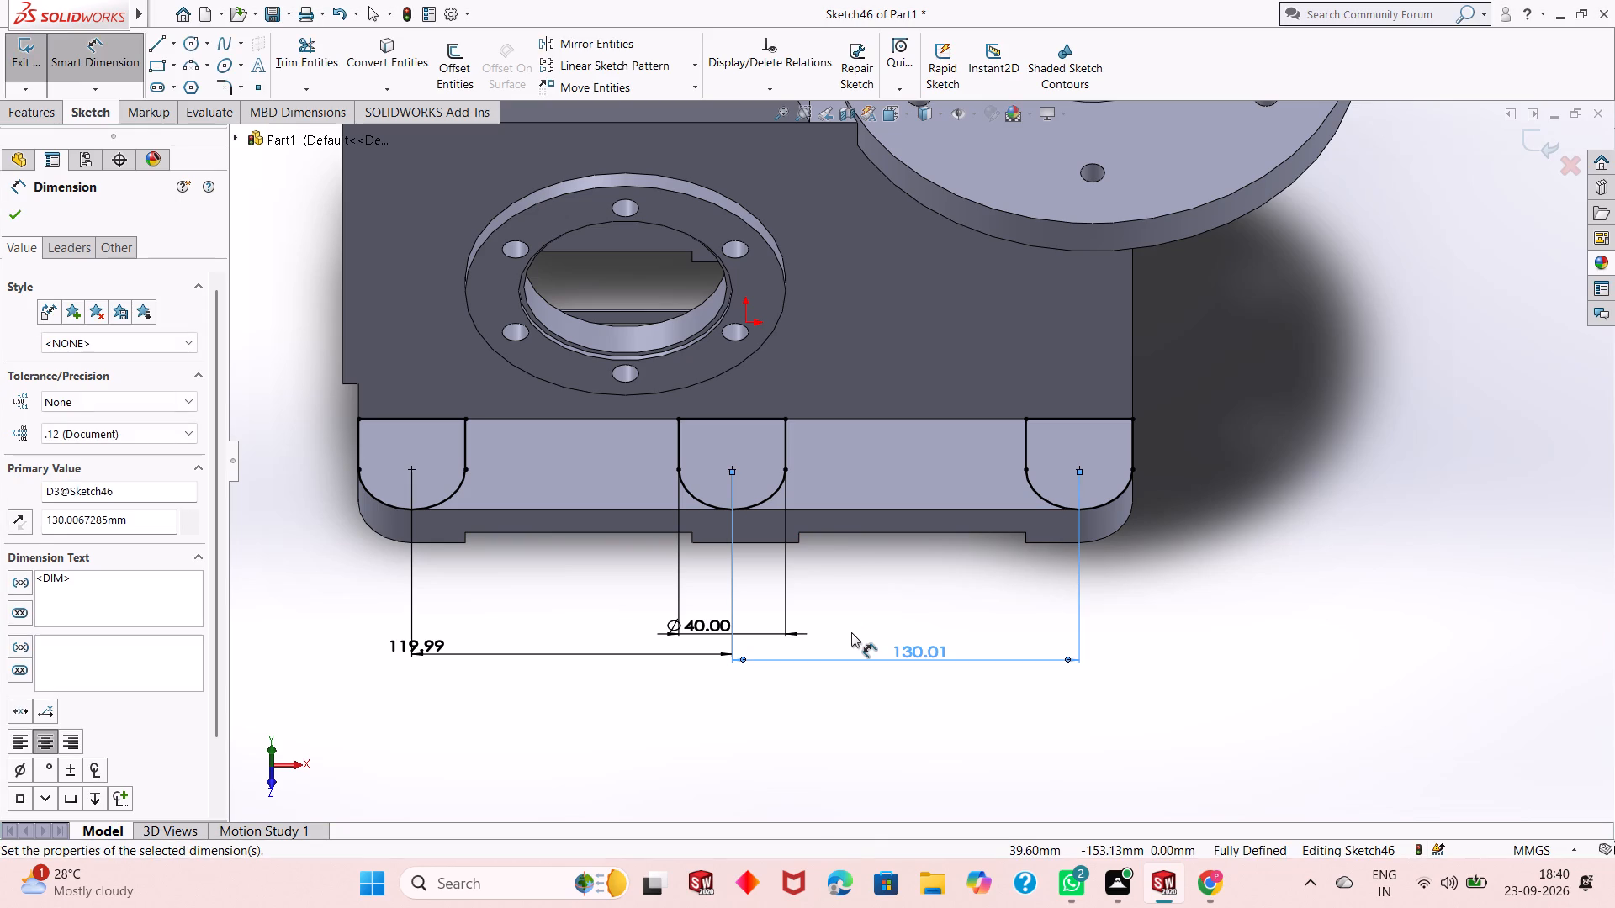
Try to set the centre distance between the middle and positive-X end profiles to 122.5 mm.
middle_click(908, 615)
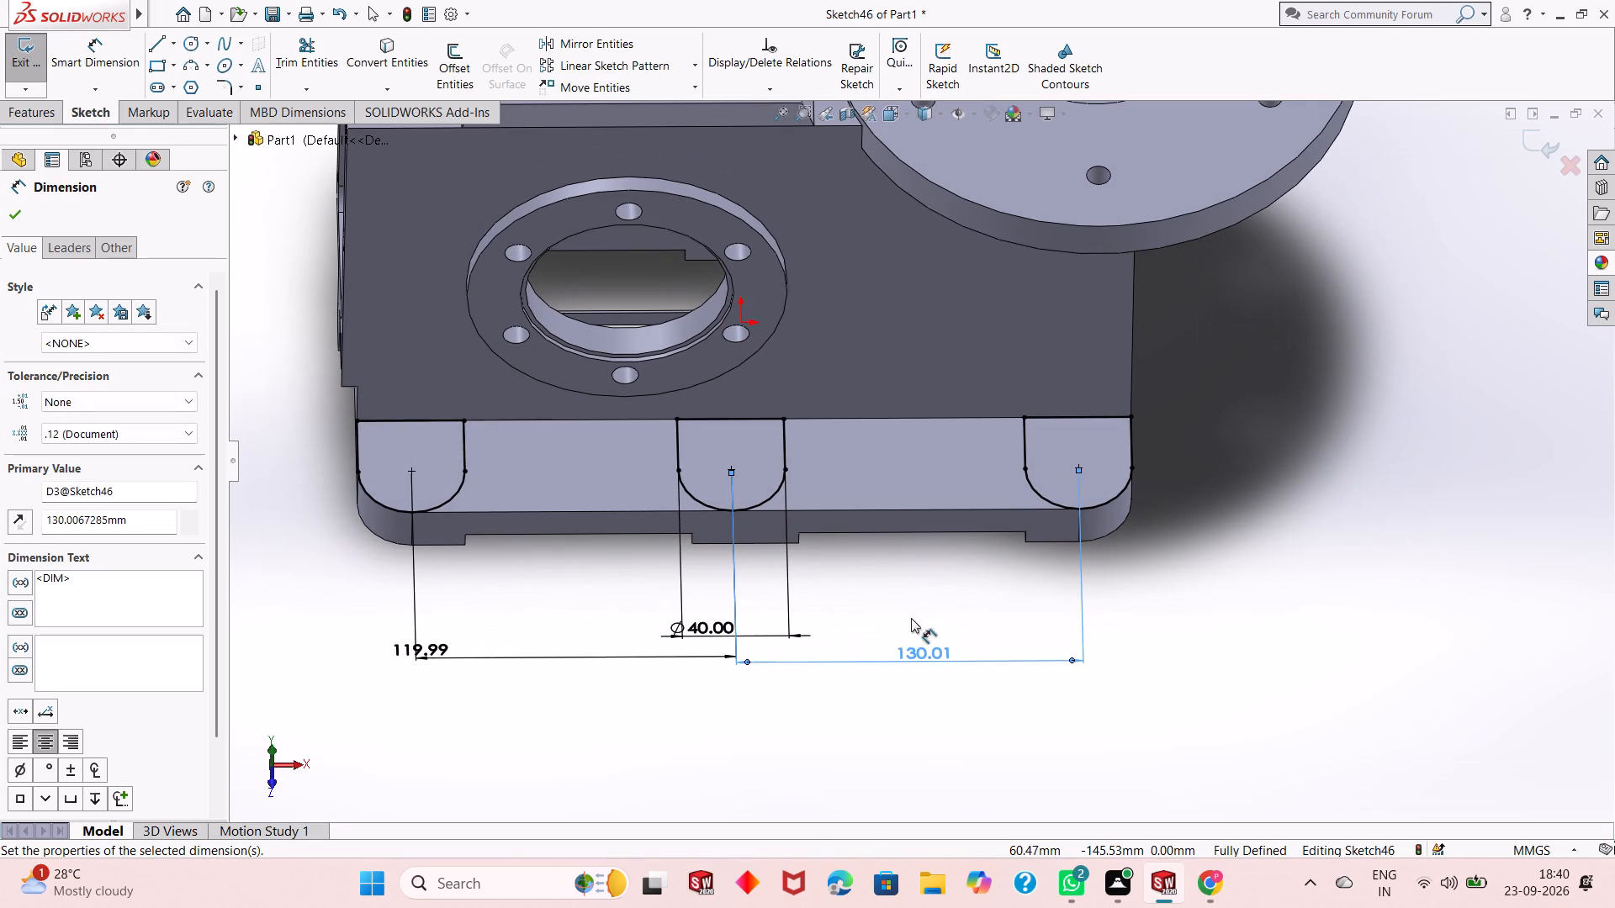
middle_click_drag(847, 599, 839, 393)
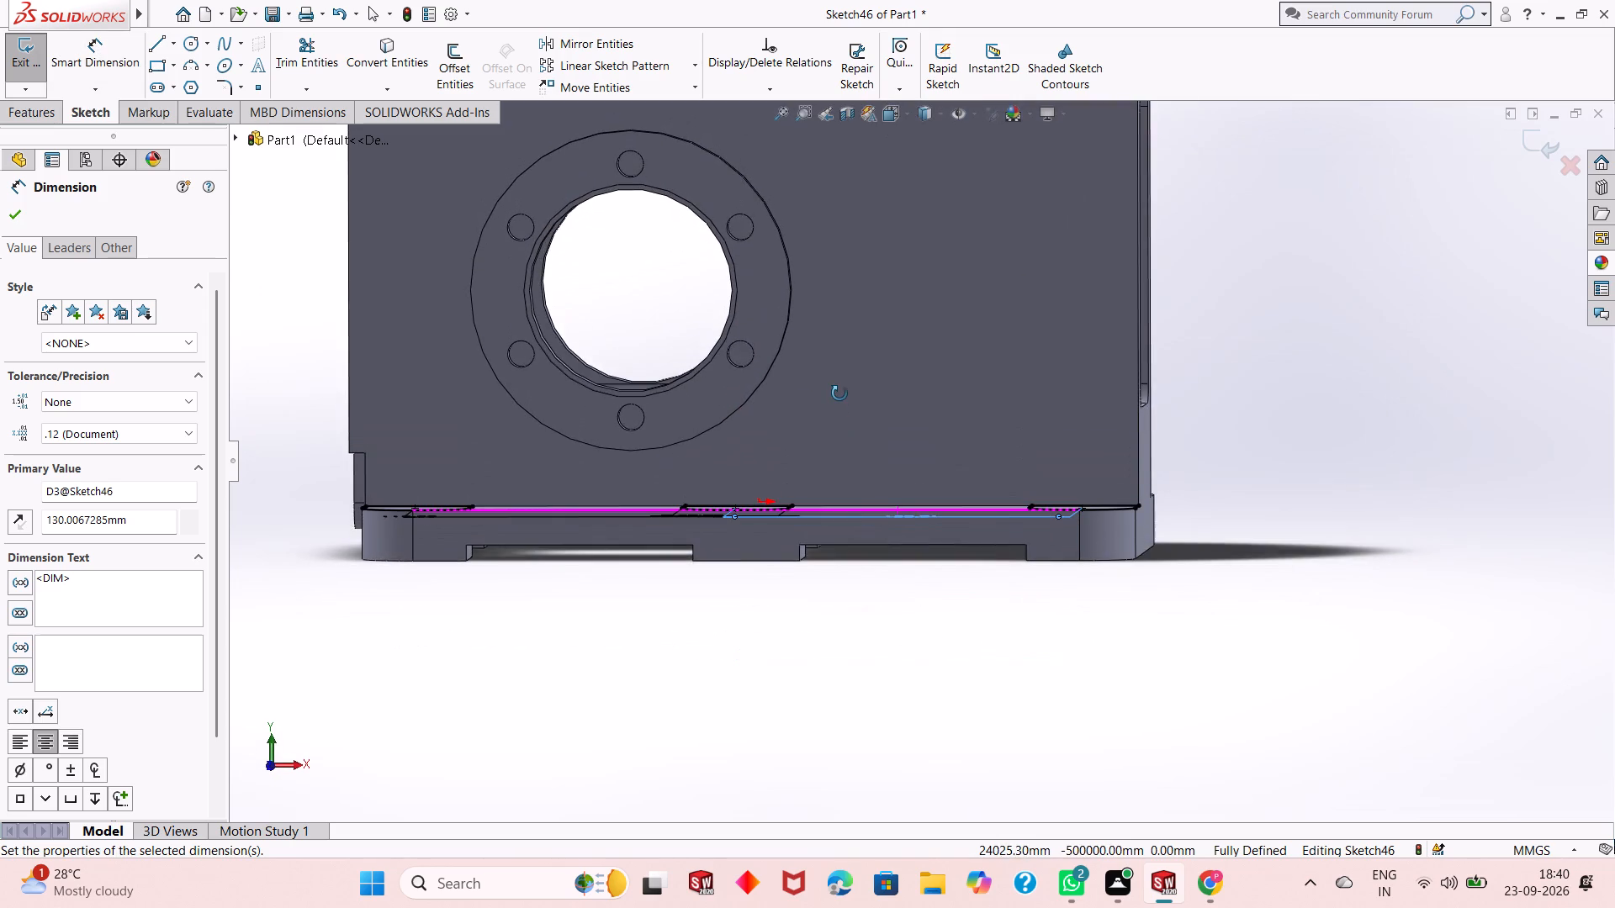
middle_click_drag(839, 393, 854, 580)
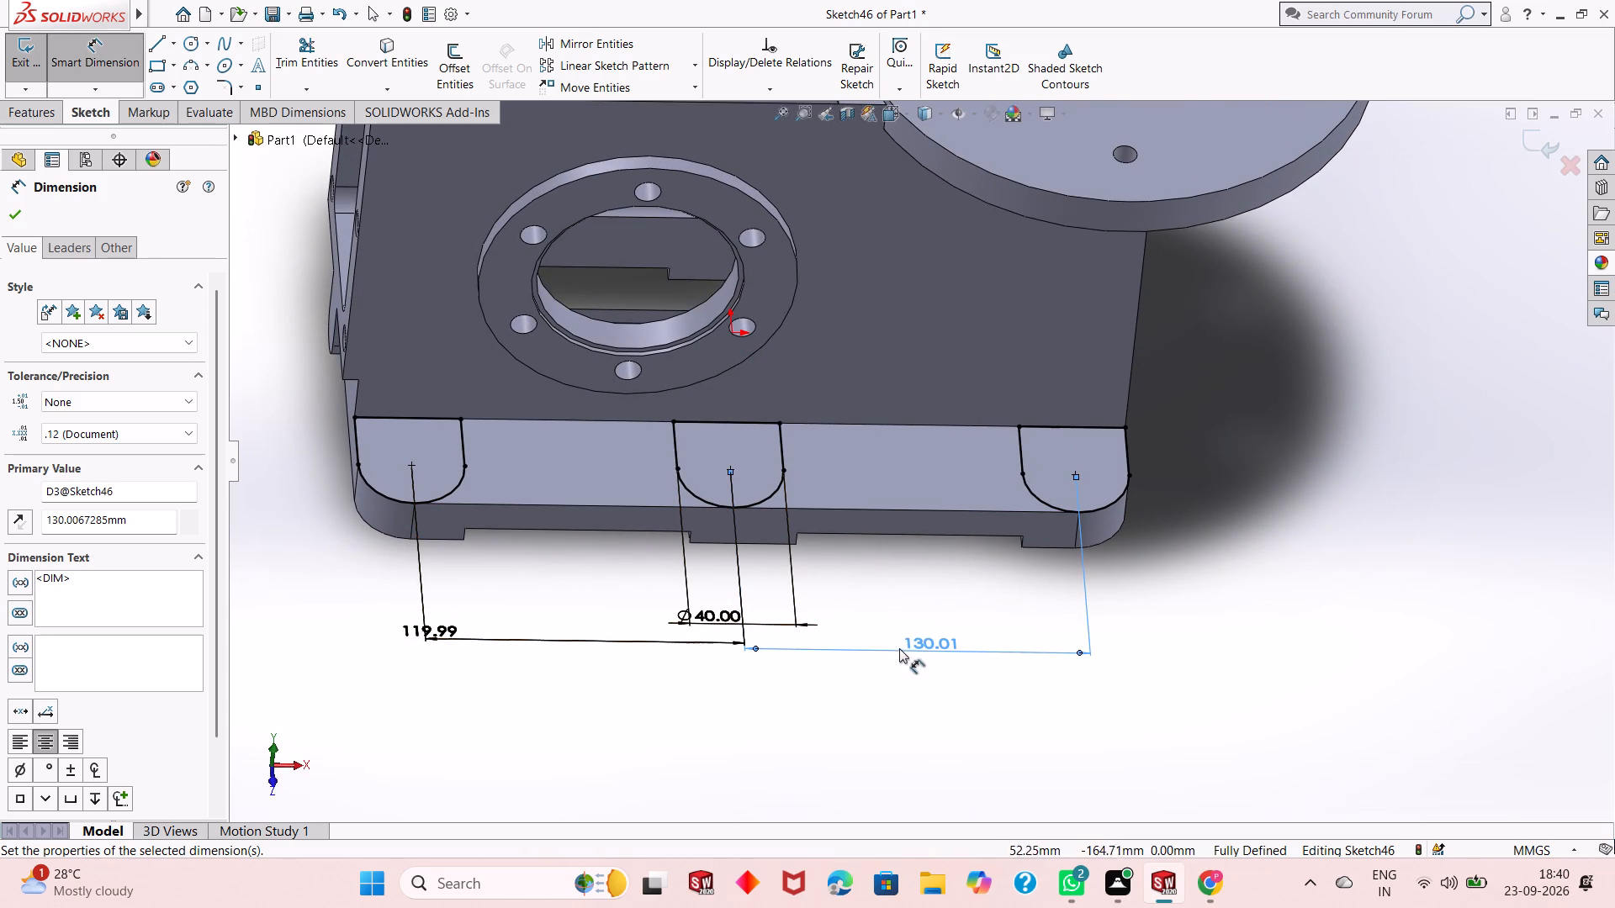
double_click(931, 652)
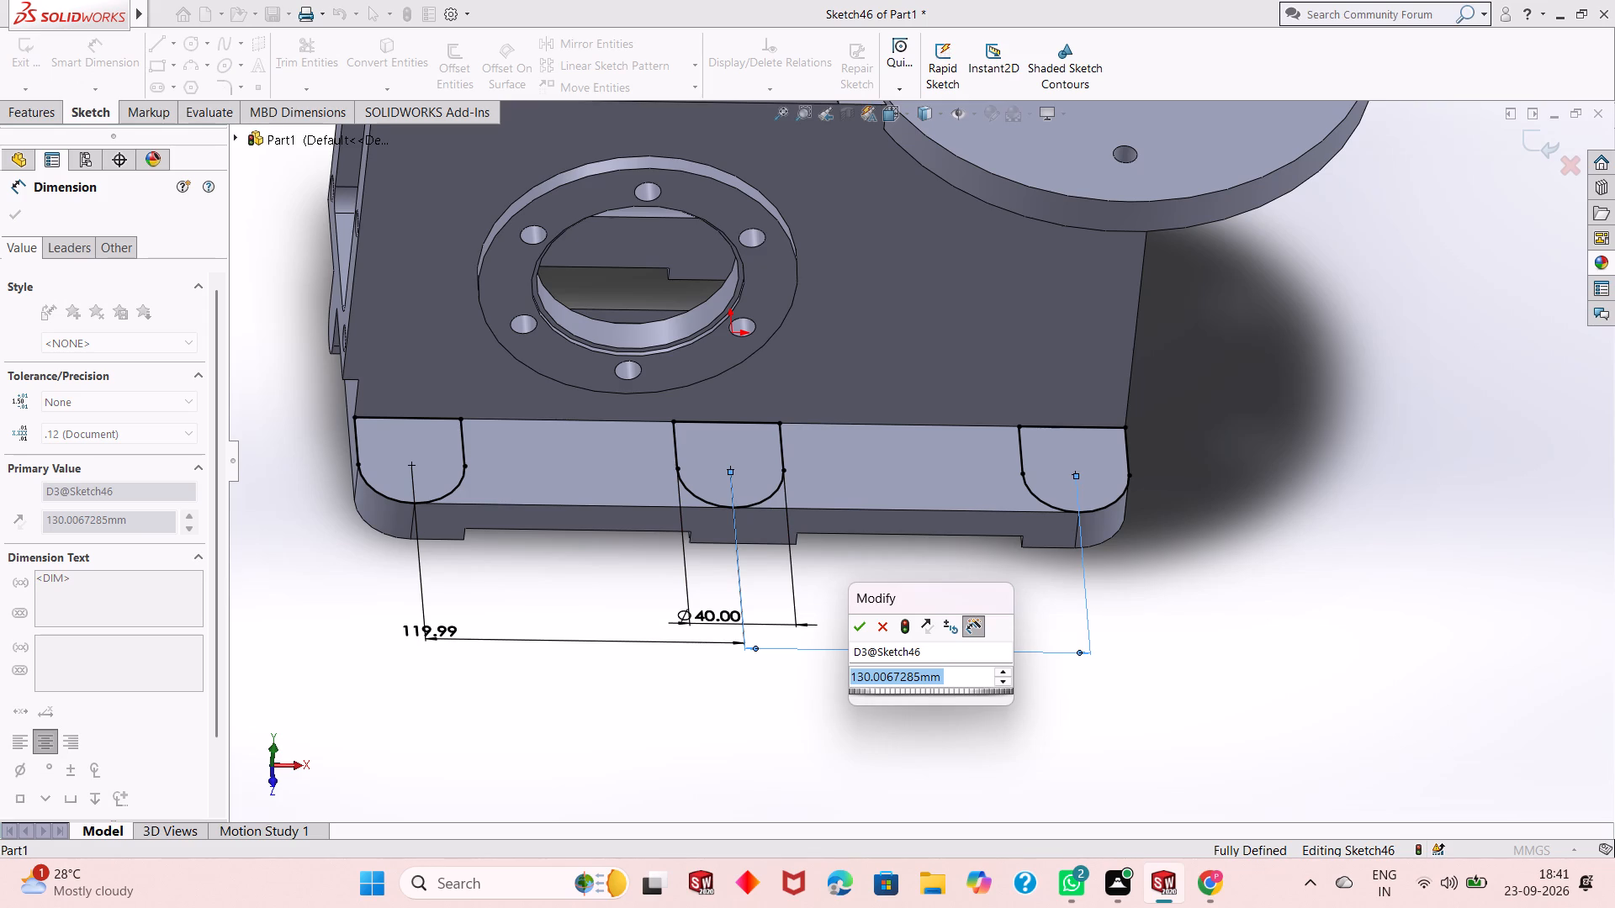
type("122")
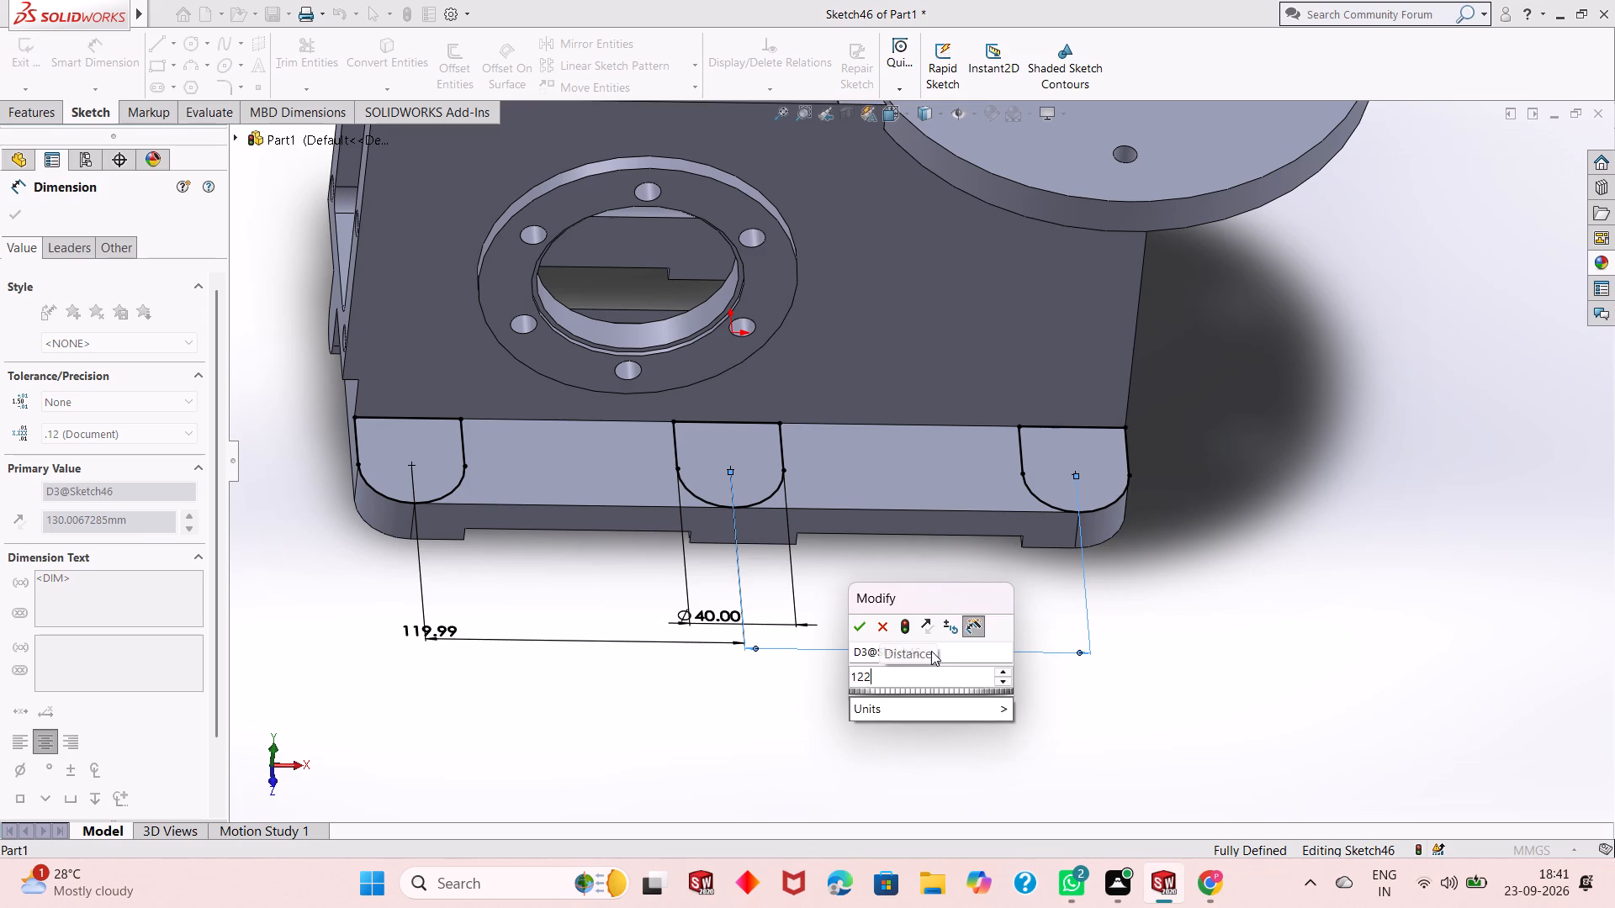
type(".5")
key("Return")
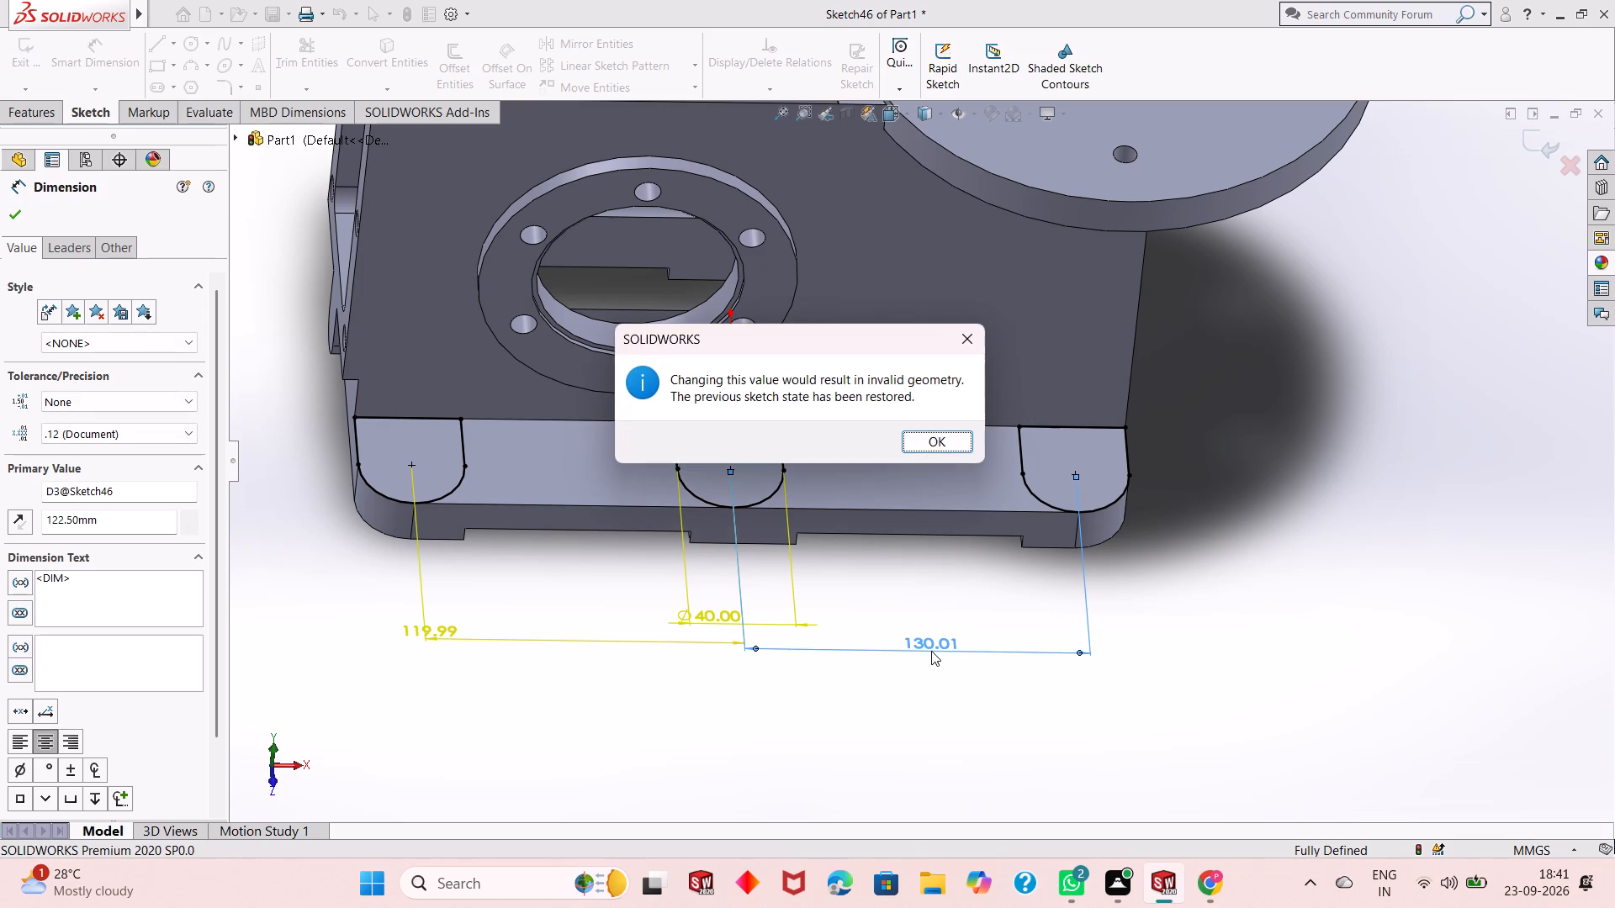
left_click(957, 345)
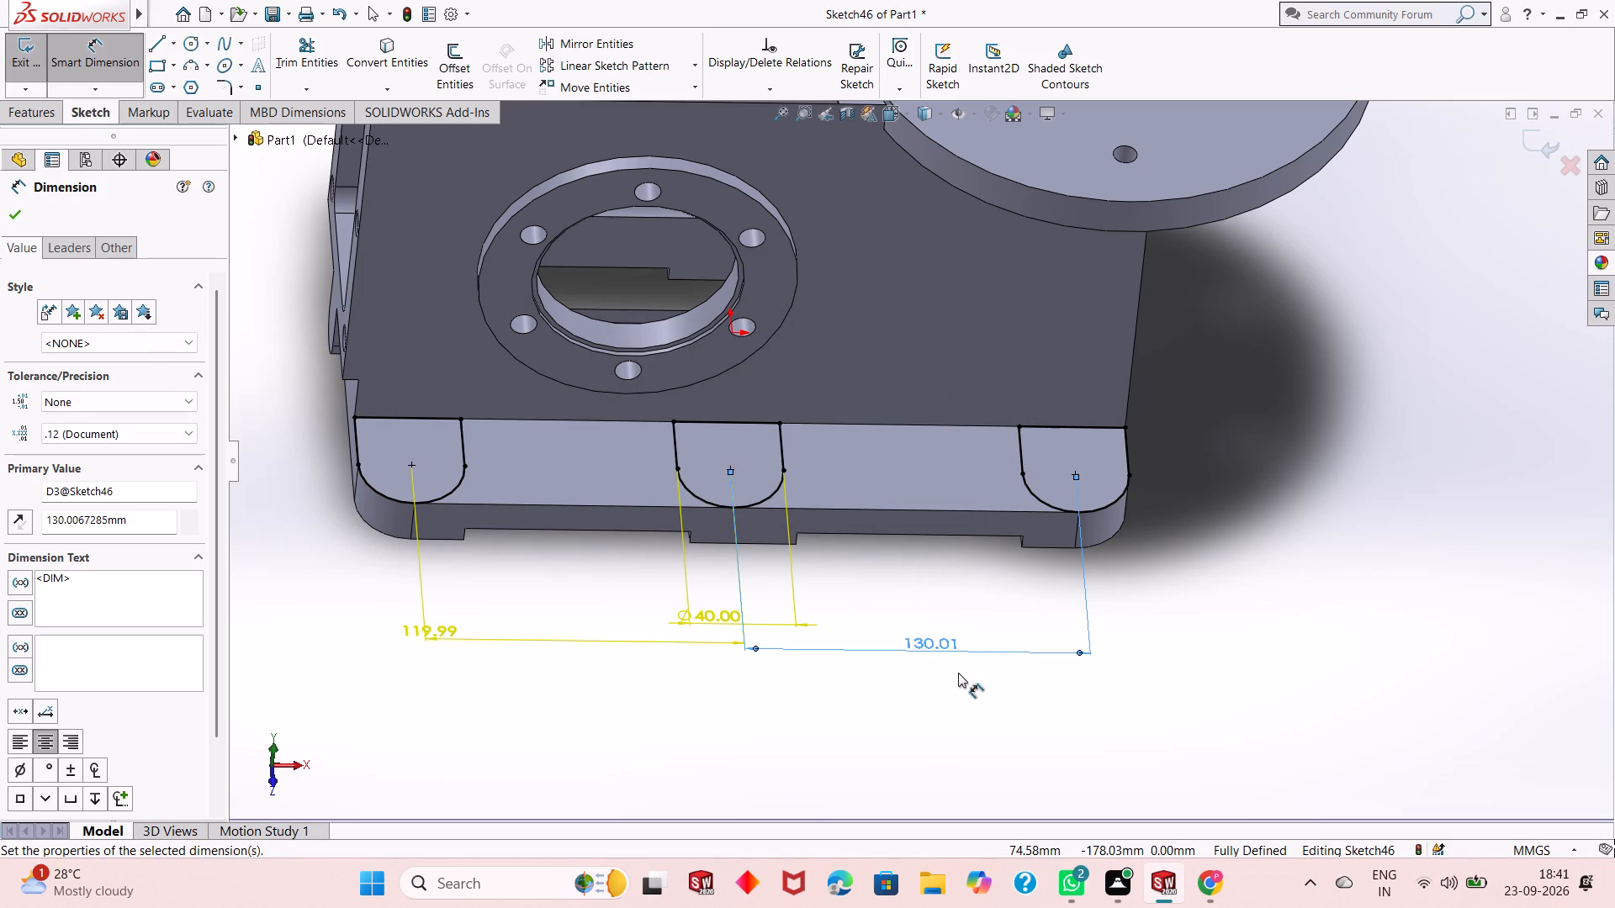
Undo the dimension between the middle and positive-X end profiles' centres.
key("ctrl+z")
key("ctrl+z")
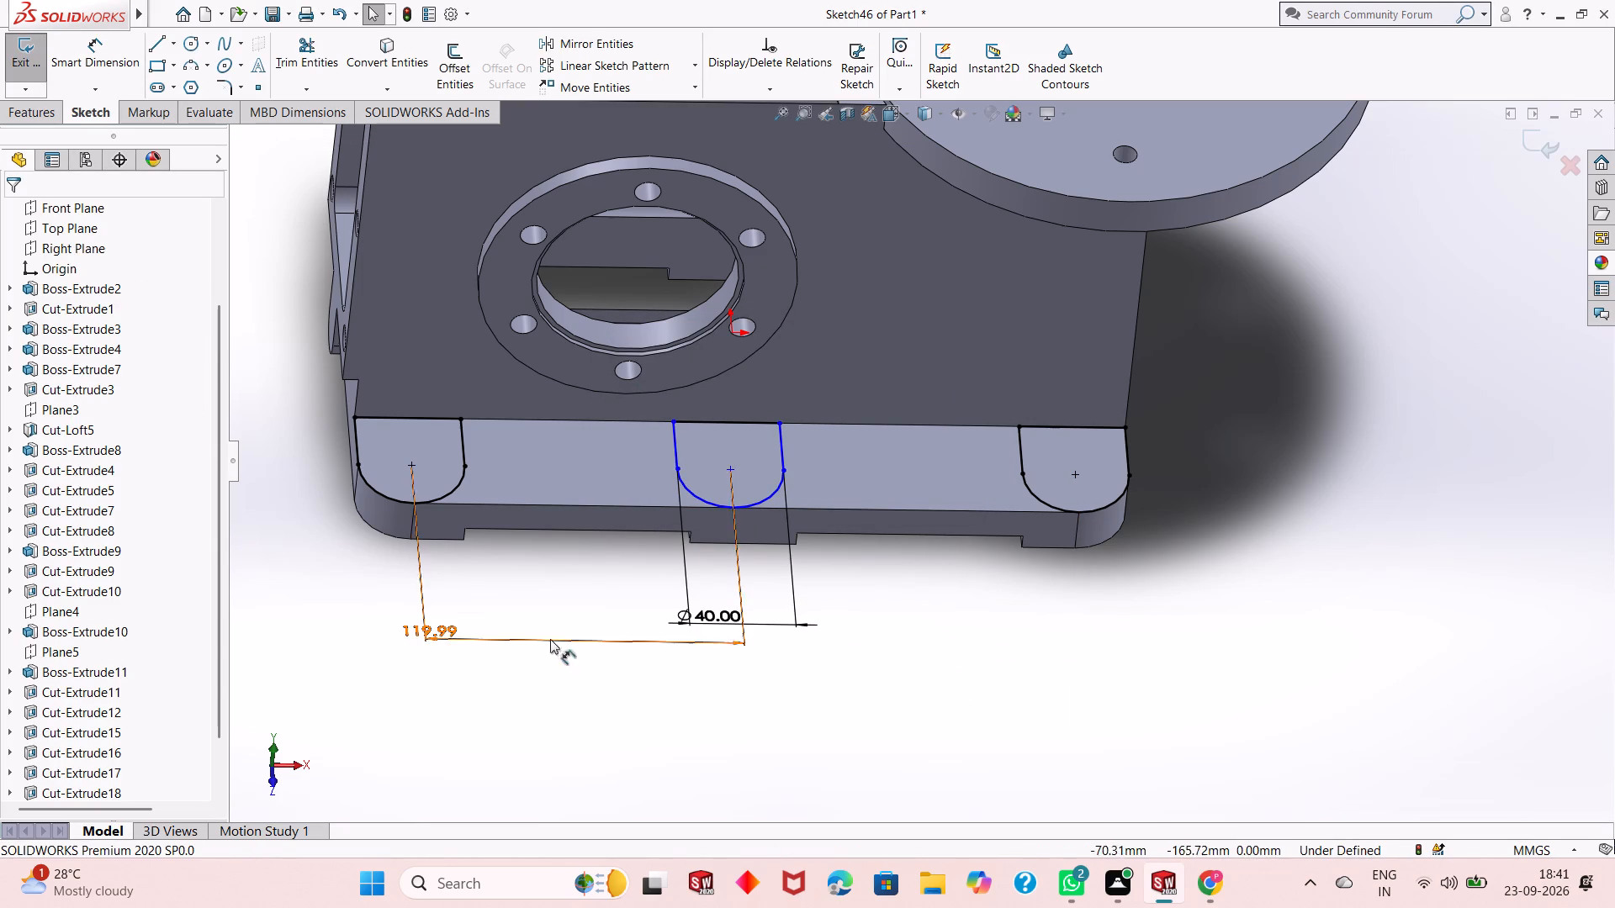
Set the centre distance between the middle profile and the negative-X end profile to 122.5 mm.
double_click(441, 633)
type("122.5")
key("Return")
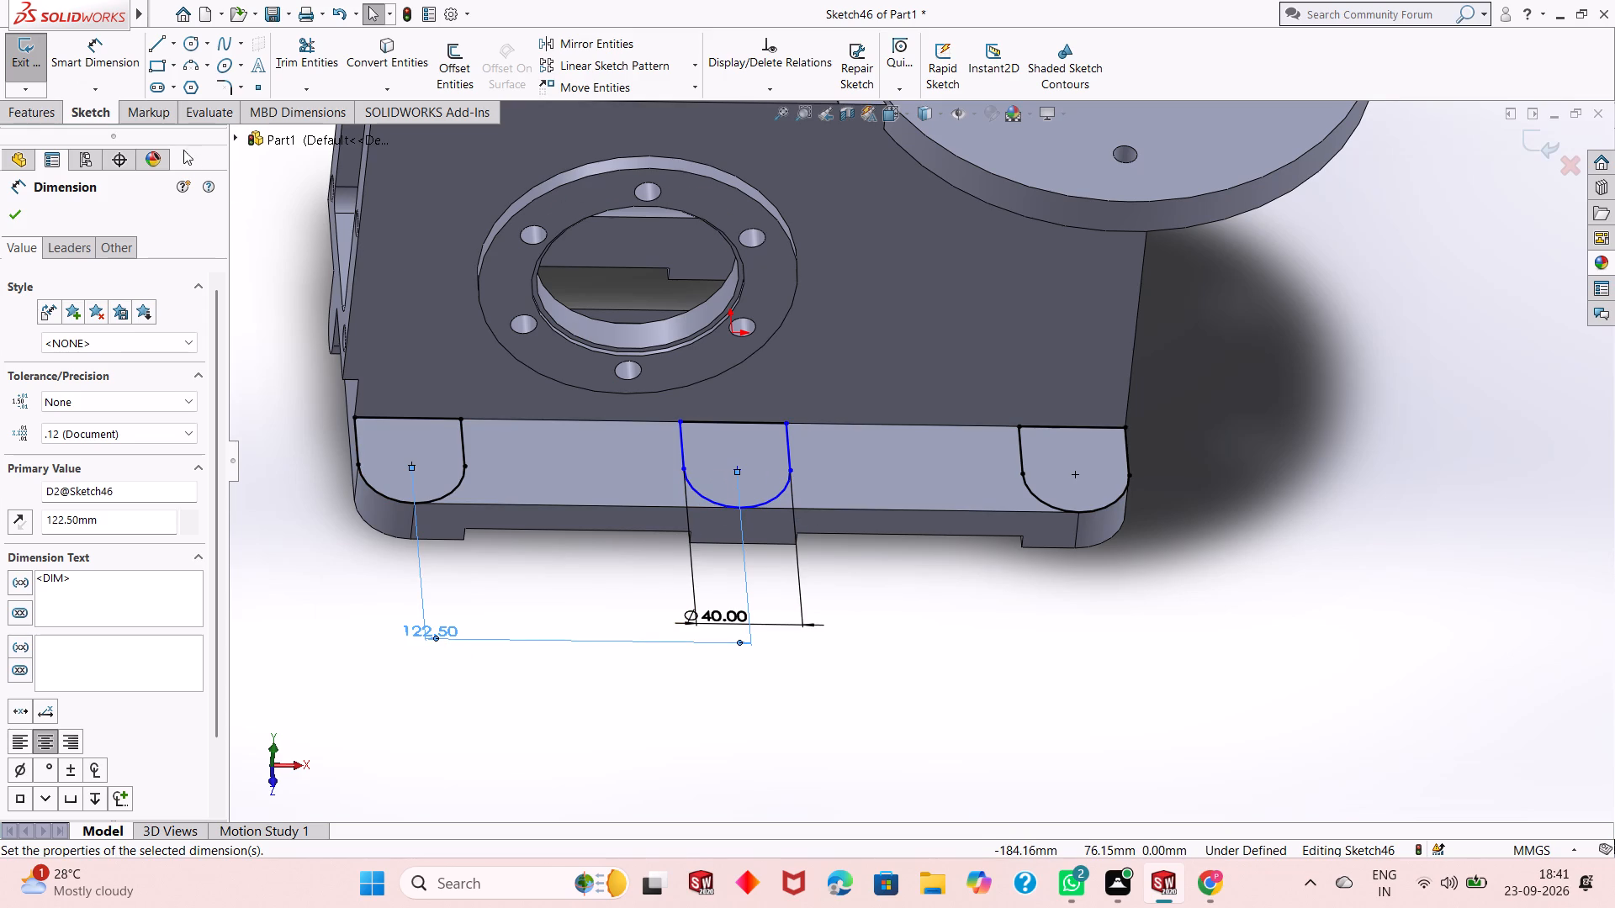
Check the centre distance between the middle and positive-X end profiles with a dimension preview, without placing it.
left_click(130, 73)
left_click(128, 71)
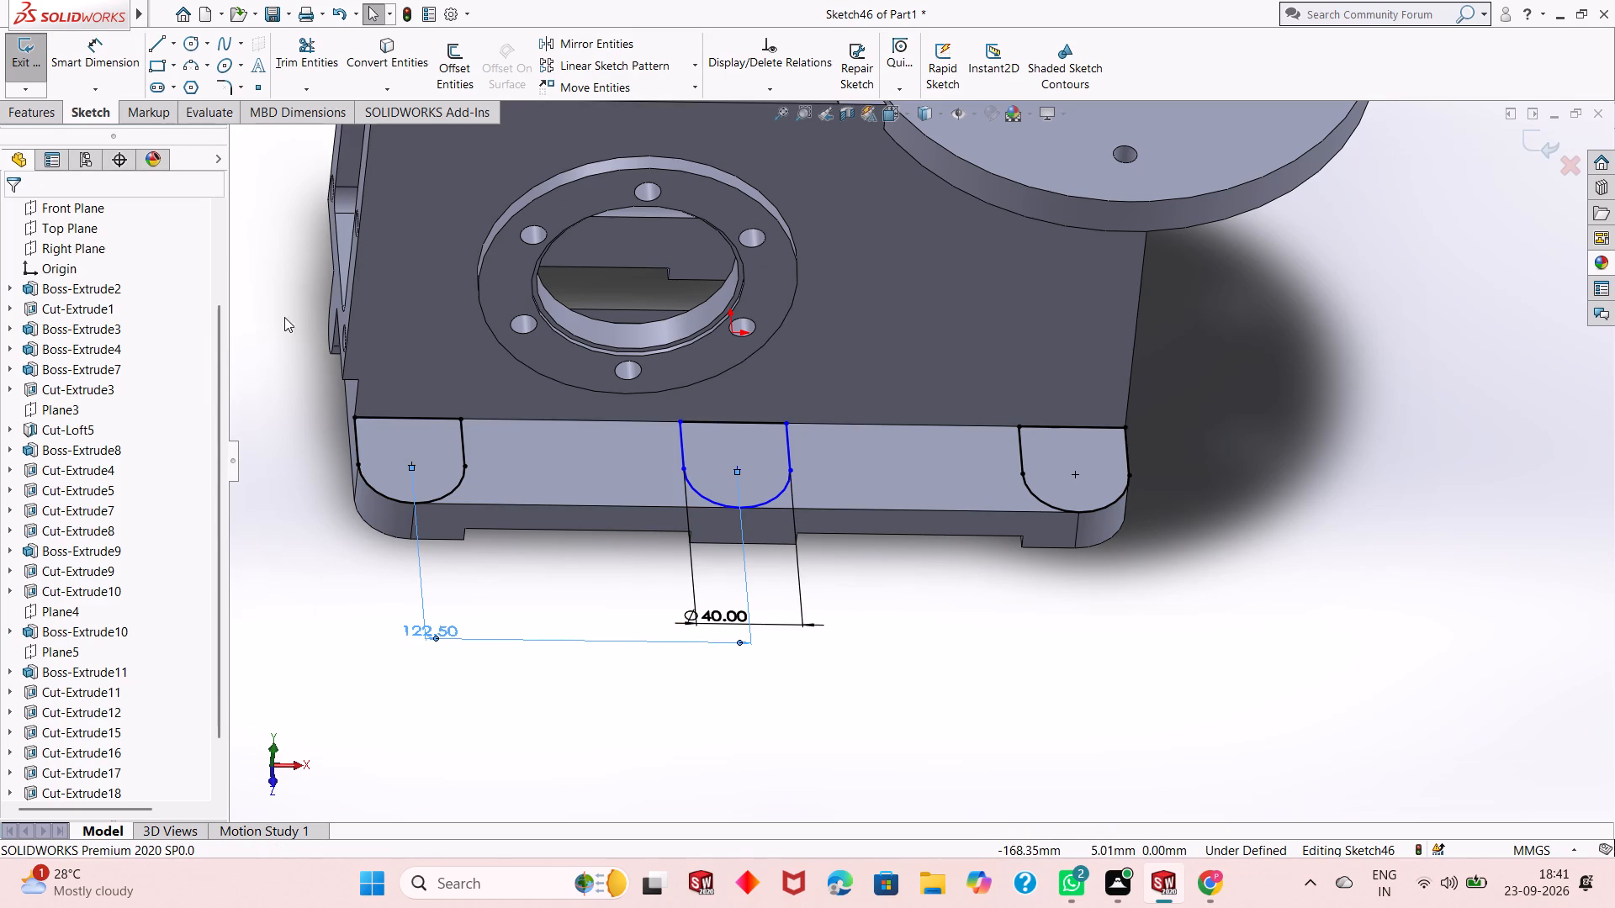
left_click(129, 70)
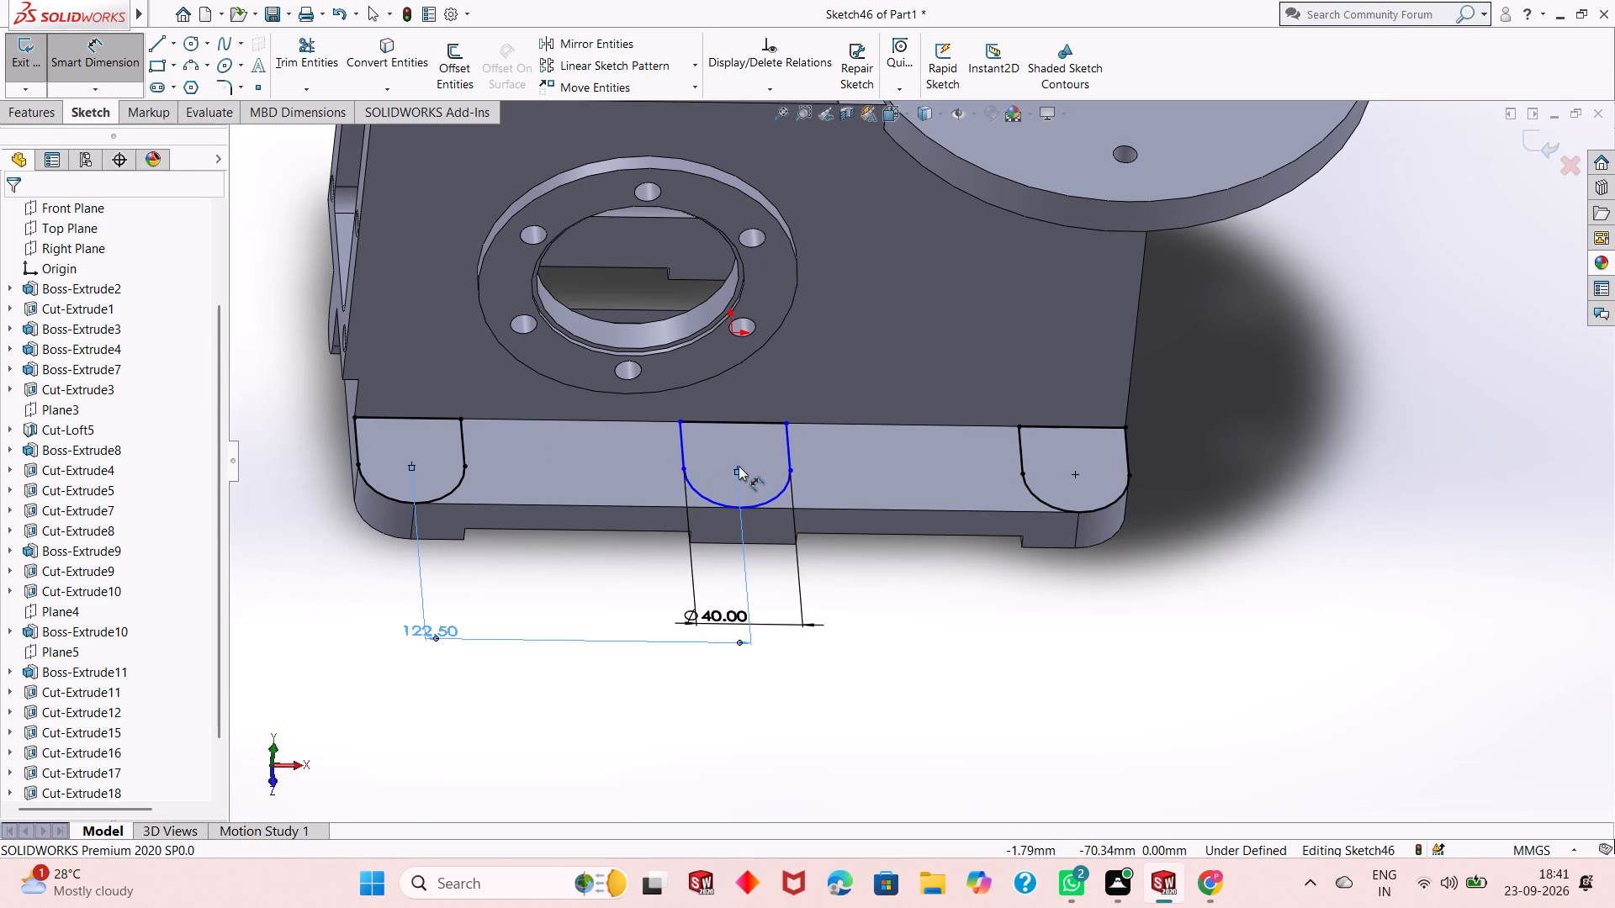
left_click(739, 468)
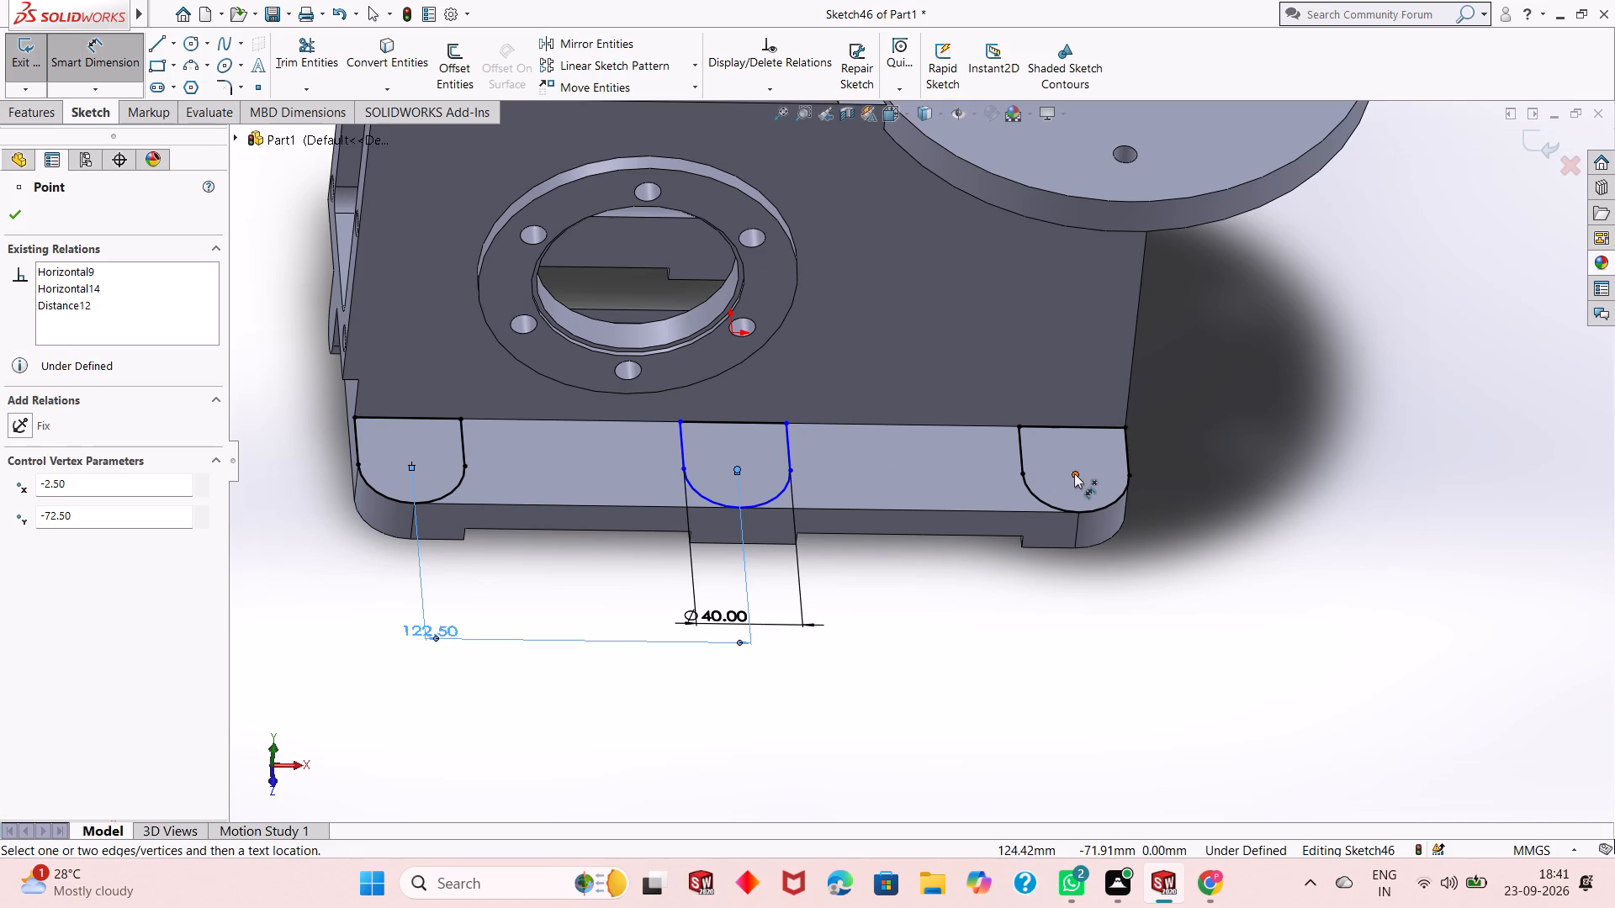
left_click(1075, 472)
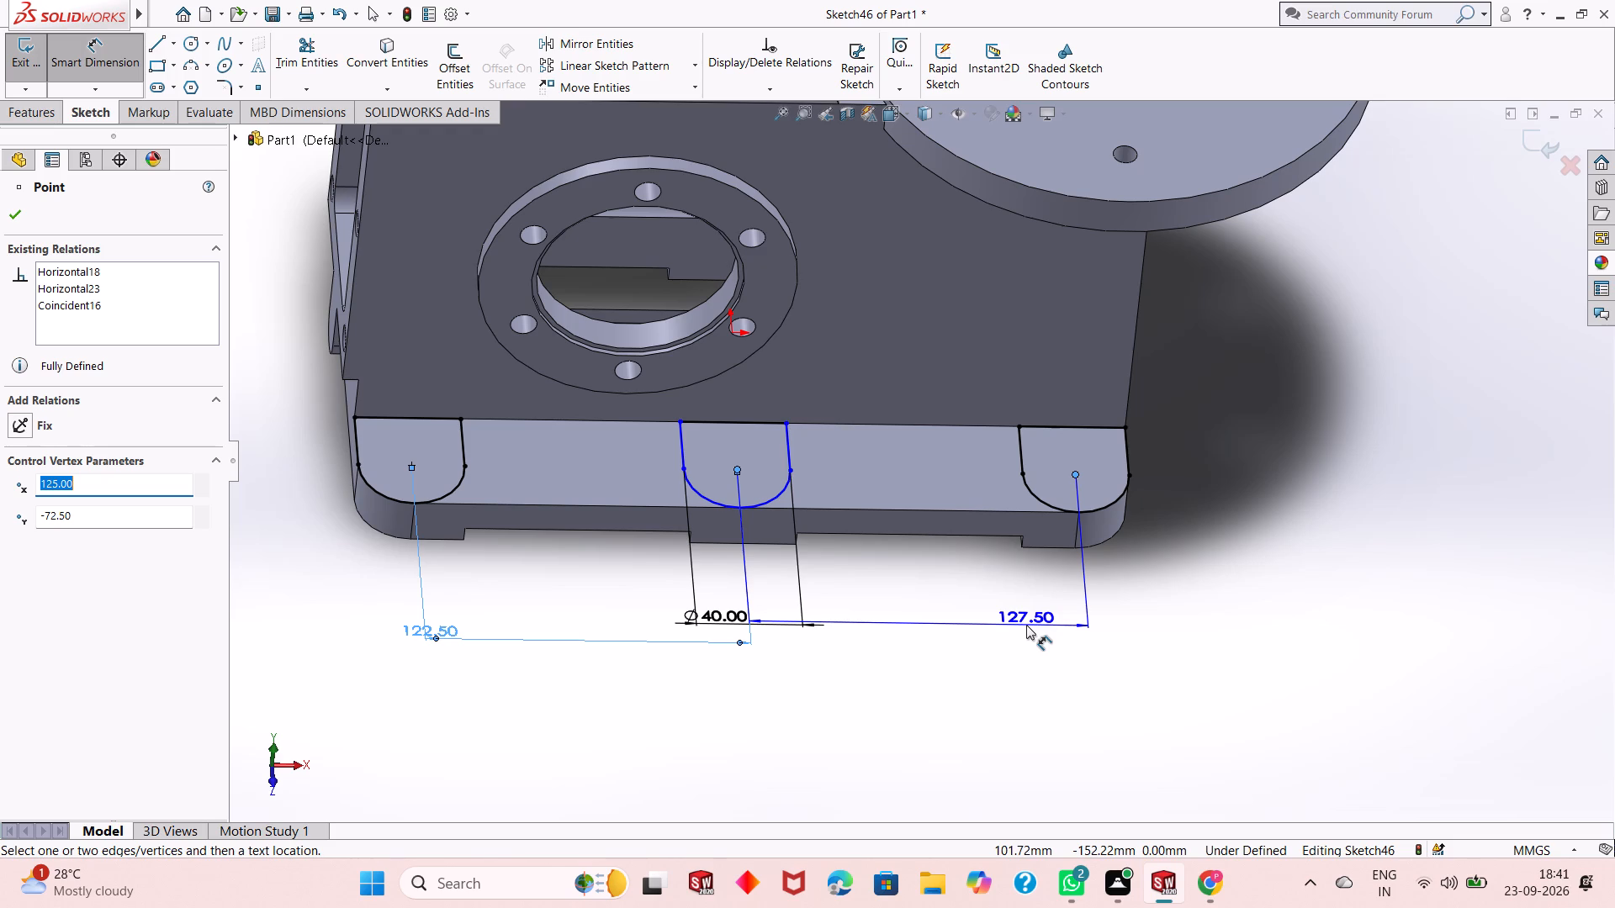
key("Escape")
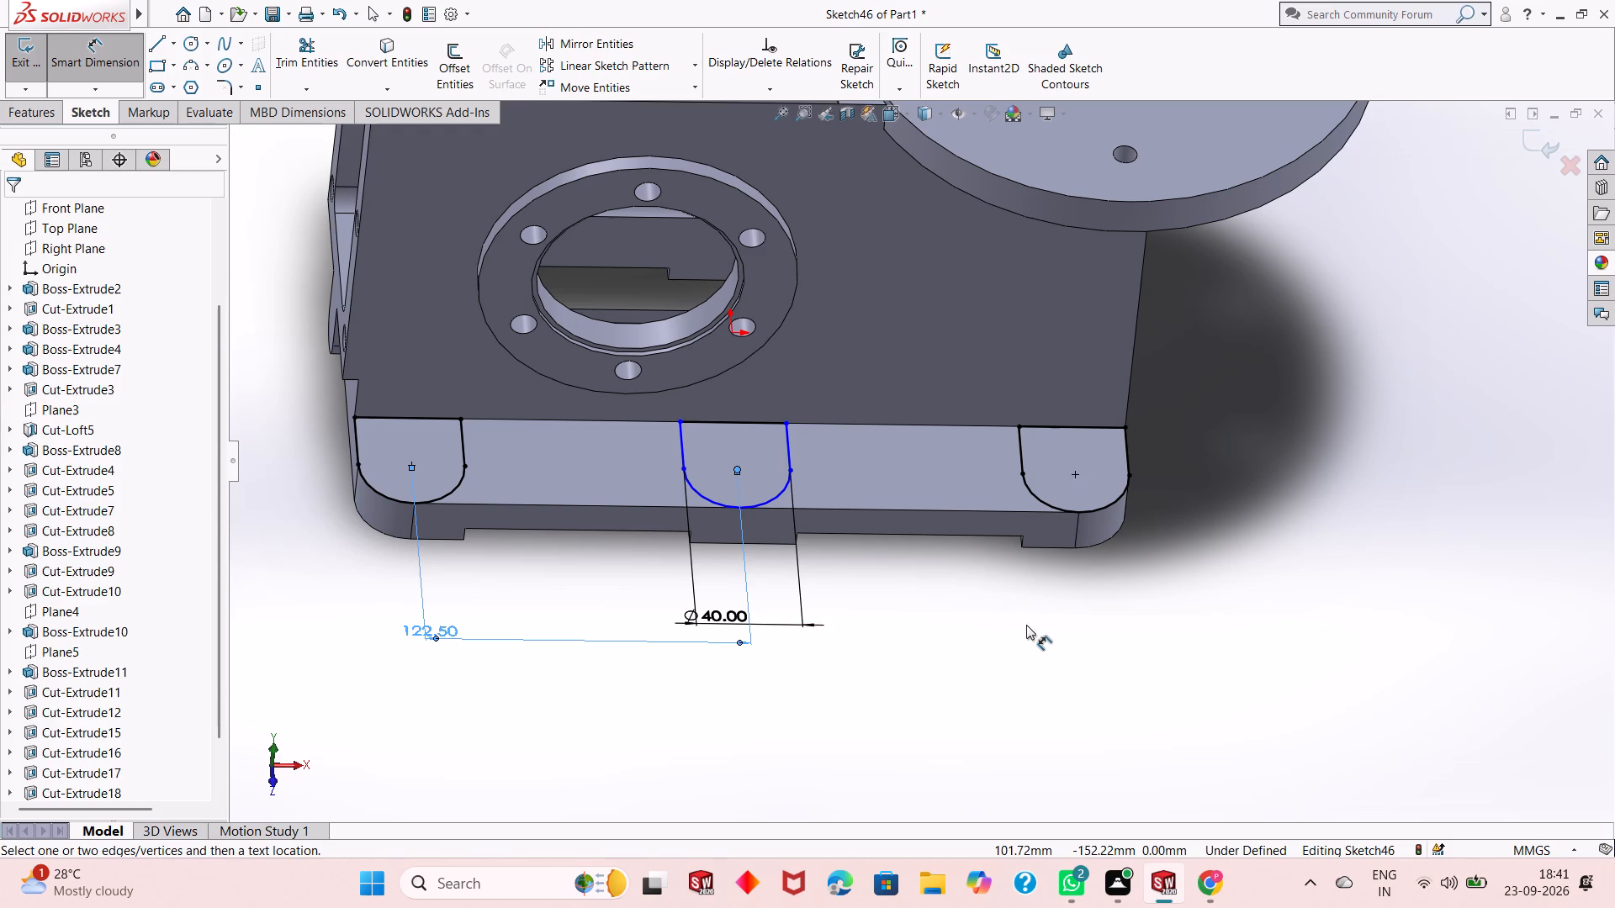
Change the centre distance between the middle profile and the negative-X end profile to 125 mm.
double_click(439, 636)
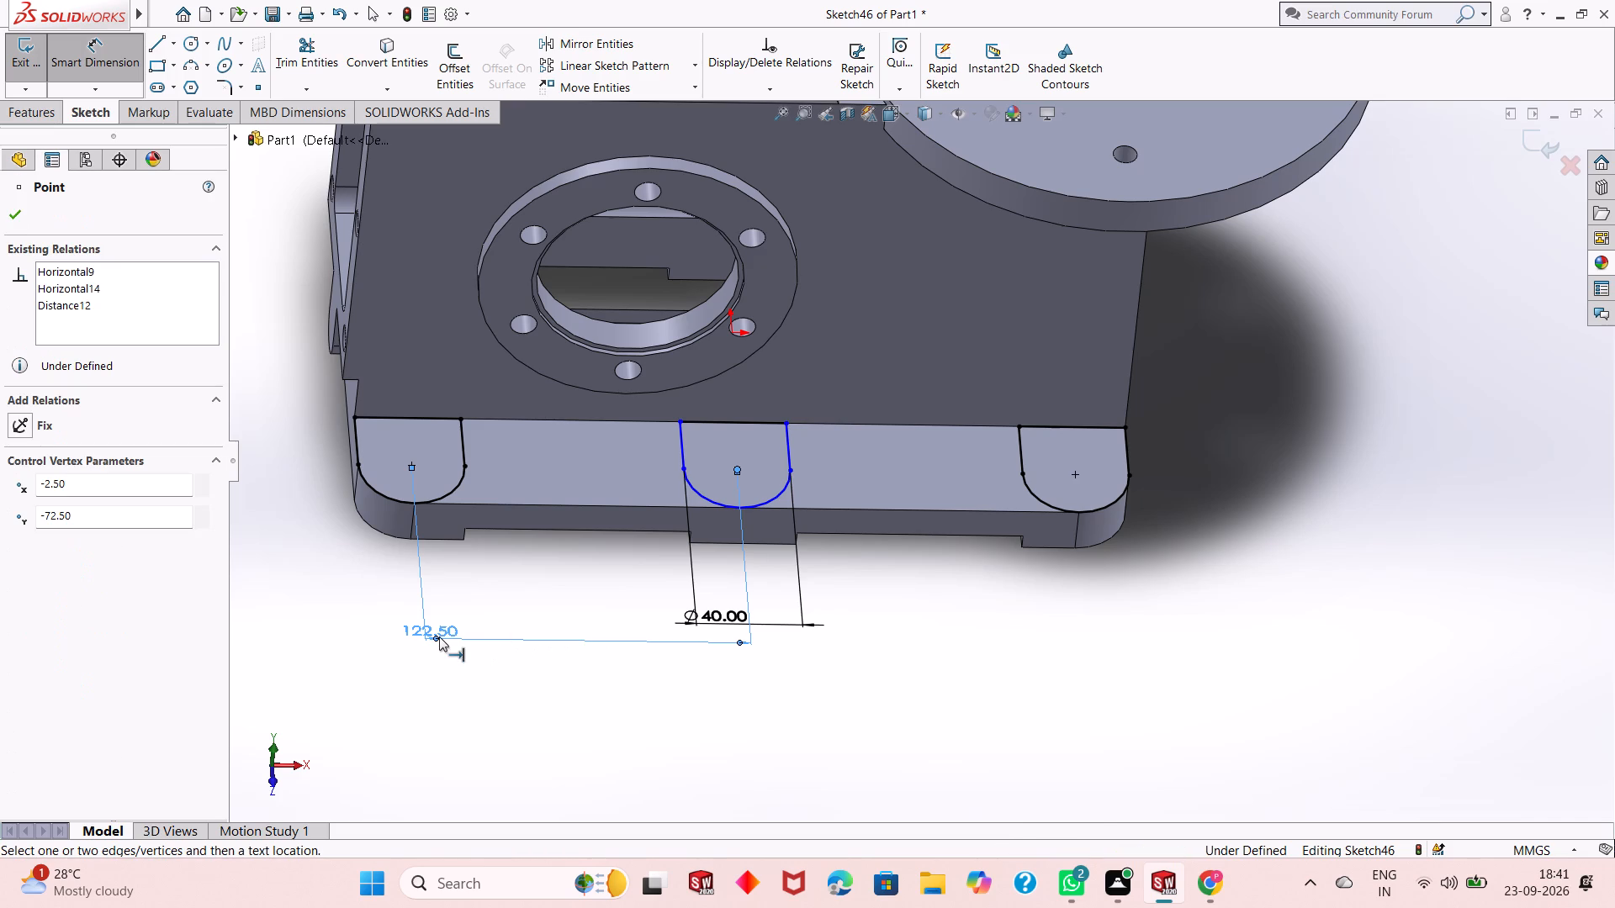
triple_click(439, 636)
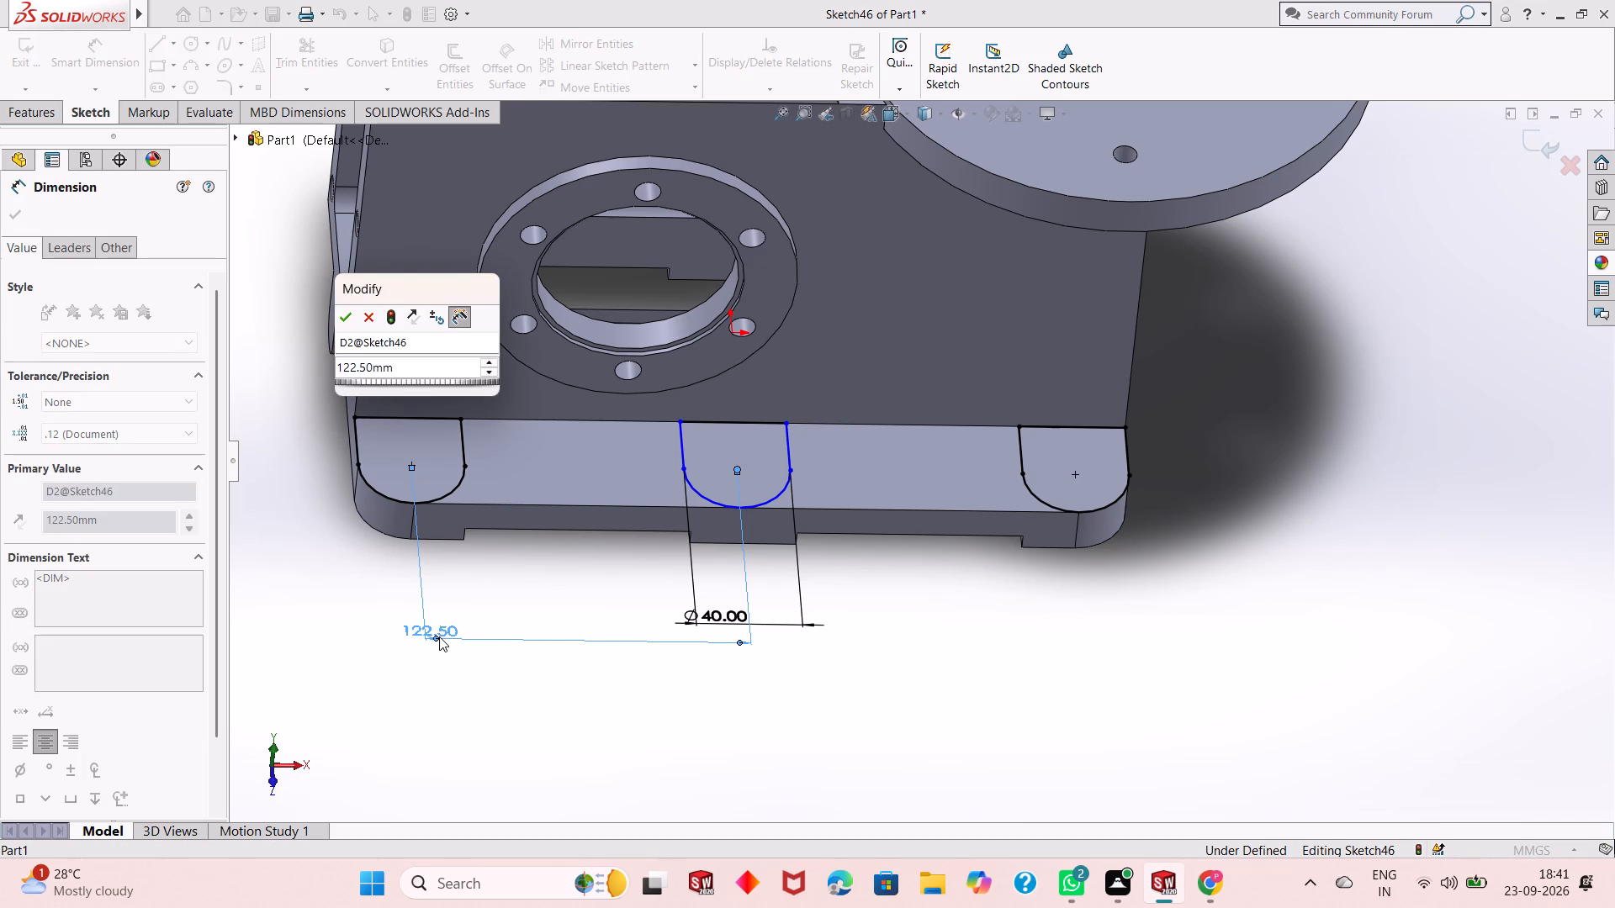
type("125")
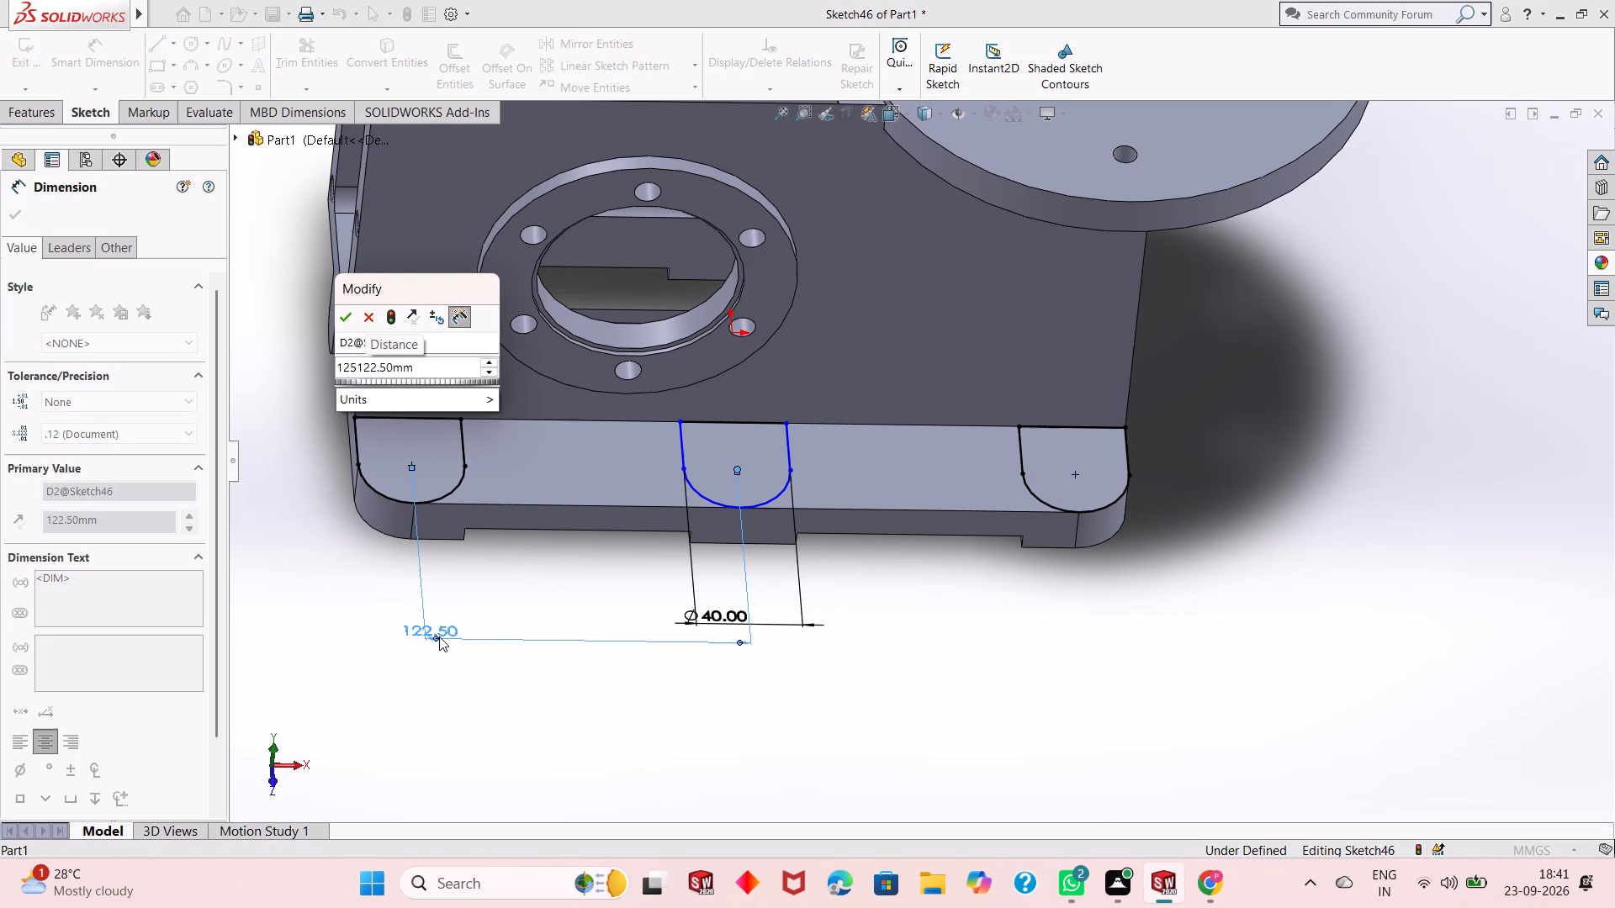
double_click(439, 636)
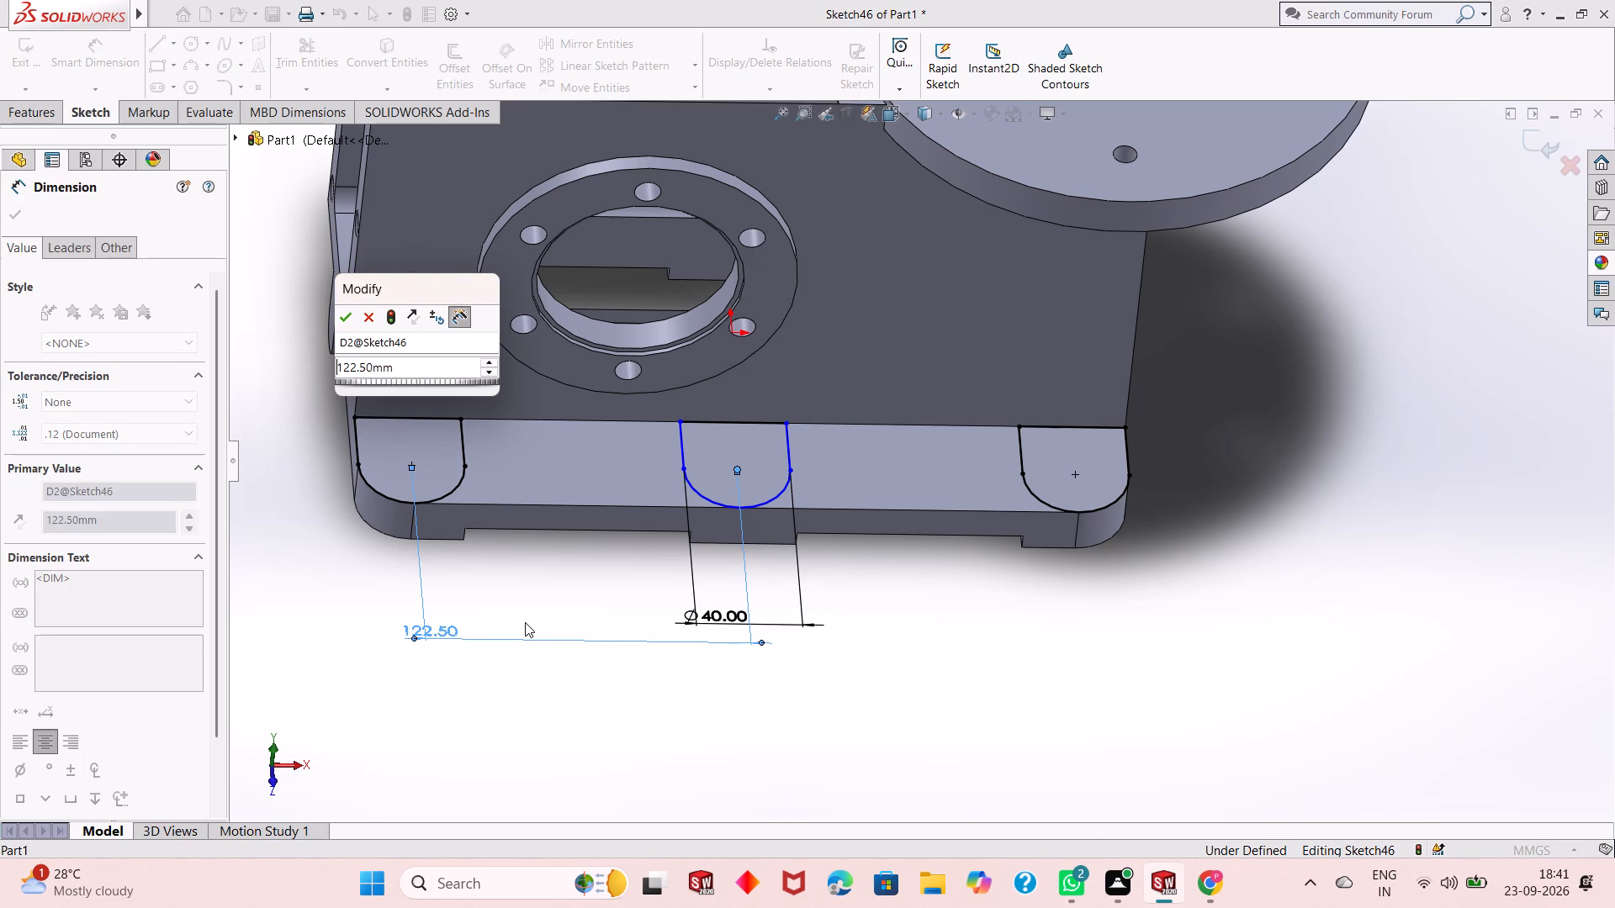
double_click(400, 366)
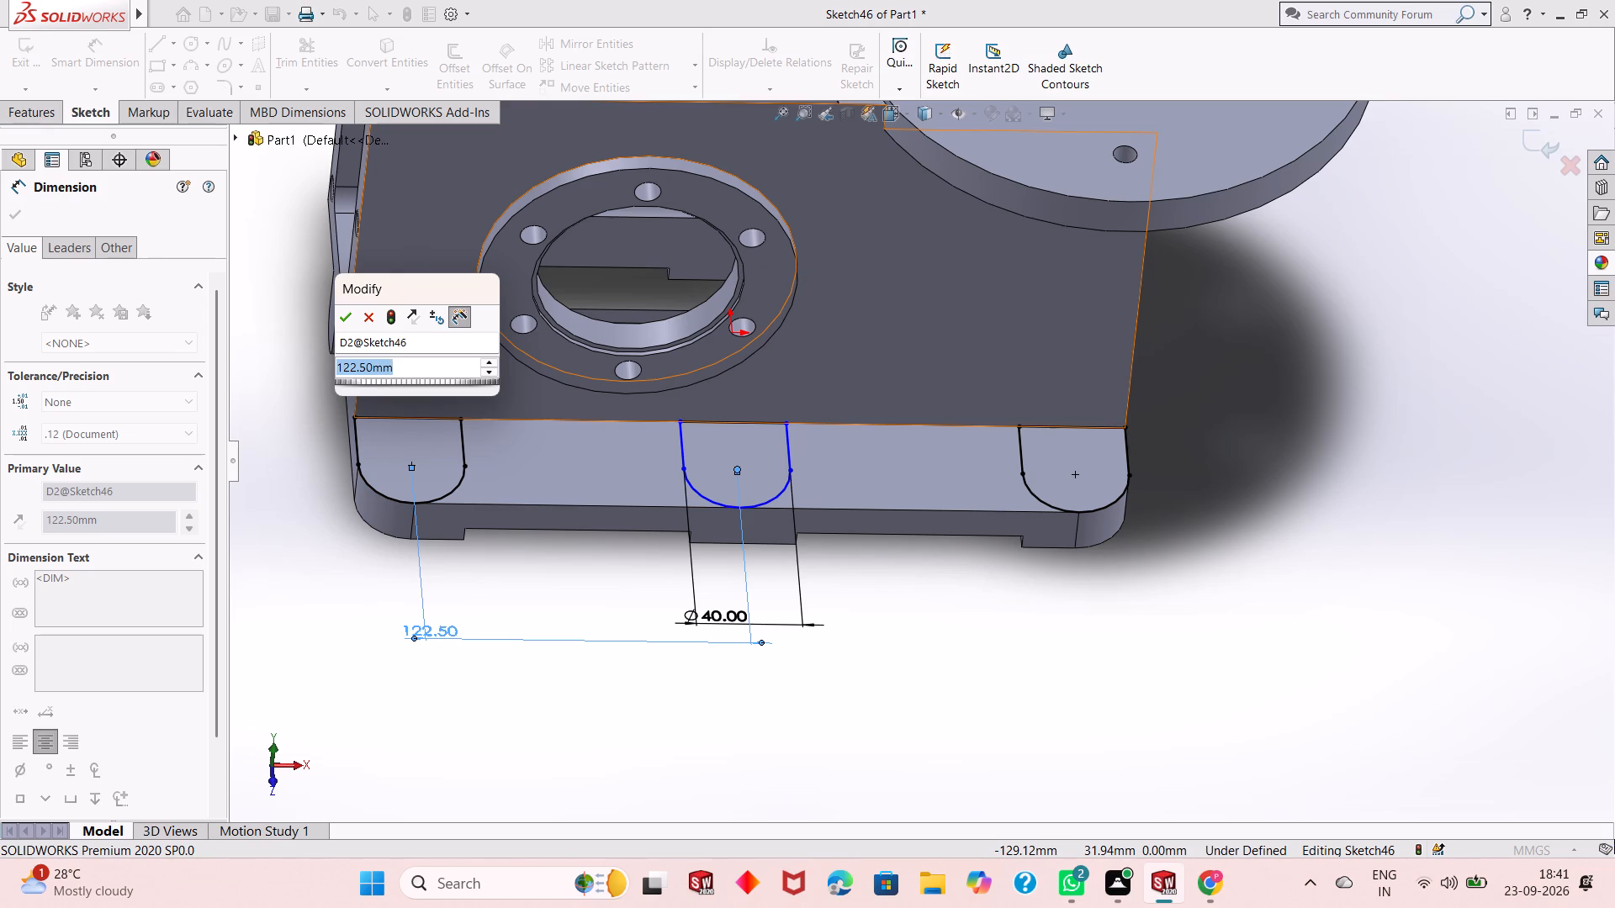
type("125")
key("Return")
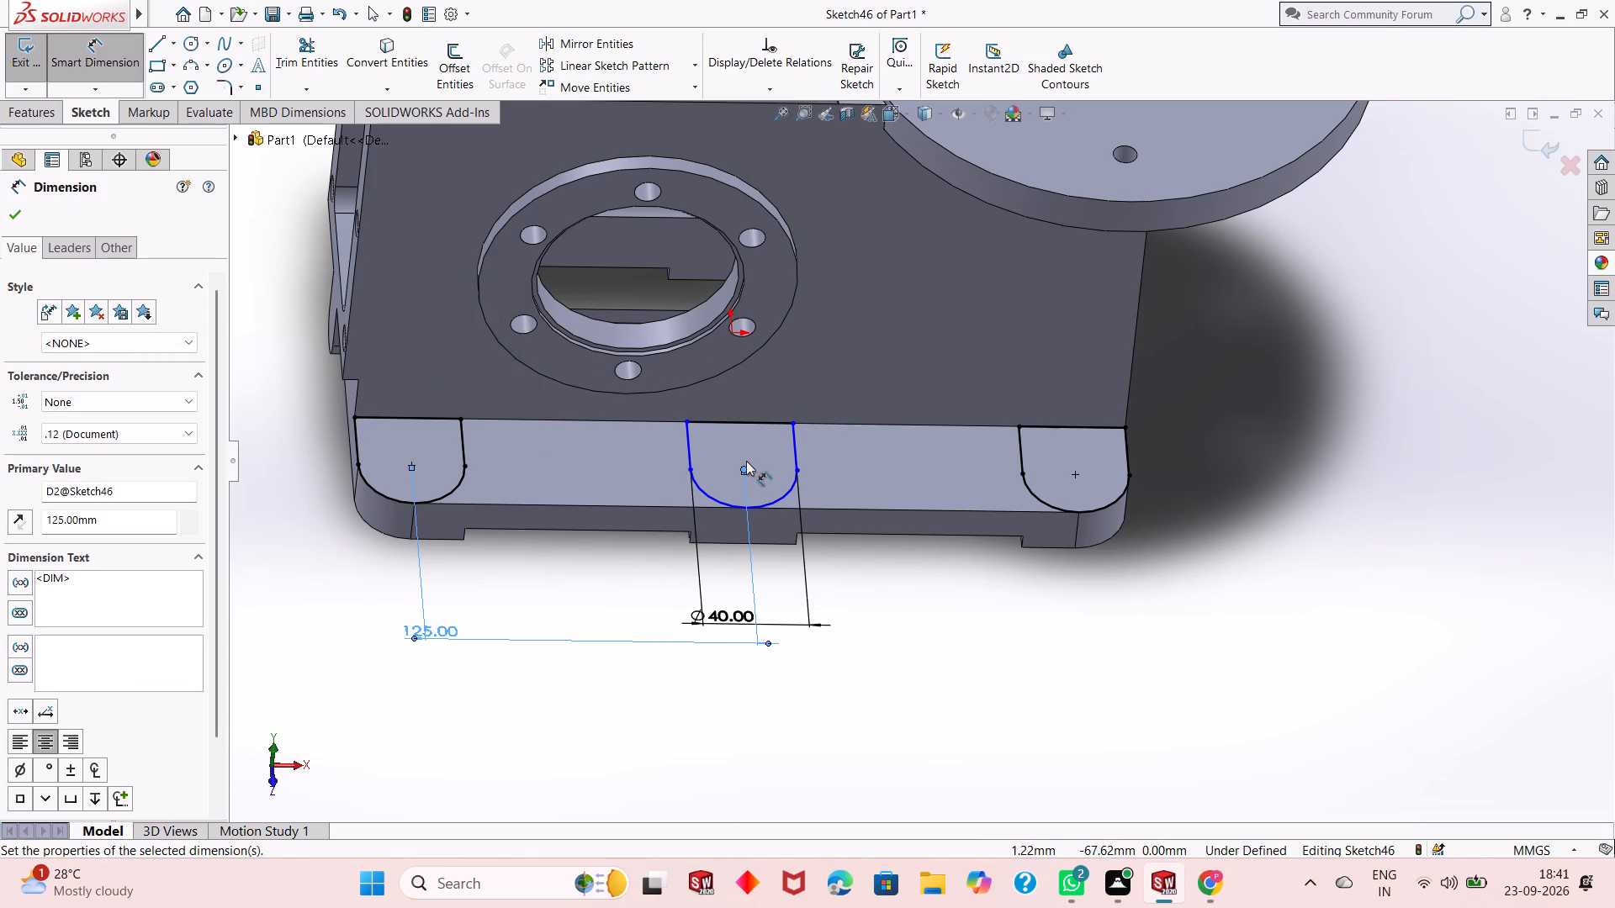
Add a 125 mm centre-distance dimension between the middle profile and the positive-X end profile.
left_click(1077, 475)
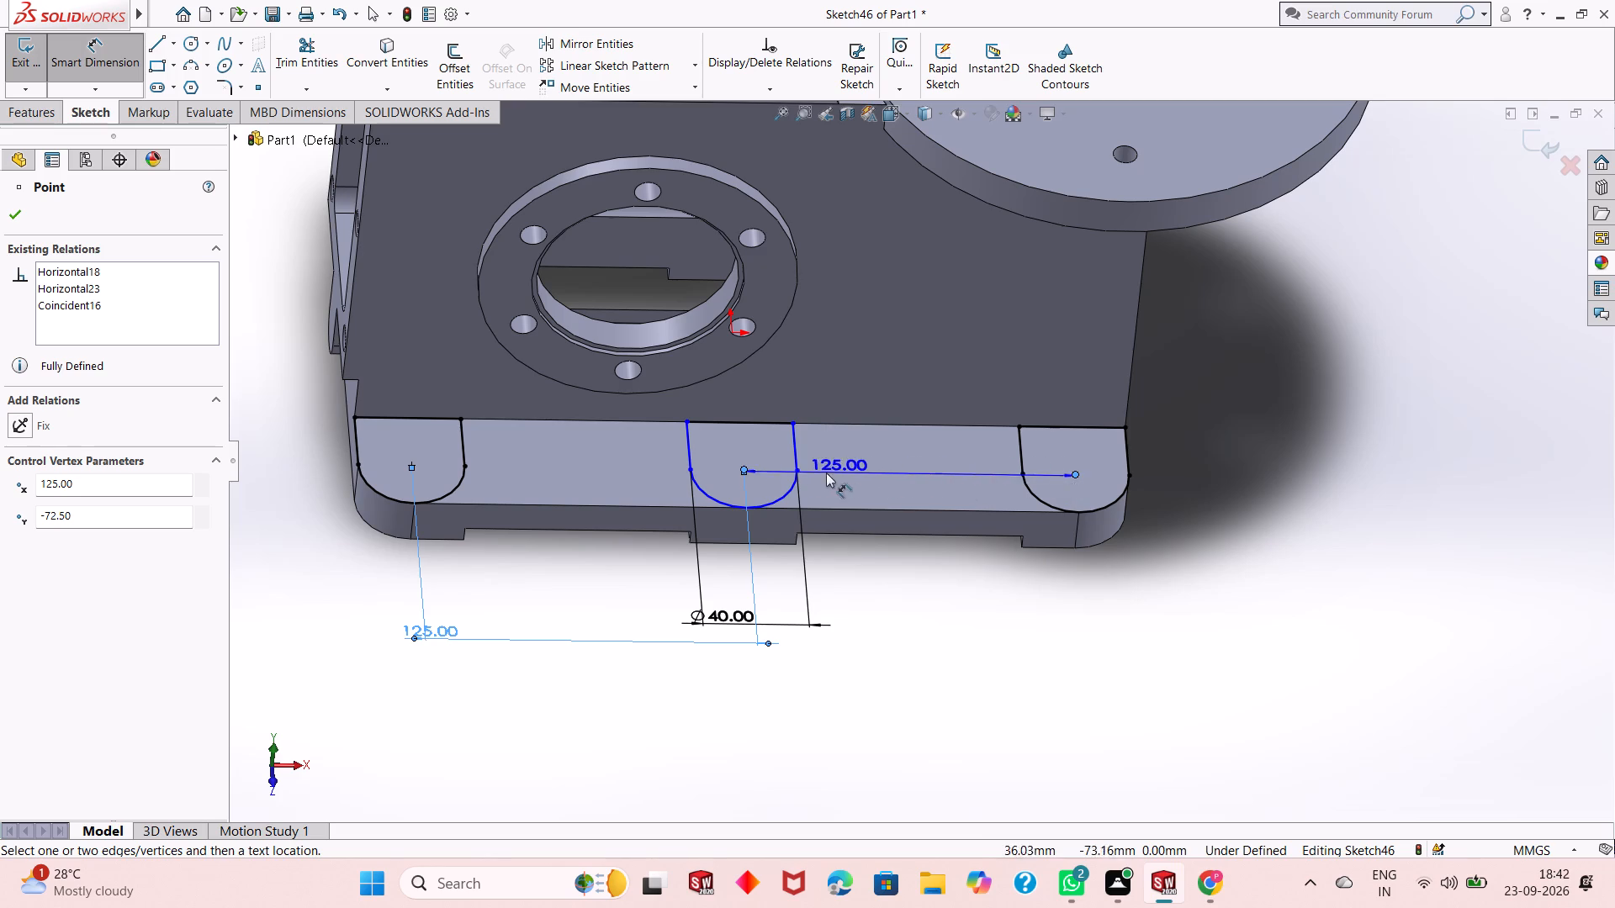
left_click(903, 647)
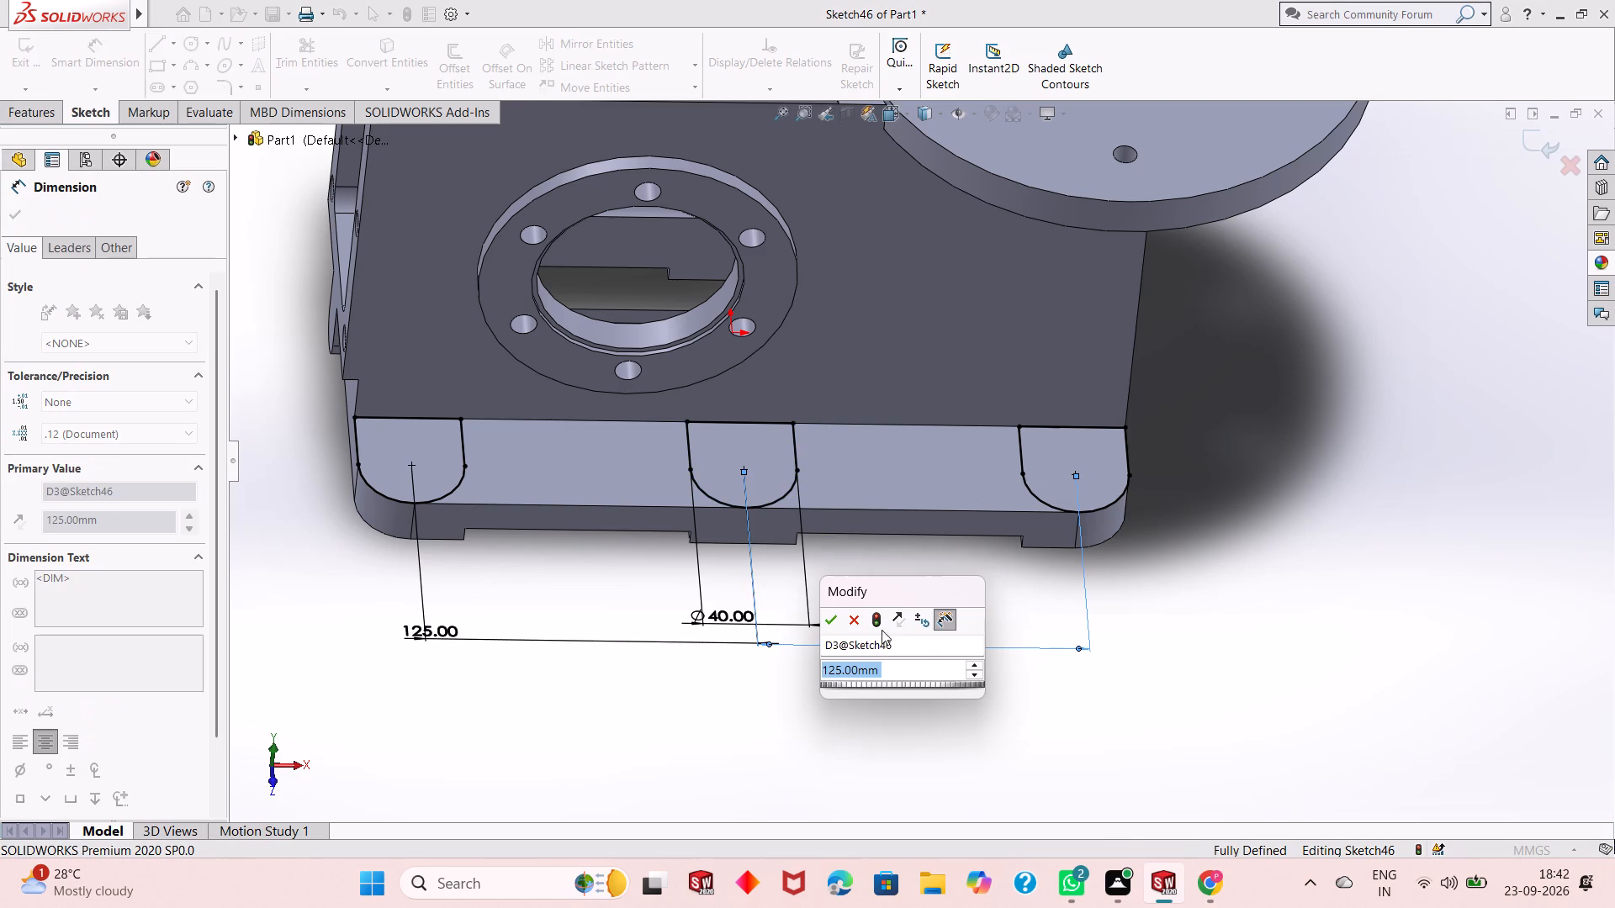
left_click(827, 619)
right_click(1197, 610)
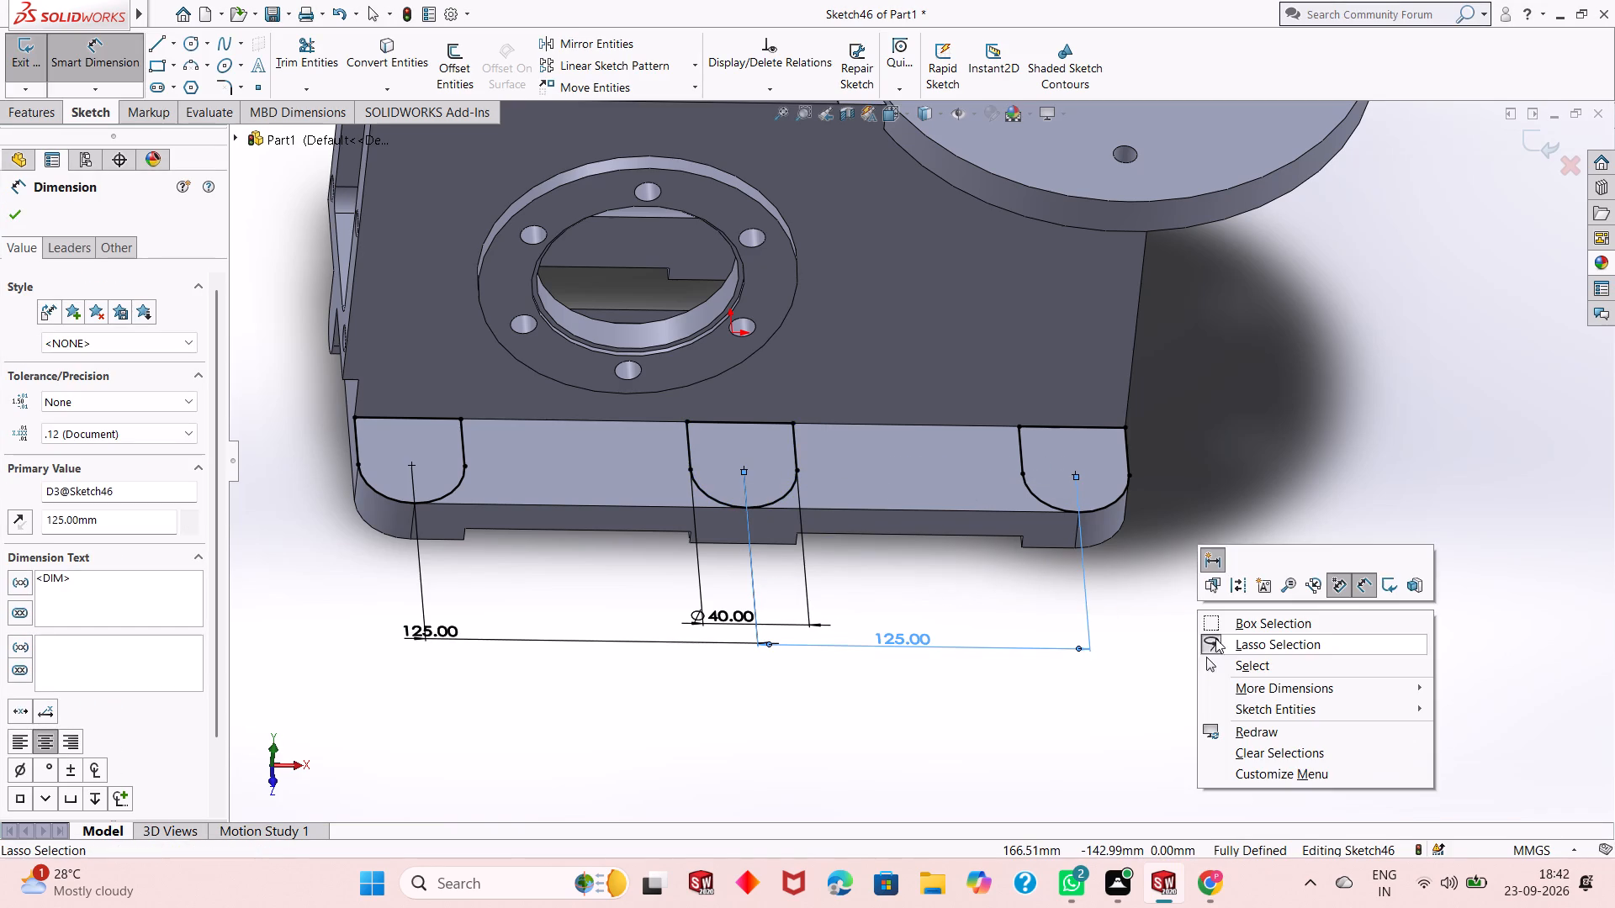
left_click(1234, 664)
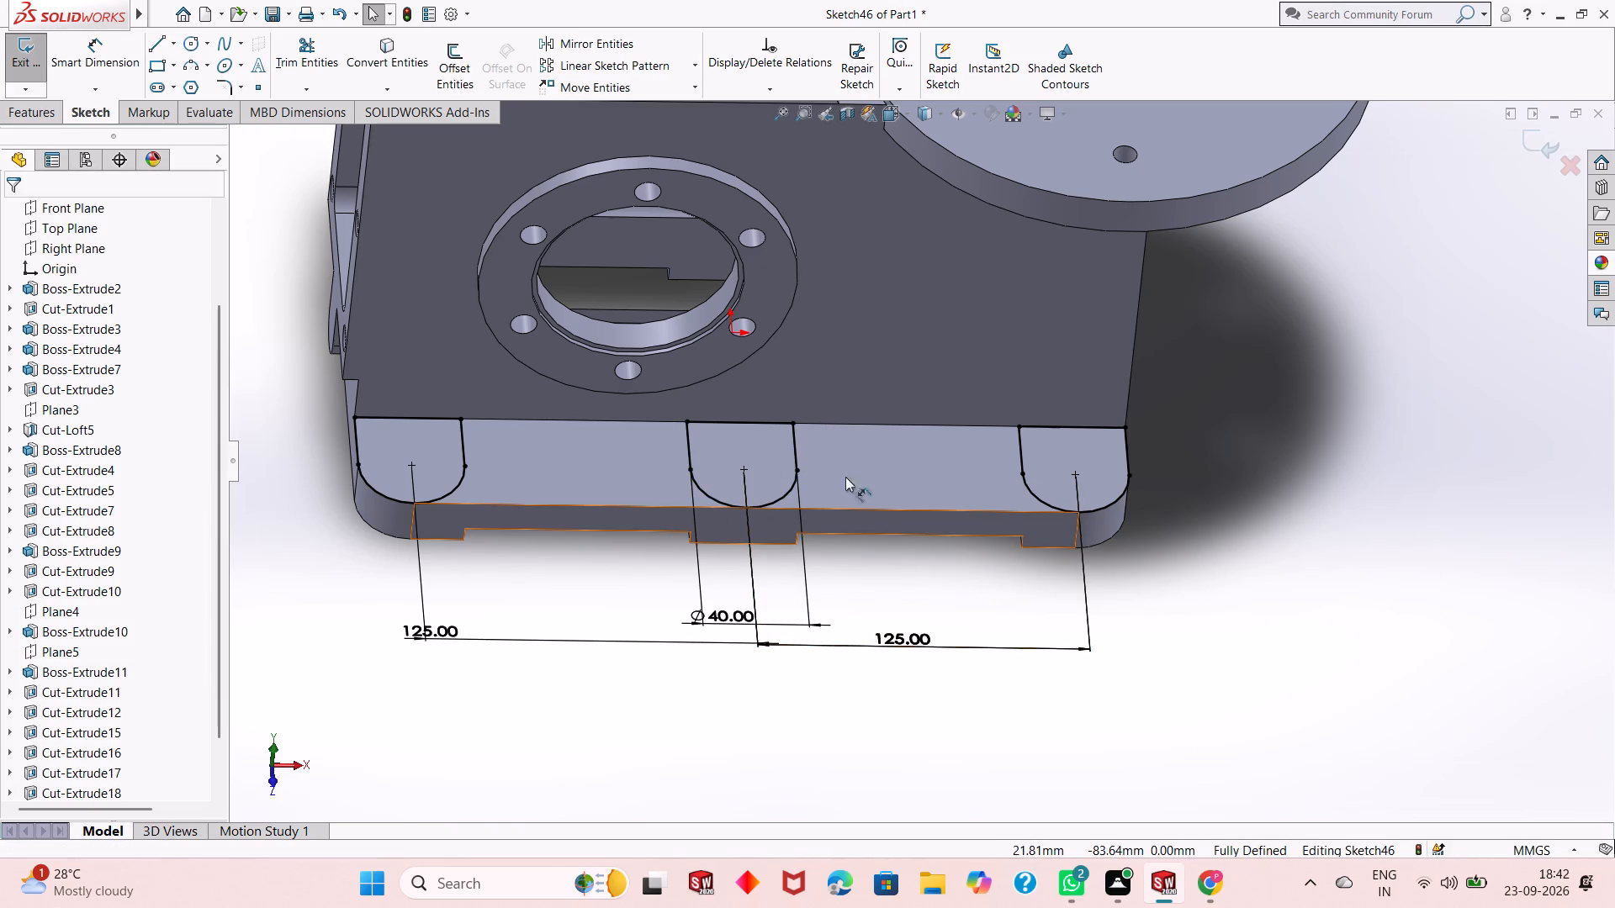
Sketch a 20 mm radius circle centred on the rounded corner at each end of the opposite, negative-Z base ledge.
middle_click_drag(744, 576, 775, 509)
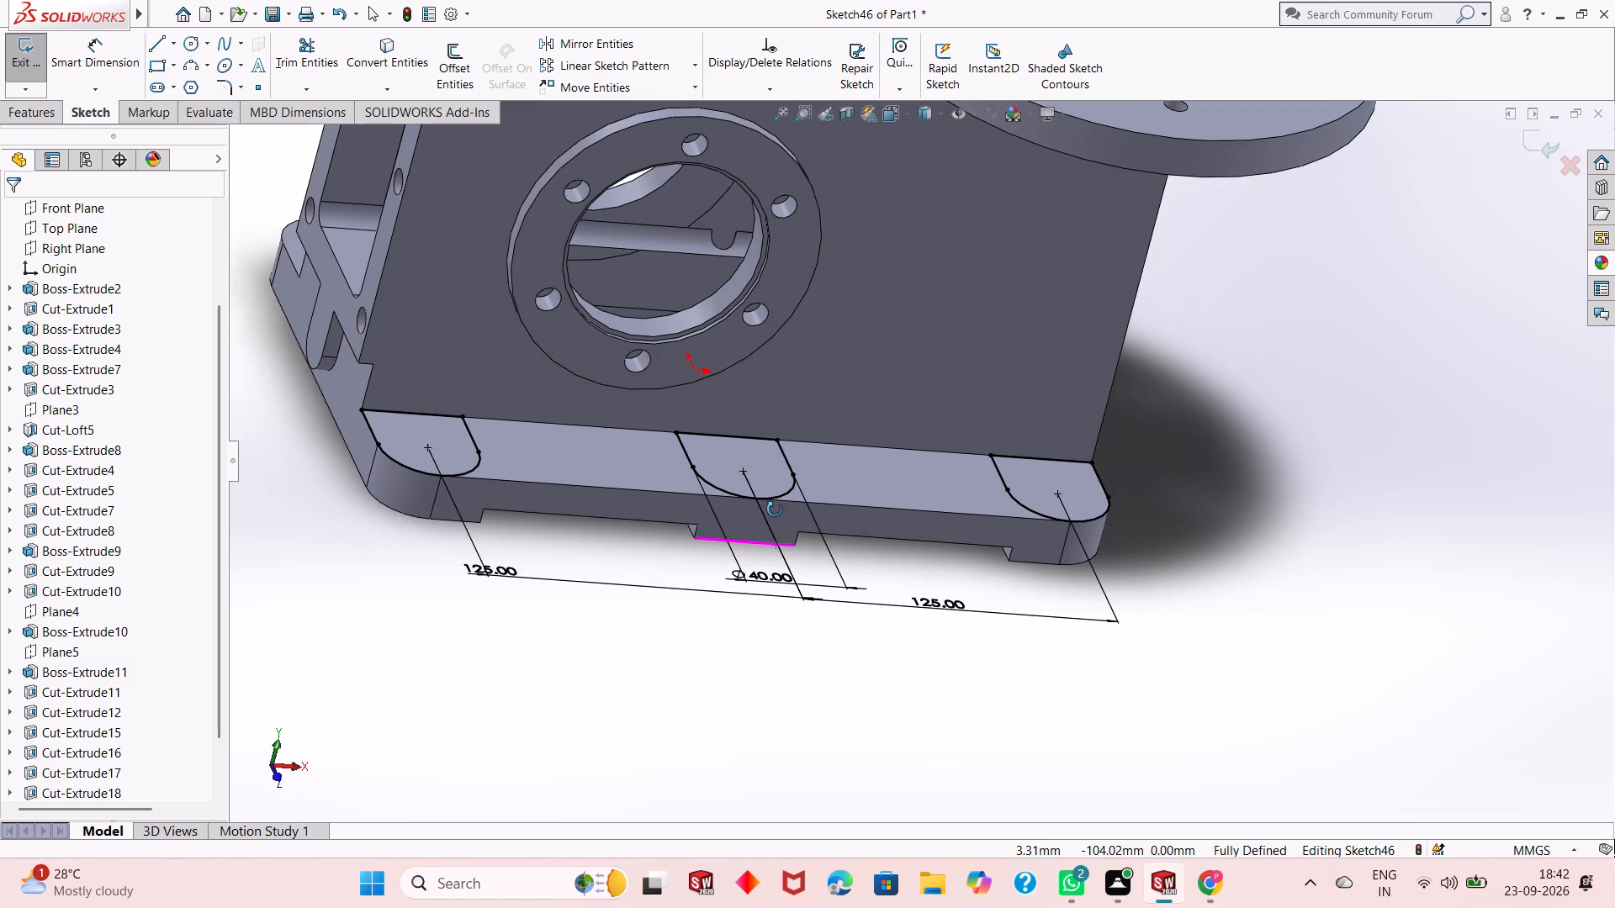
middle_click_drag(775, 509, 817, 504)
middle_click_drag(698, 502, 1034, 692)
scroll(565, 630, "up", 3)
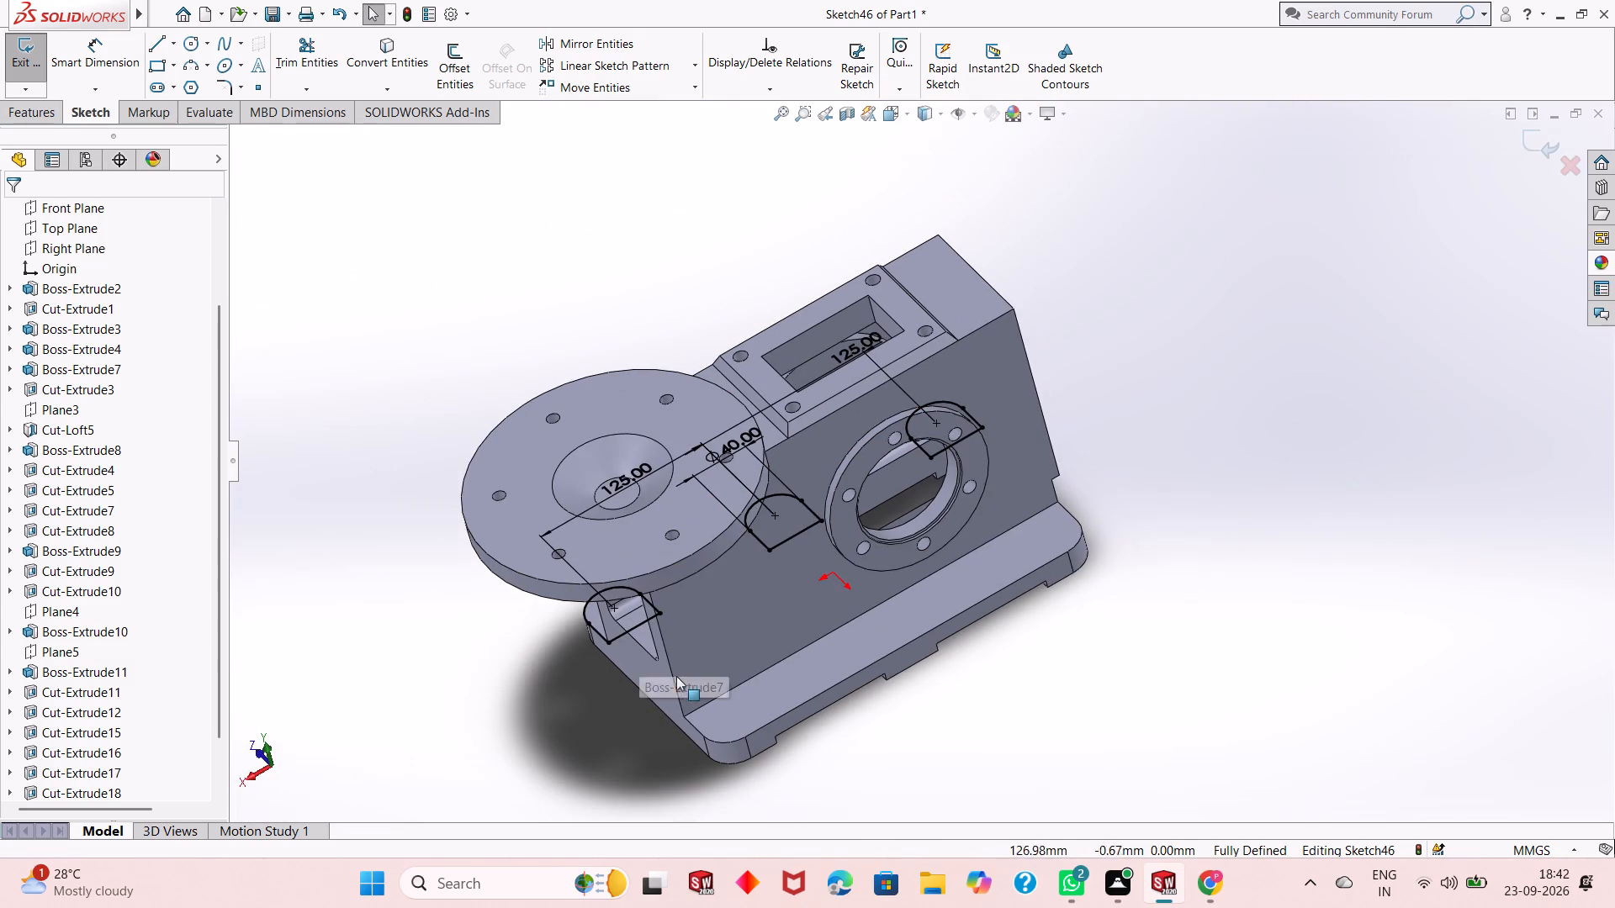
scroll(1092, 631, "down", 1)
scroll(1007, 613, "down", 2)
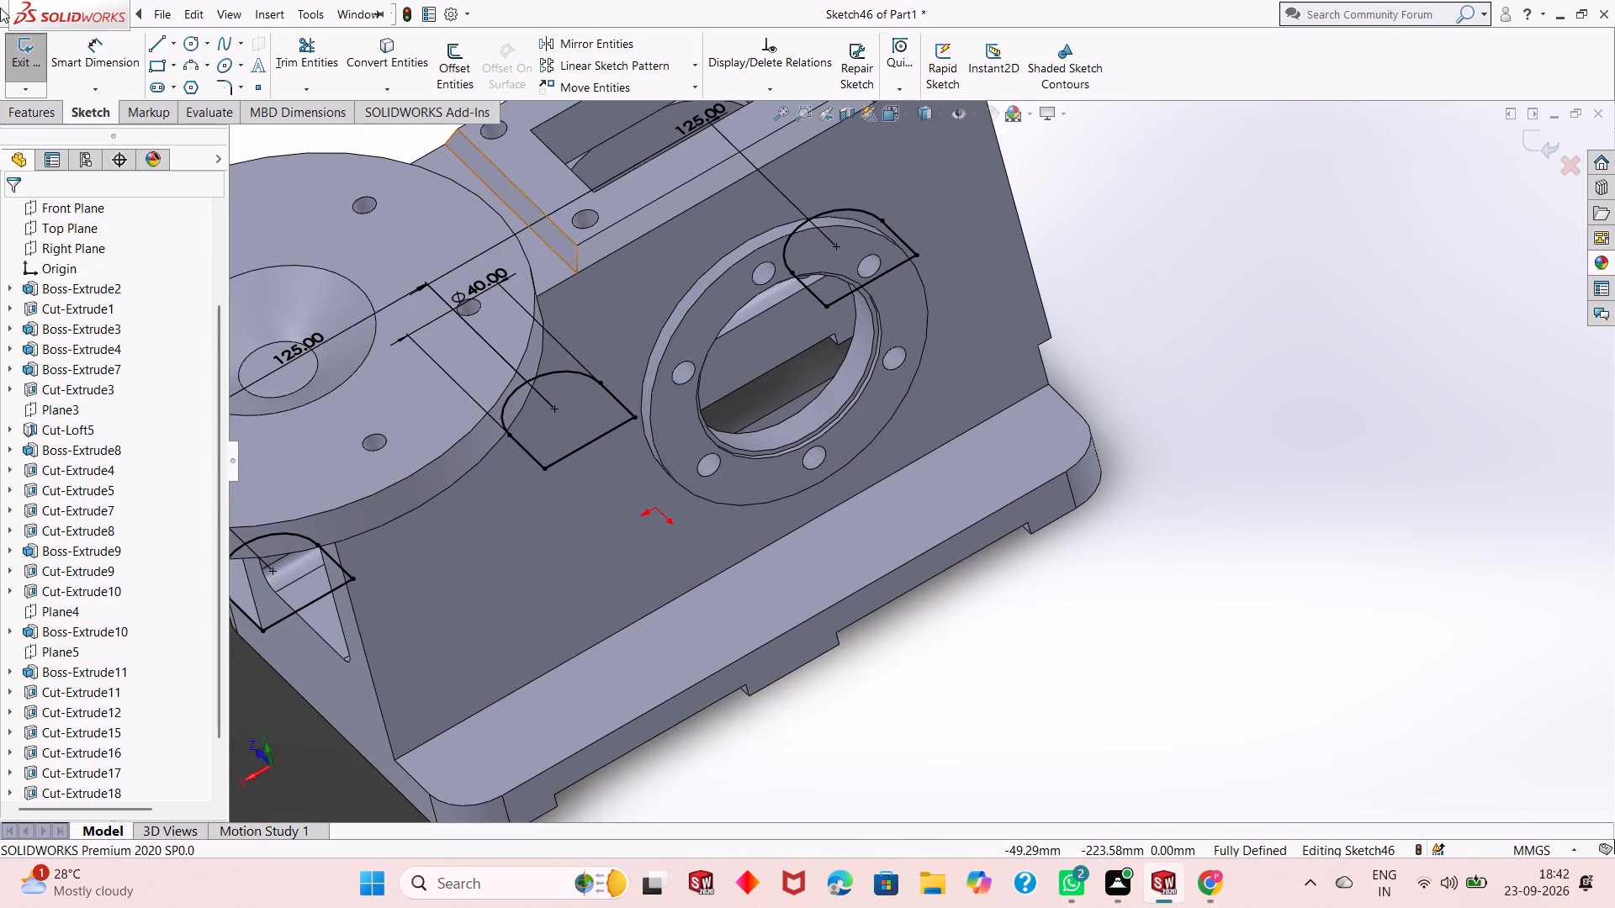
left_click(192, 53)
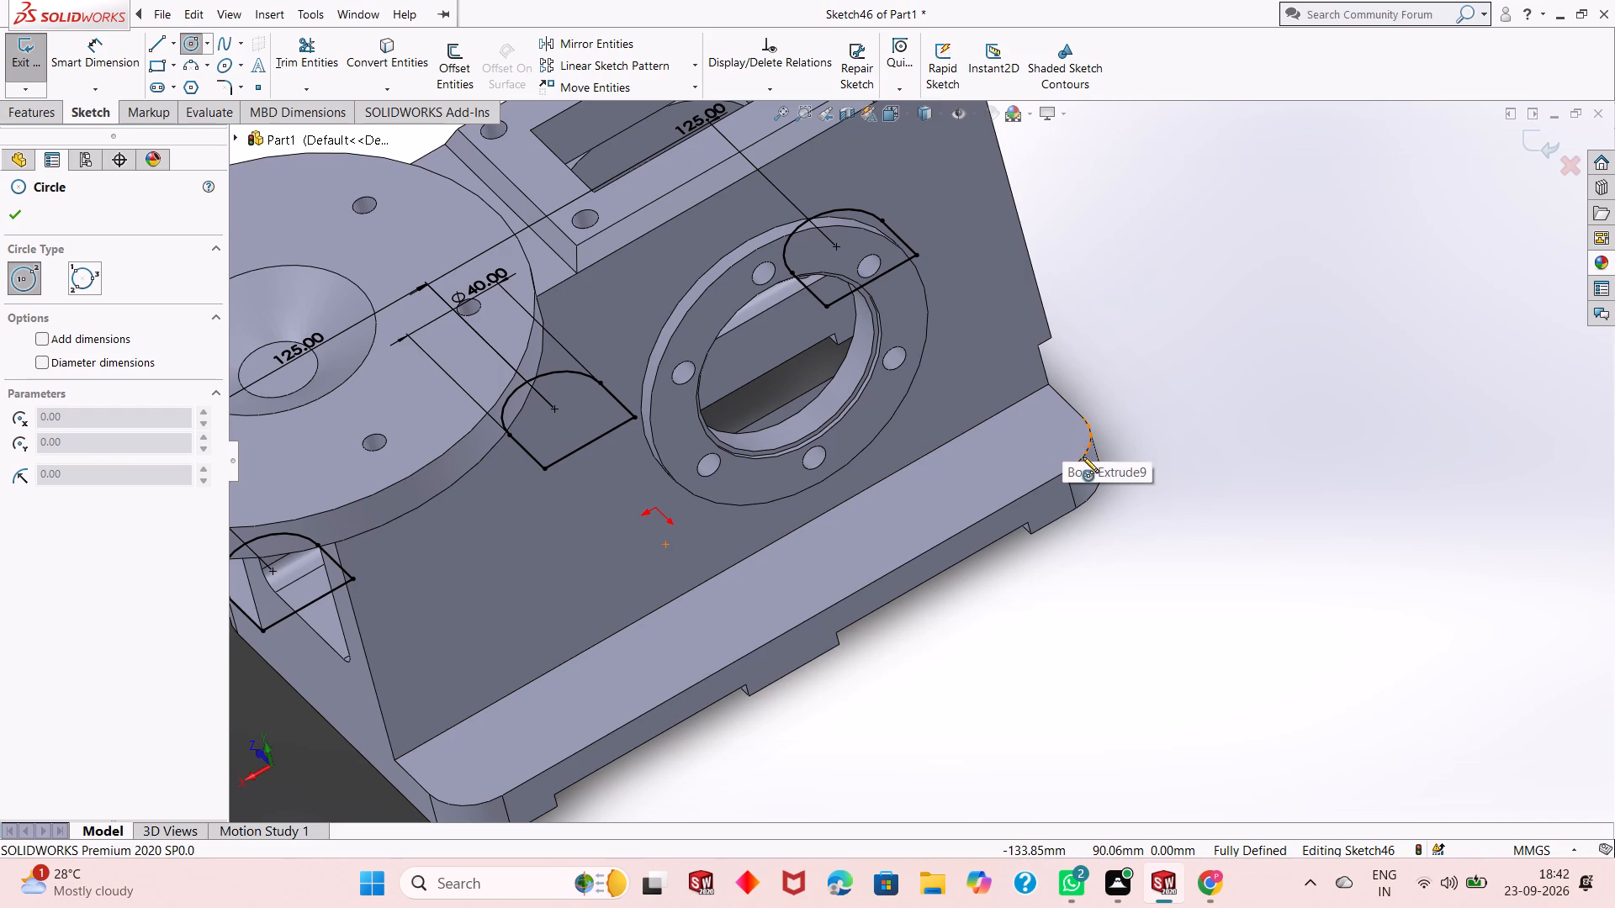
left_click(1040, 444)
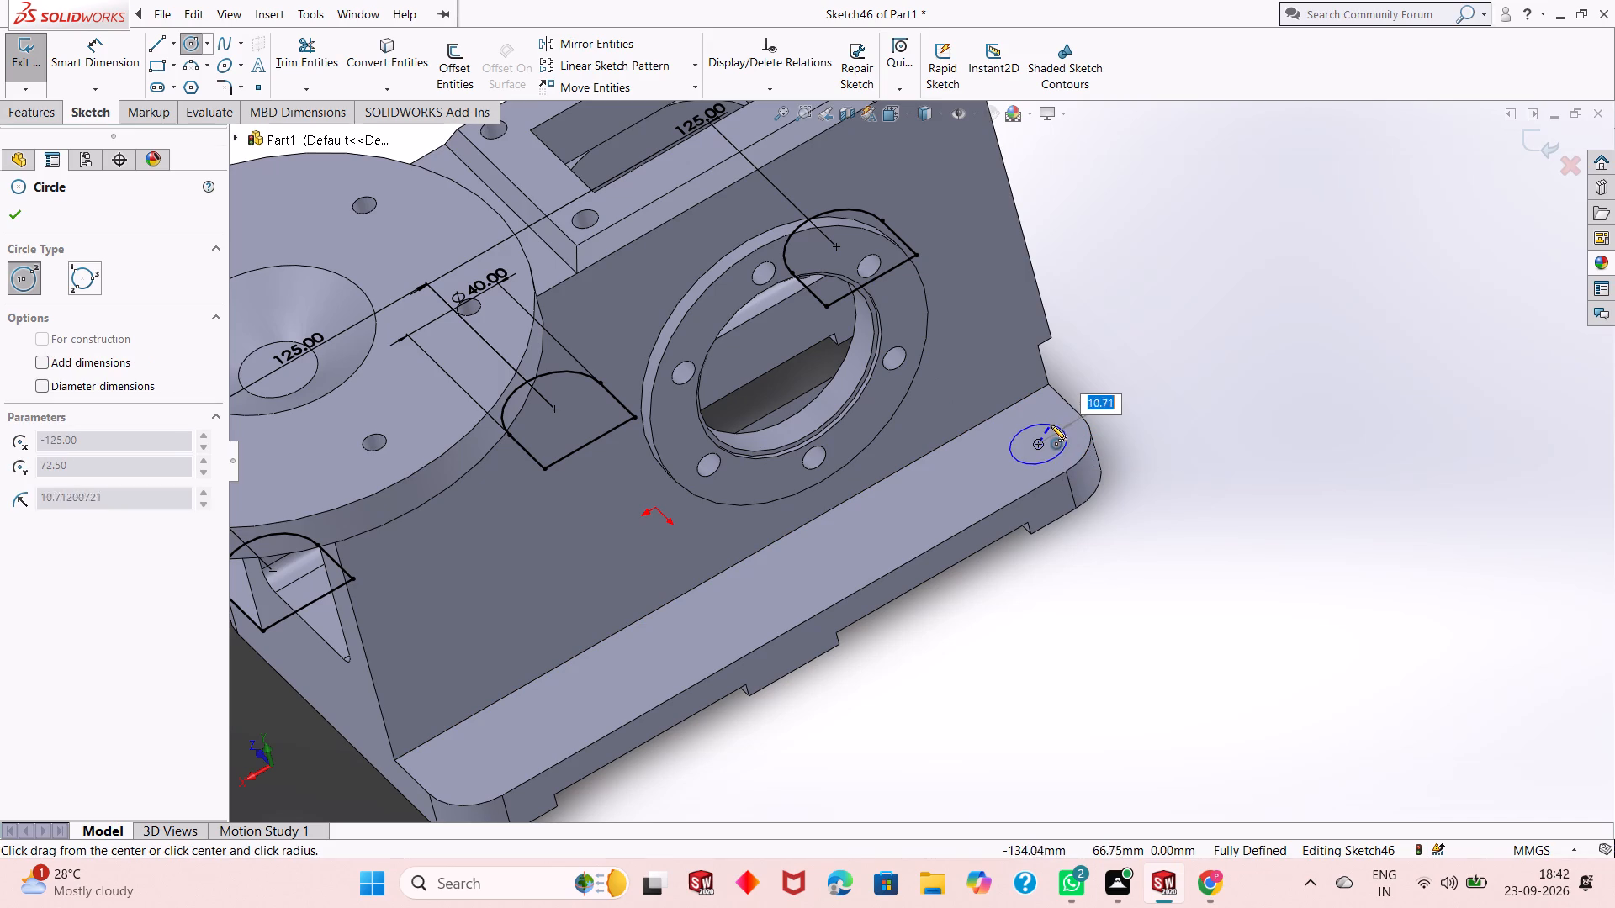
type("20")
key("Return")
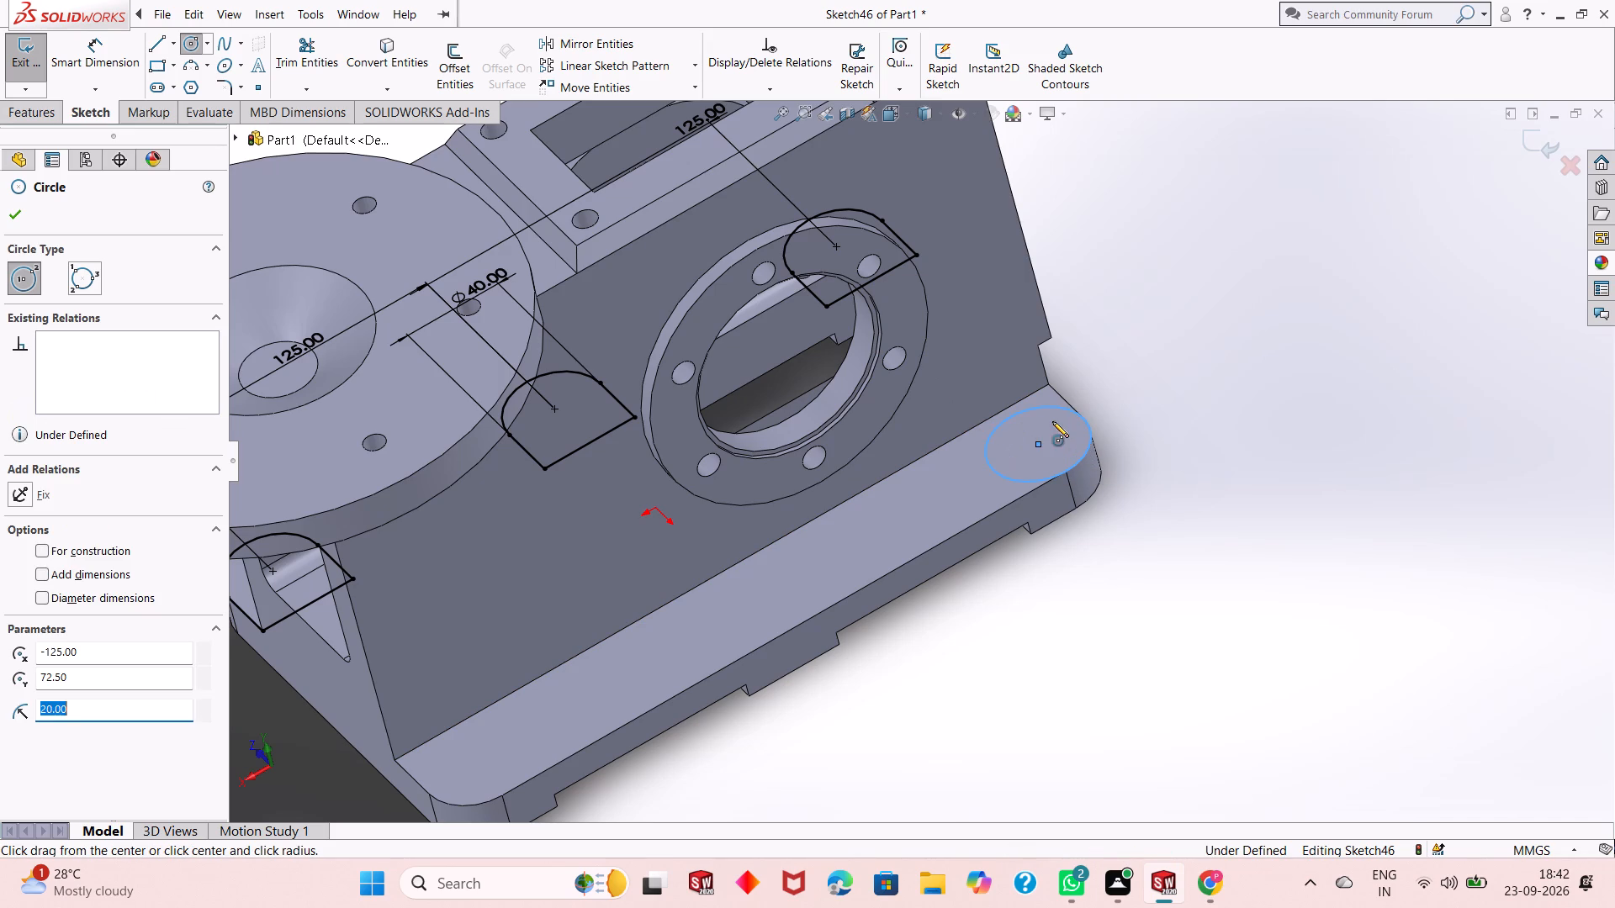
left_click(474, 766)
type("20")
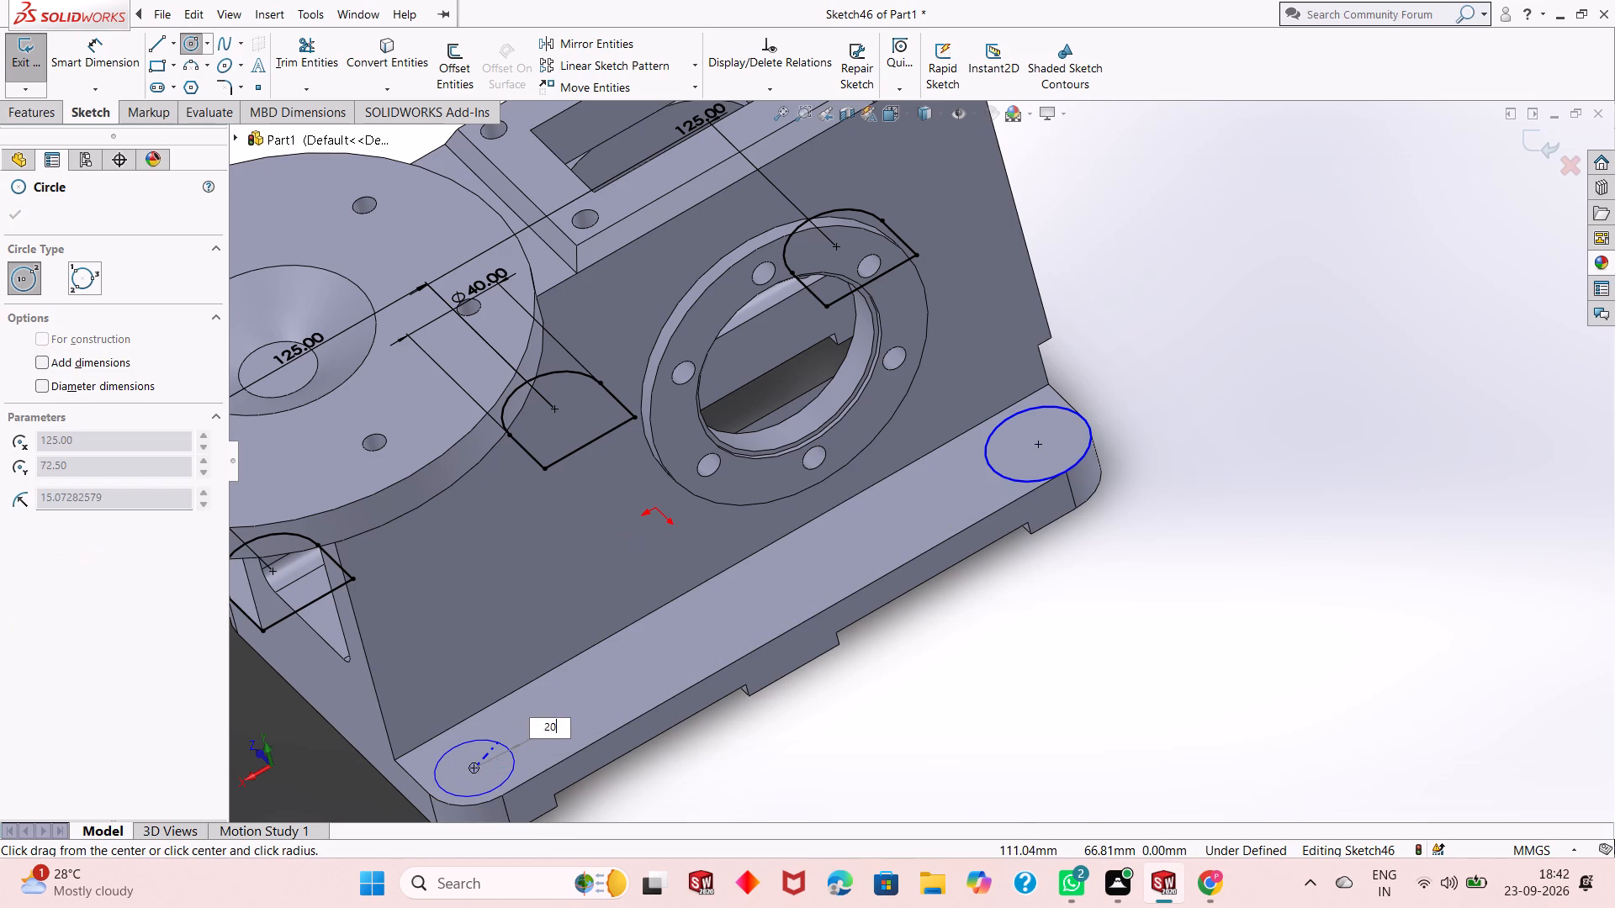
key("Return")
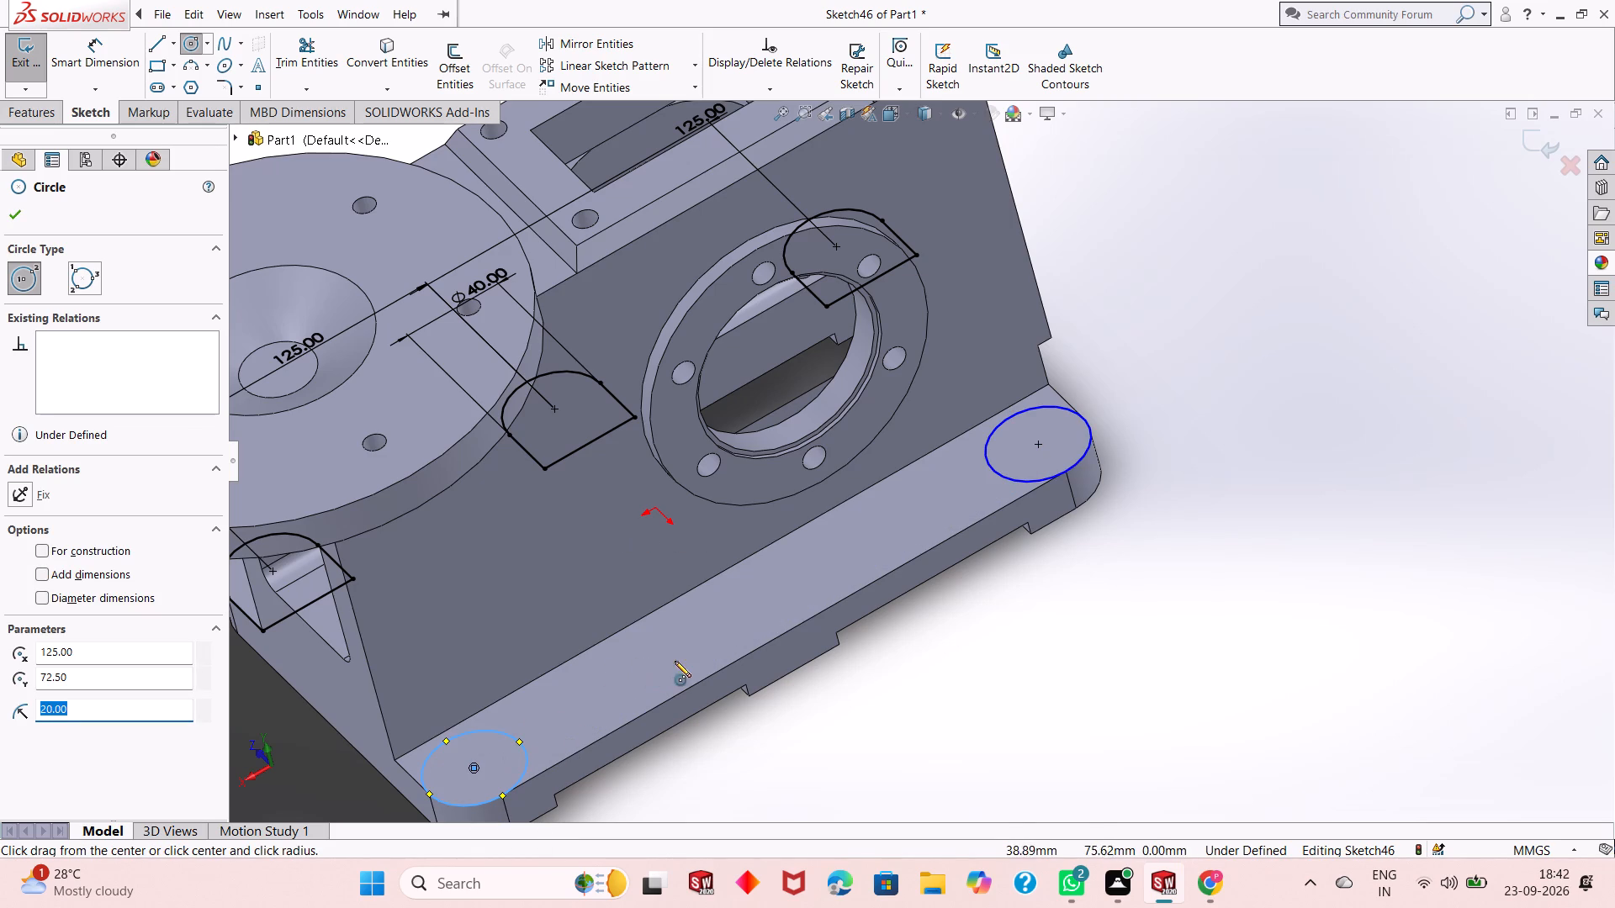
Sketch a 20 mm radius circle near the middle of the negative-Z ledge, level with the two end circles.
left_click(751, 610)
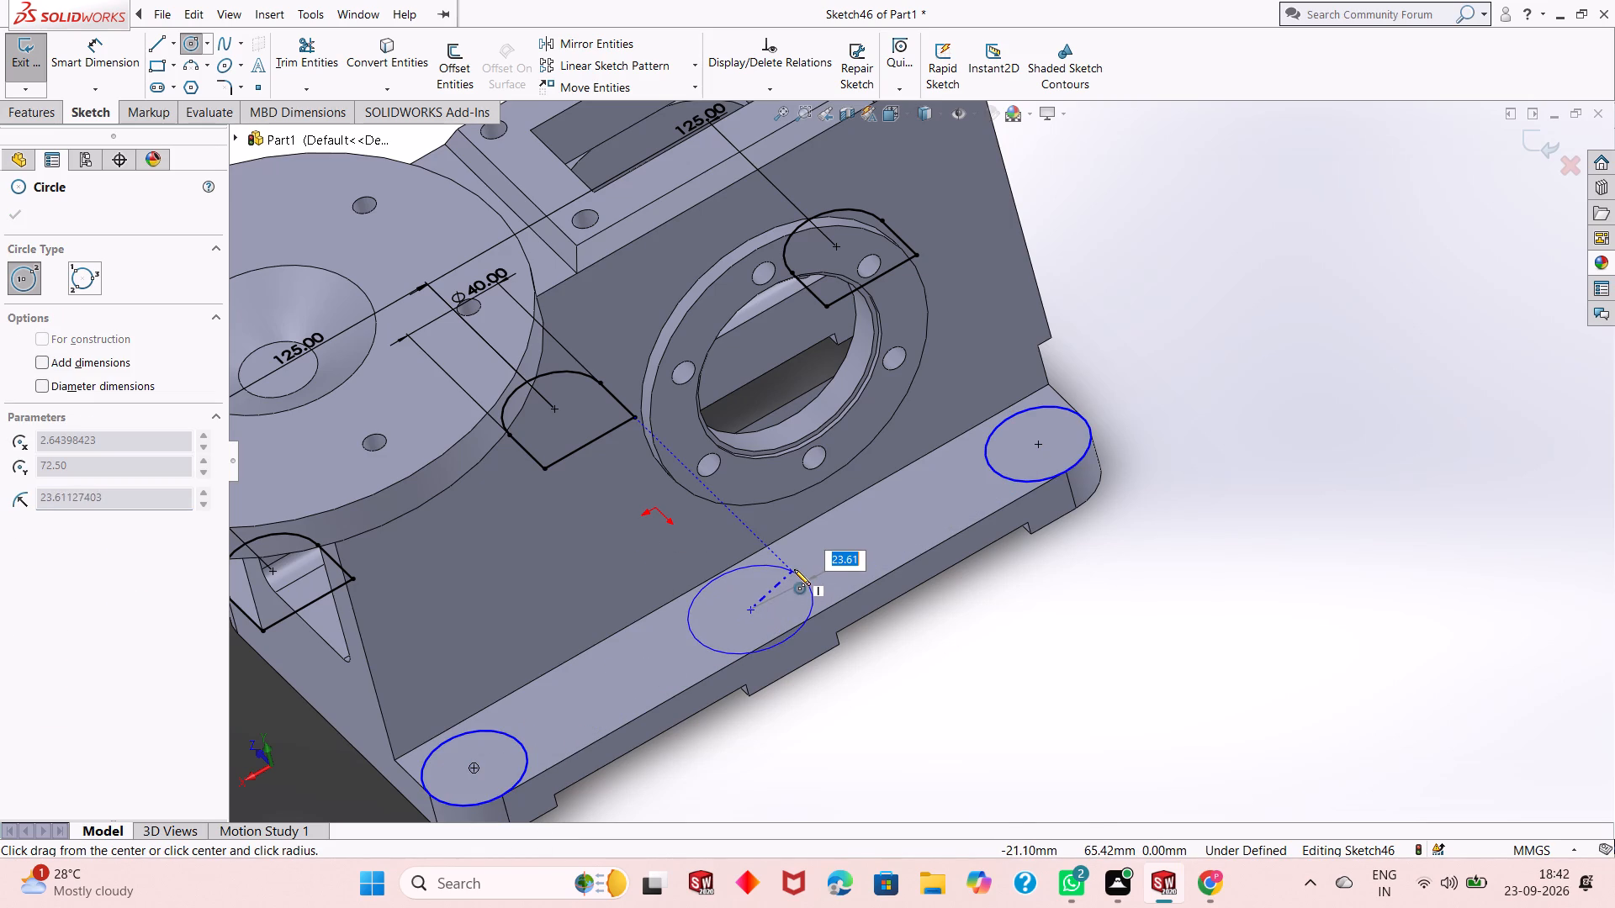
type("20")
key("Return")
right_click(872, 610)
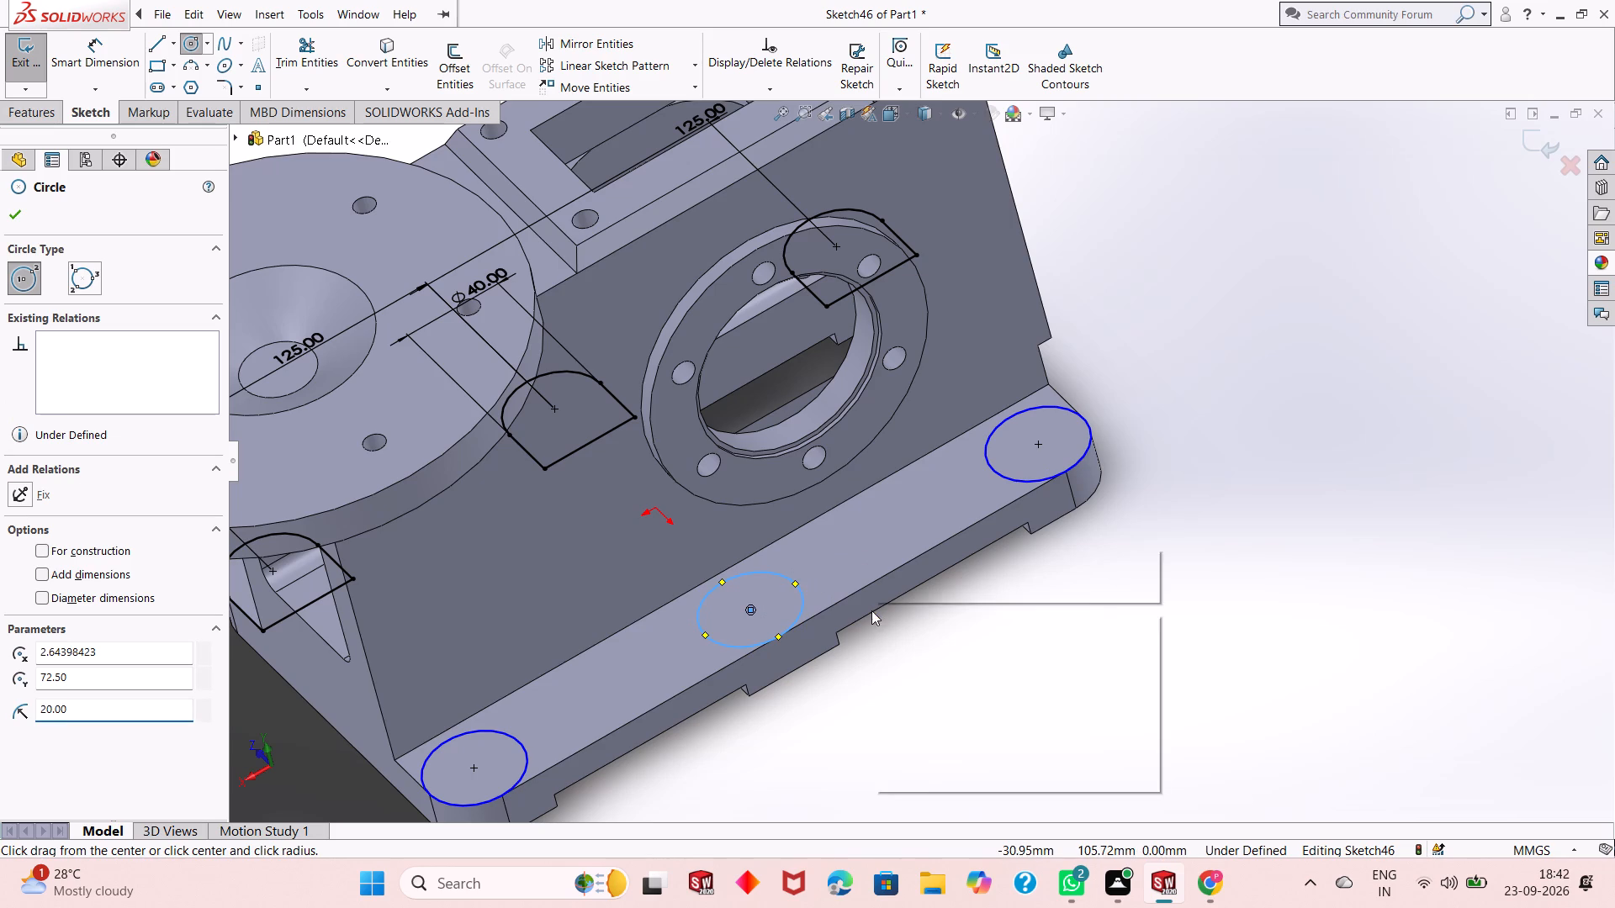
left_click(929, 617)
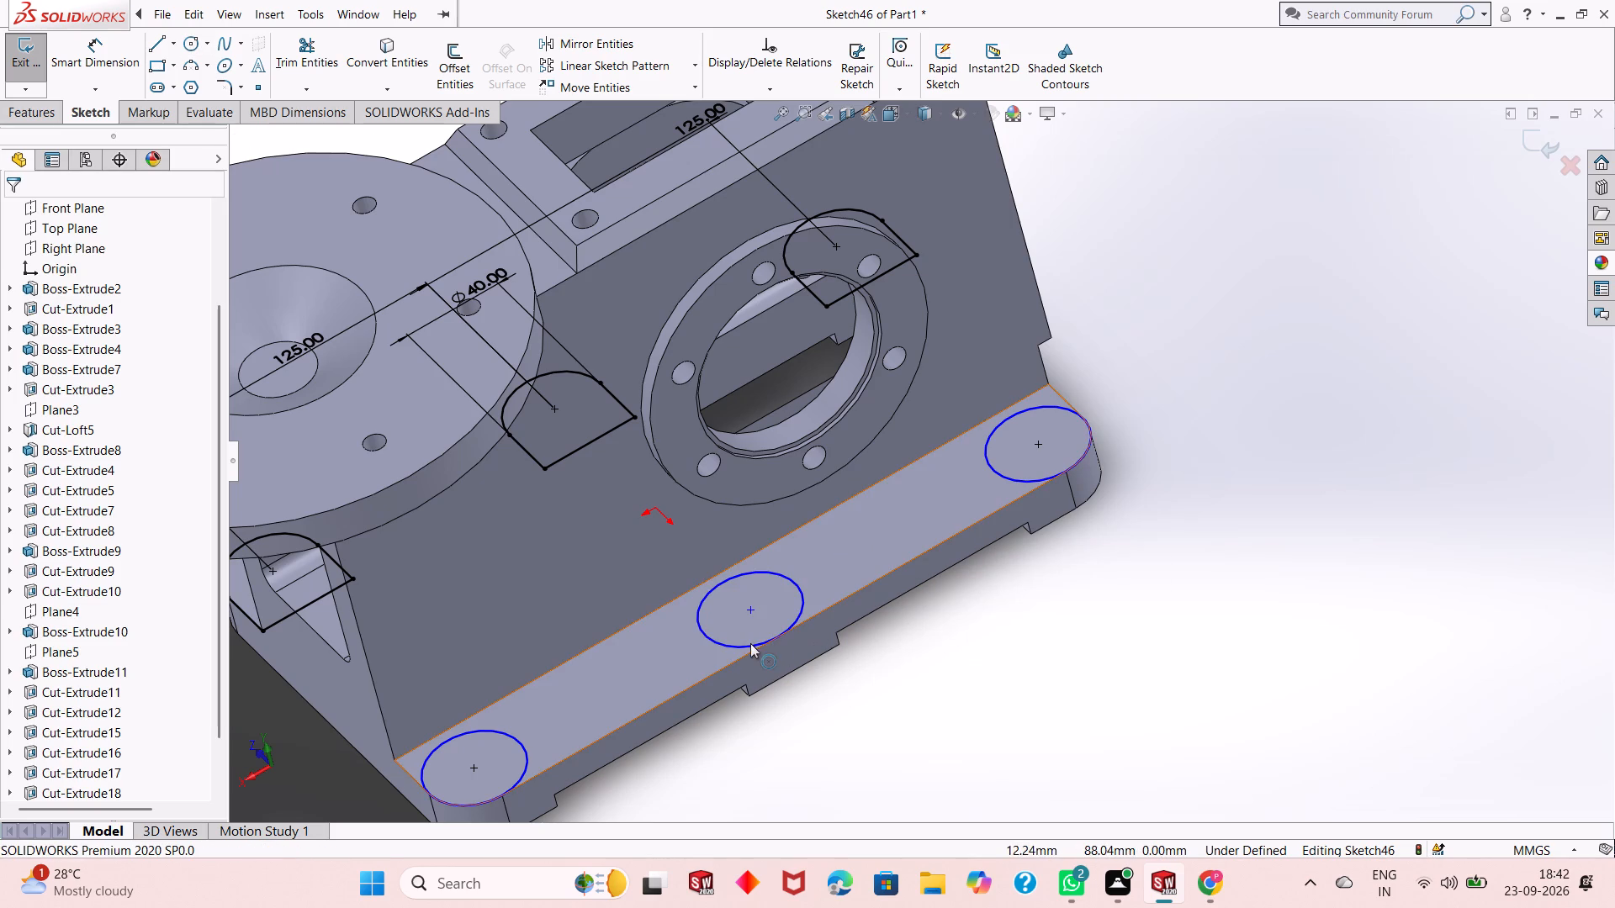
Draw a line along the negative-Z ledge's end edge, from the positive-X circle's outer side to the ledge's inner corner.
scroll(678, 689, "up", 1)
scroll(678, 689, "down", 1)
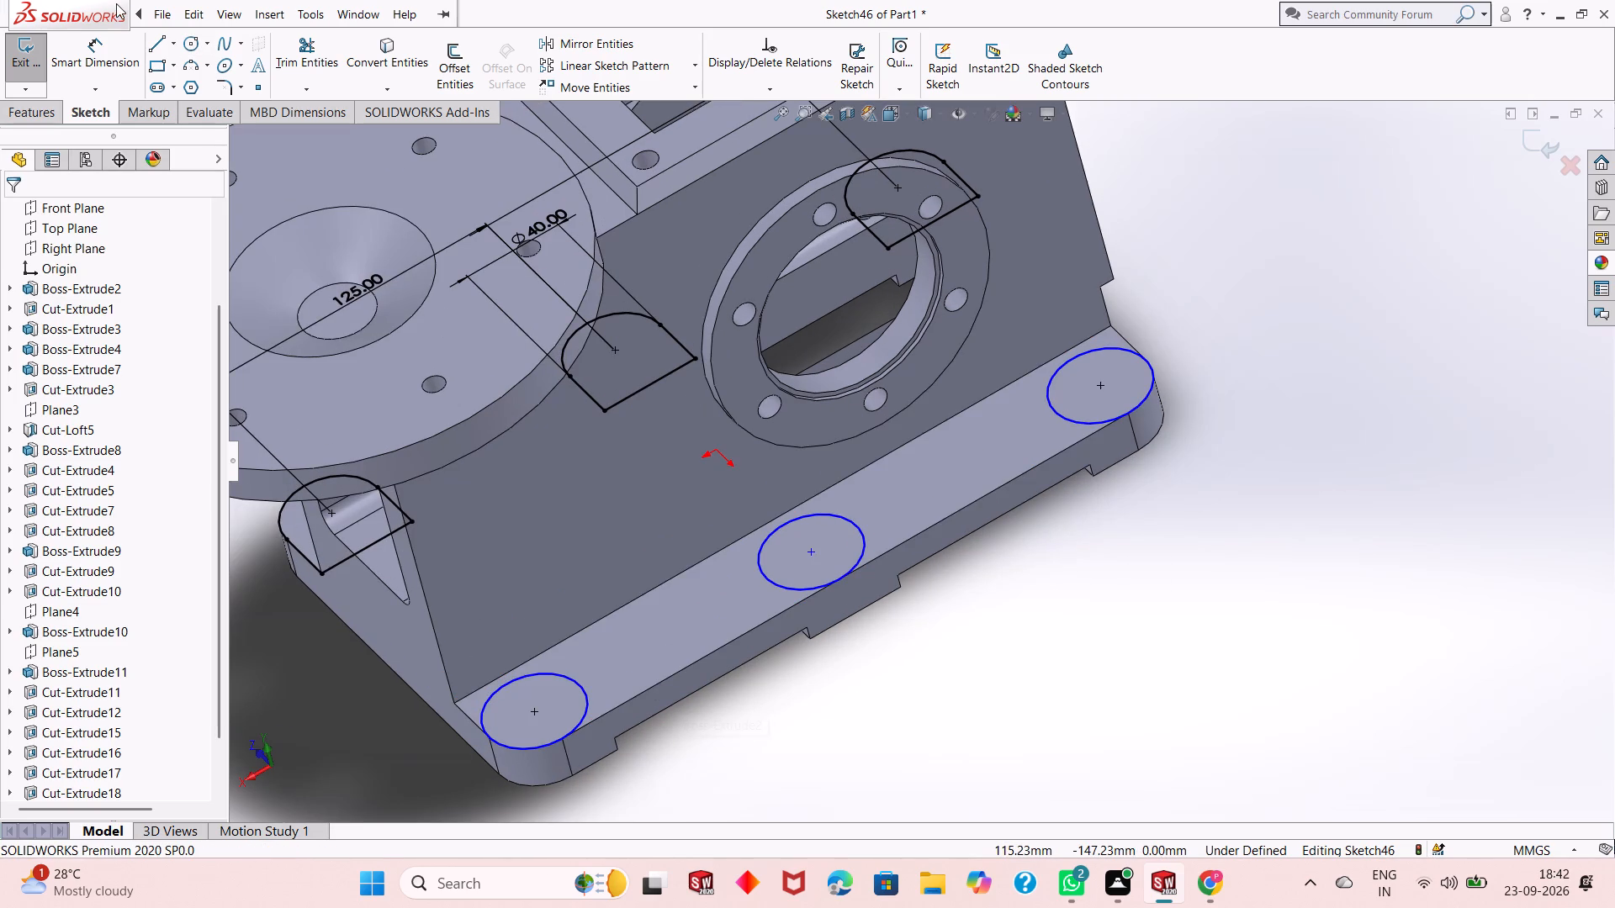
left_click(158, 49)
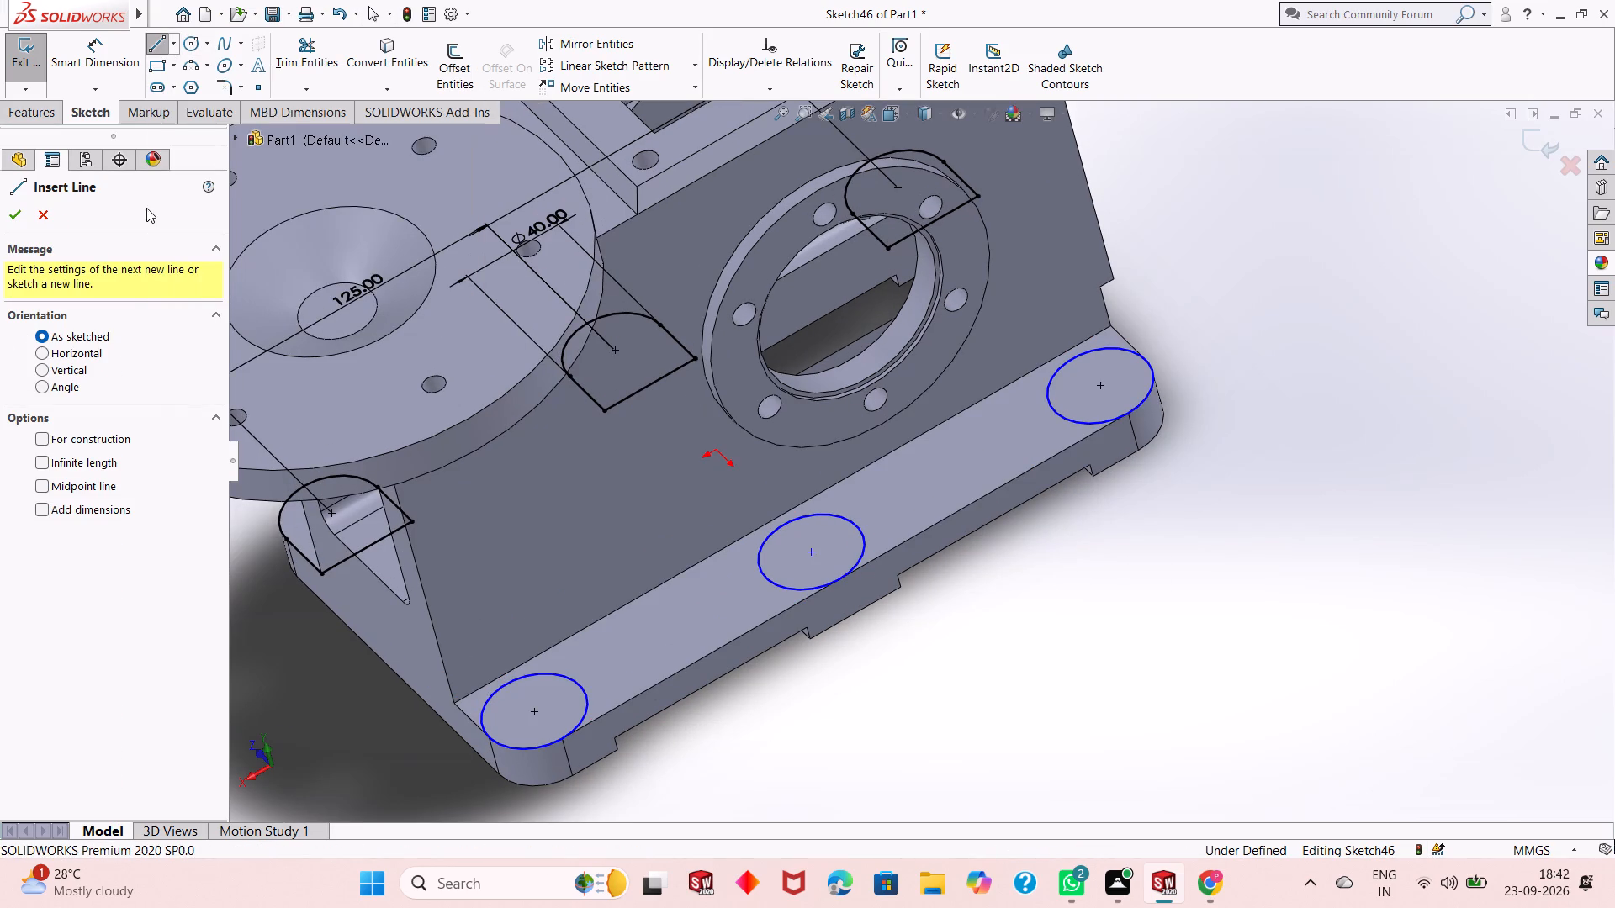
left_click(488, 740)
left_click(452, 703)
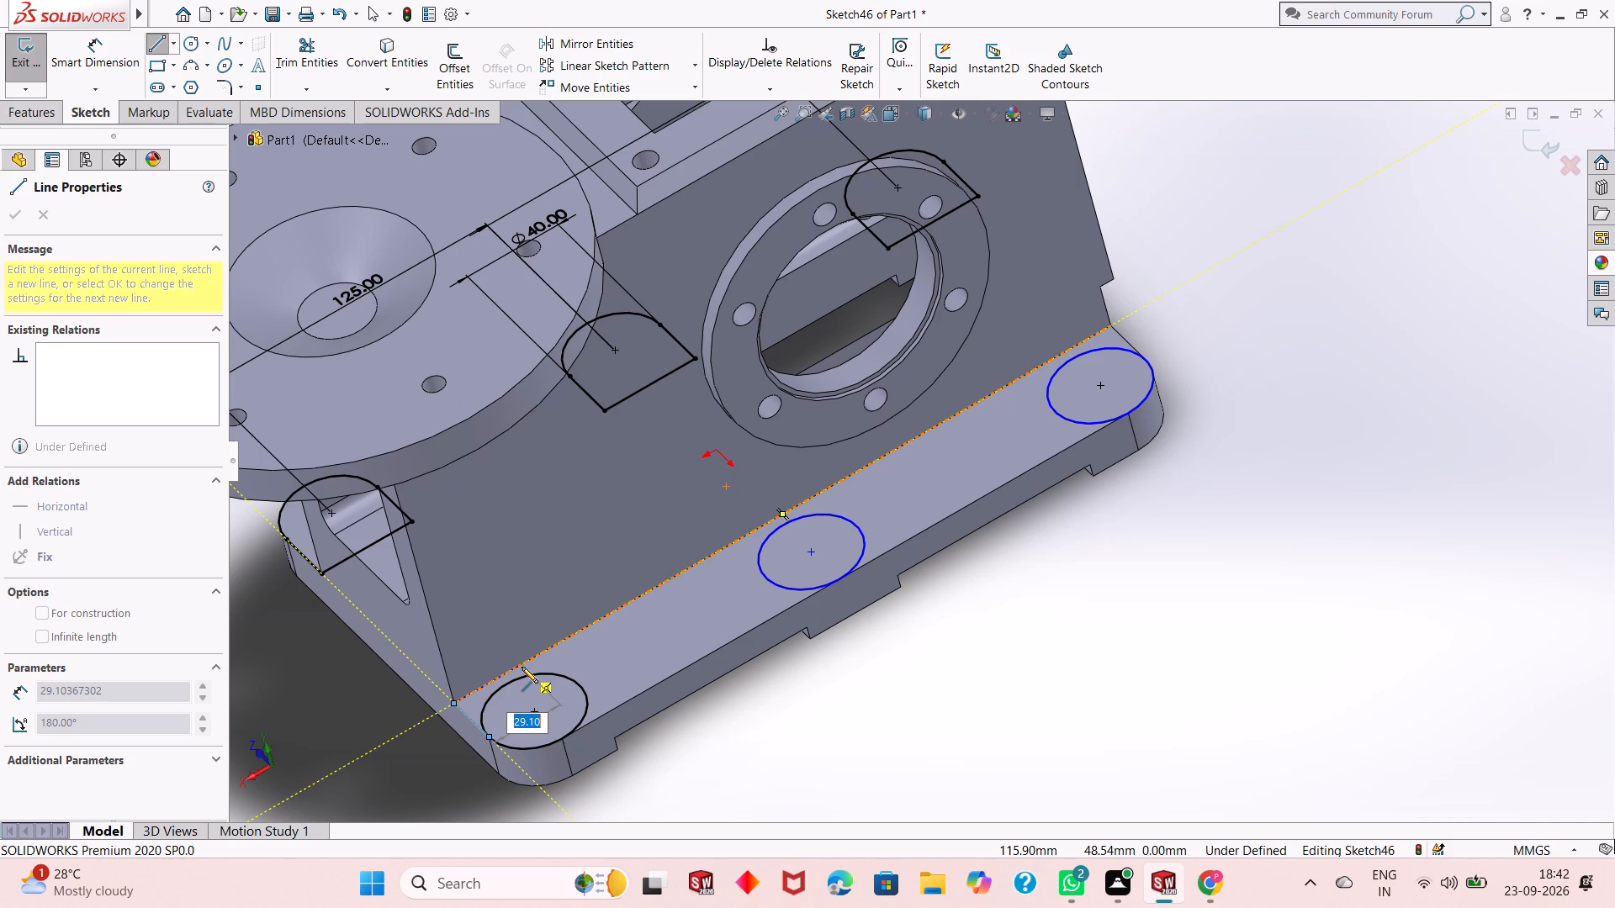
key("ctrl+8")
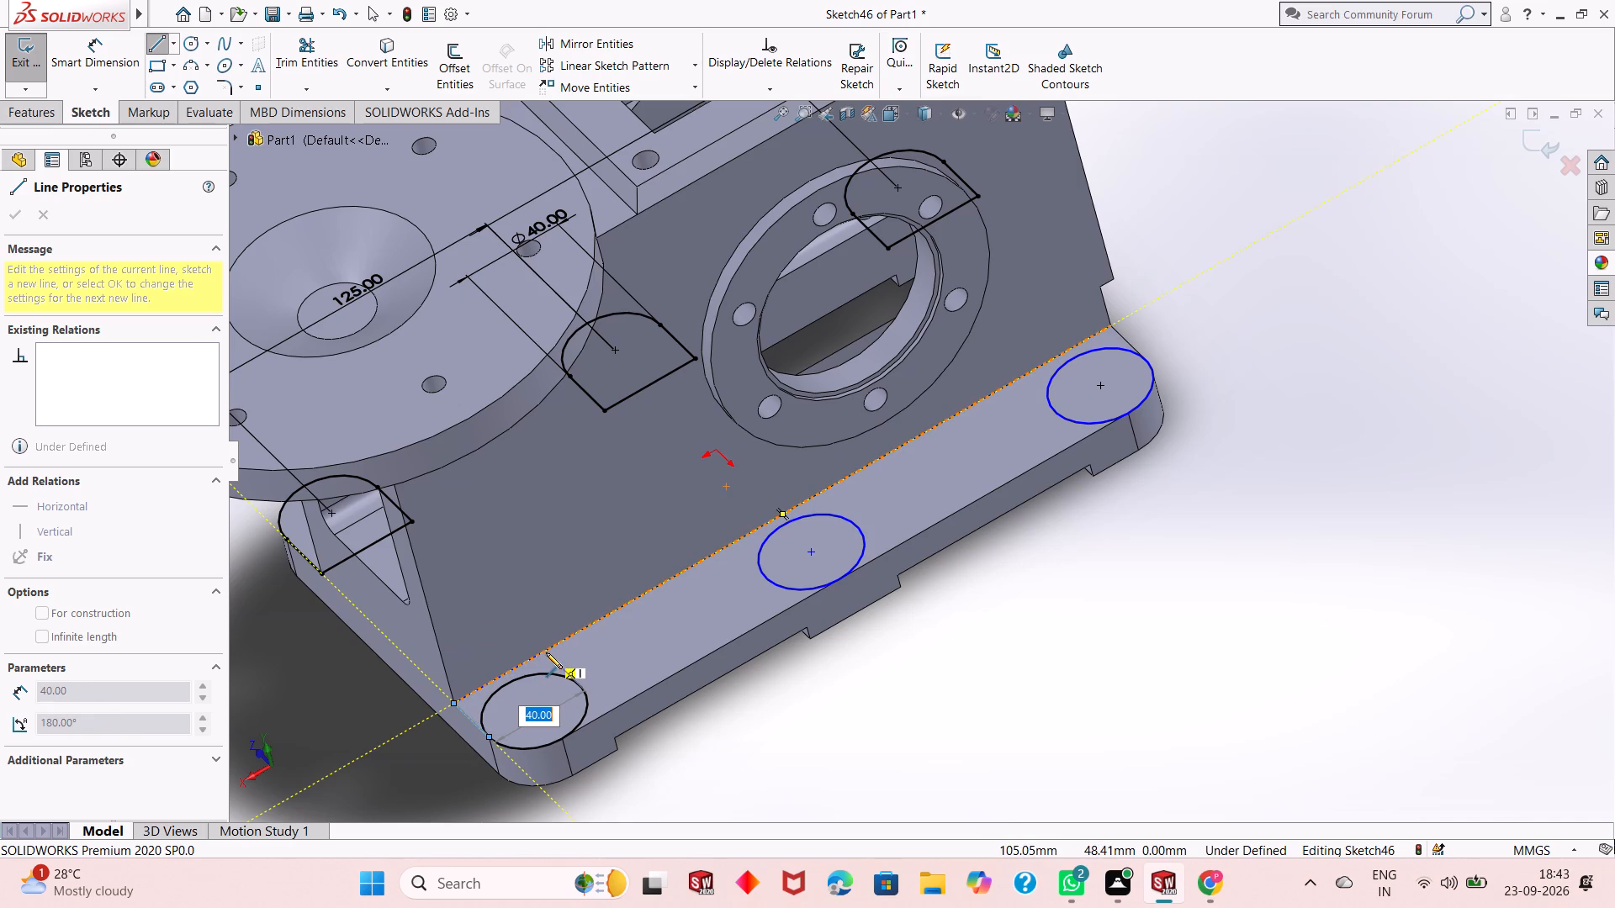
key("Escape")
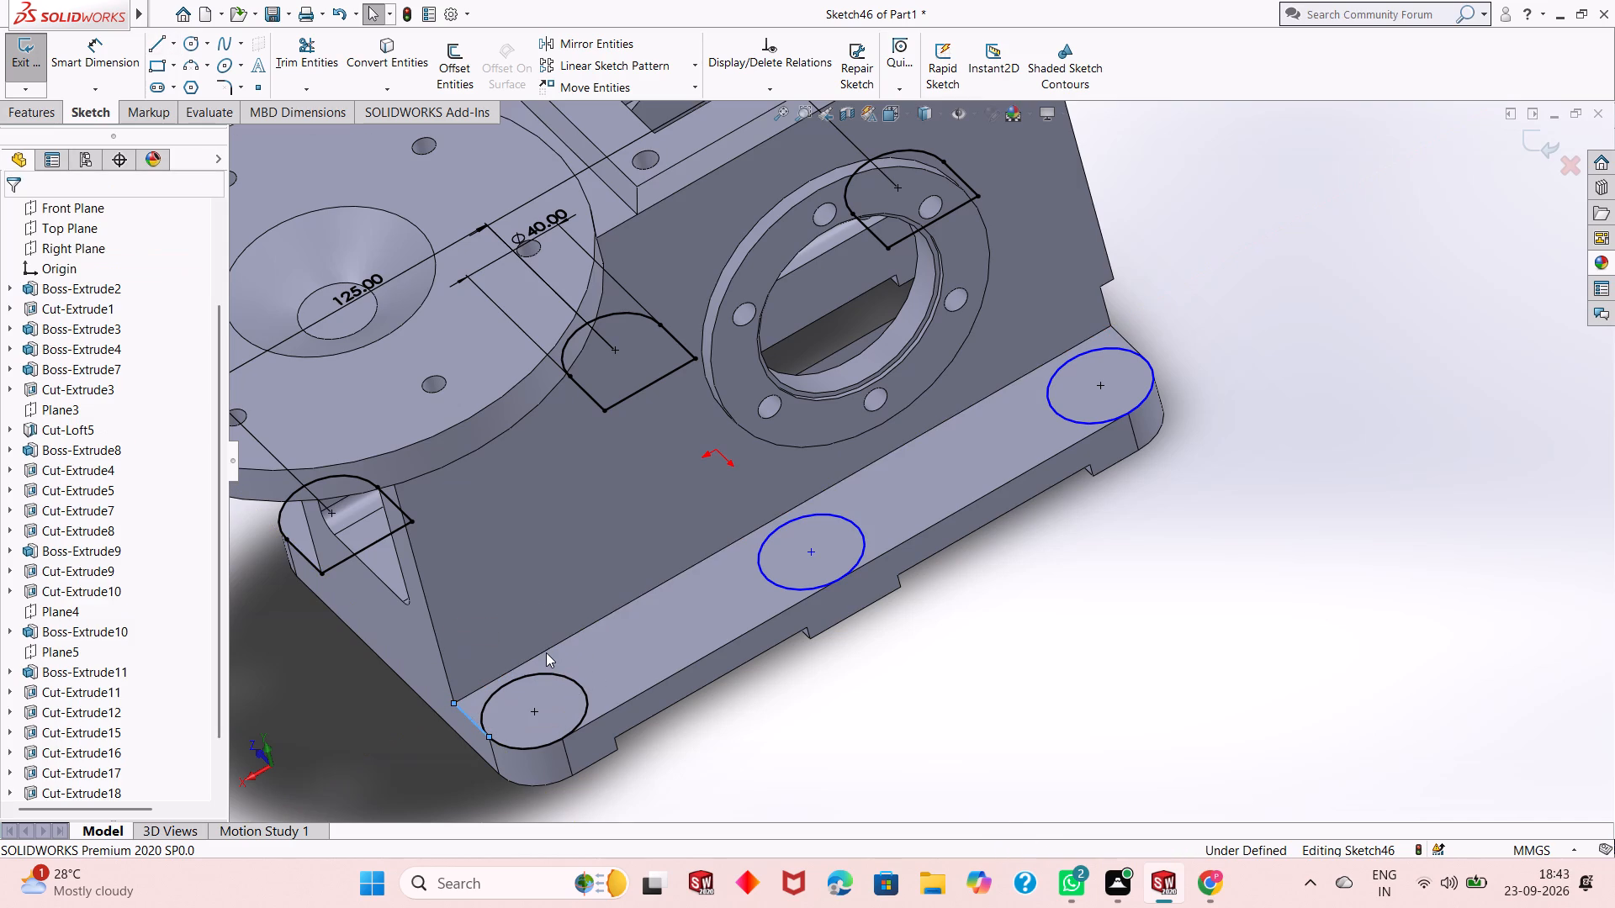
From the negative-Z ledge's inner corner, draw a line about 40 mm along its inner edge and a vertical line back to the positive-X circle's other side.
key("ctrl+8")
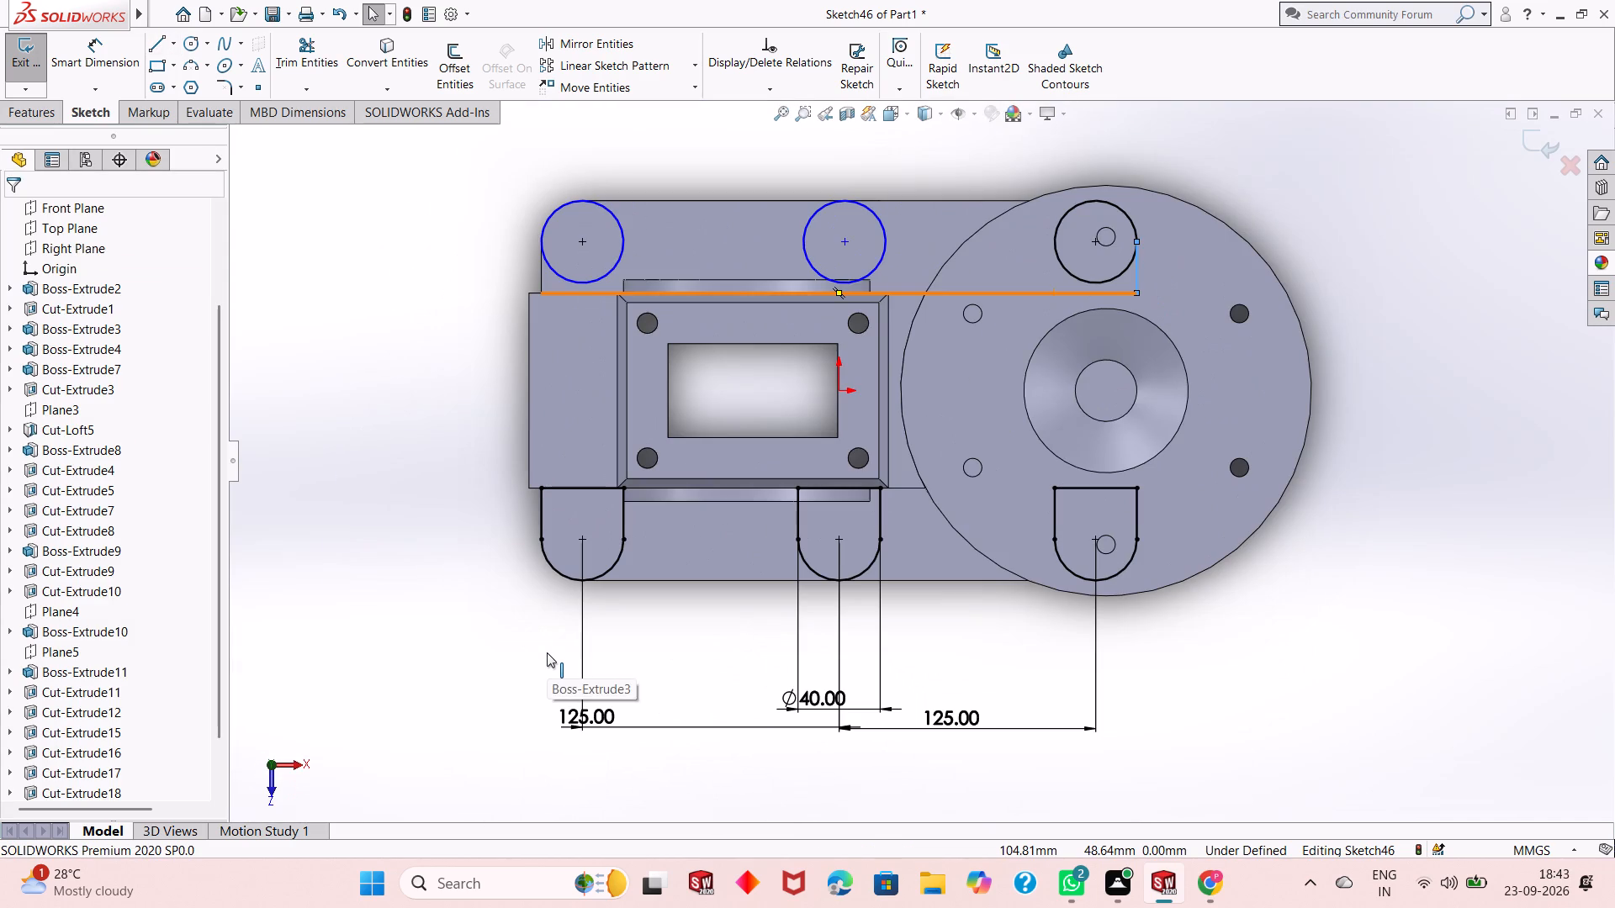
key("ctrl+8")
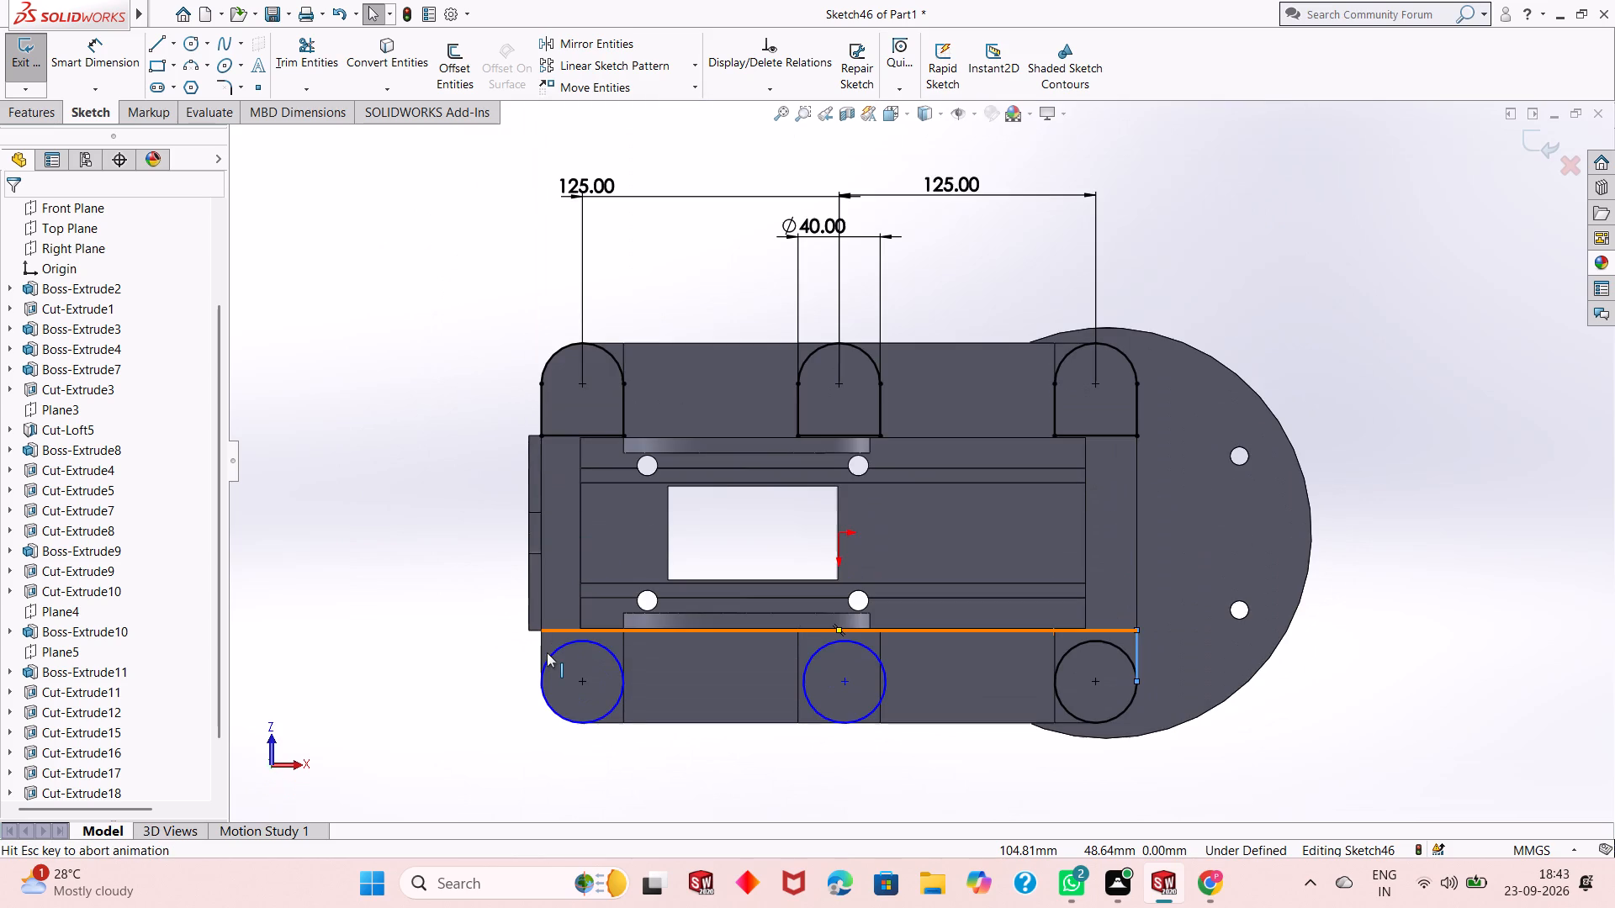
key("ctrl+8")
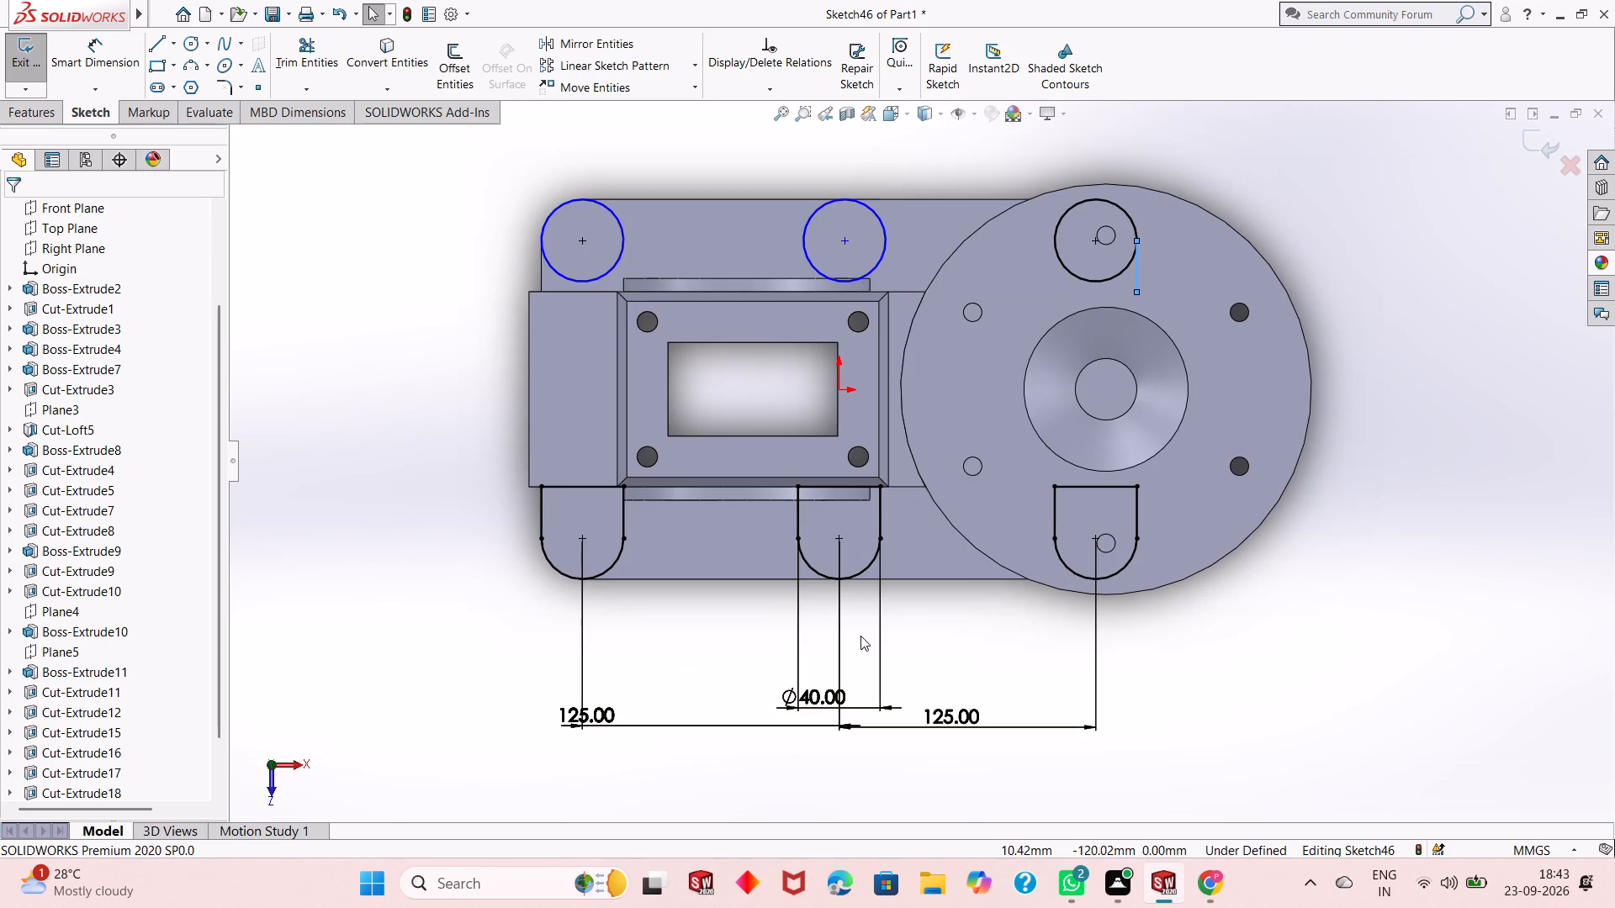
middle_click_drag(860, 638, 699, 536)
scroll(699, 559, "up", 1)
middle_click_drag(699, 560, 792, 513)
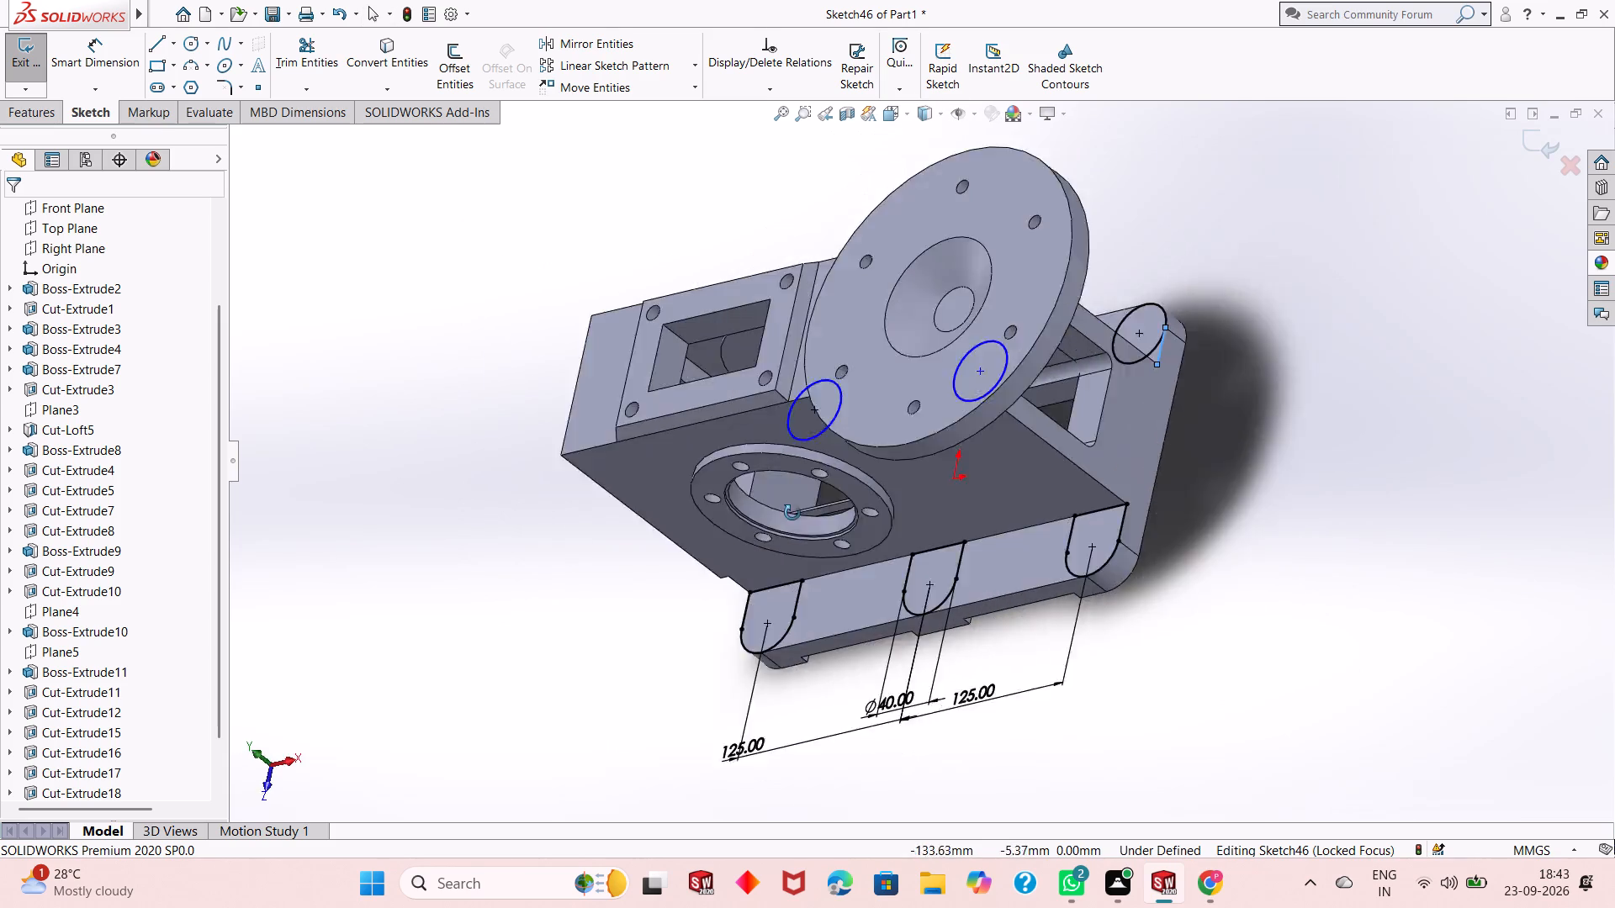
middle_click_drag(792, 513, 857, 338)
middle_click_drag(880, 544, 1226, 520)
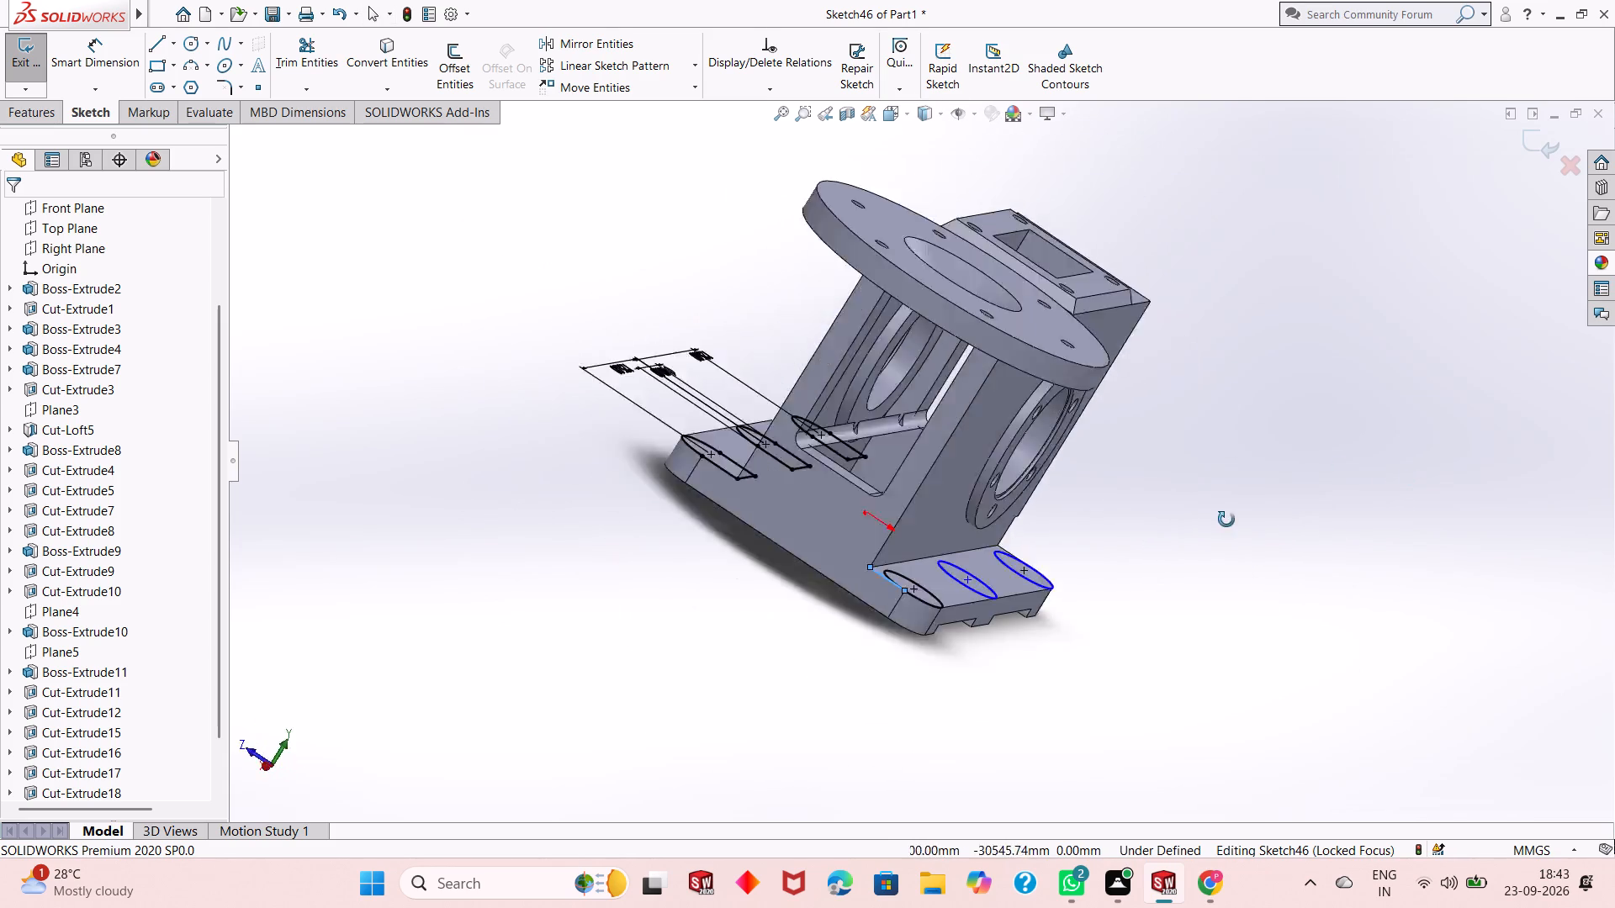
middle_click_drag(1226, 520, 1148, 533)
scroll(803, 594, "down", 3)
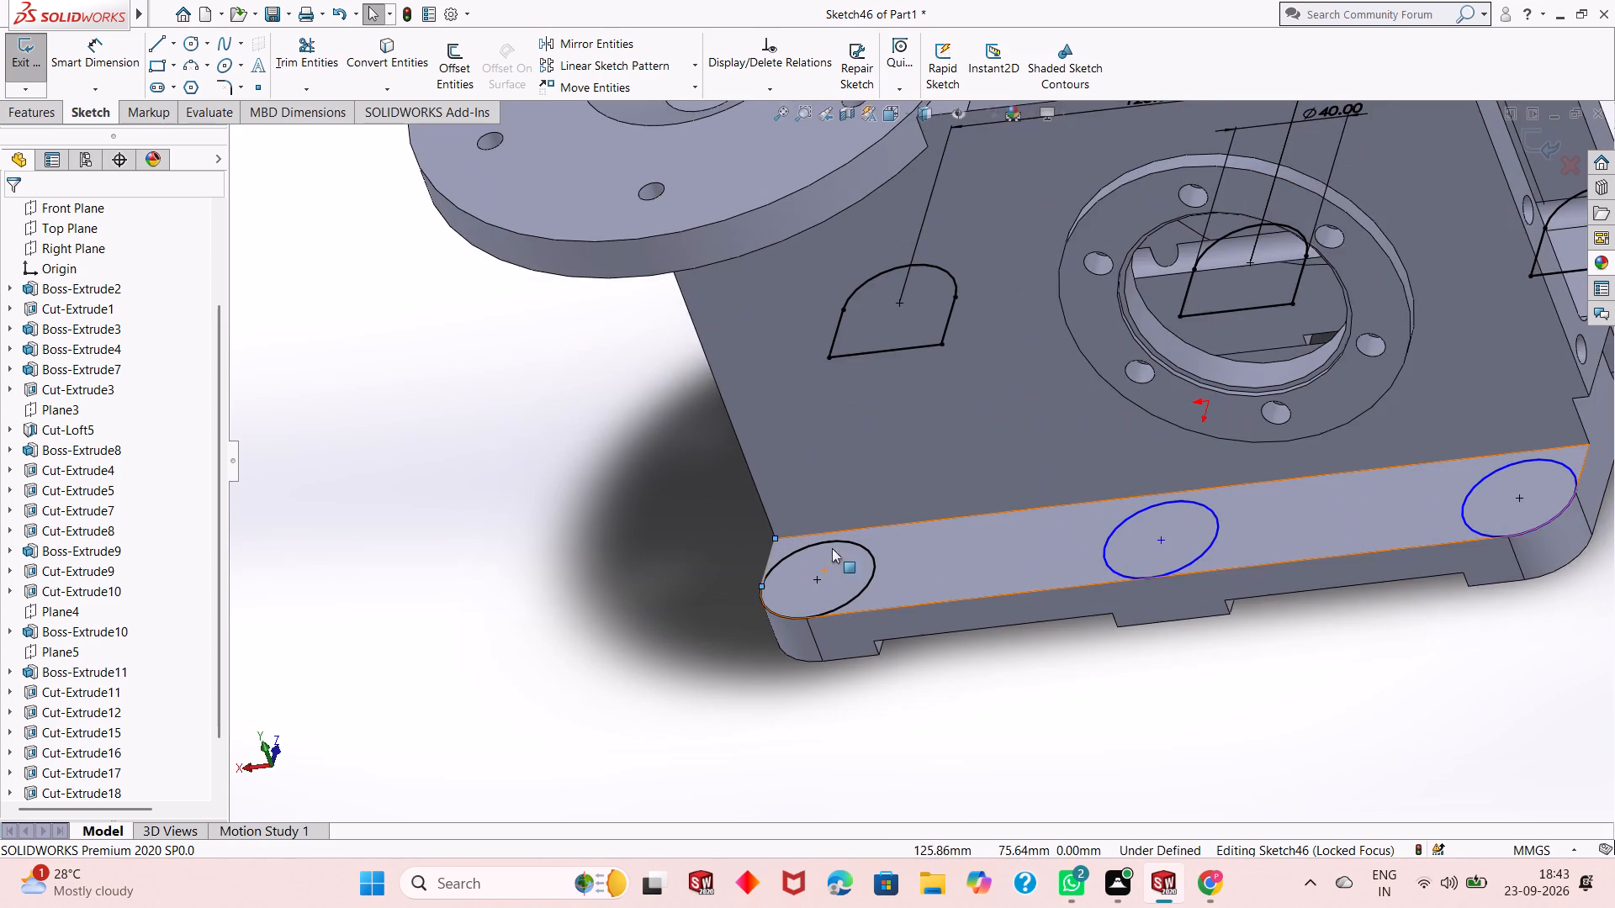
middle_click_drag(852, 559, 858, 593)
key("Escape")
middle_click_drag(824, 562, 824, 607)
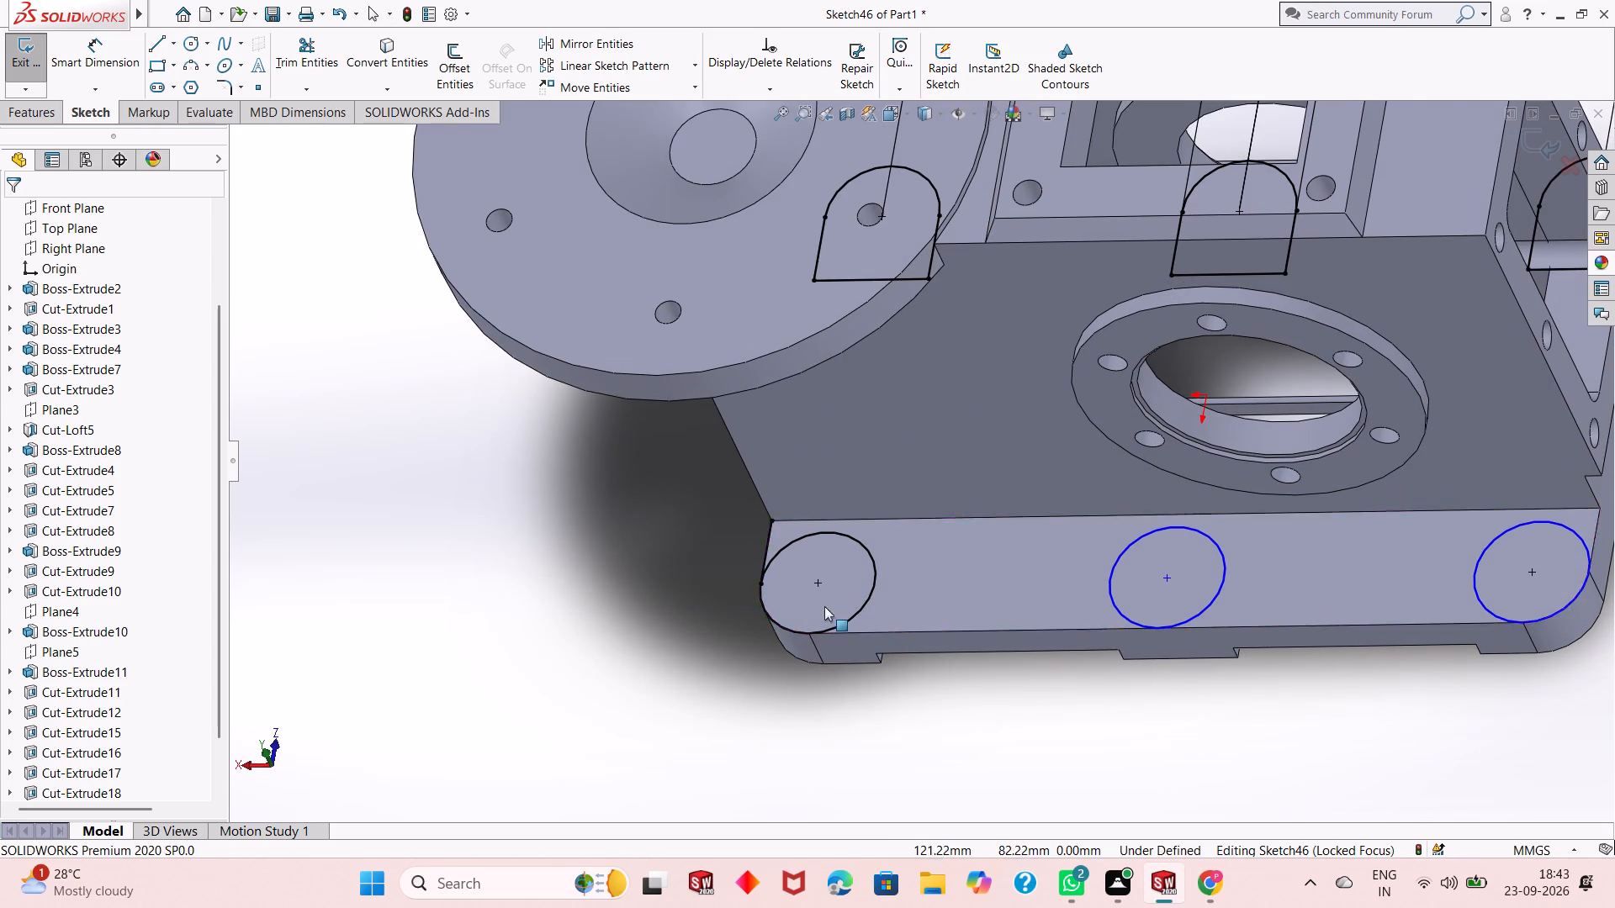
scroll(769, 536, "down", 1)
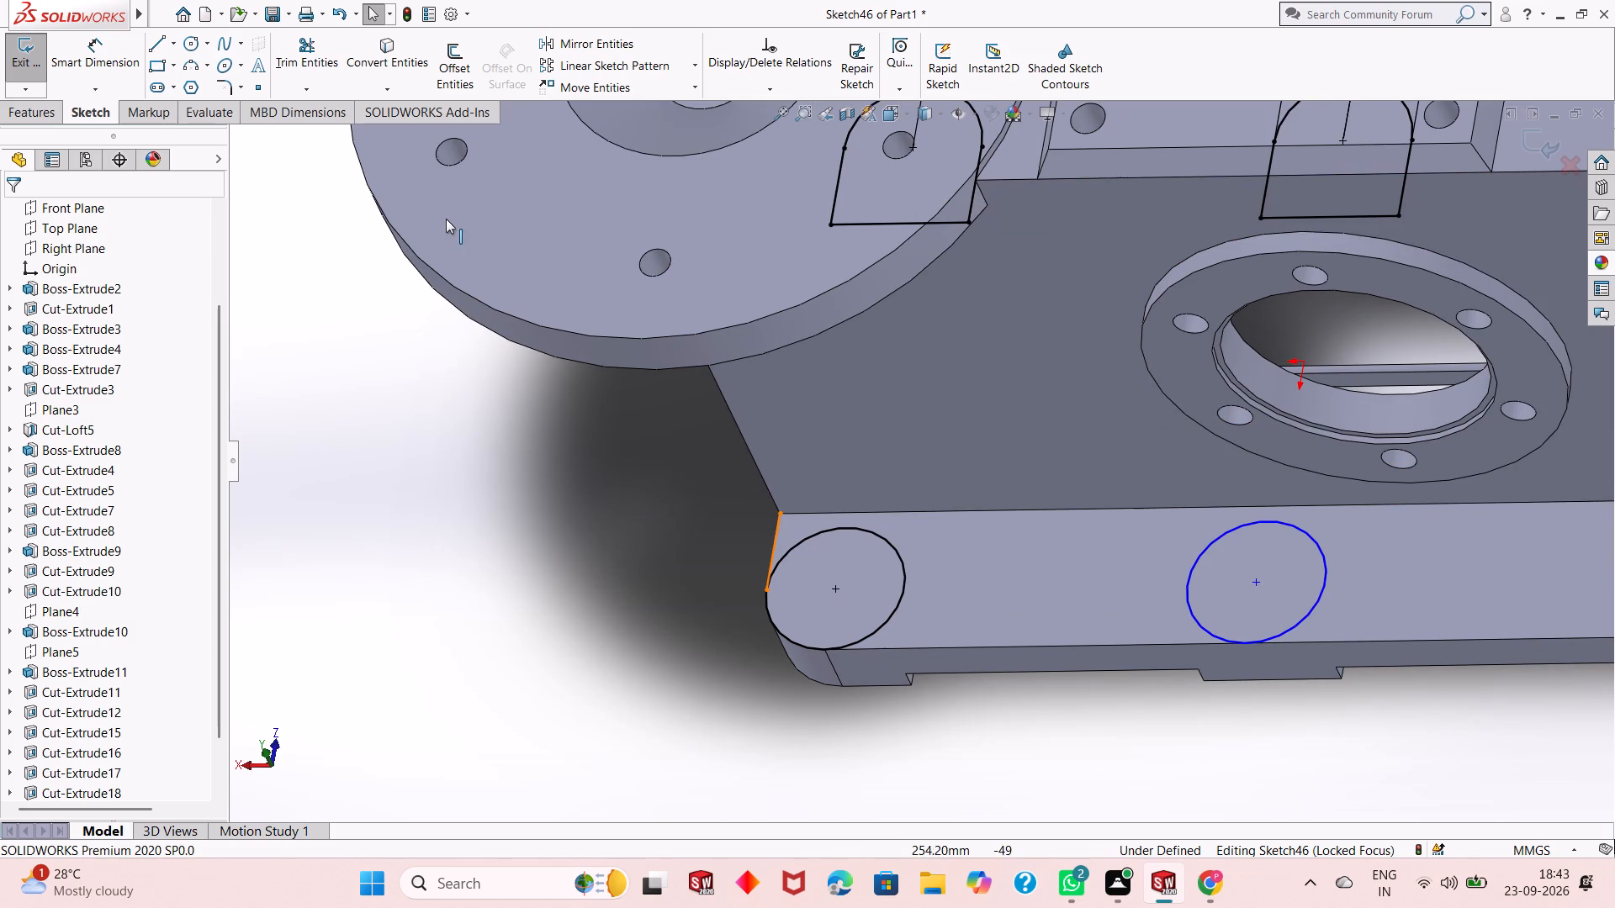
left_click(151, 40)
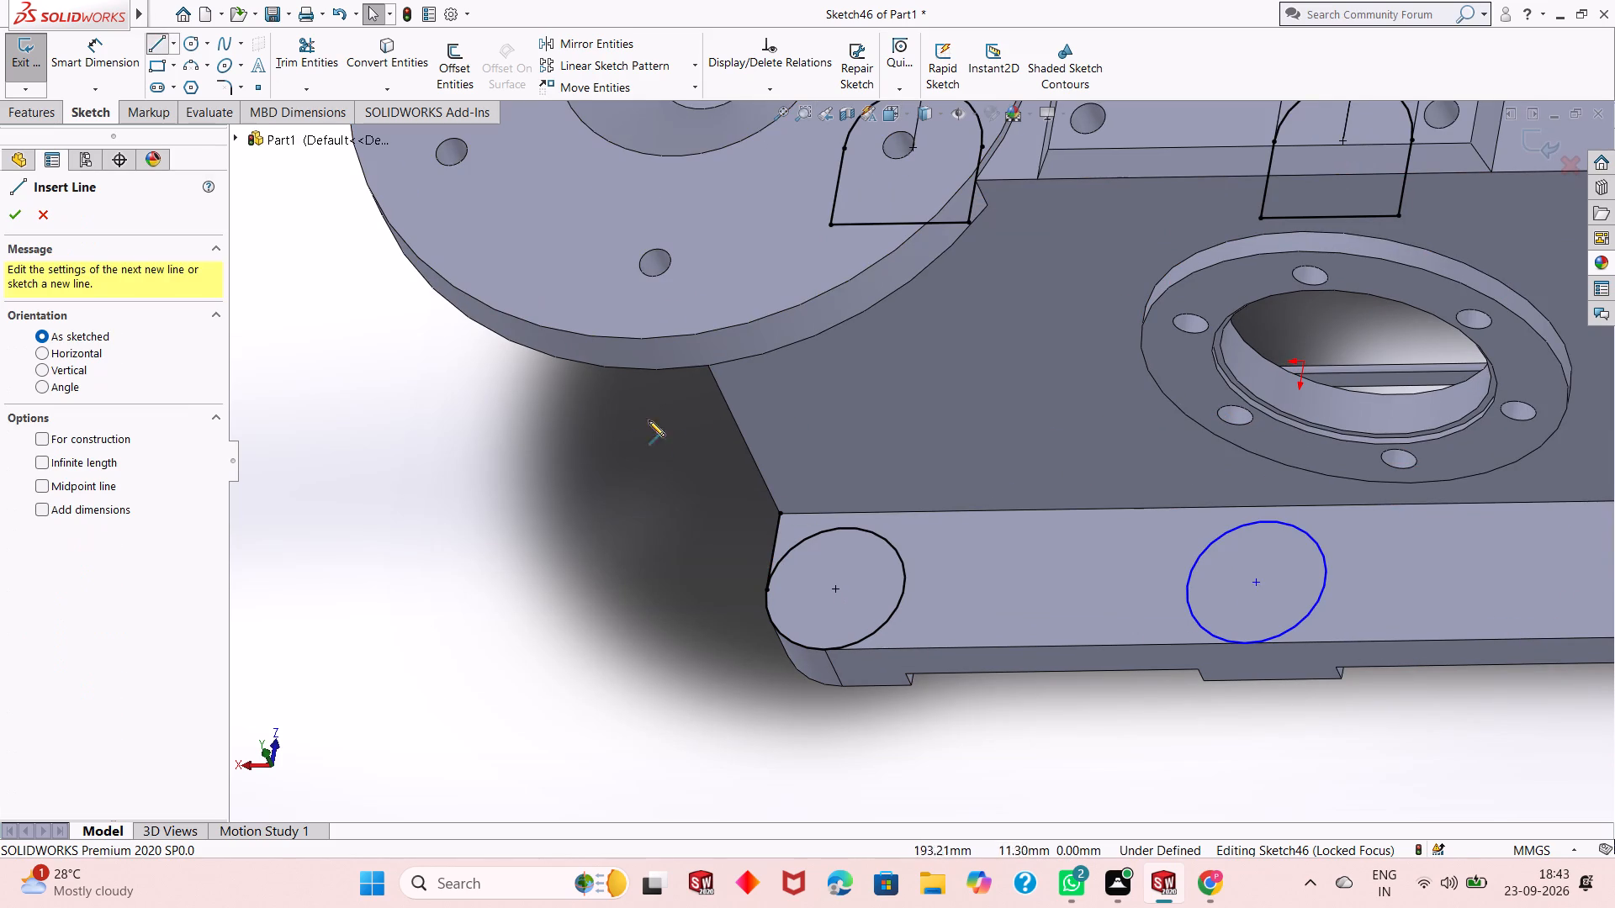
left_click(782, 513)
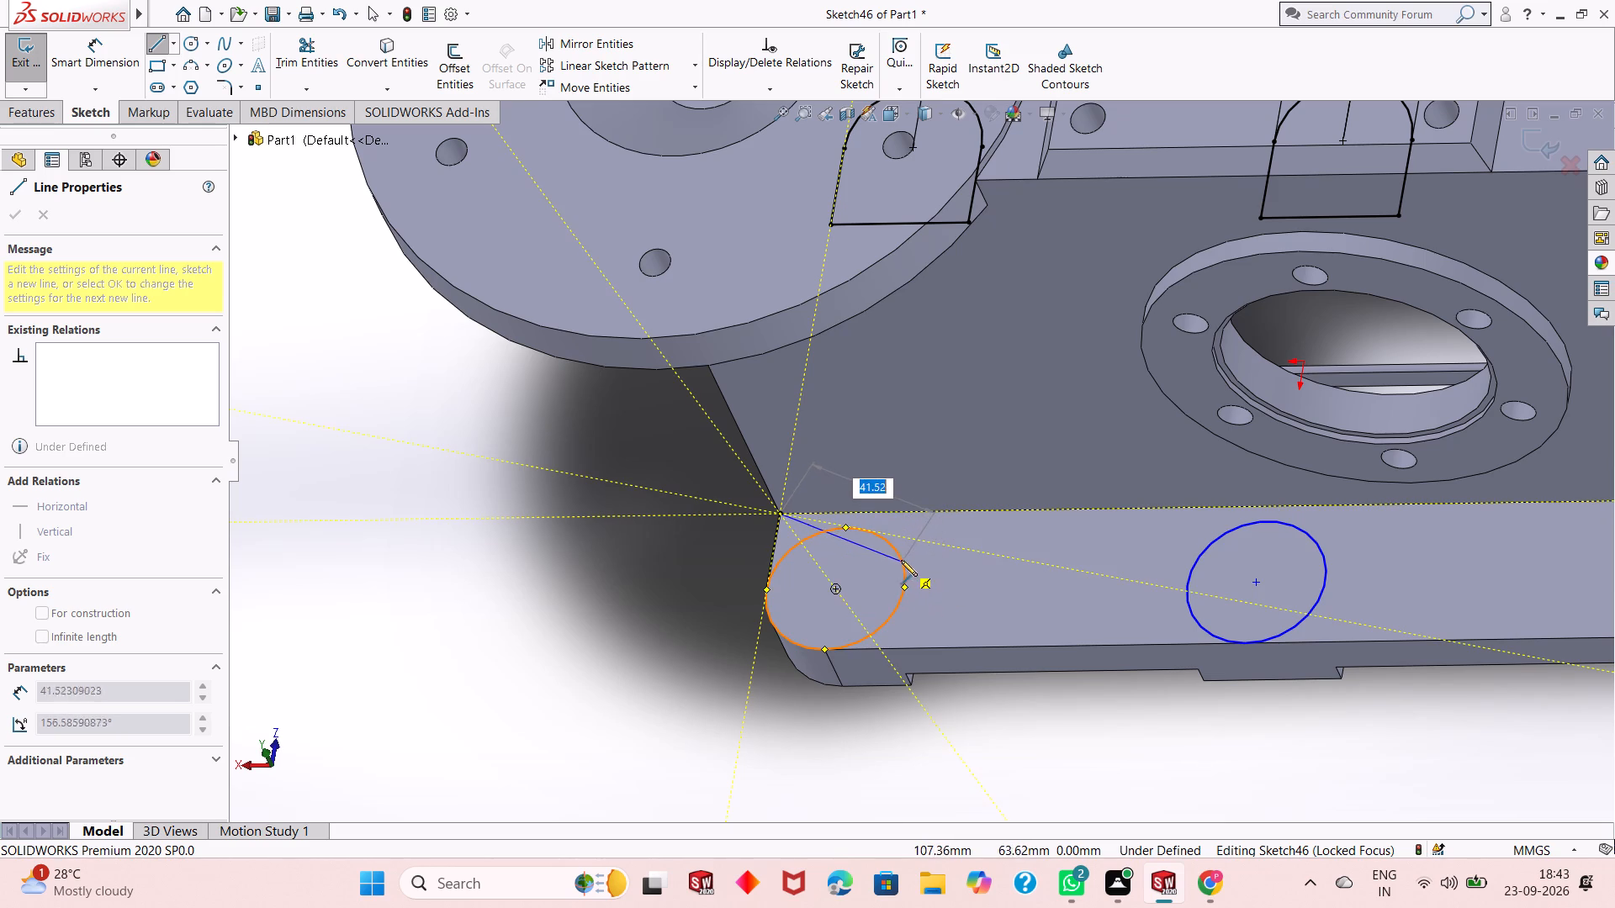
left_click(919, 513)
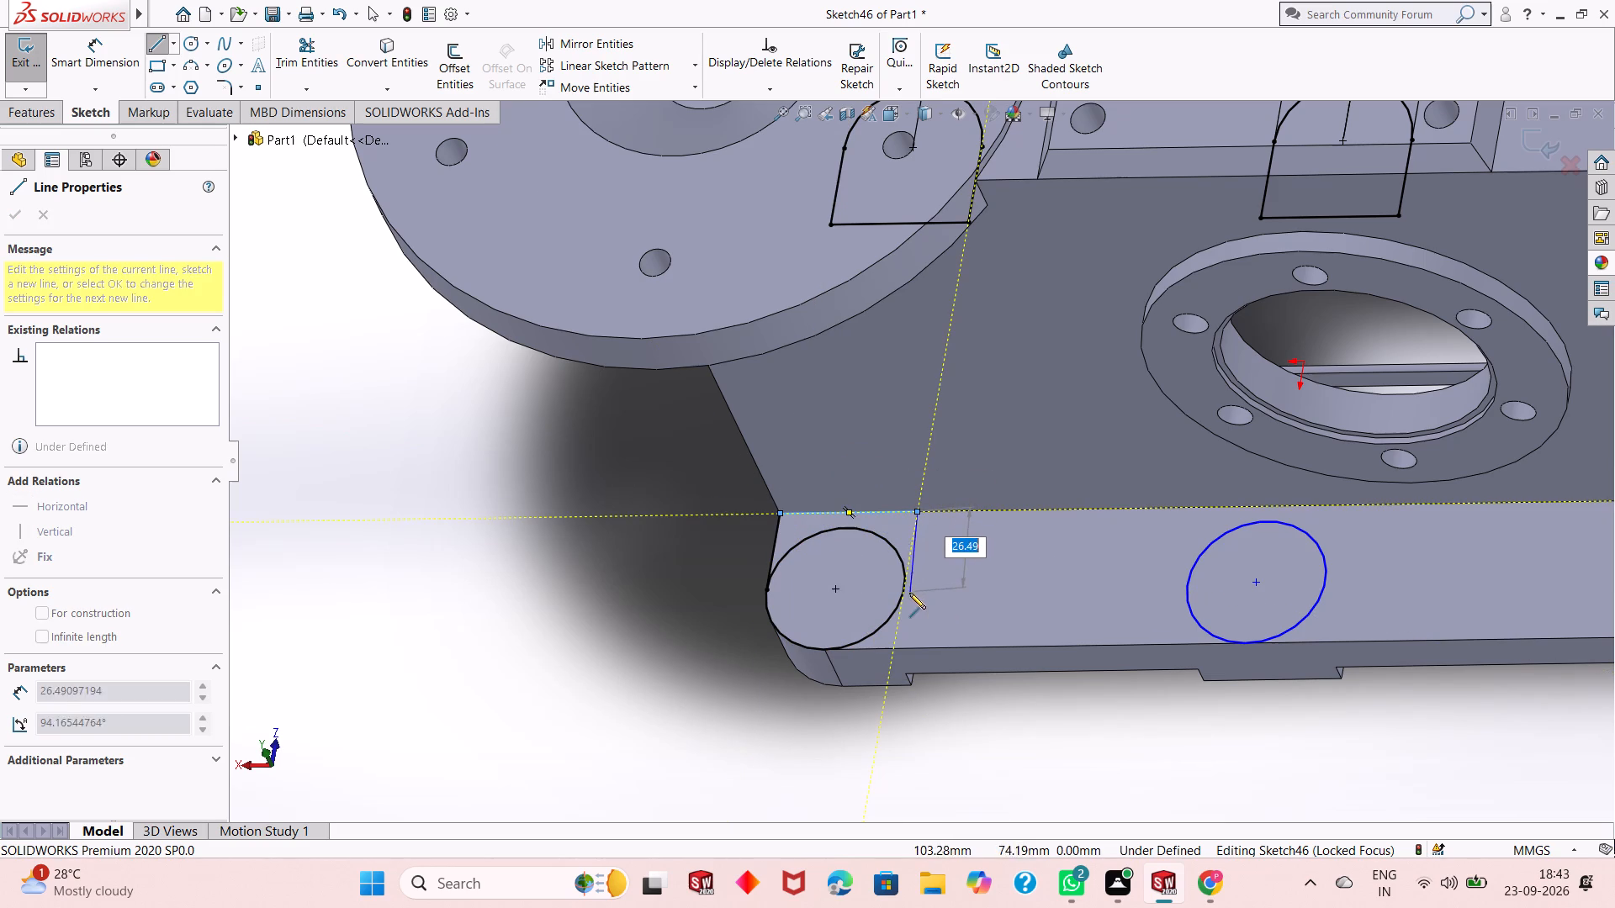
left_click(904, 584)
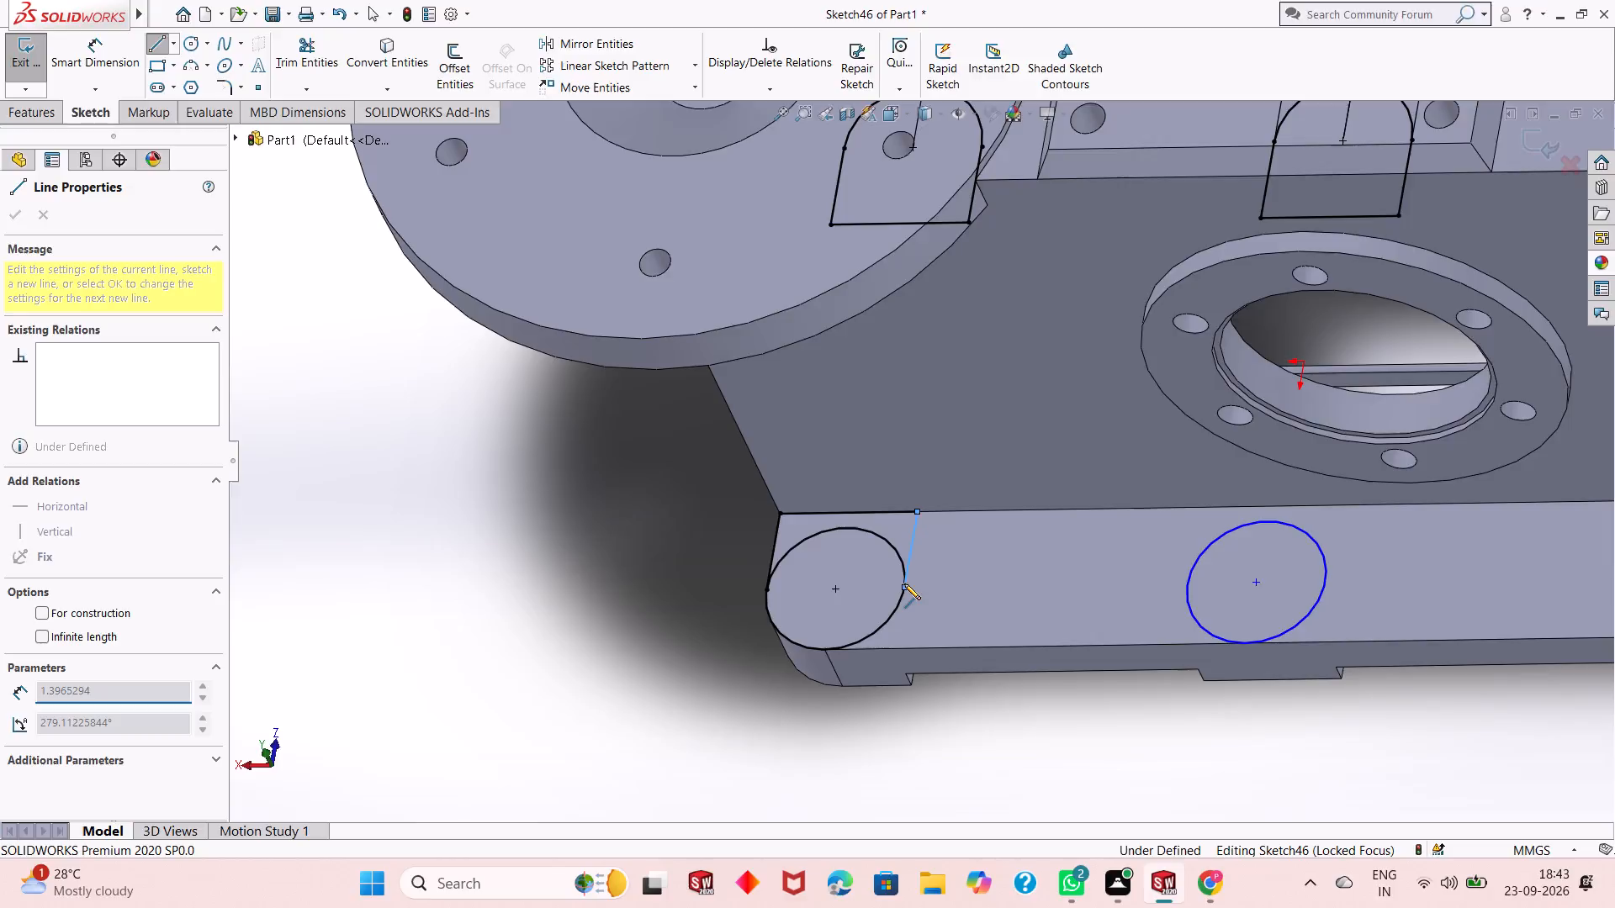
key("Escape")
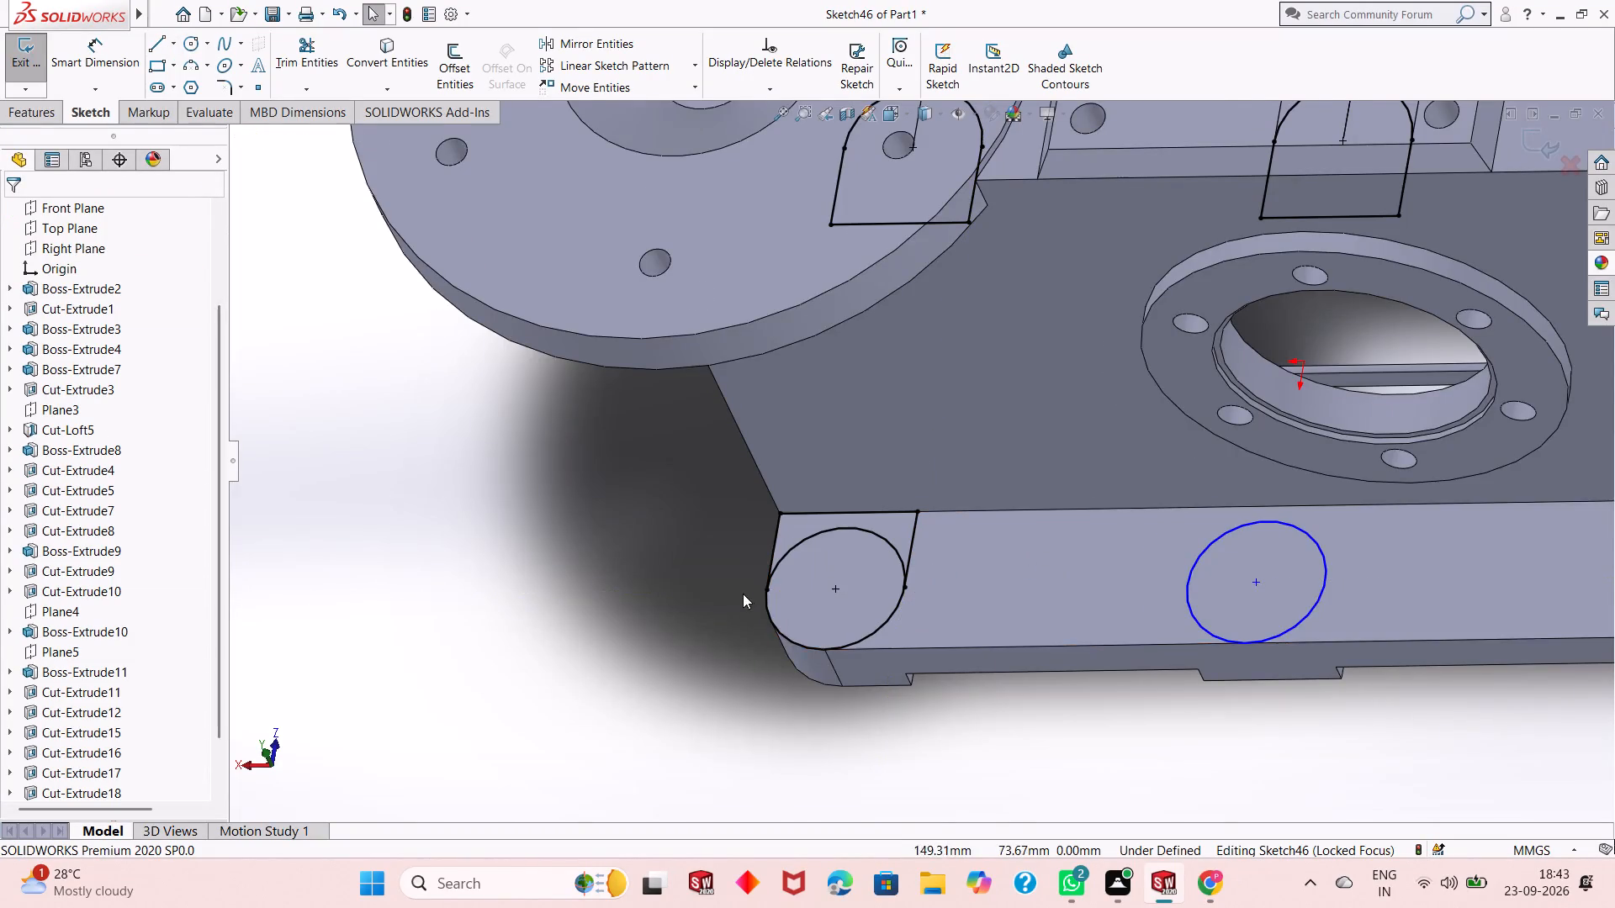
Draw two 25 mm vertical tangent lines from the middle circle's sides to the ledge's inner edge, joined by a line along that edge.
scroll(743, 594, "up", 2)
scroll(1407, 544, "down", 1)
scroll(1210, 558, "down", 2)
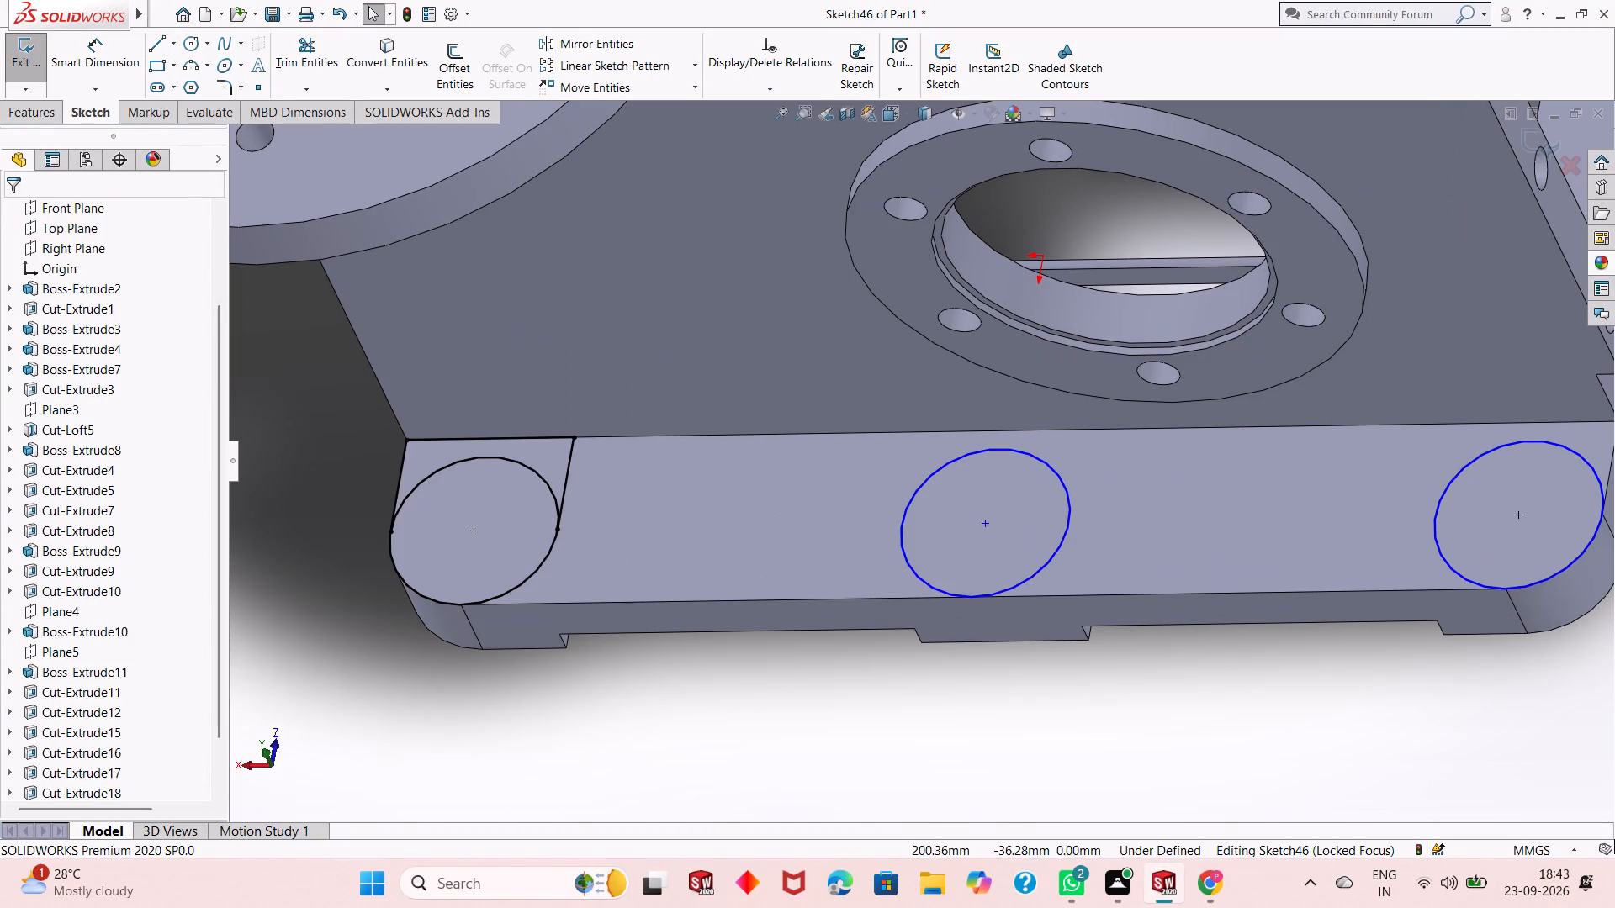
left_click(159, 41)
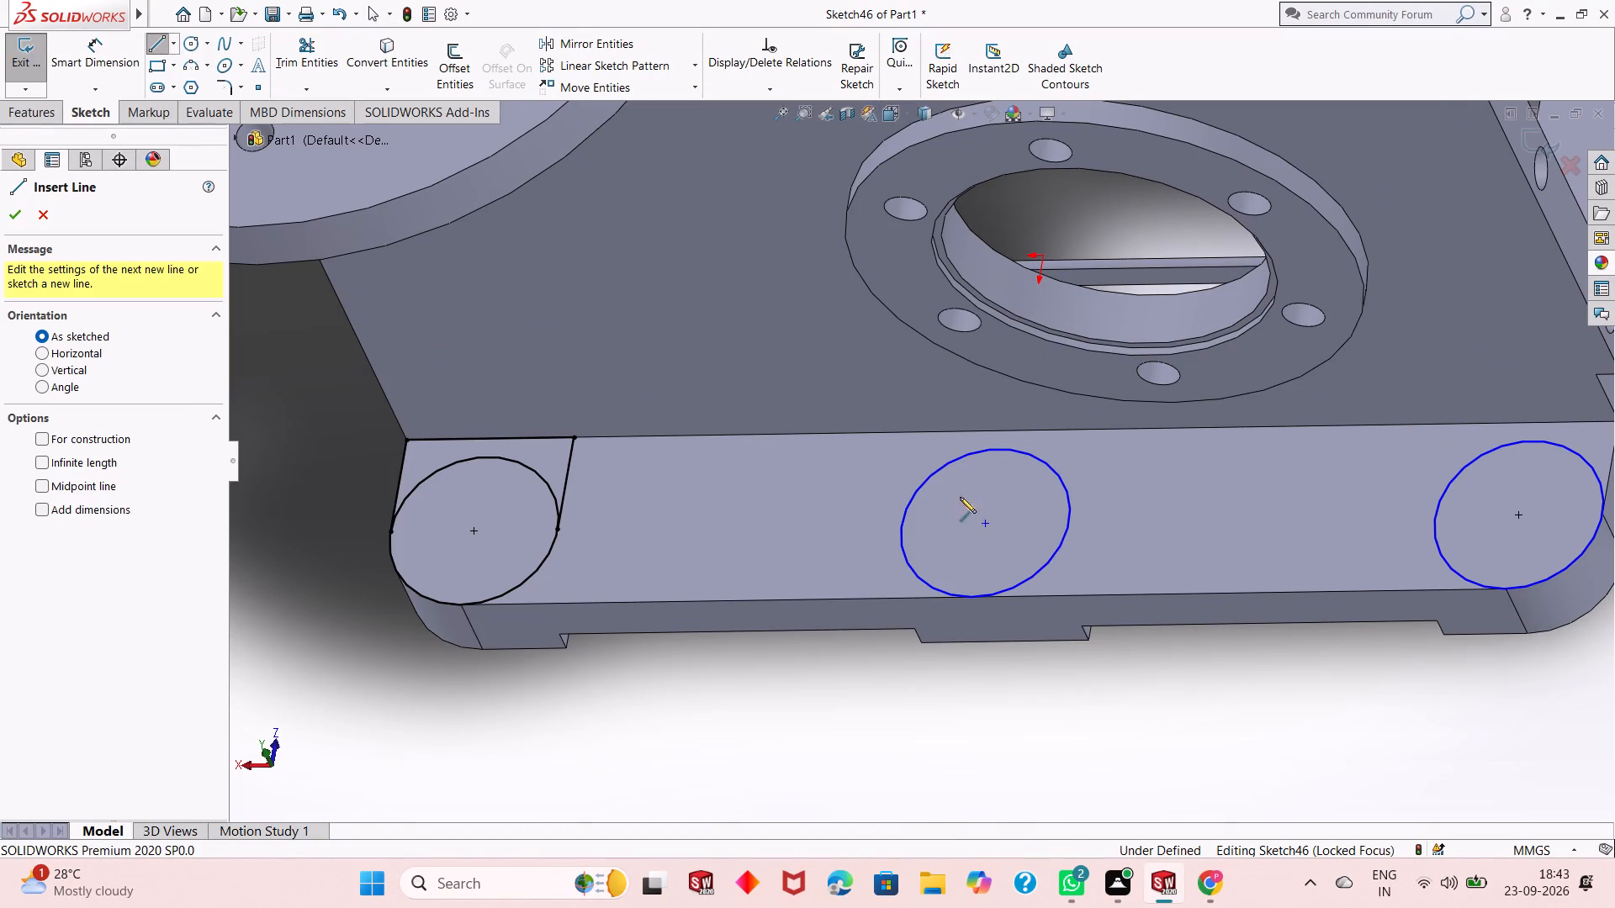
left_click(903, 522)
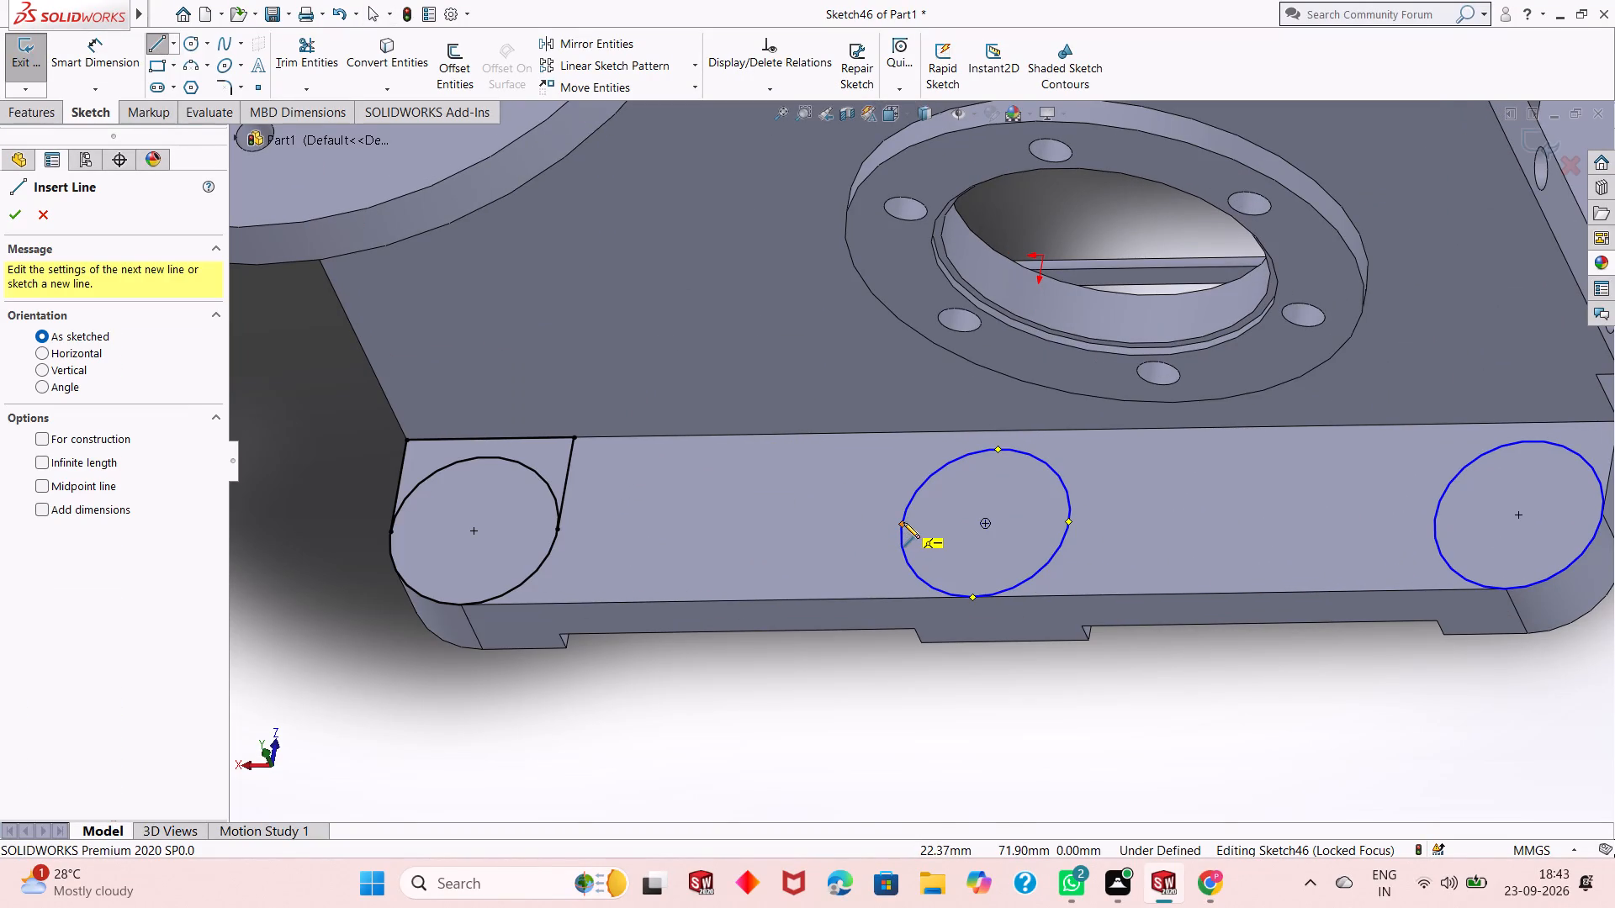
left_click(919, 431)
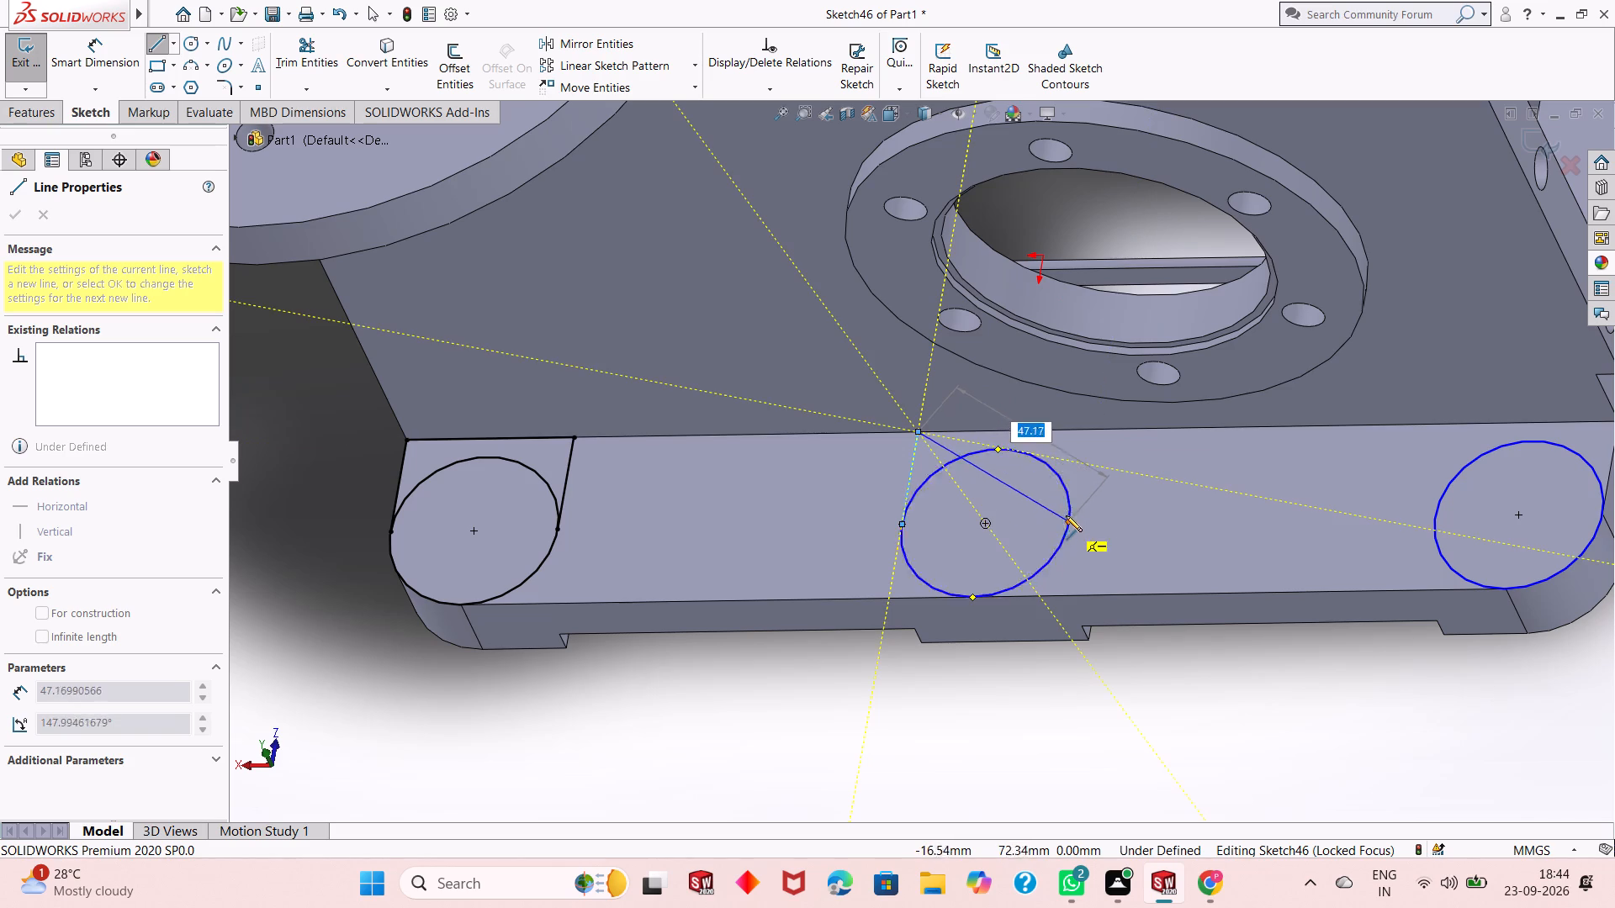
left_click(1083, 427)
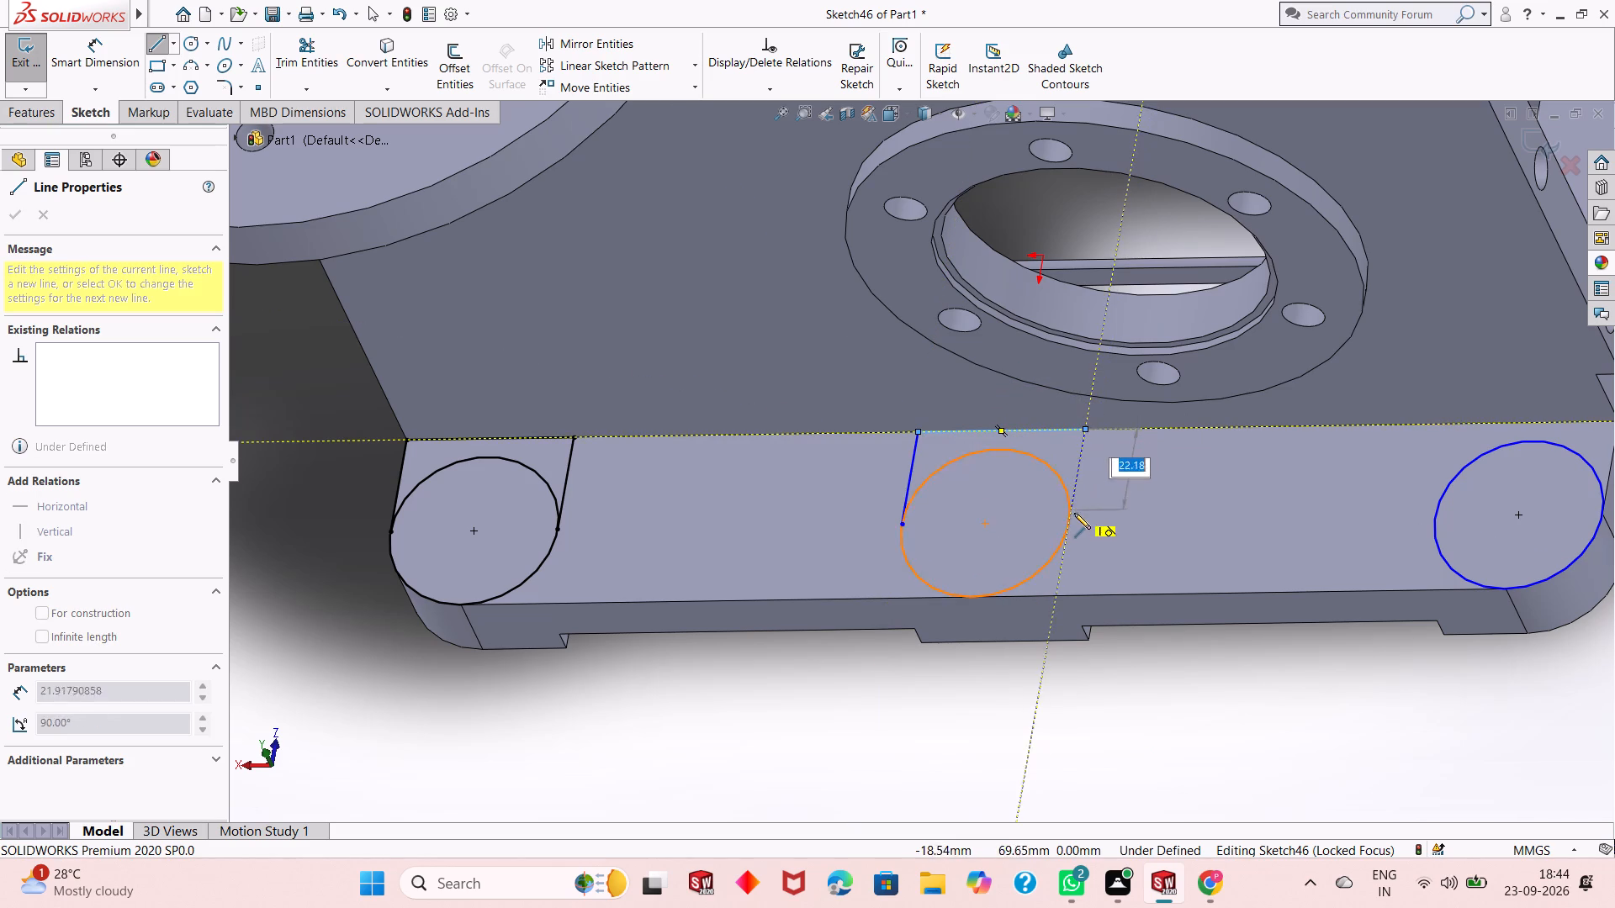
left_click(1071, 524)
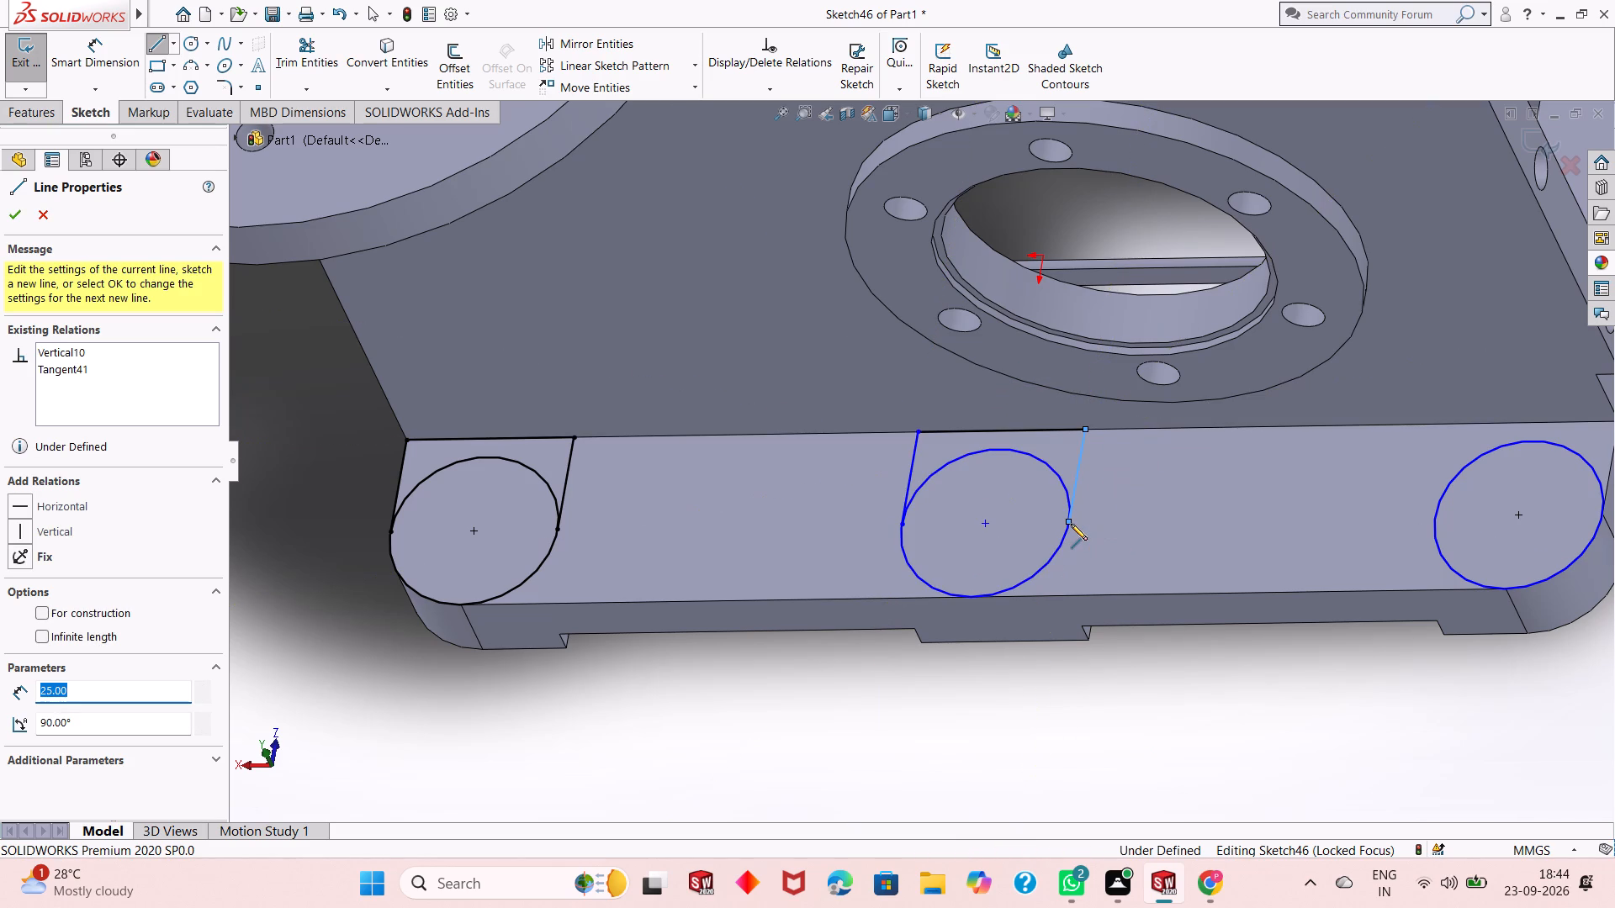
key("Escape")
Draw two 25 mm vertical tangent lines from the negative-X circle's sides to the ledge's inner edge, joined by a 40 mm line along it.
scroll(976, 509, "up", 1)
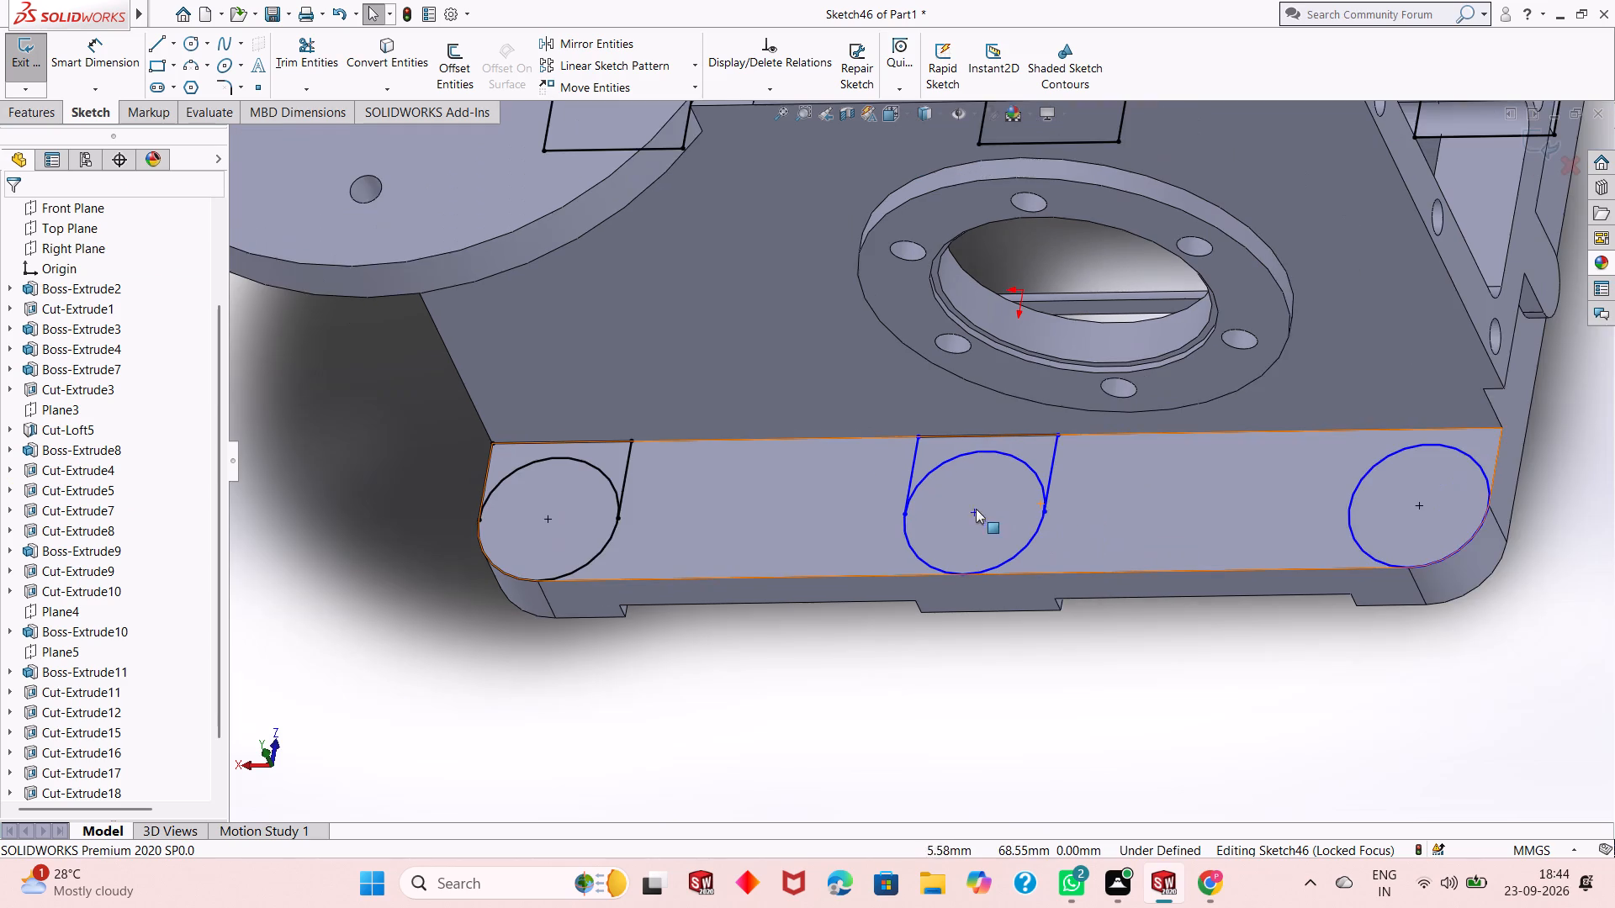
scroll(1526, 500, "down", 2)
scroll(1404, 496, "down", 2)
scroll(1261, 490, "up", 2)
scroll(1343, 472, "down", 1)
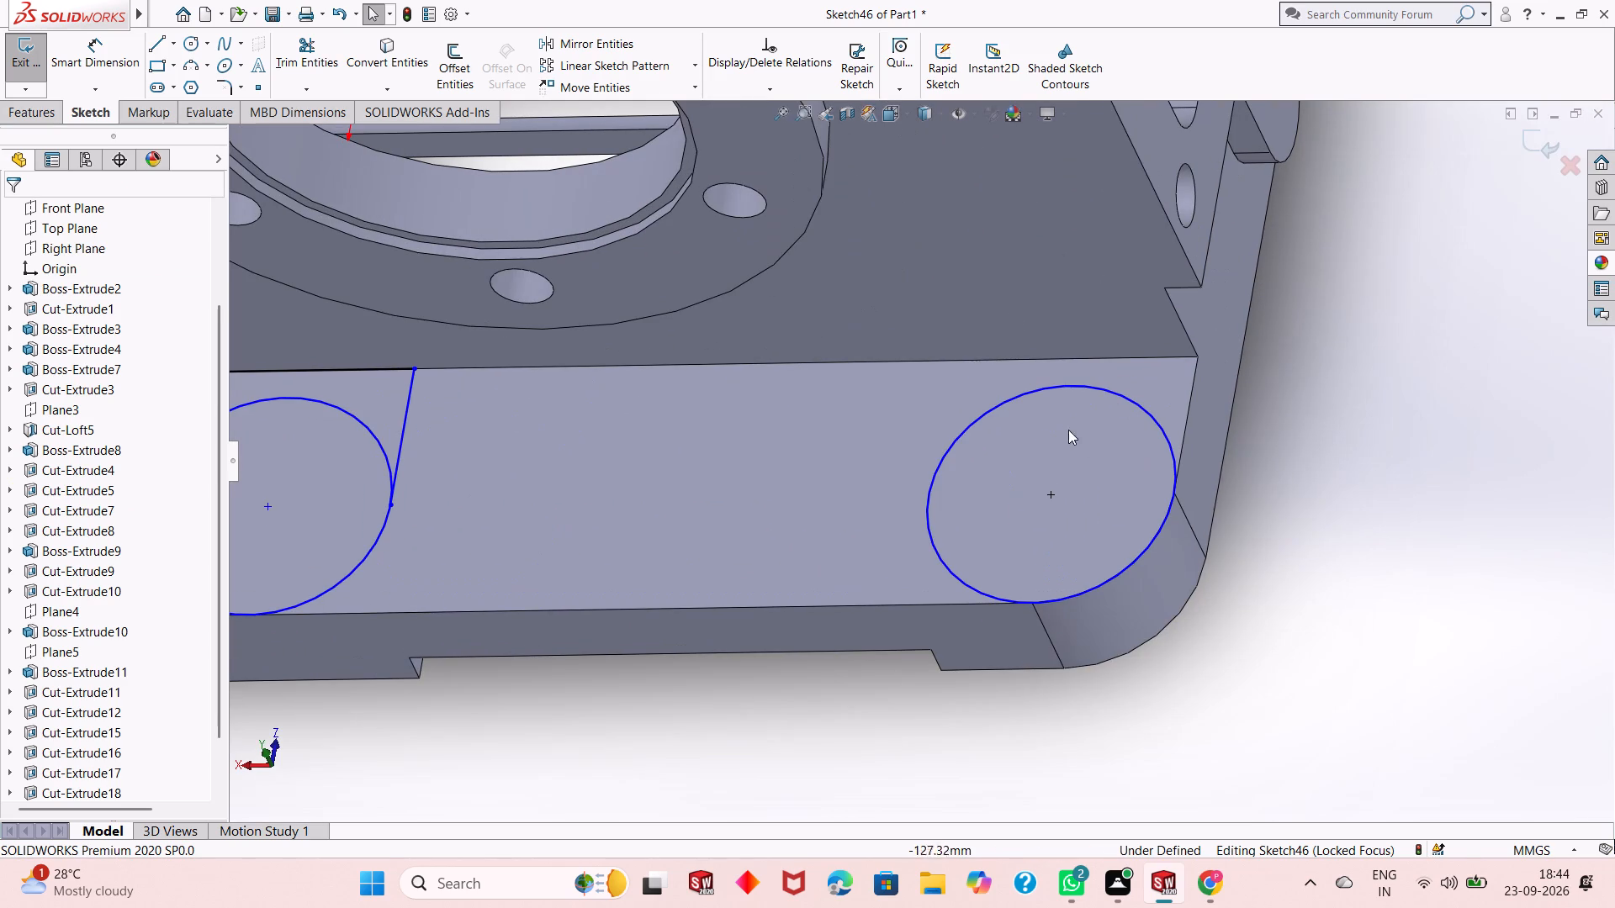
left_click(151, 45)
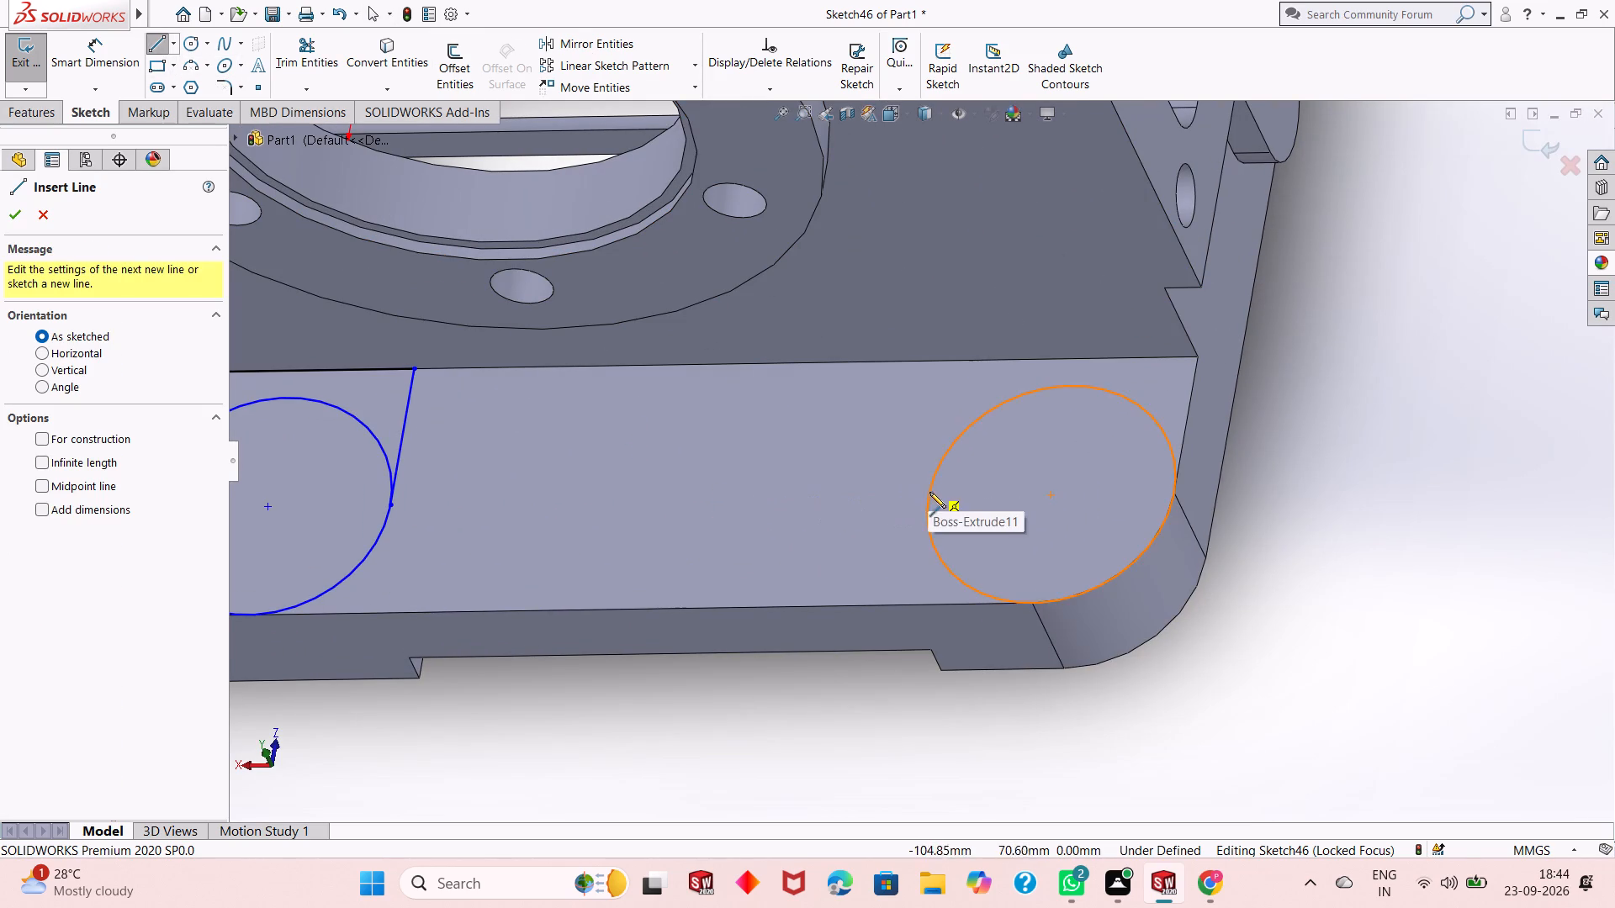
left_click(929, 500)
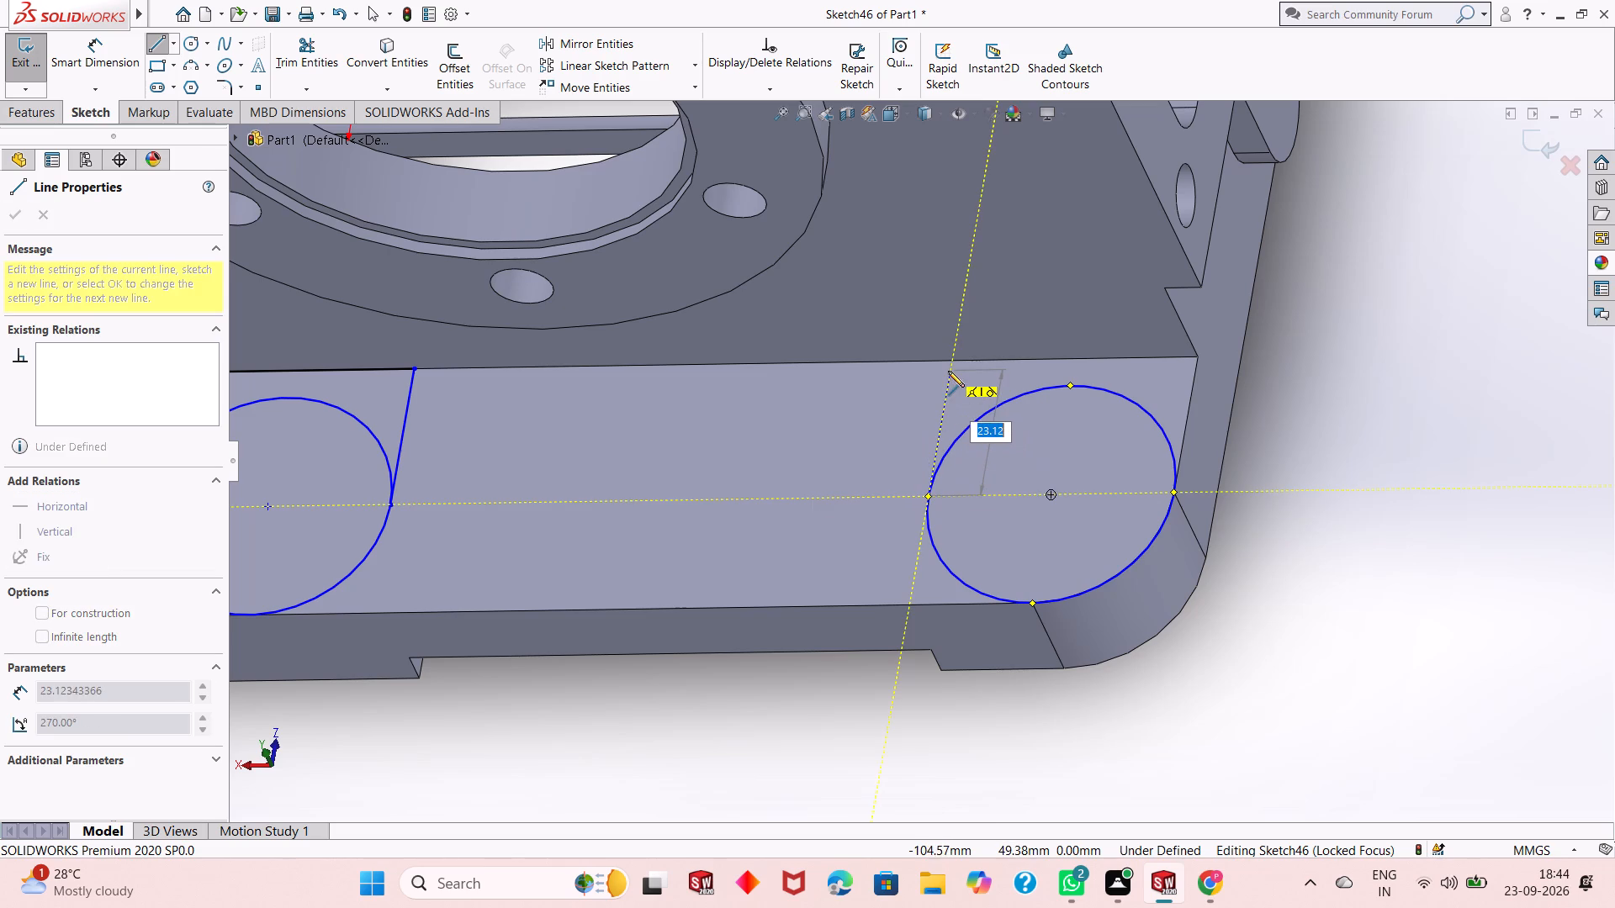
left_click(956, 361)
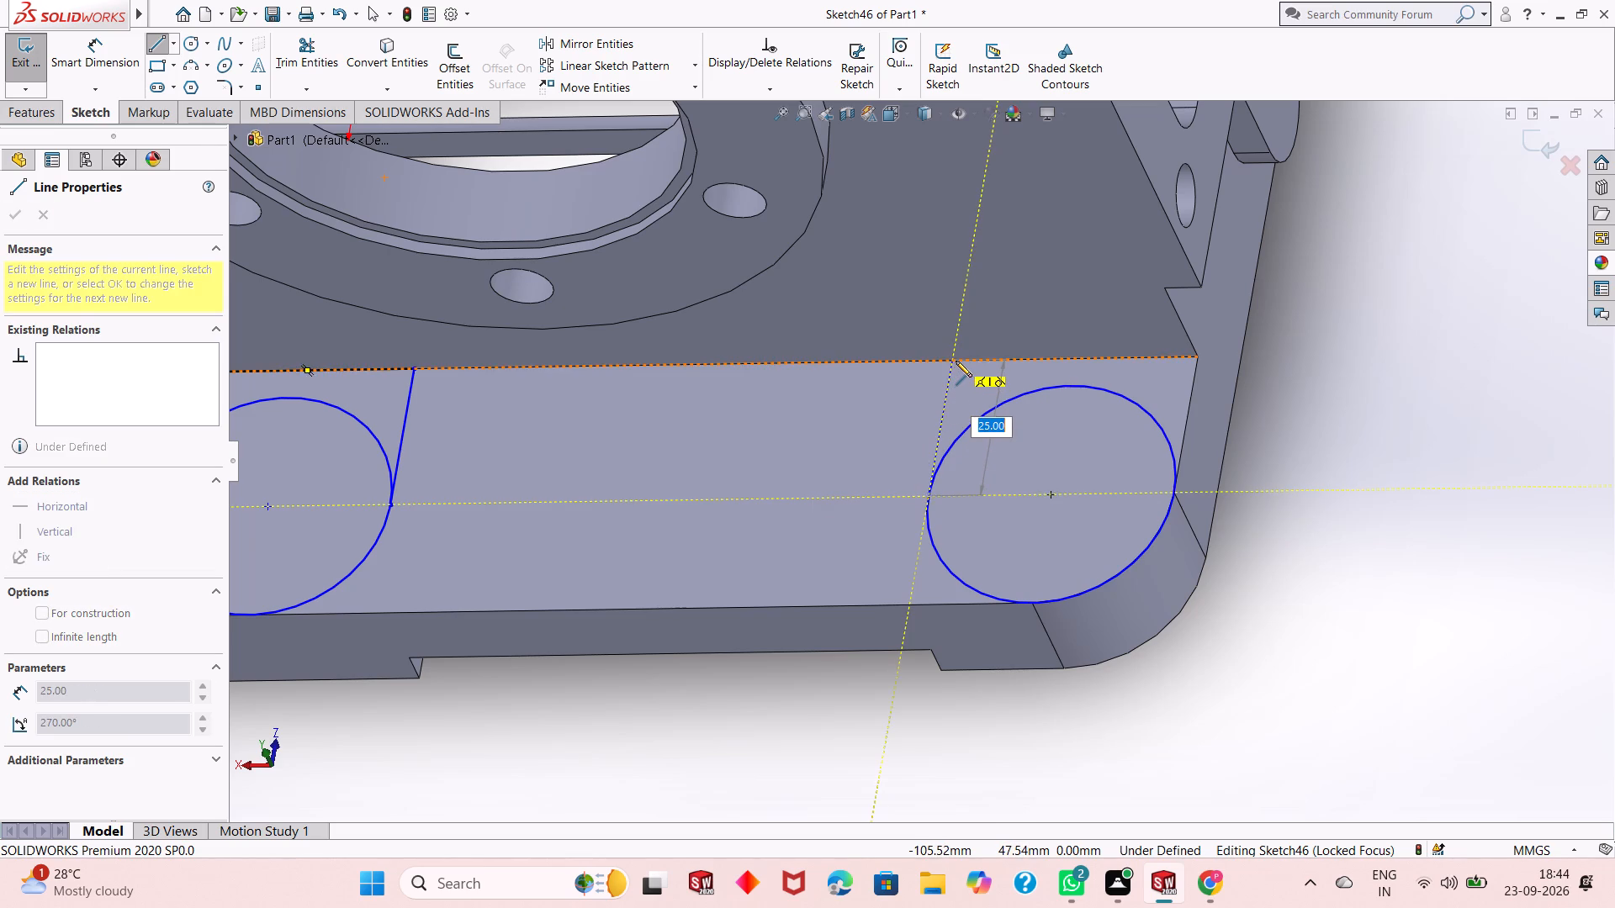
left_click(1199, 360)
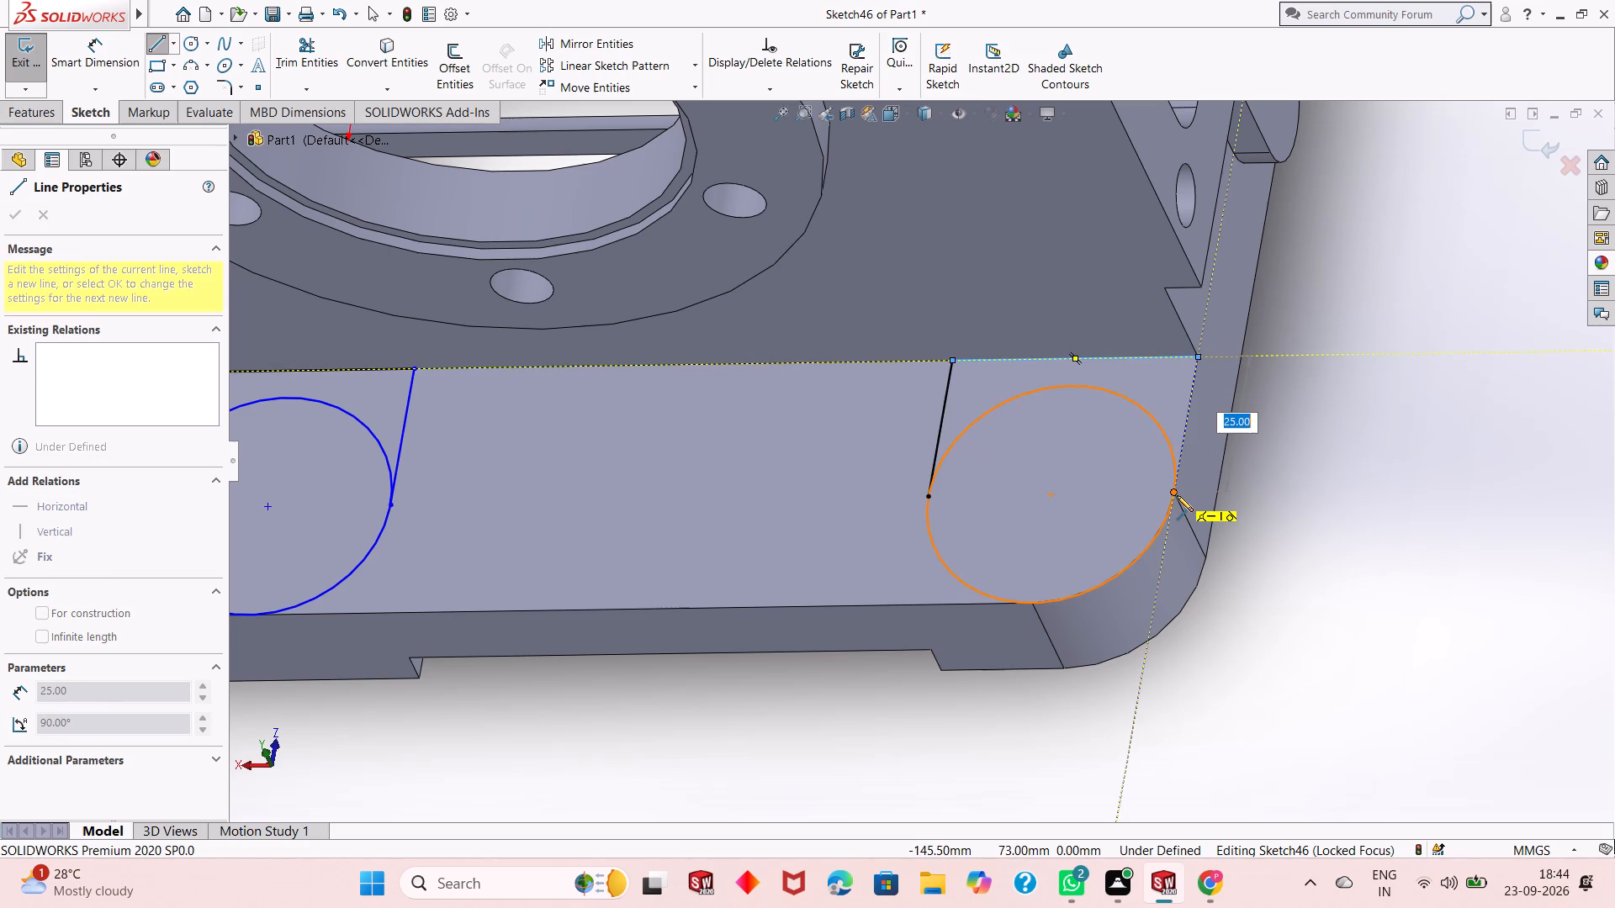
left_click(1175, 494)
right_click(1265, 467)
left_click(1295, 480)
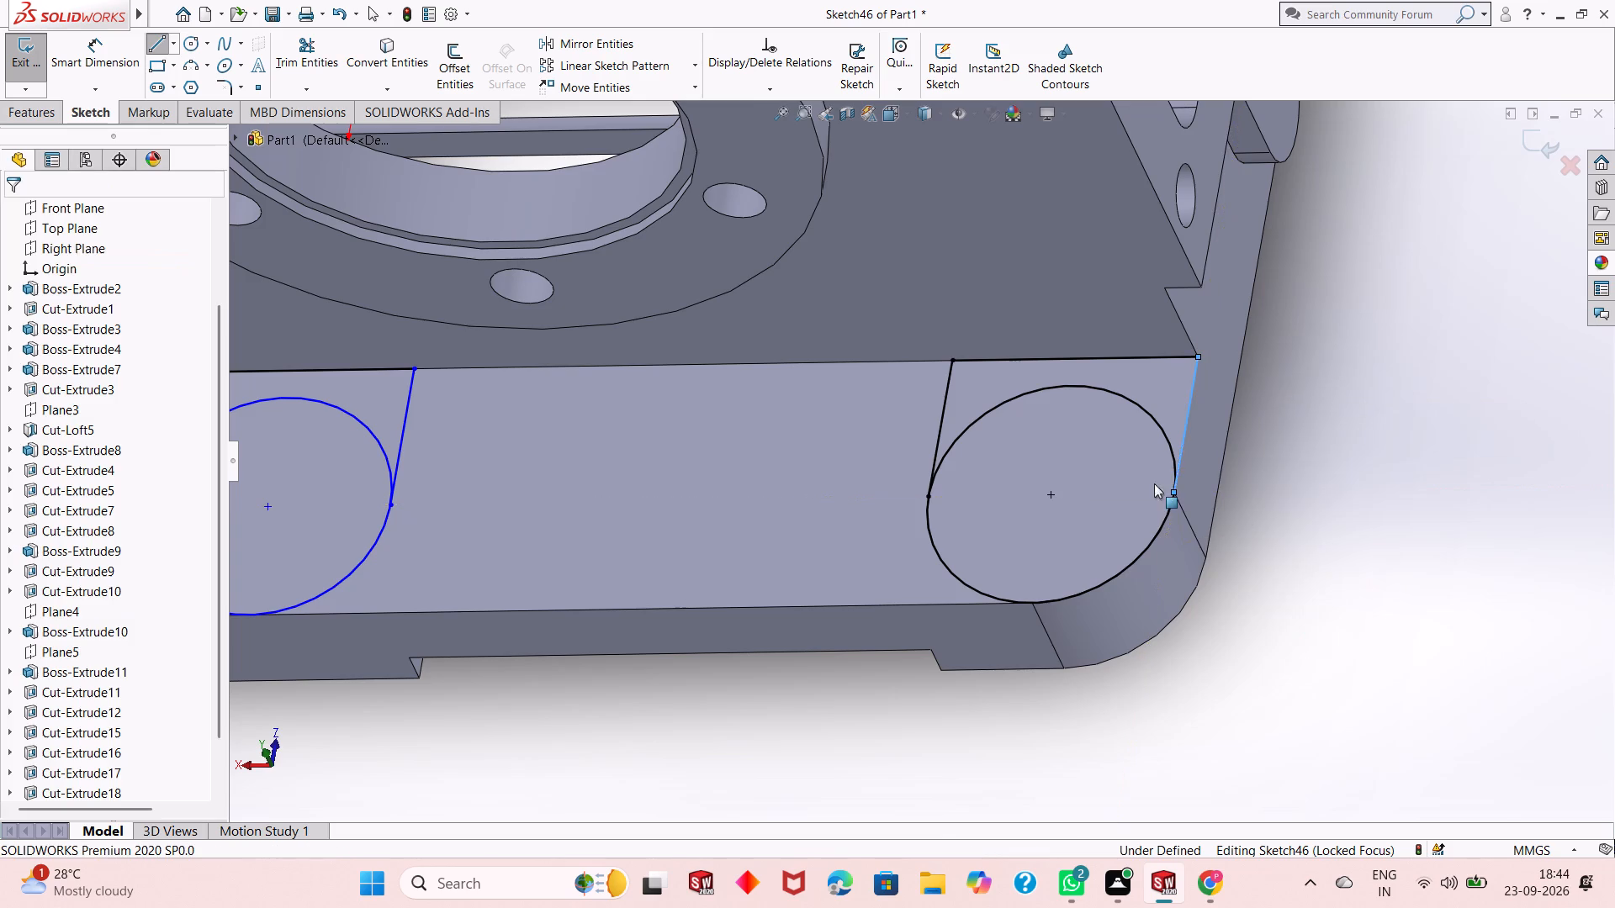
Trim away the inner arc of all three circles on the negative-Z ledge, leaving U-shaped profiles.
scroll(993, 497, "up", 3)
scroll(567, 515, "up", 2)
scroll(575, 475, "down", 1)
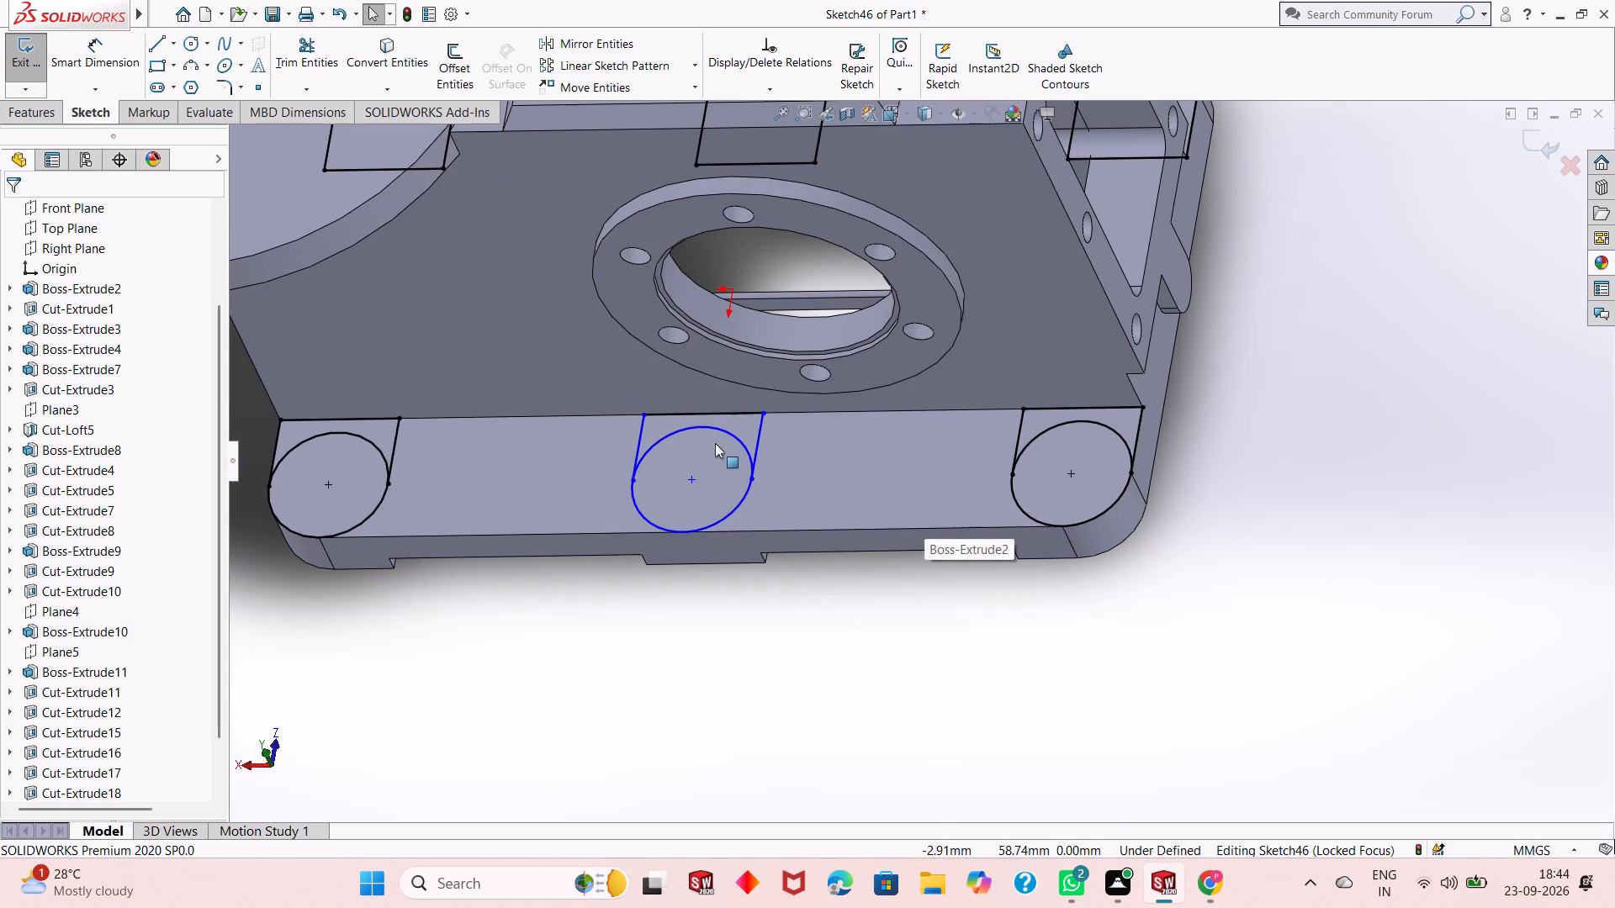
left_click(316, 51)
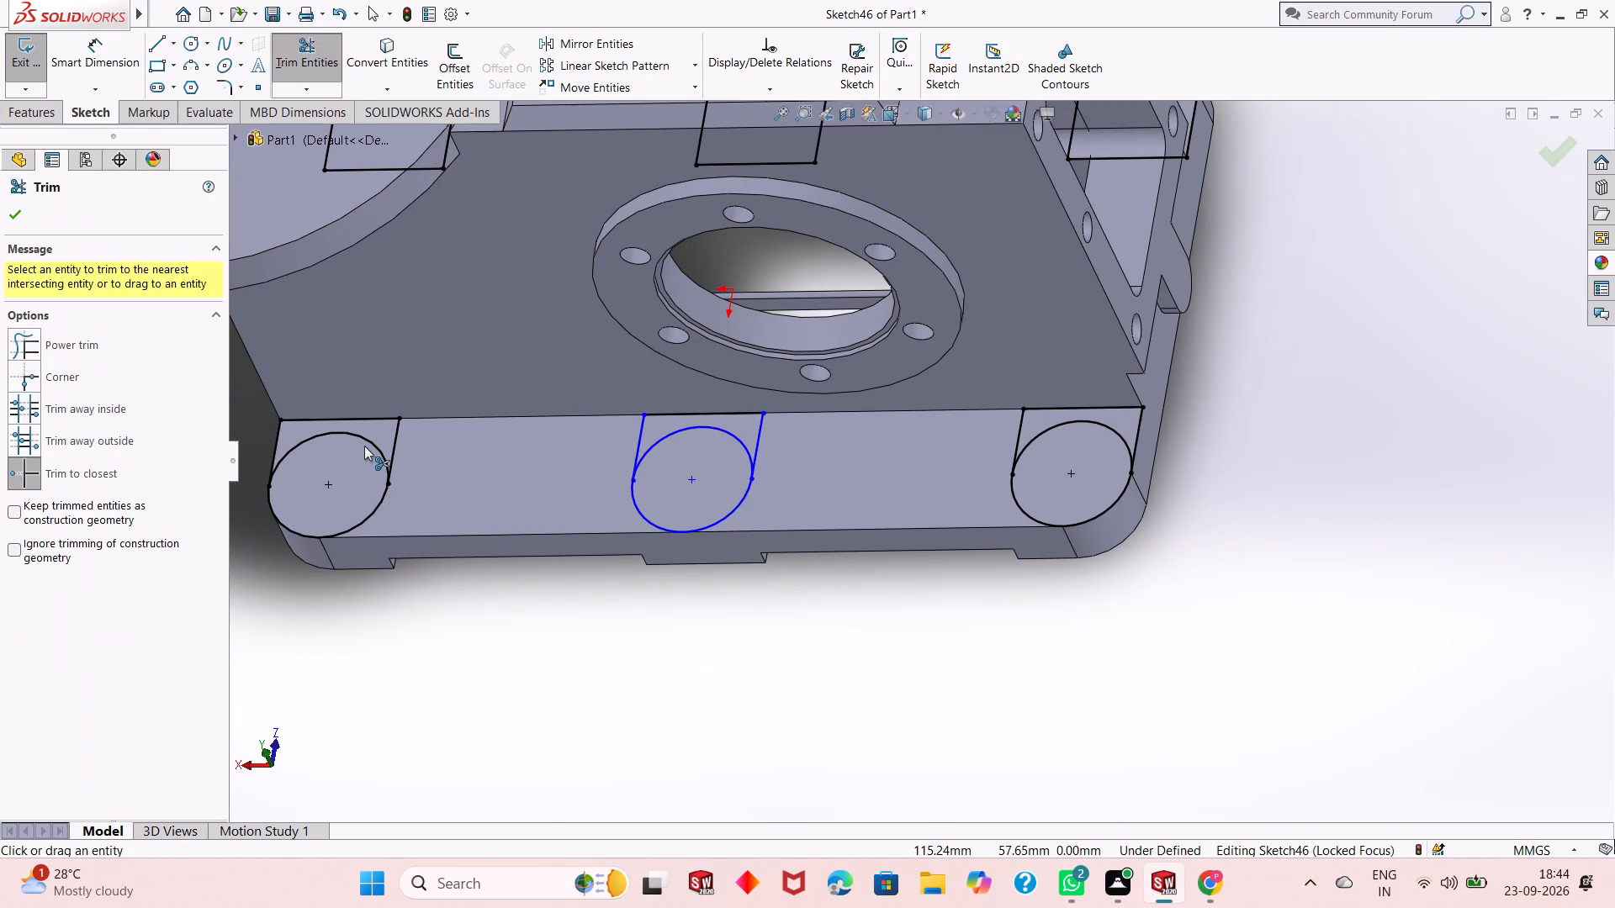
left_click(364, 438)
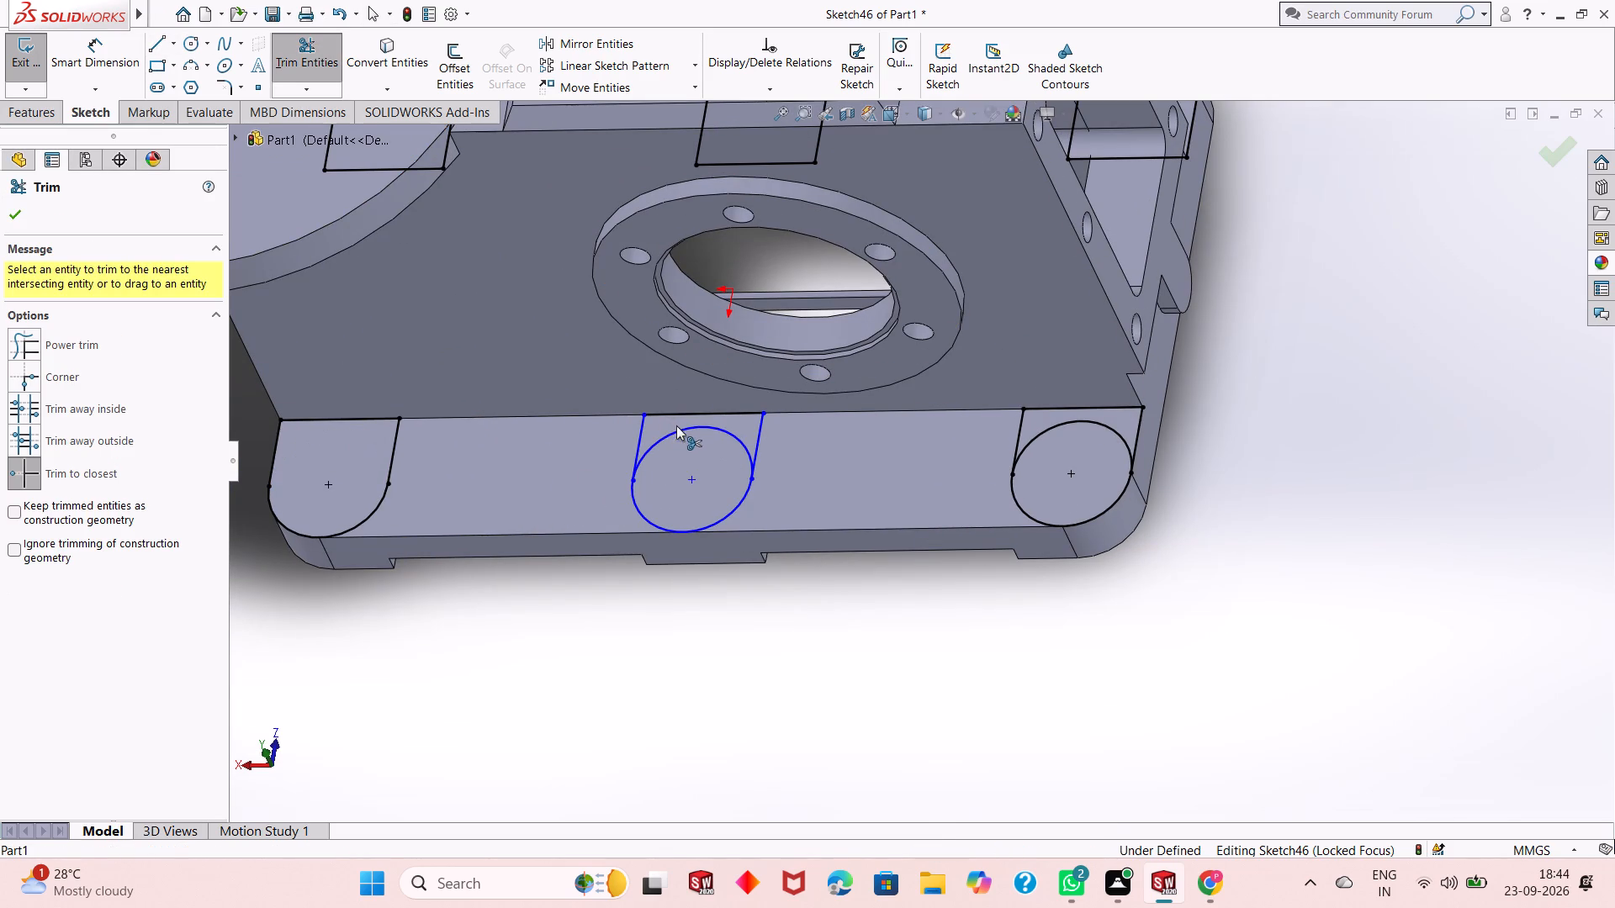
left_click(680, 435)
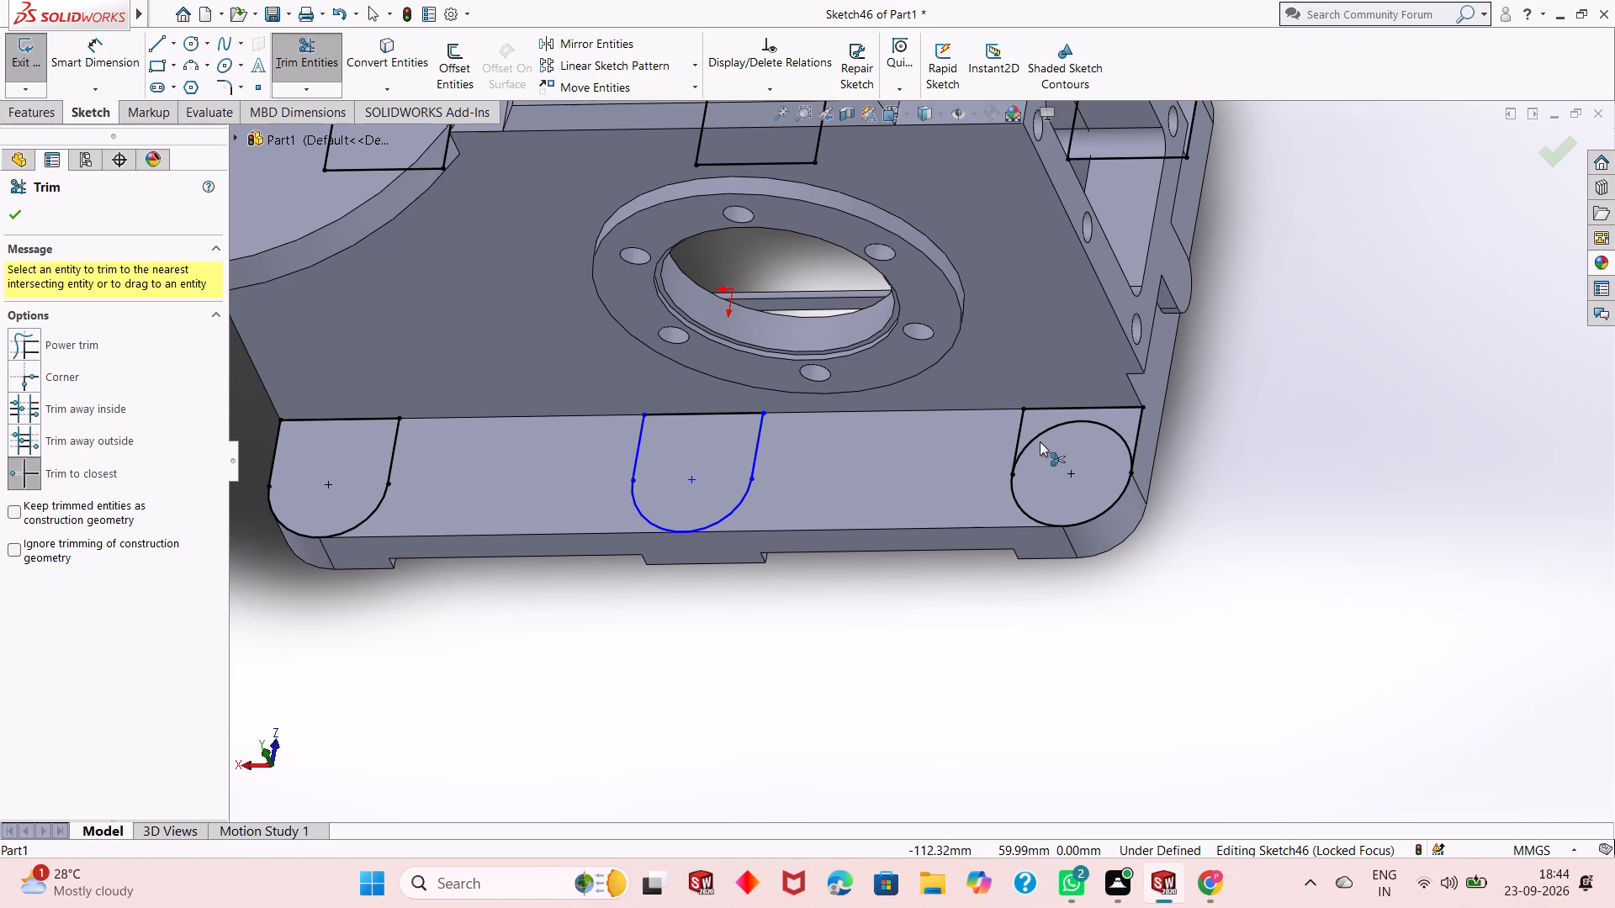
left_click(1040, 430)
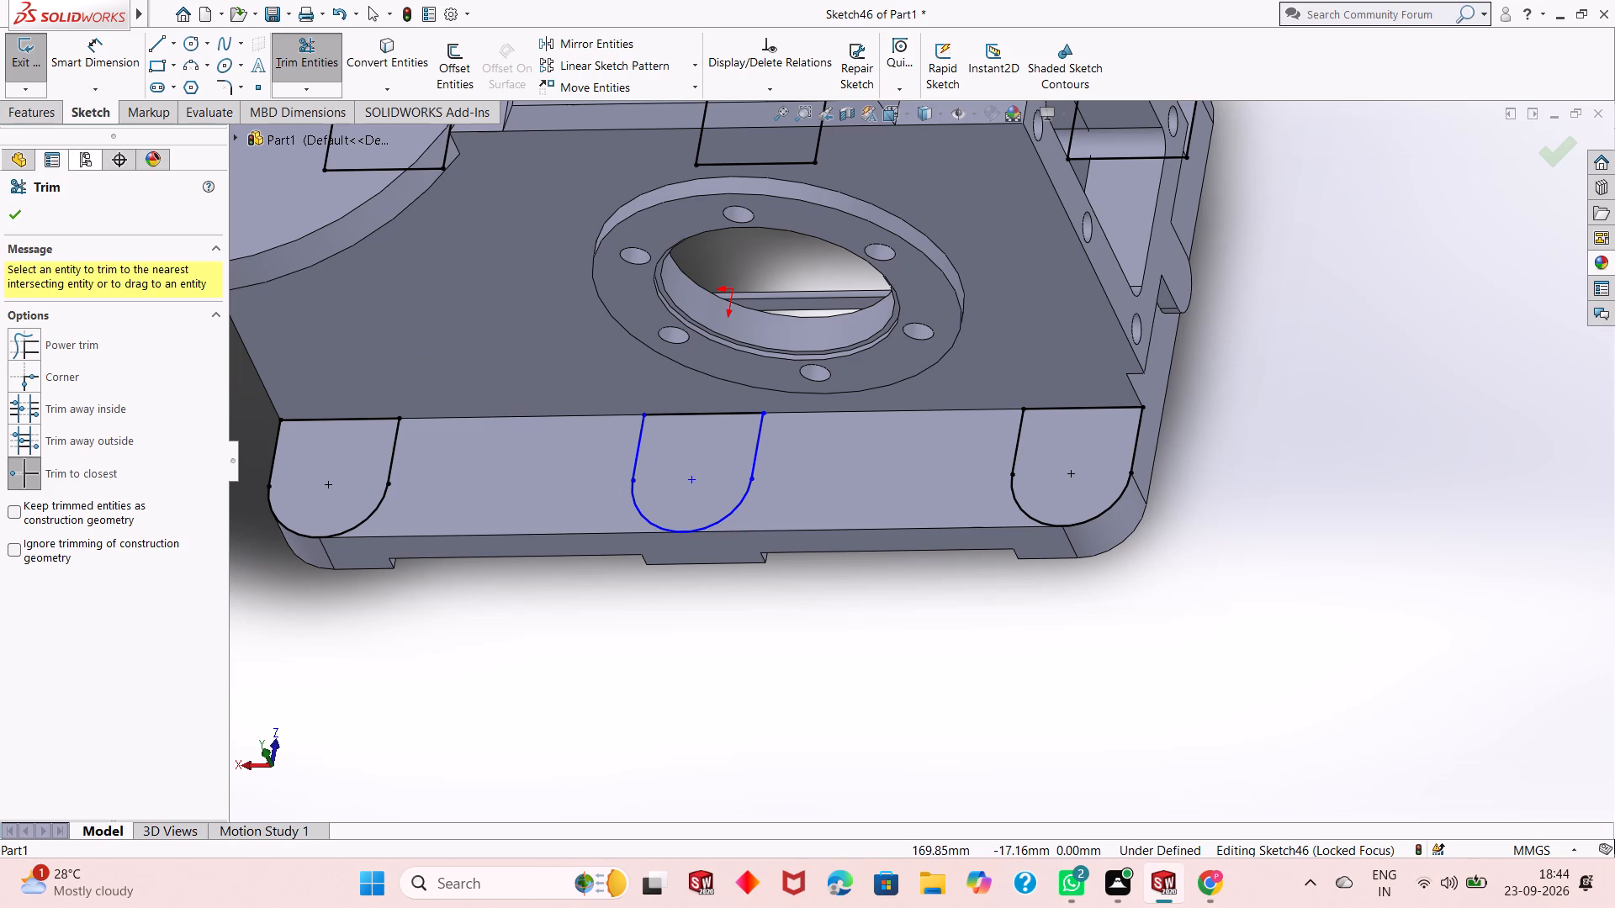
Add a 125 mm centre-distance dimension between the positive-X end profile and the middle profile on the negative-Z ledge.
left_click(82, 56)
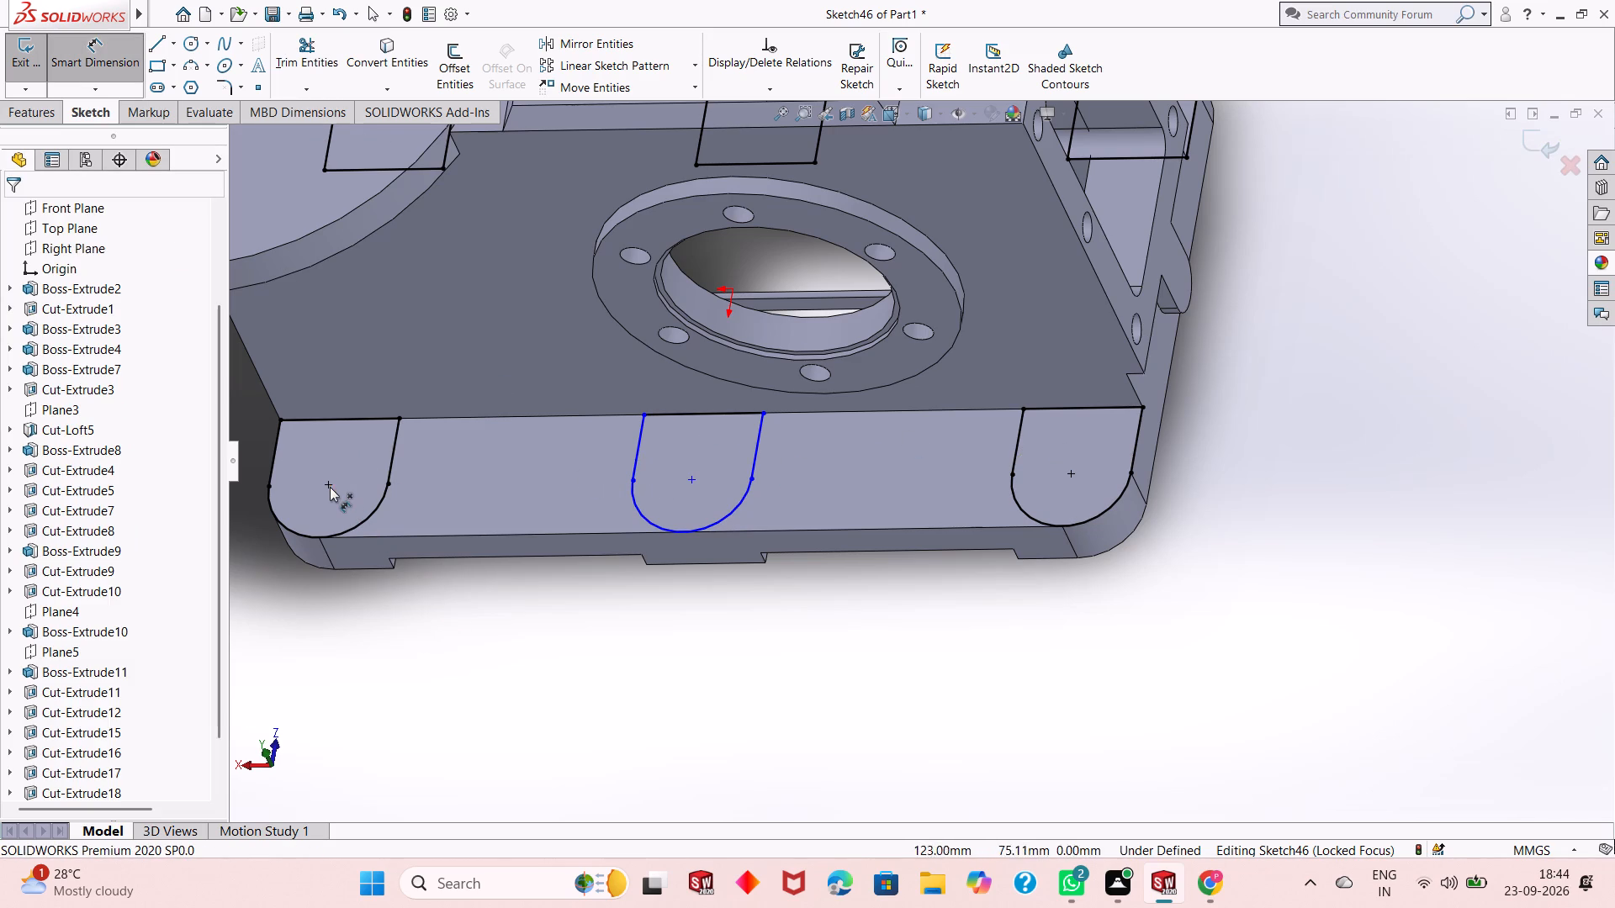
left_click(329, 486)
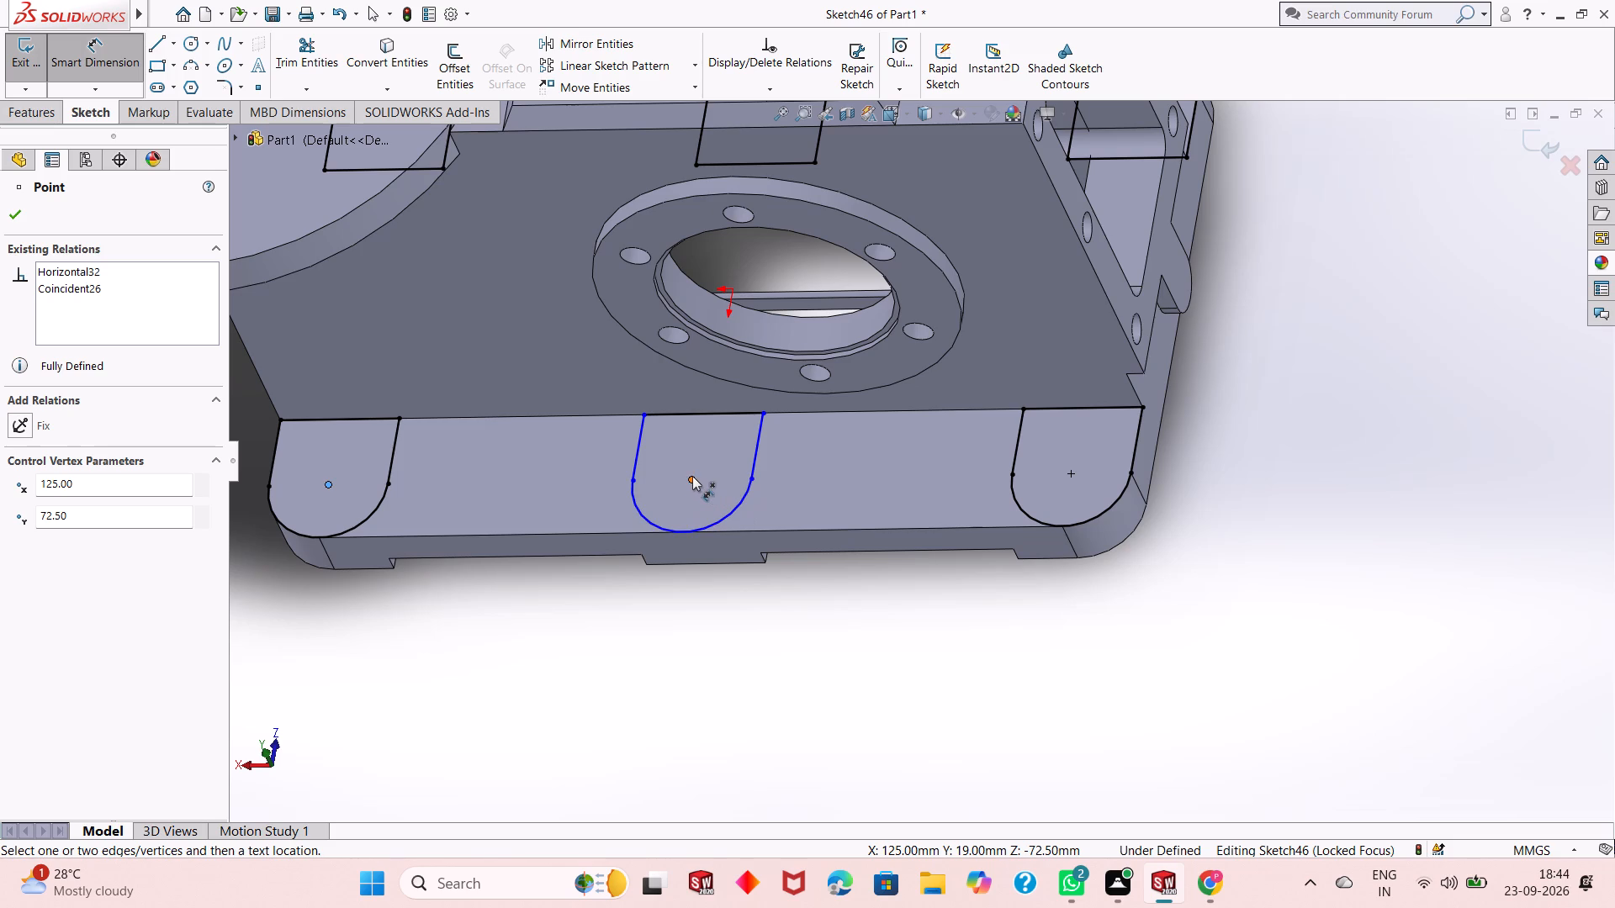
left_click(692, 476)
left_click(592, 761)
type("1325")
key("BackSpace")
key("BackSpace")
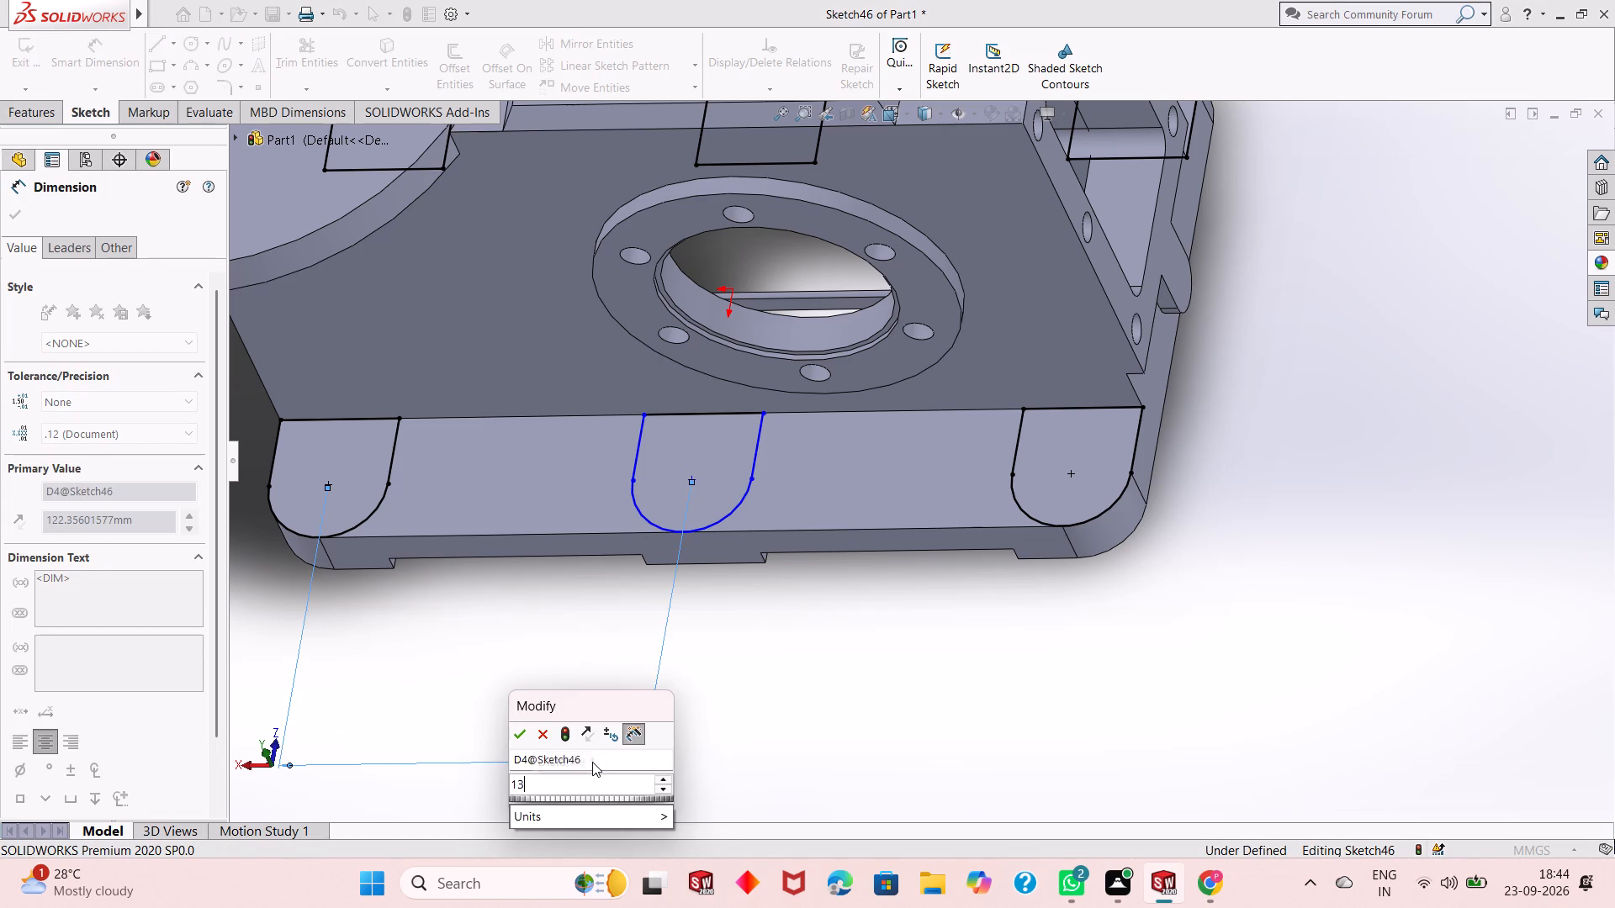
key("BackSpace")
type("25")
key("Return")
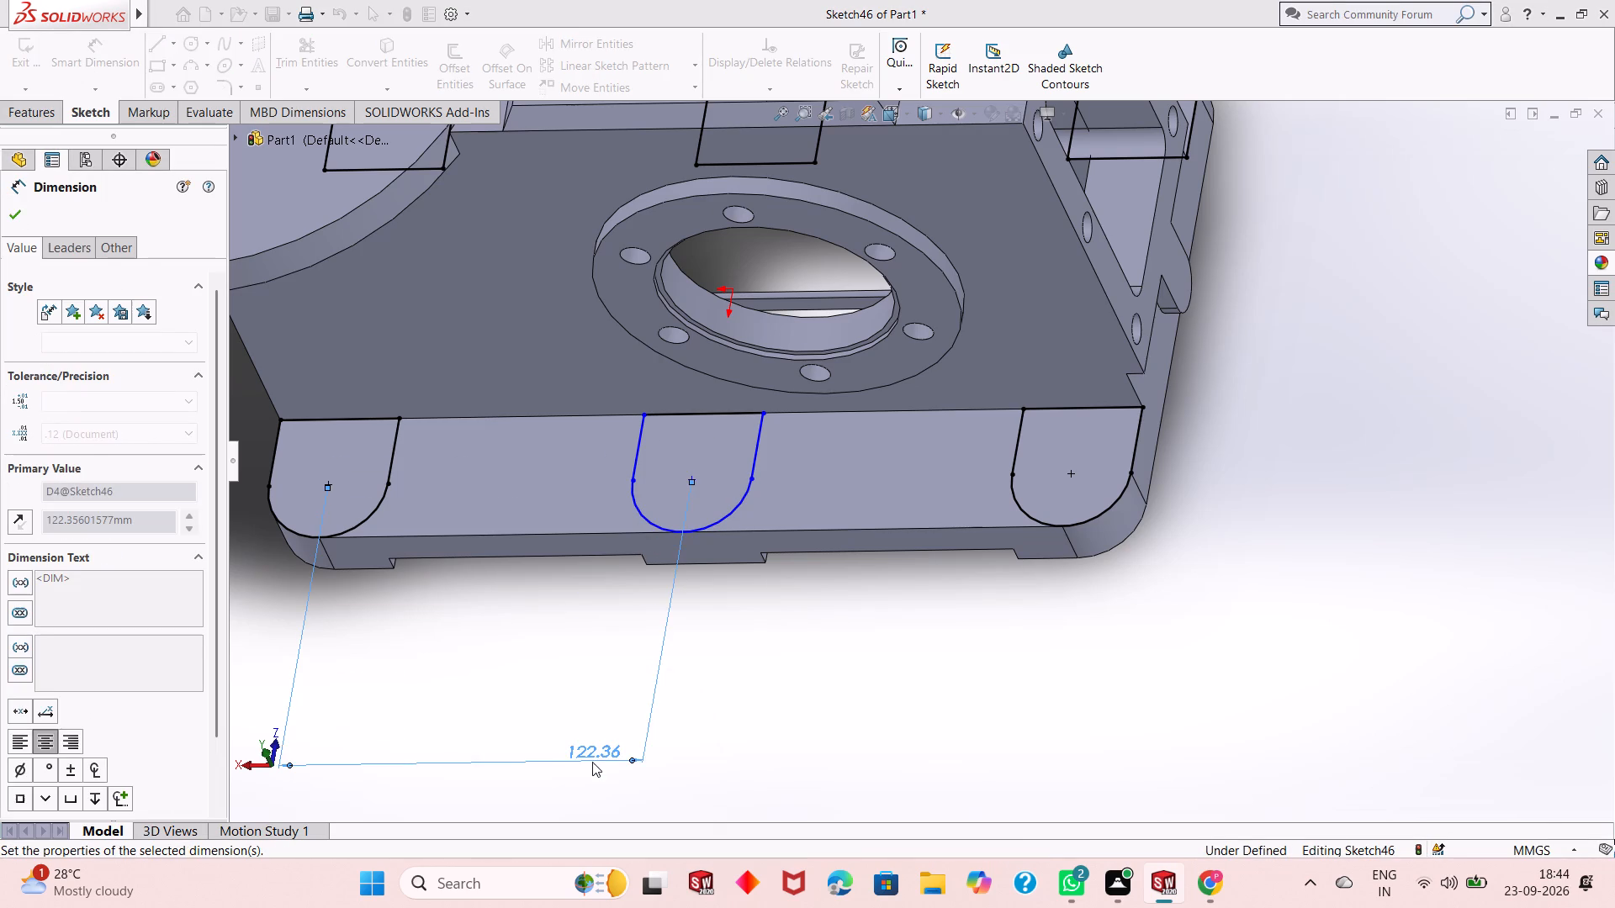
Add a 125 mm centre-distance dimension between the middle profile and the negative-X end profile on the negative-Z ledge.
left_click(698, 478)
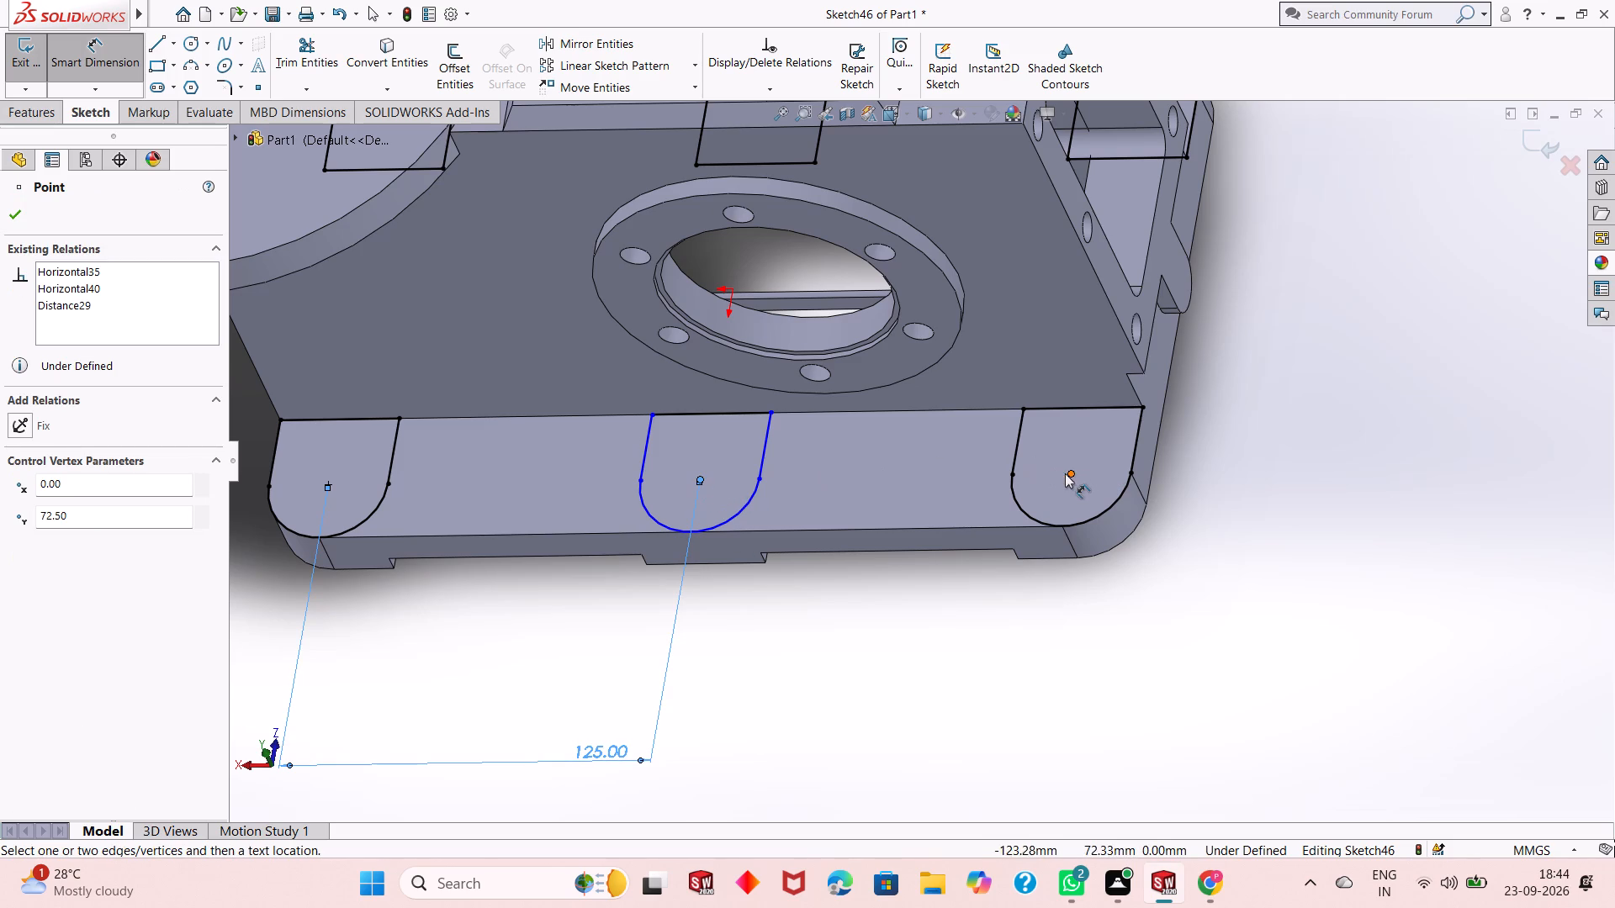
left_click(1068, 473)
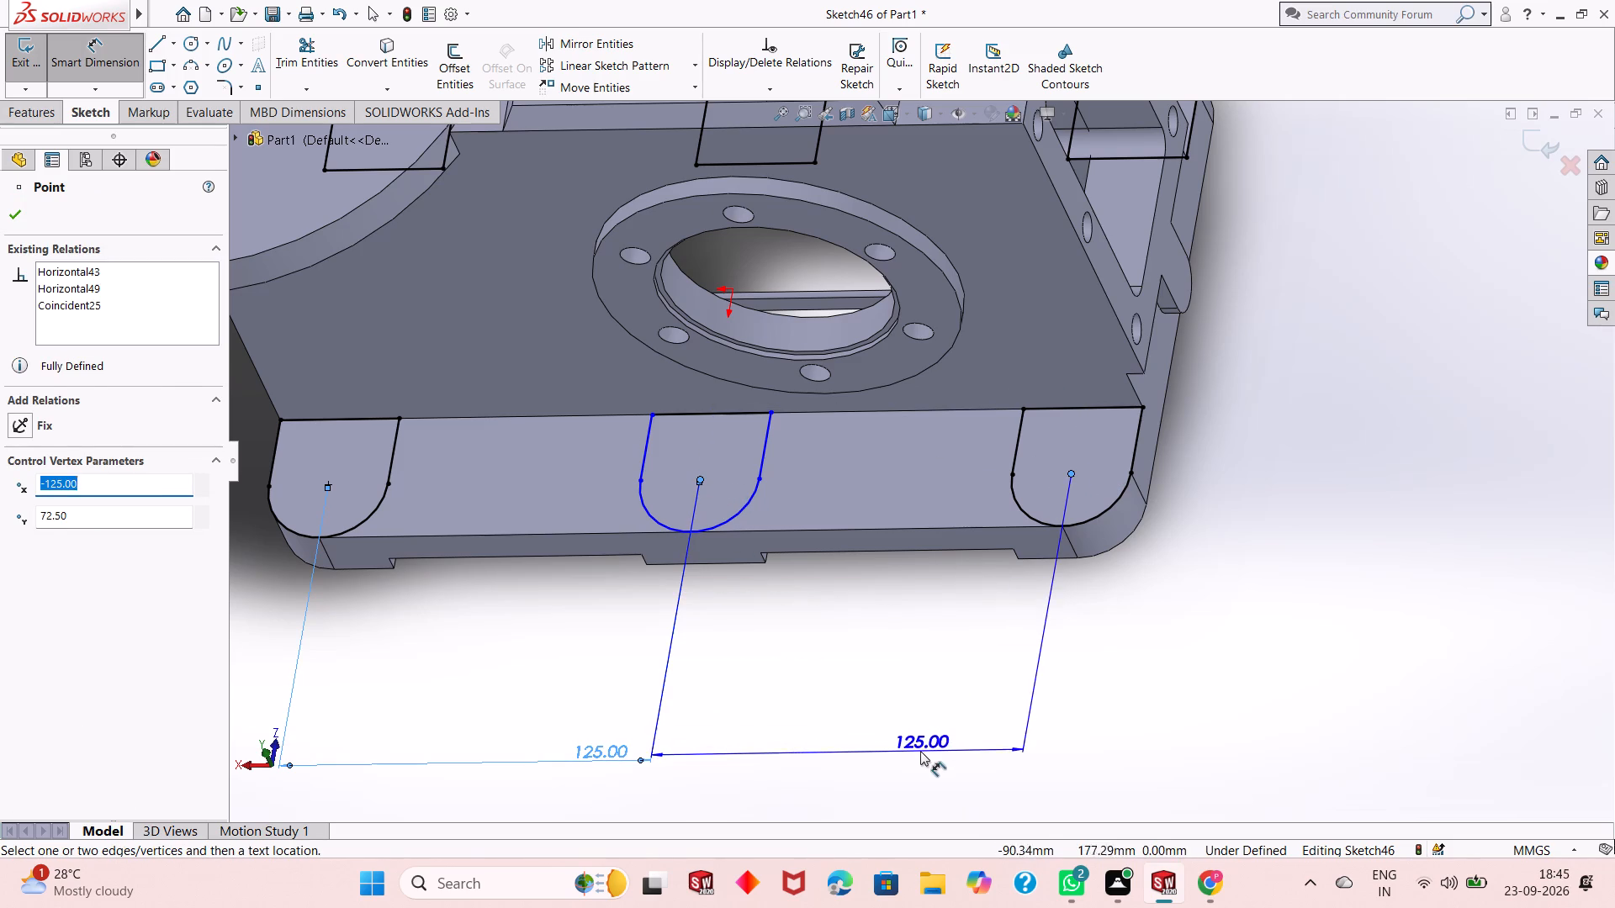
left_click(920, 751)
left_click(841, 726)
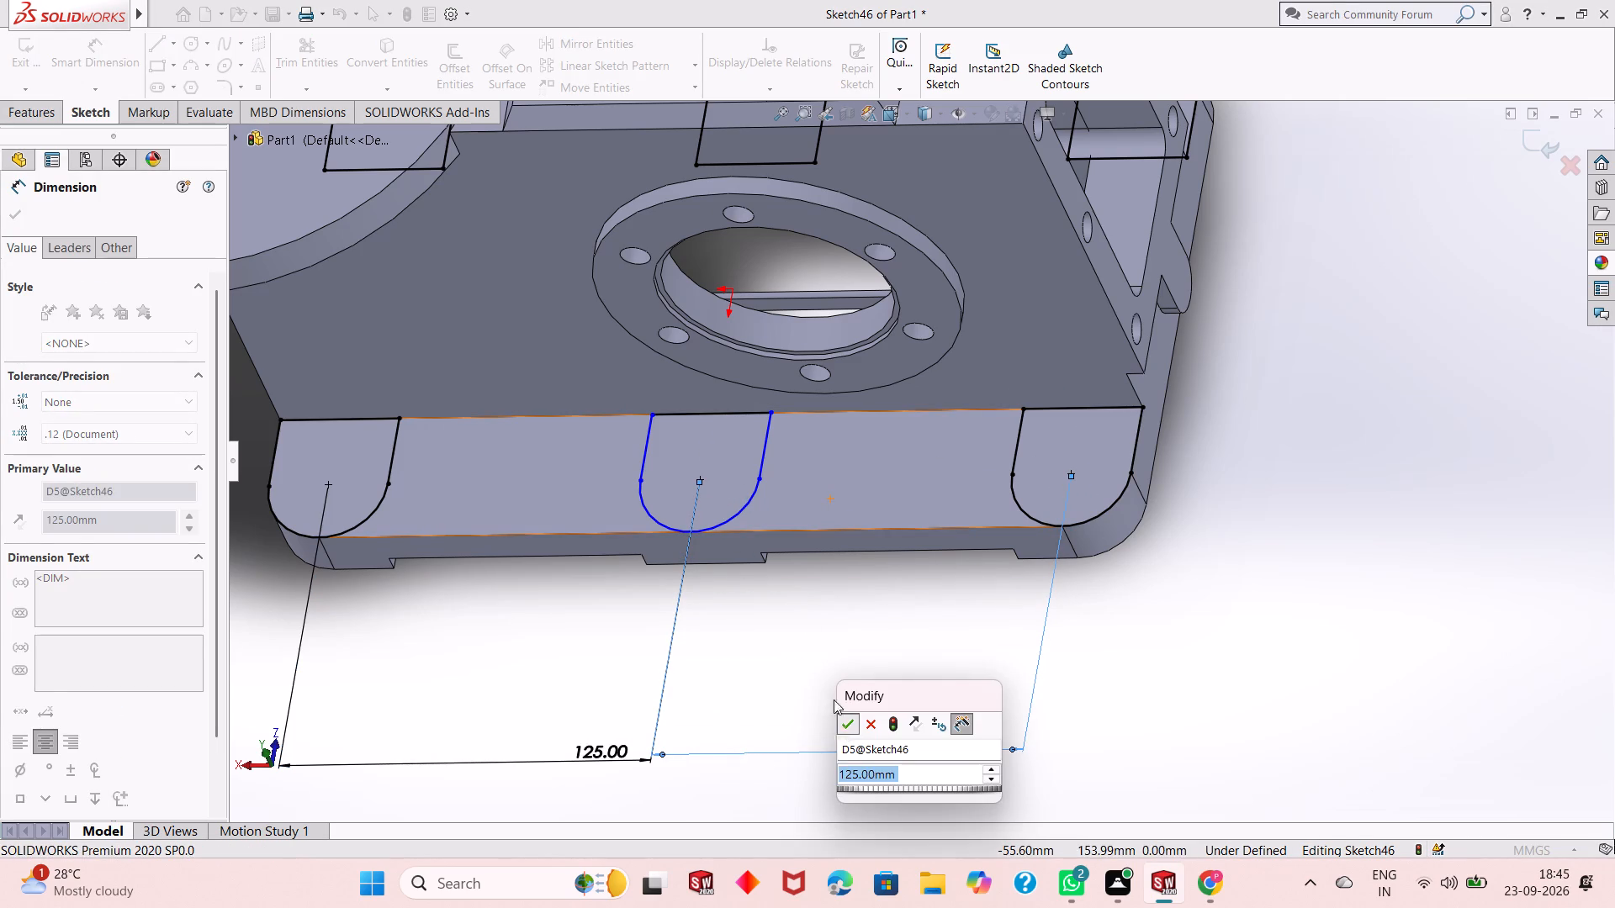
Add a 20 mm radius dimension to the arc of the middle profile on the negative-Z ledge.
left_click(733, 519)
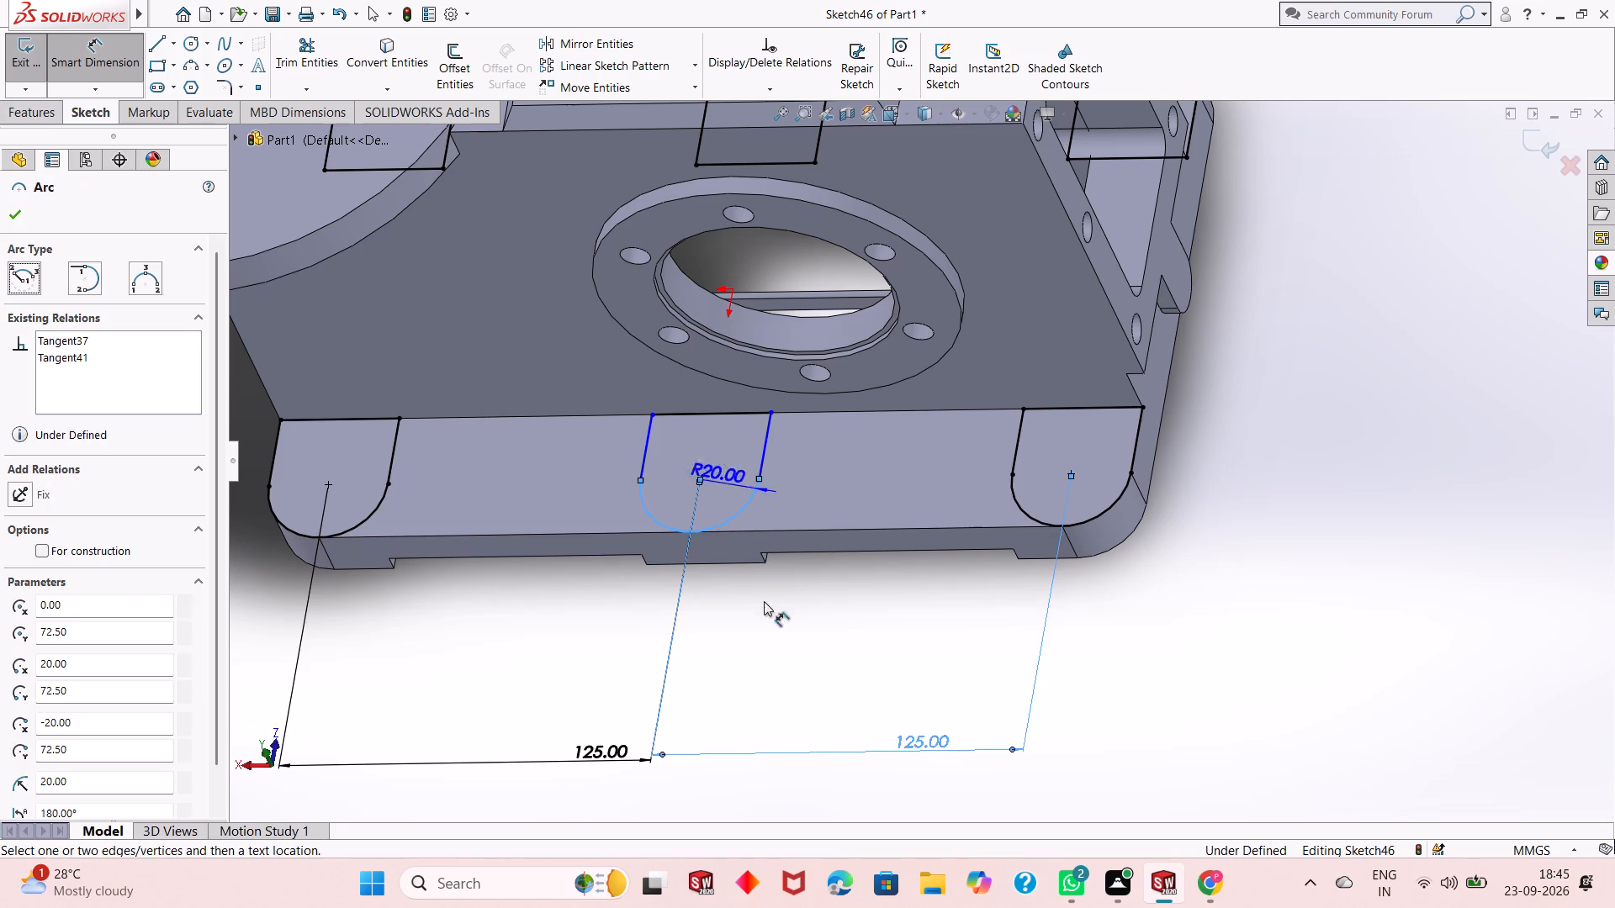
left_click(780, 648)
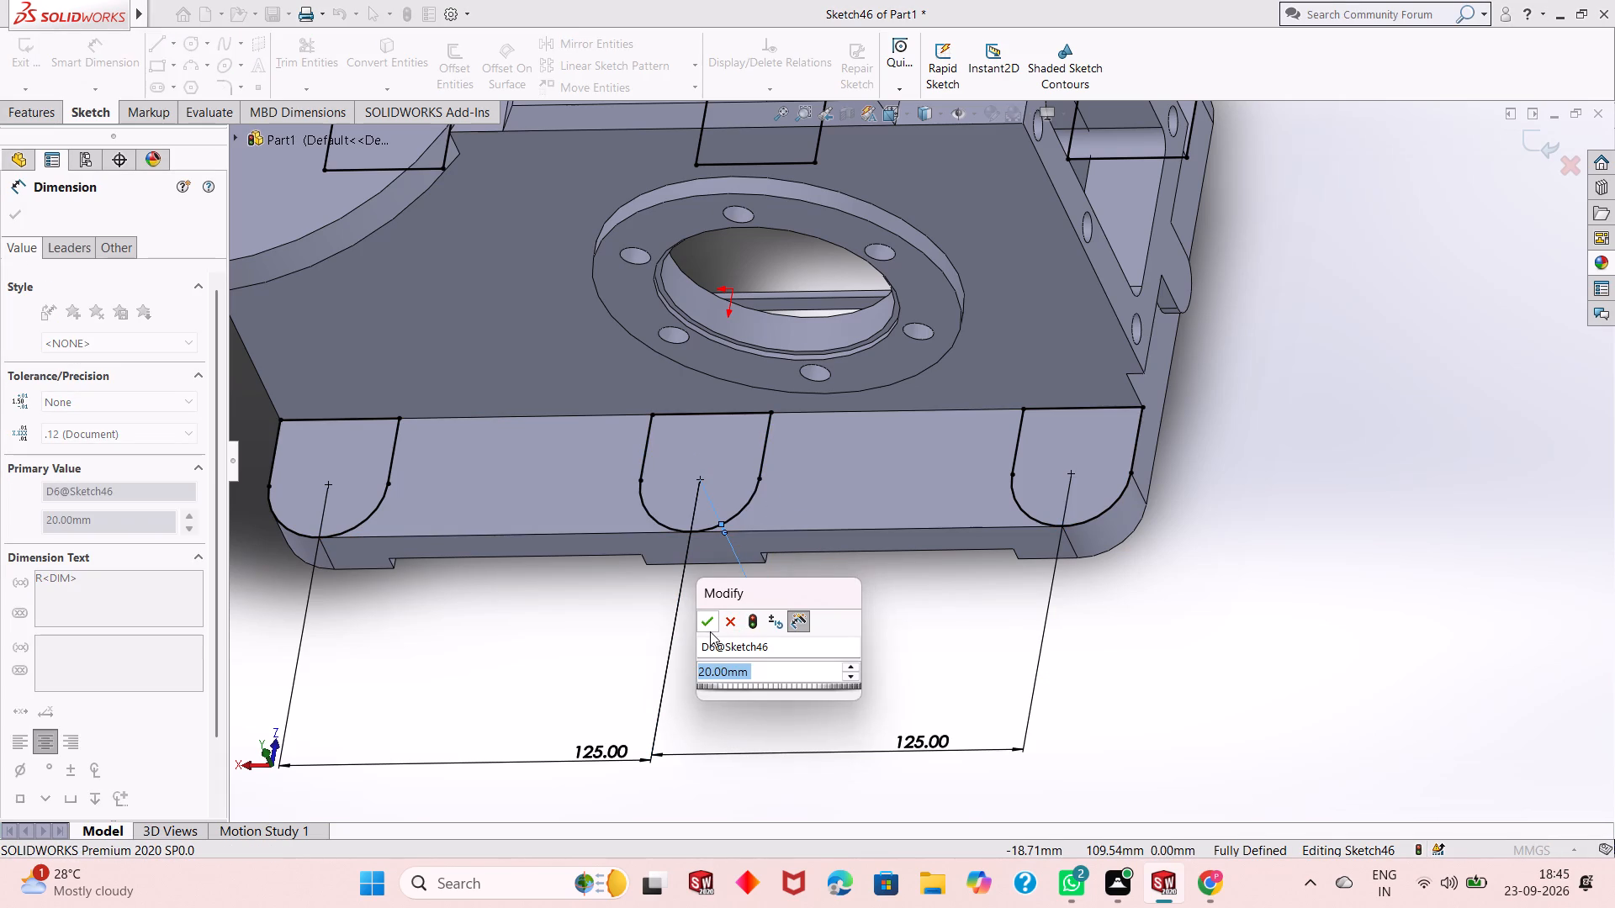
left_click(707, 631)
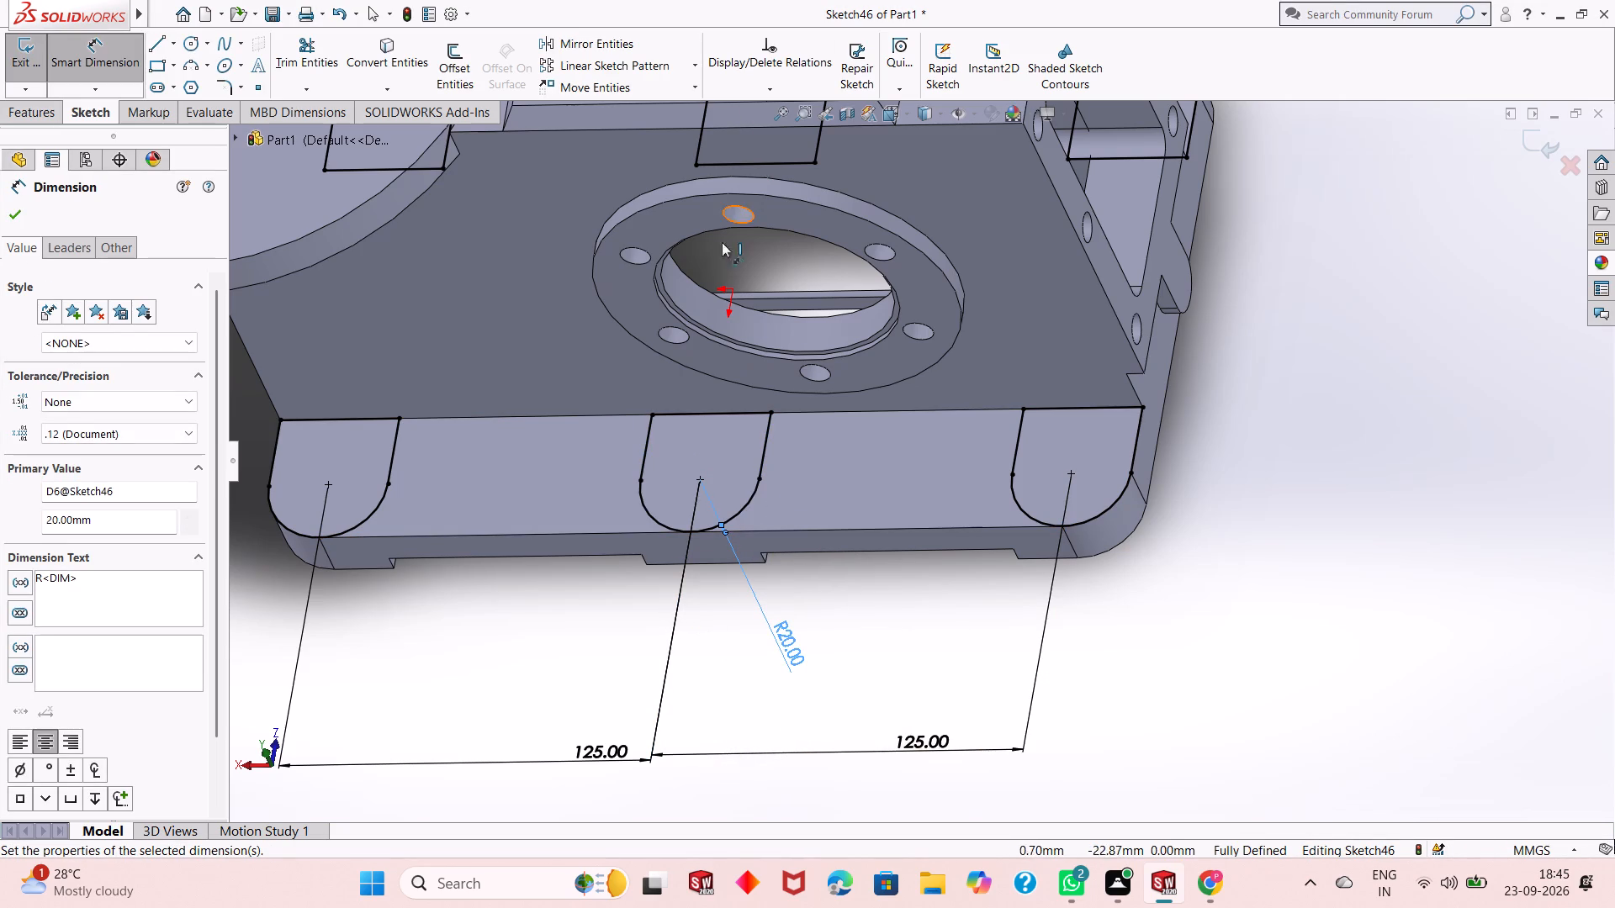
left_click(10, 217)
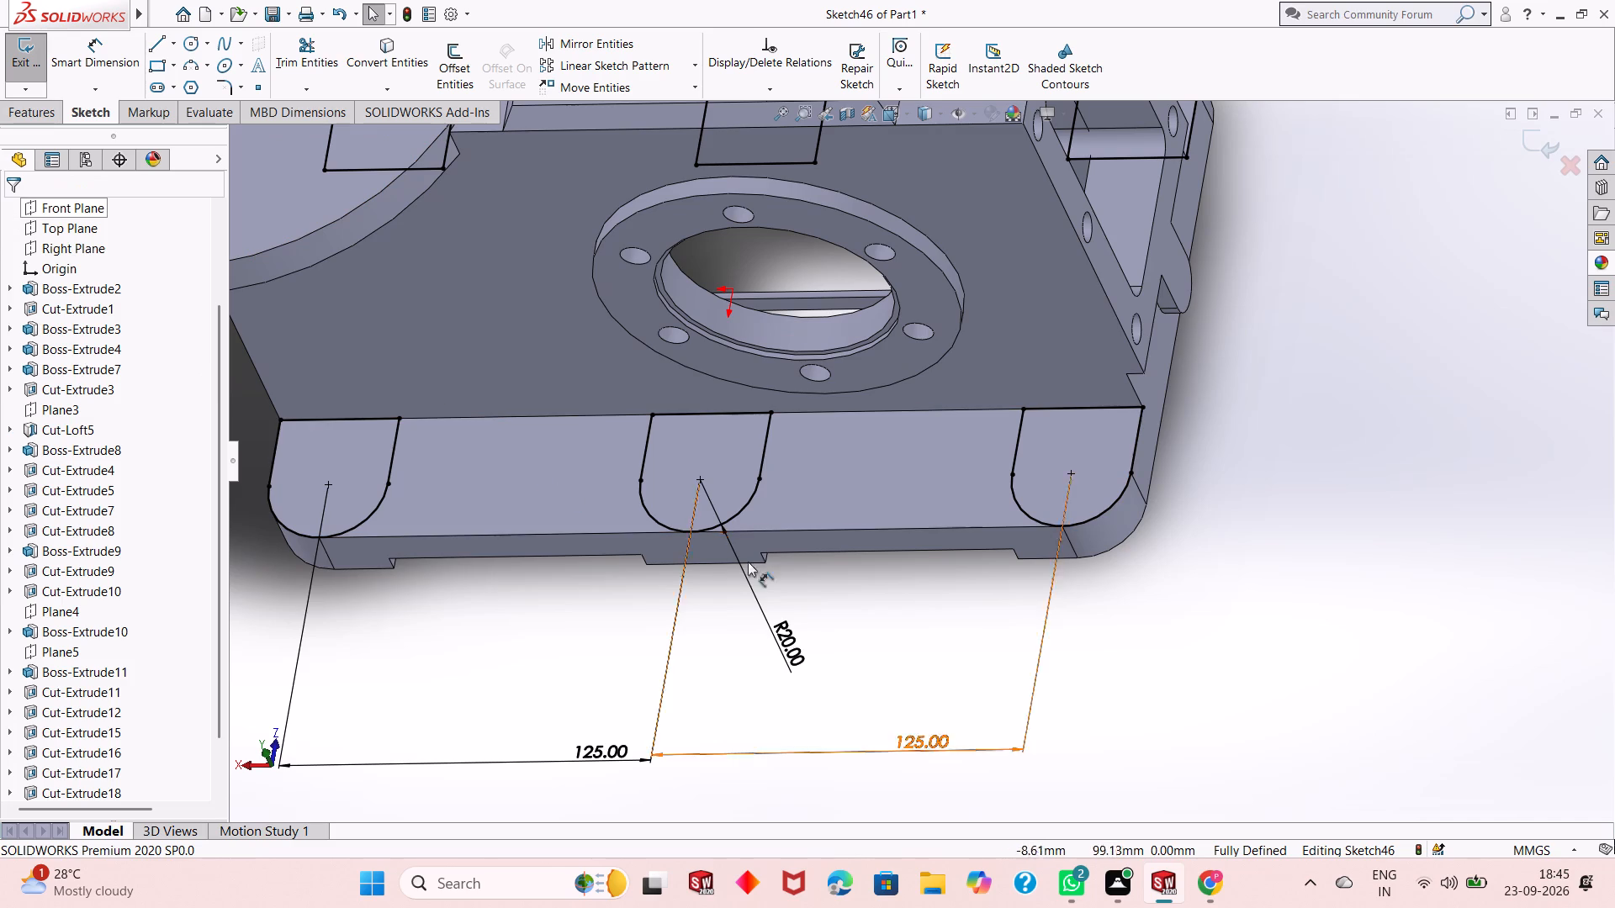
Extrude all six U-shaped profiles upward from the base ledges to a blind depth of 2 mm, merged with the body.
middle_click_drag(822, 604, 821, 589)
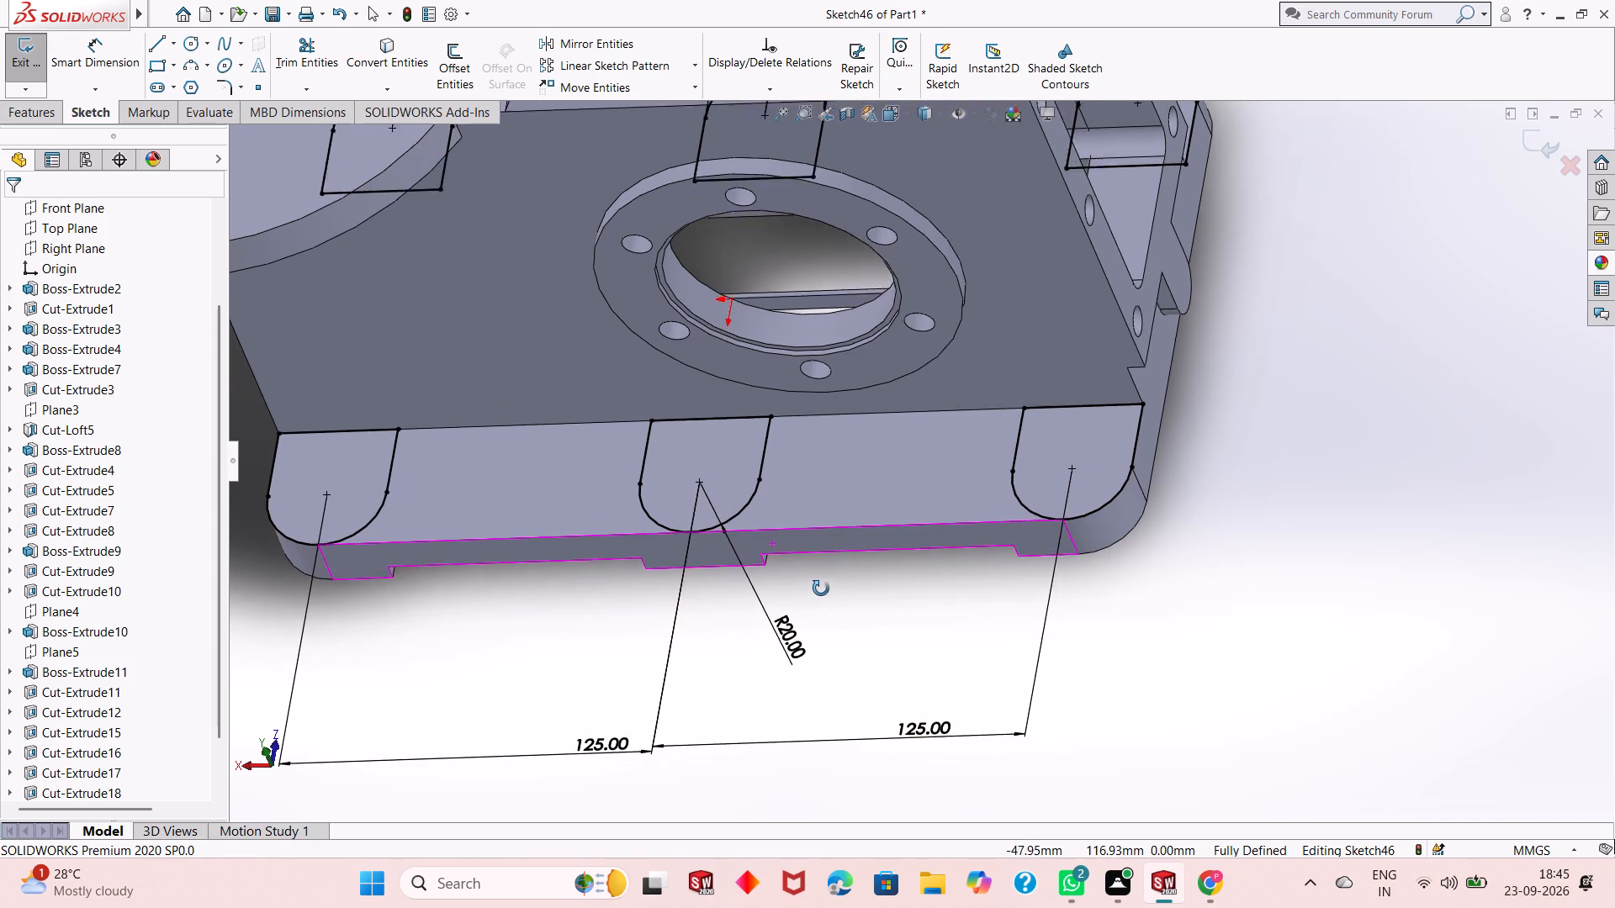
middle_click_drag(821, 589, 898, 355)
scroll(923, 441, "up", 4)
middle_click_drag(871, 541, 932, 685)
scroll(850, 484, "down", 2)
middle_click_drag(914, 609, 1019, 590)
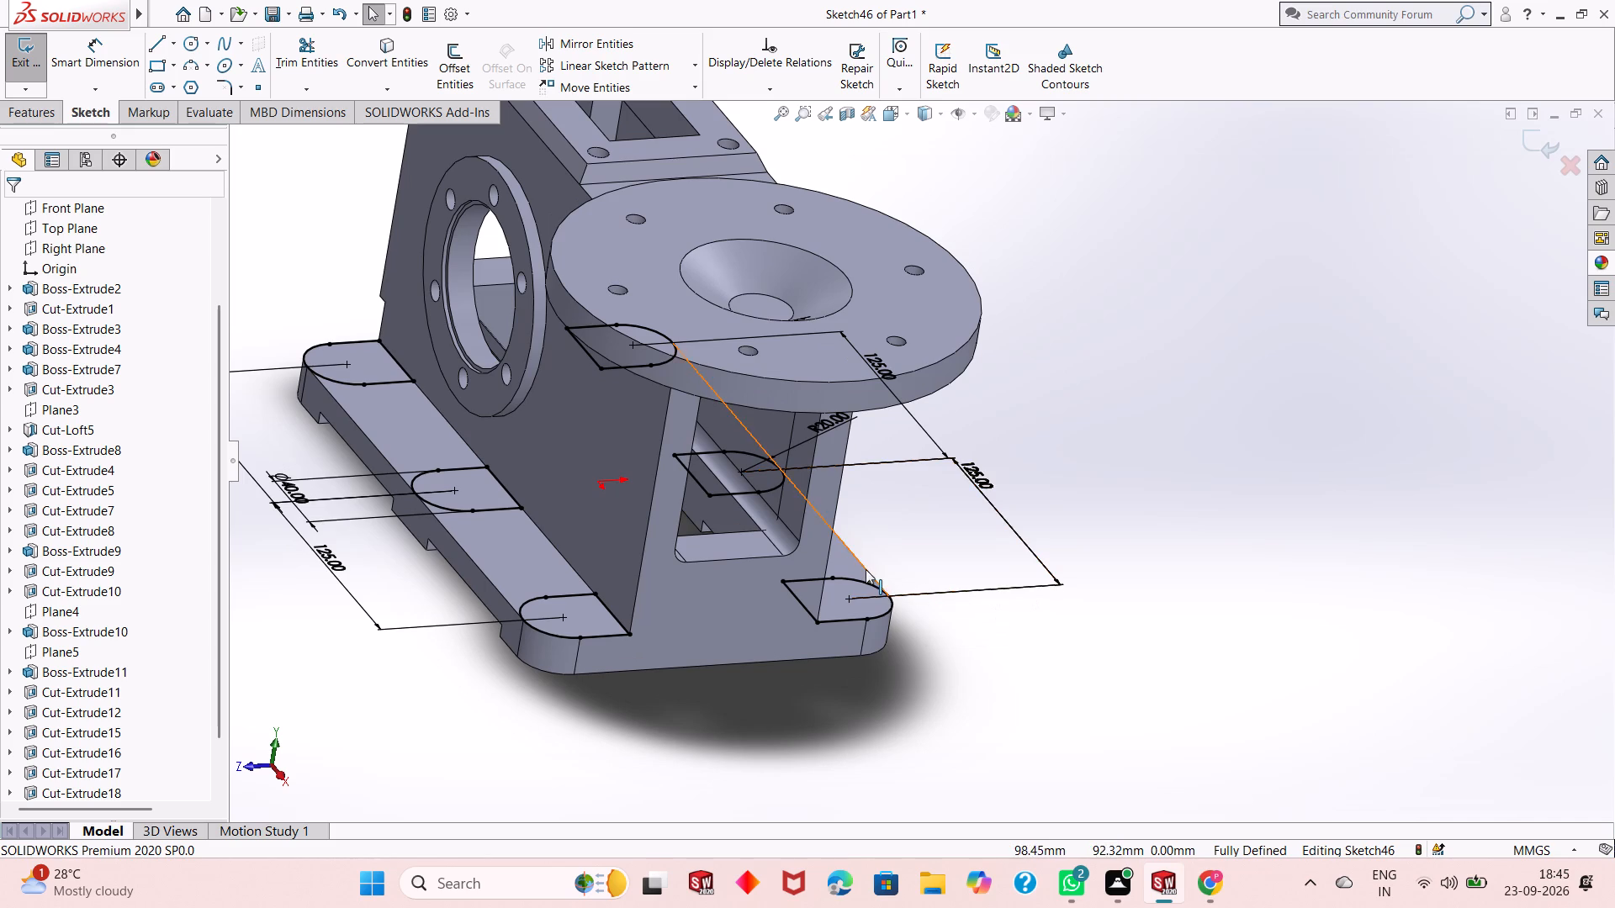
middle_click_drag(830, 684, 862, 741)
scroll(543, 725, "up", 4)
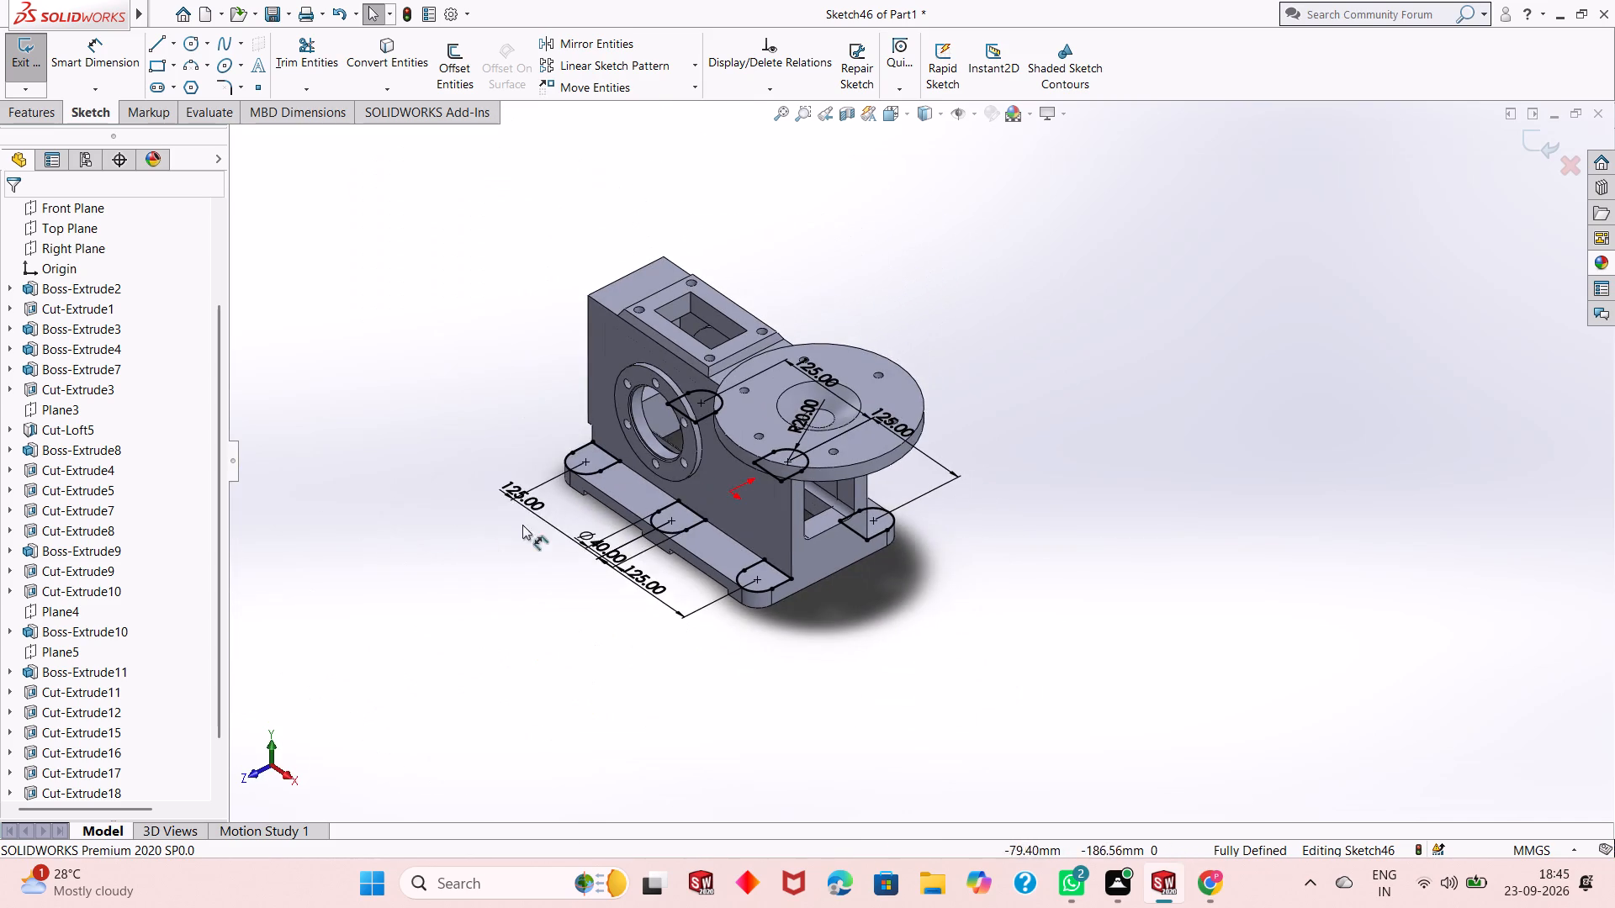
scroll(697, 488, "down", 3)
scroll(749, 615, "down", 3)
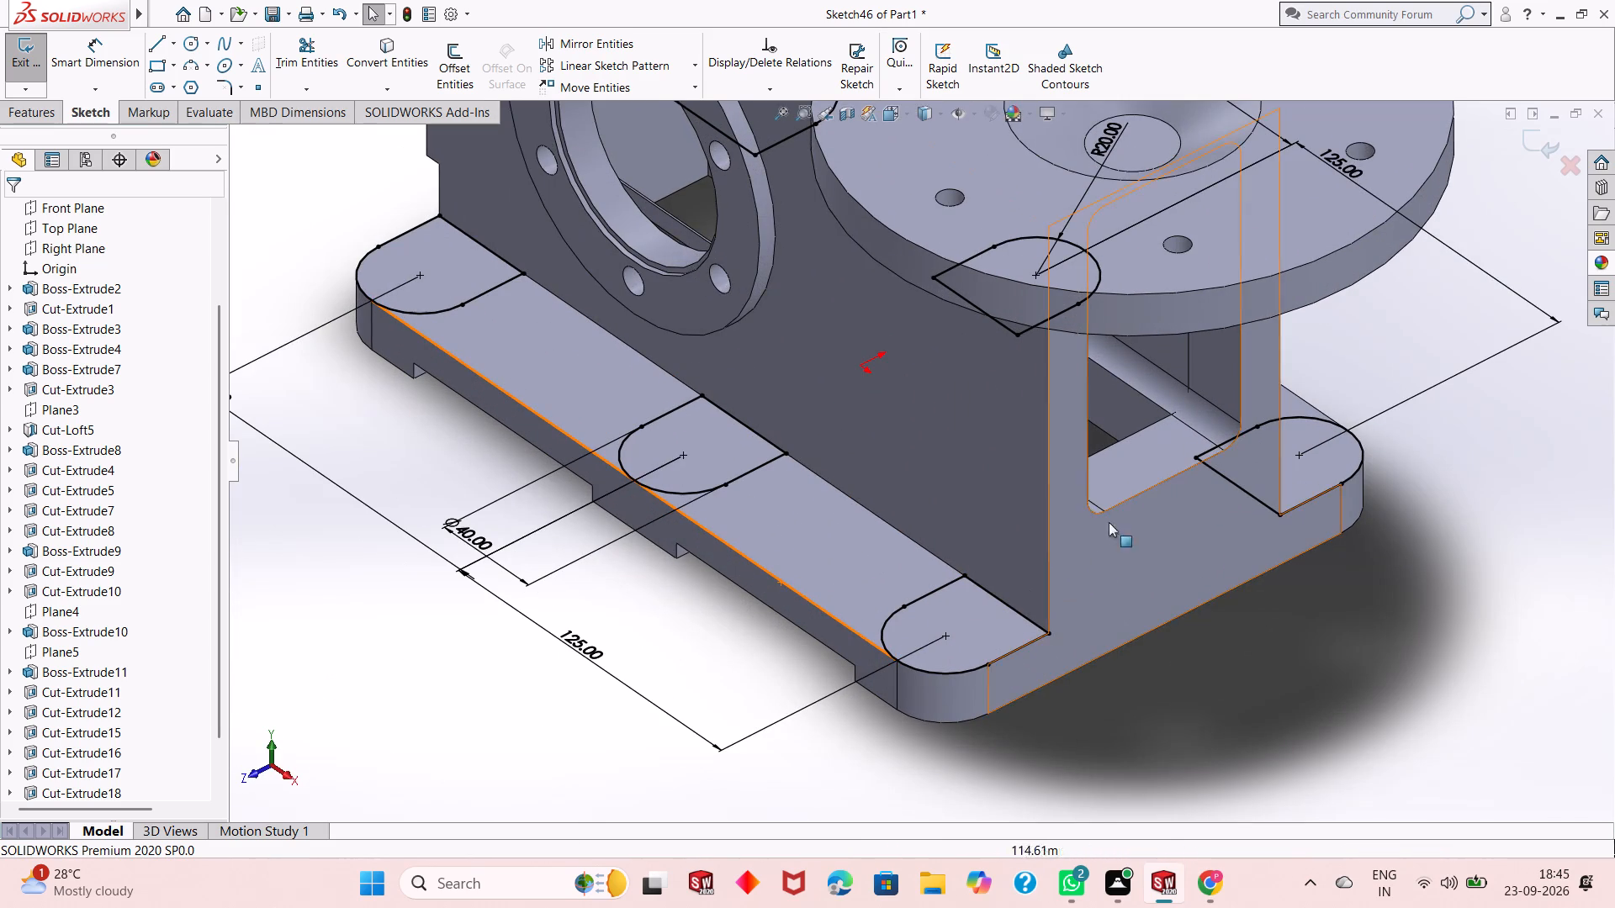
scroll(1103, 450, "up", 1)
scroll(1076, 424, "down", 2)
scroll(684, 655, "up", 1)
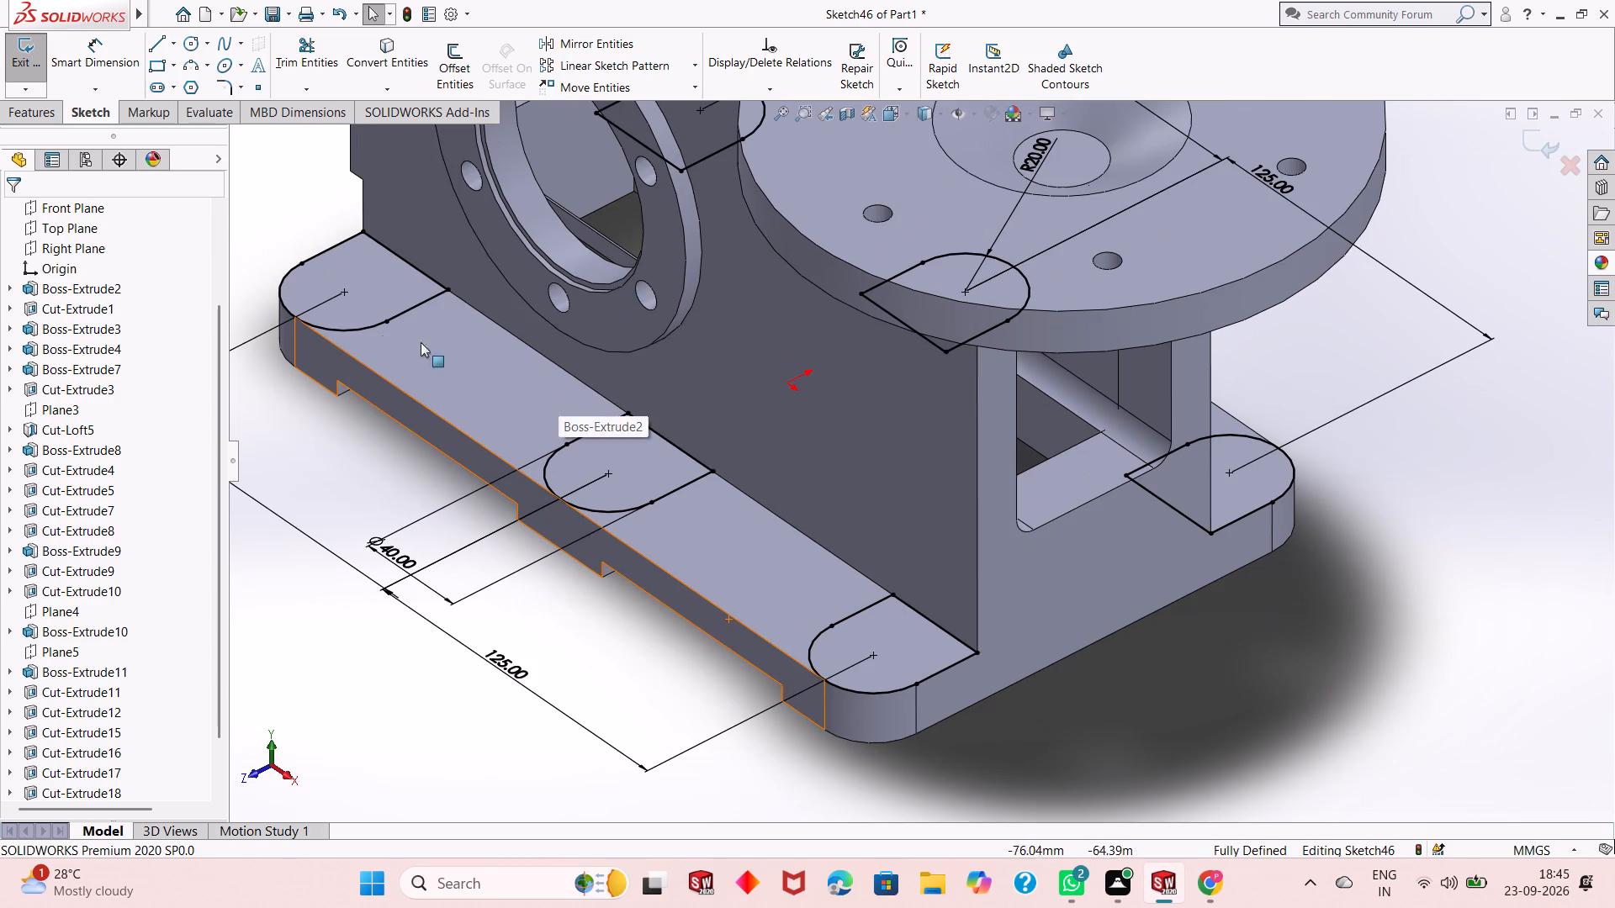
left_click(31, 112)
left_click(40, 61)
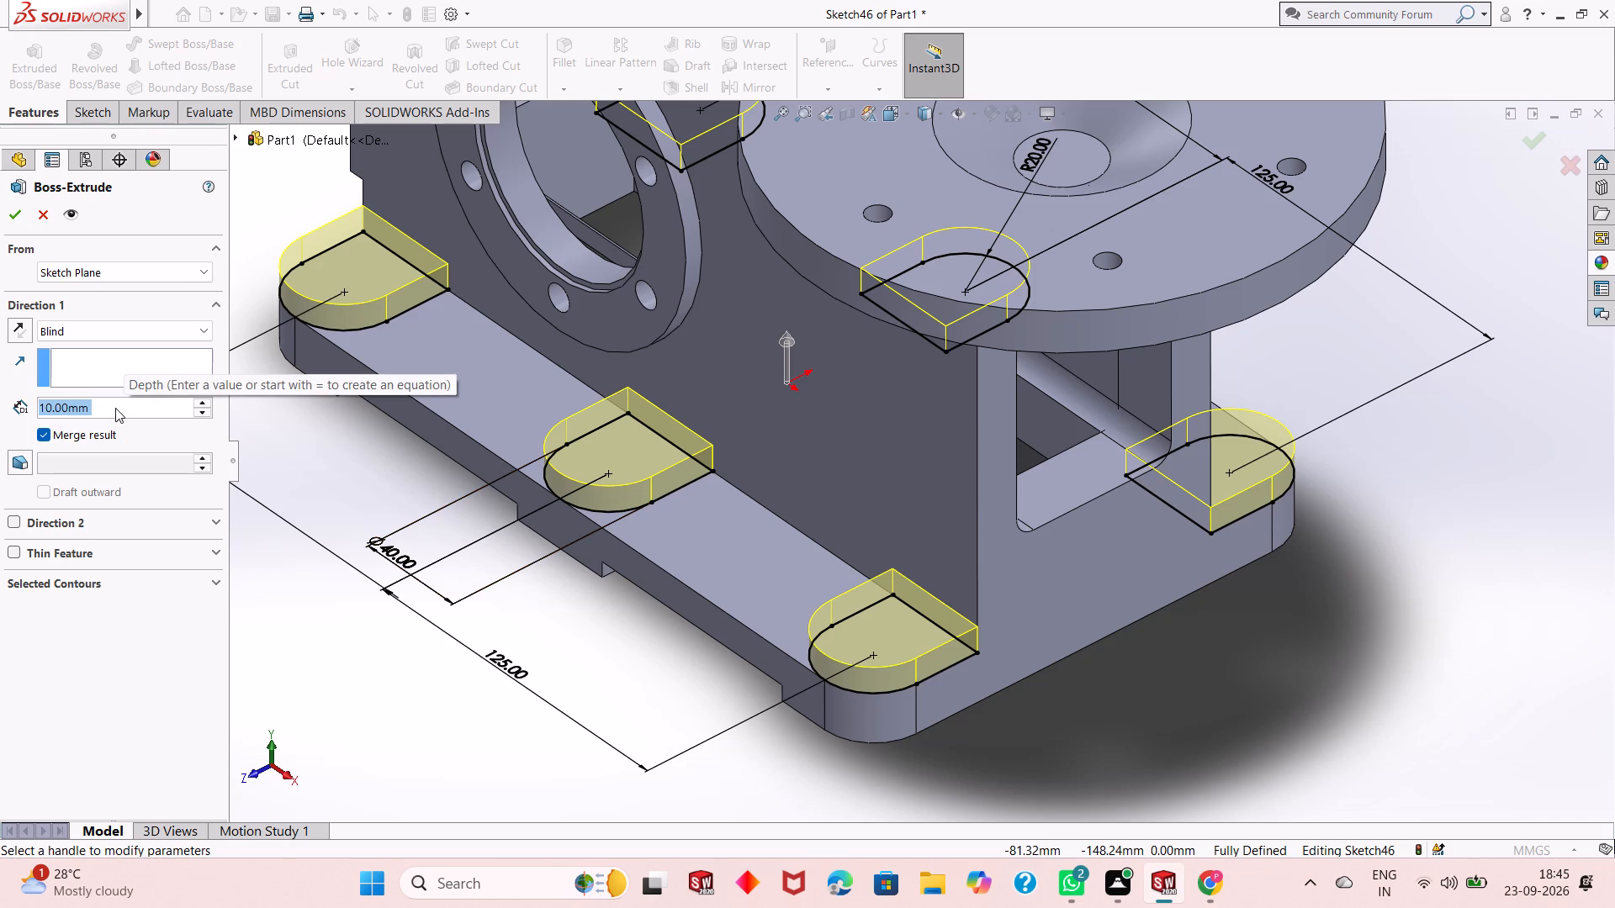
key("3")
key("Return")
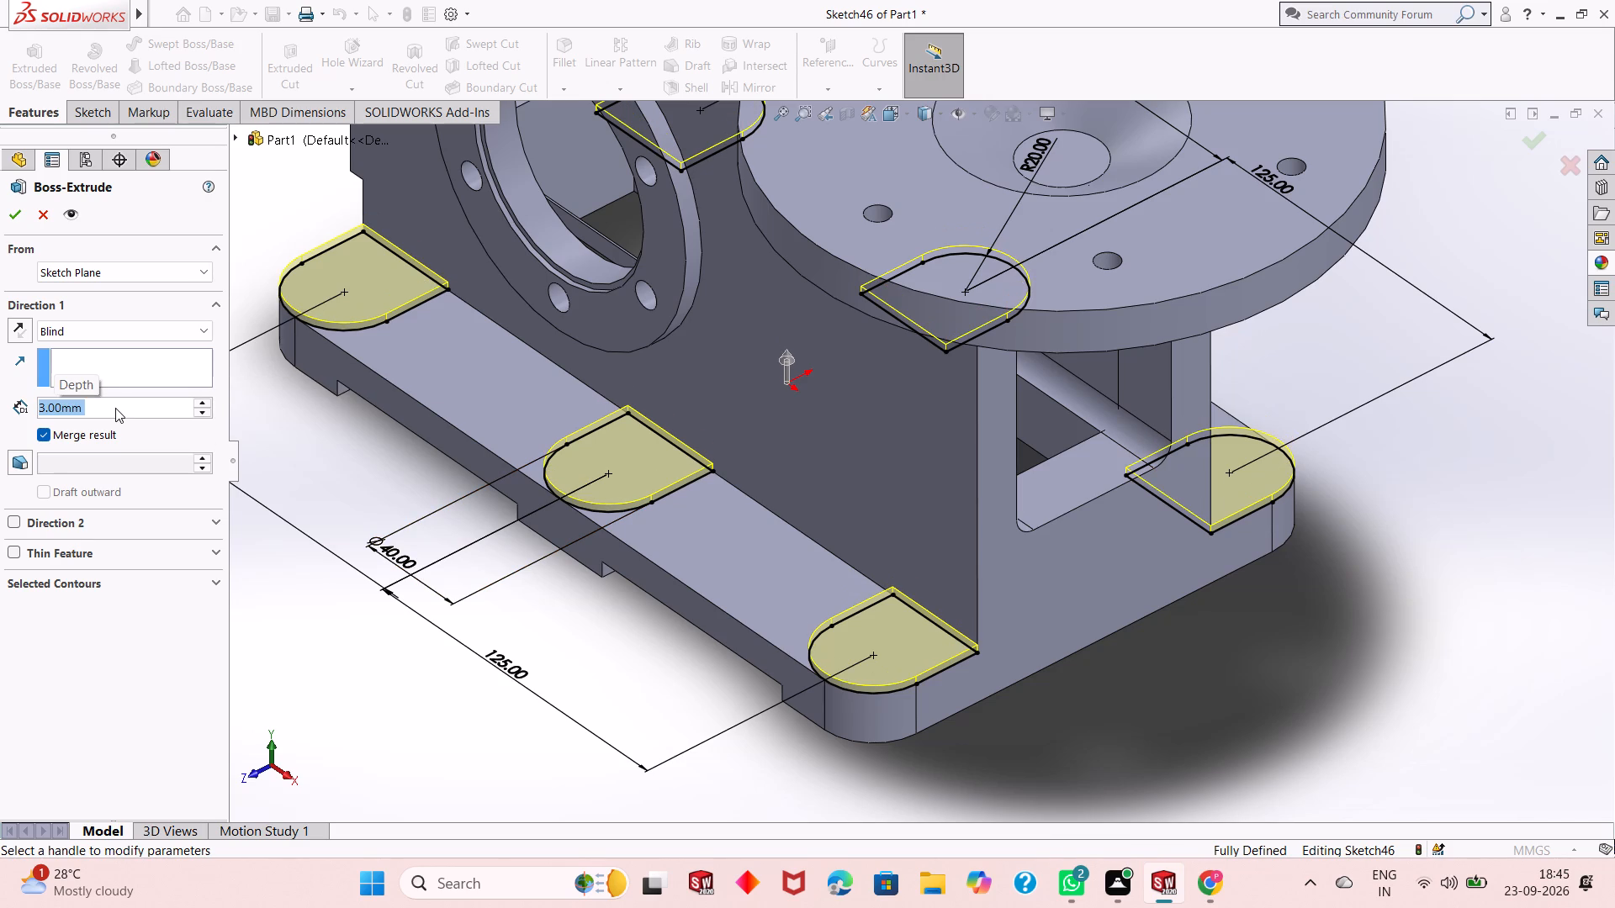
key("2")
key("Return")
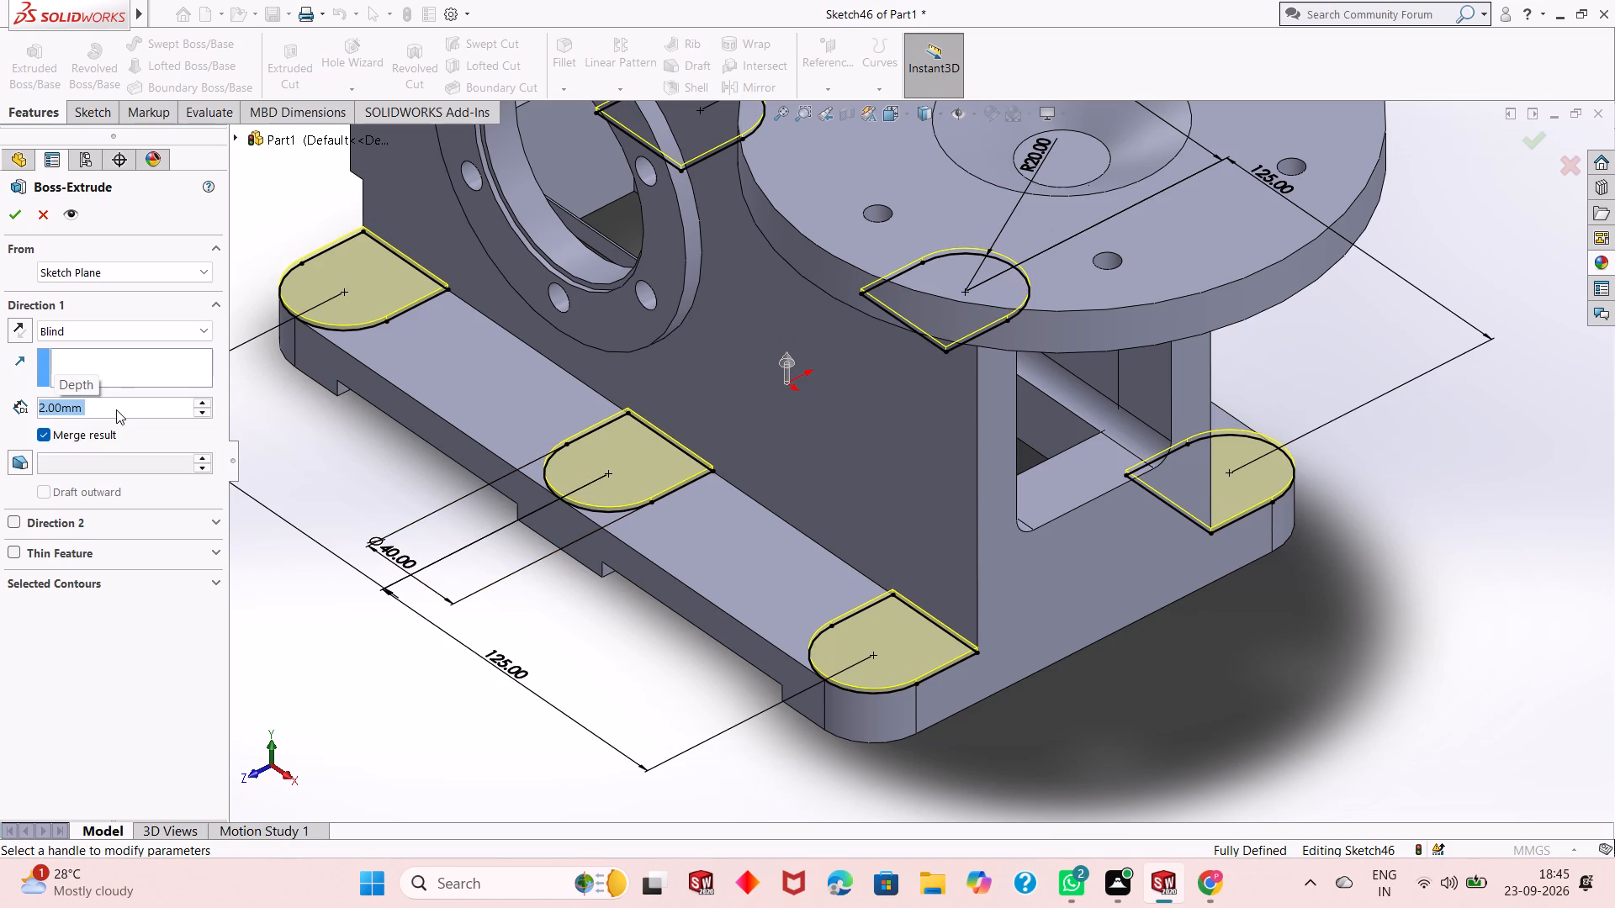
scroll(838, 658, "down", 3)
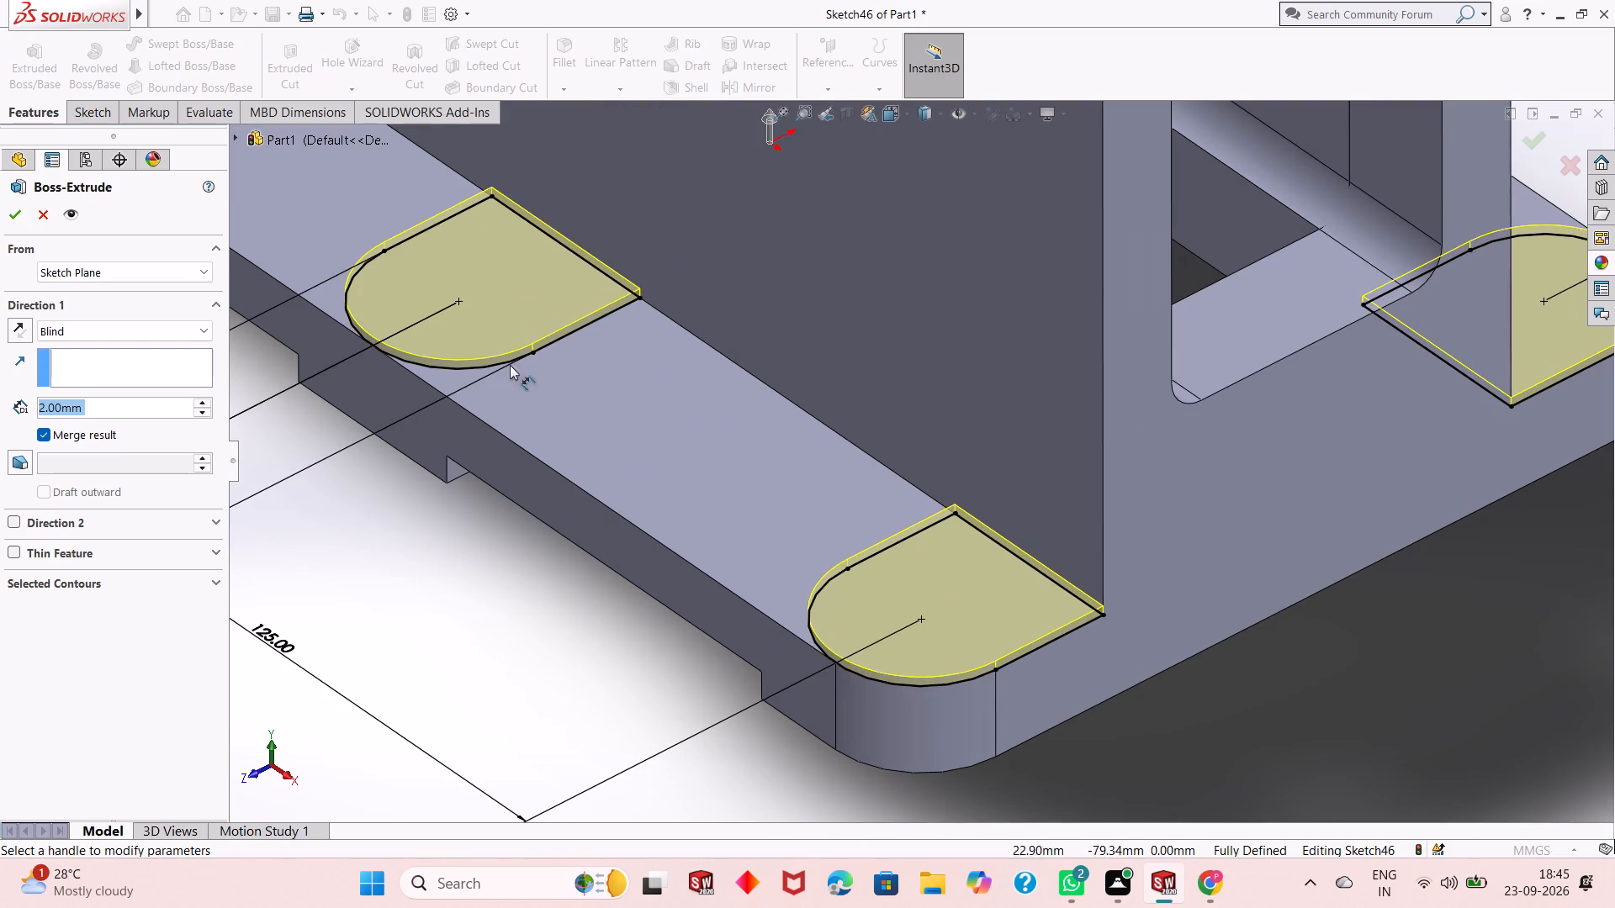
scroll(505, 325, "down", 2)
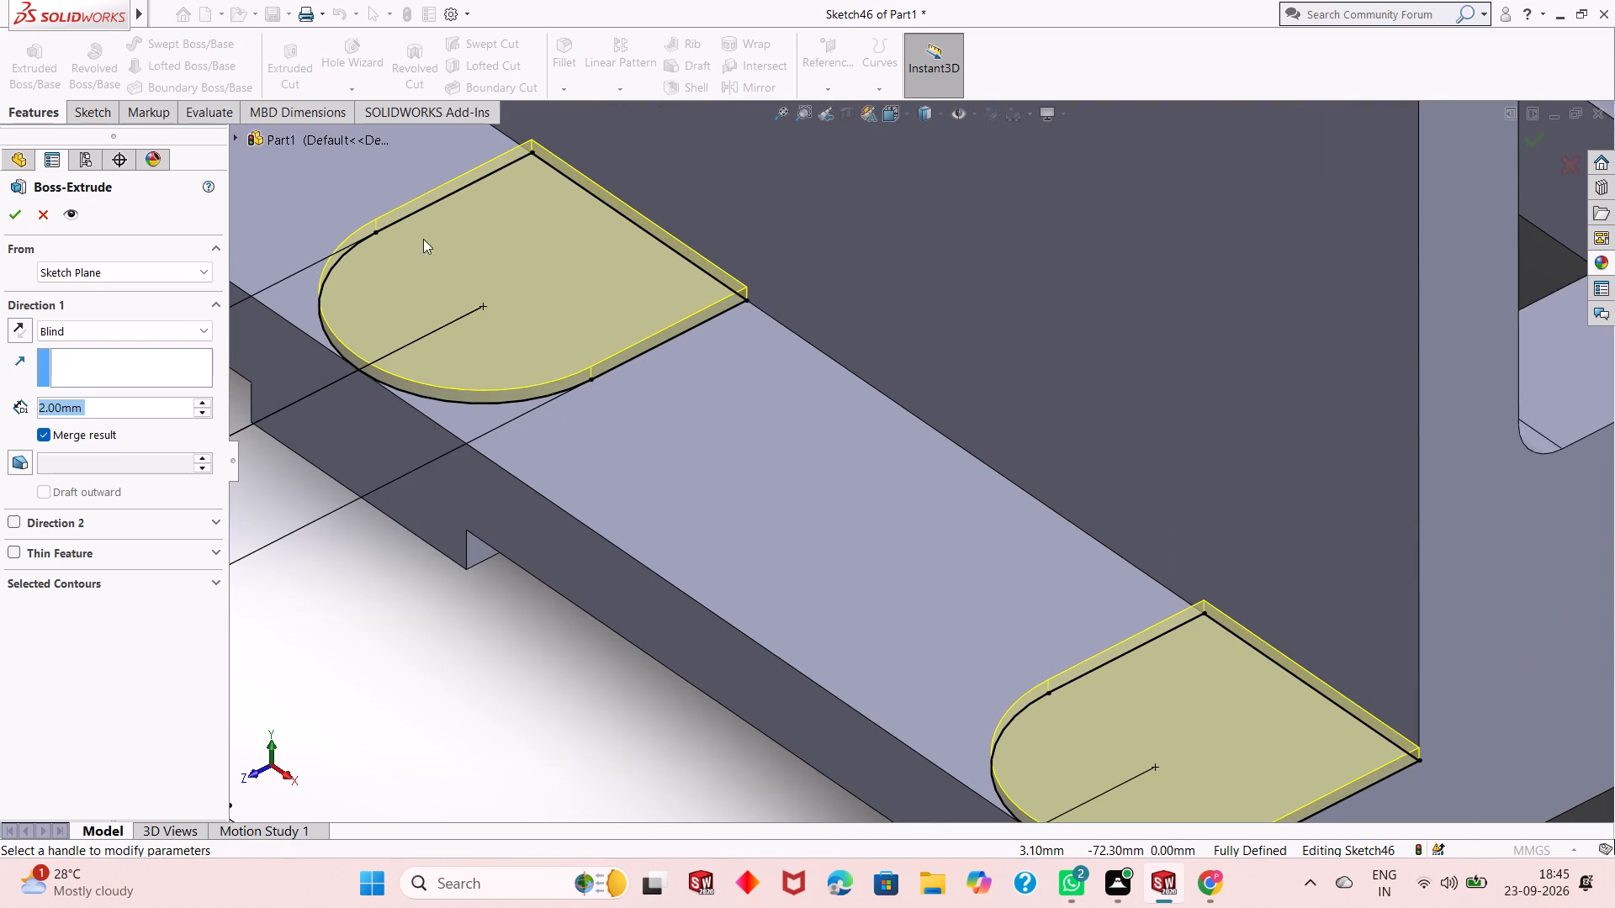
left_click(7, 211)
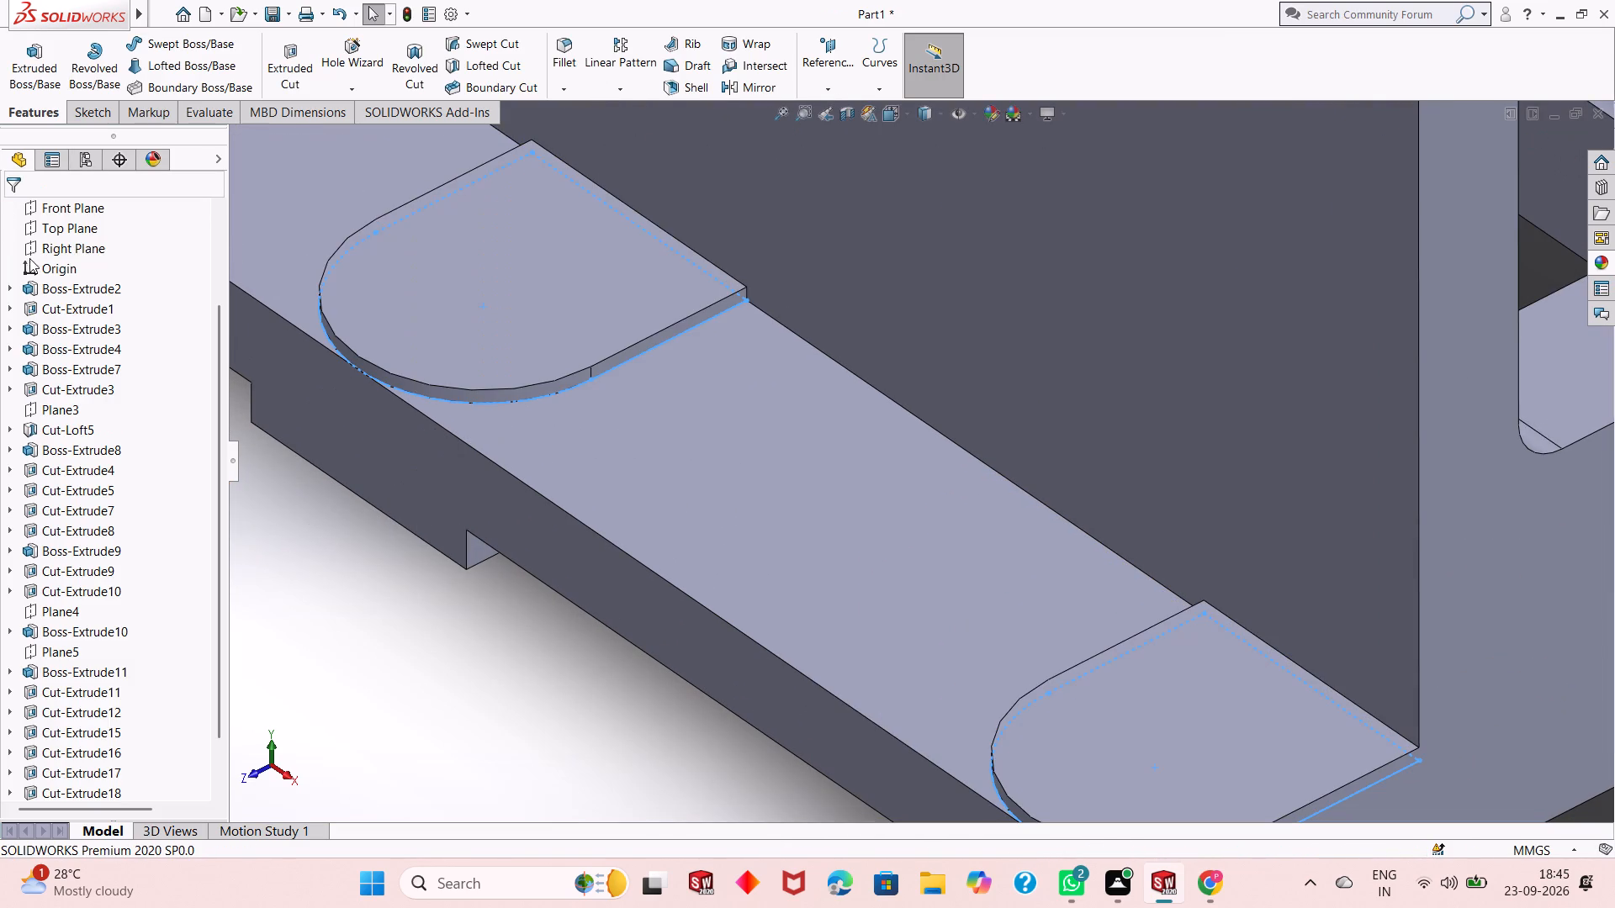
left_click(368, 651)
Start a new sketch on the top face of the negative-X end pad on the positive-Z ledge, viewed normal to it.
scroll(440, 531, "up", 1)
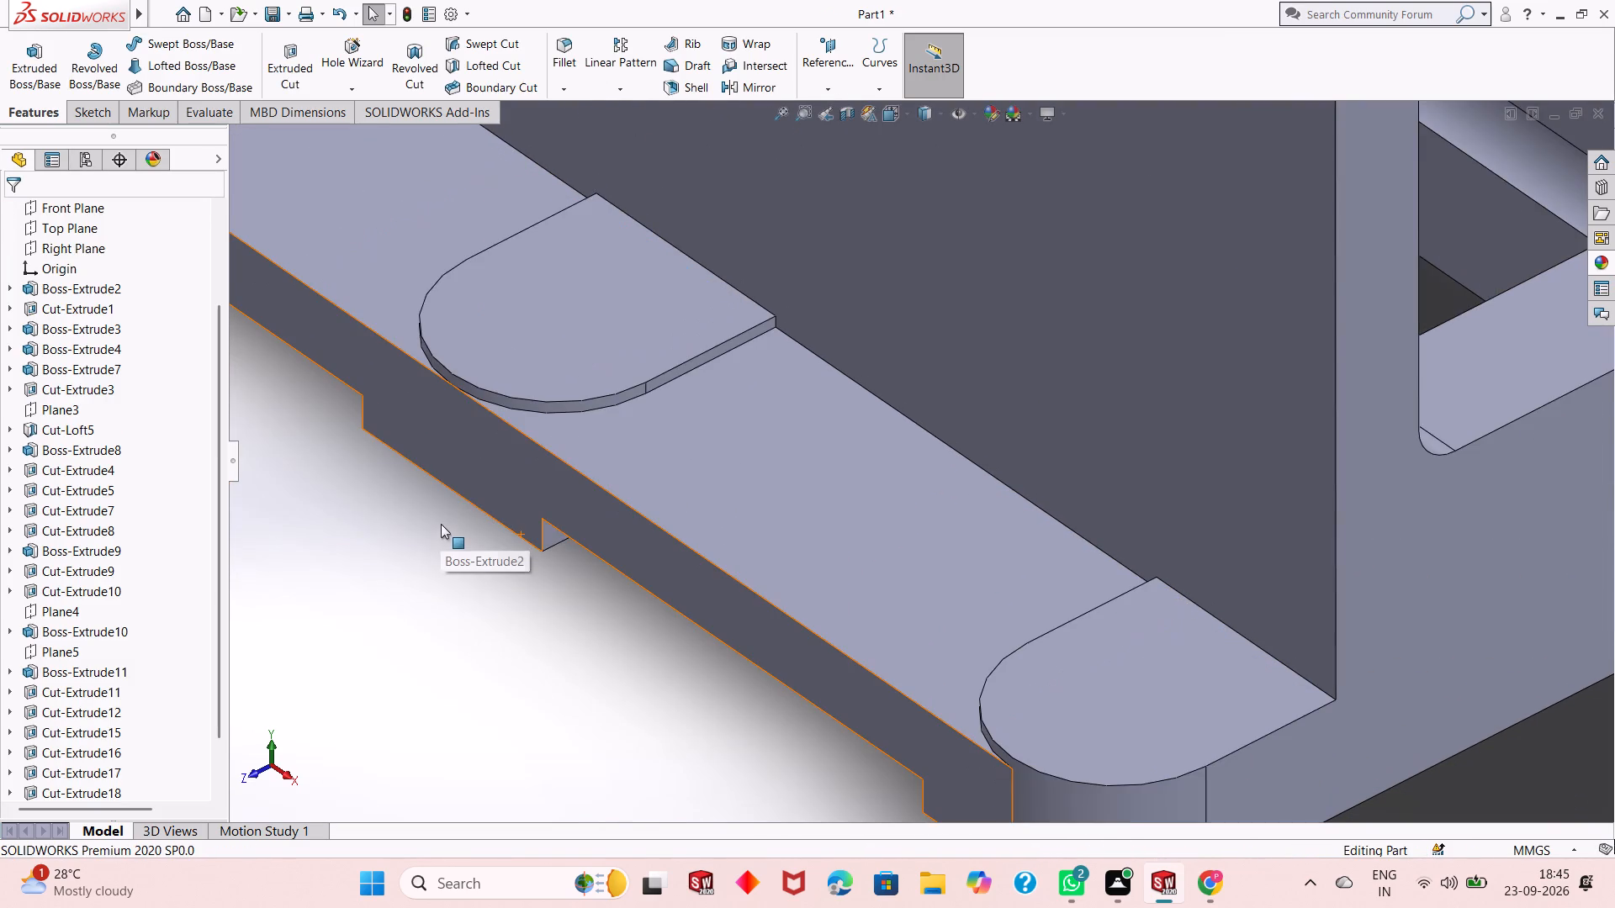
scroll(441, 524, "up", 2)
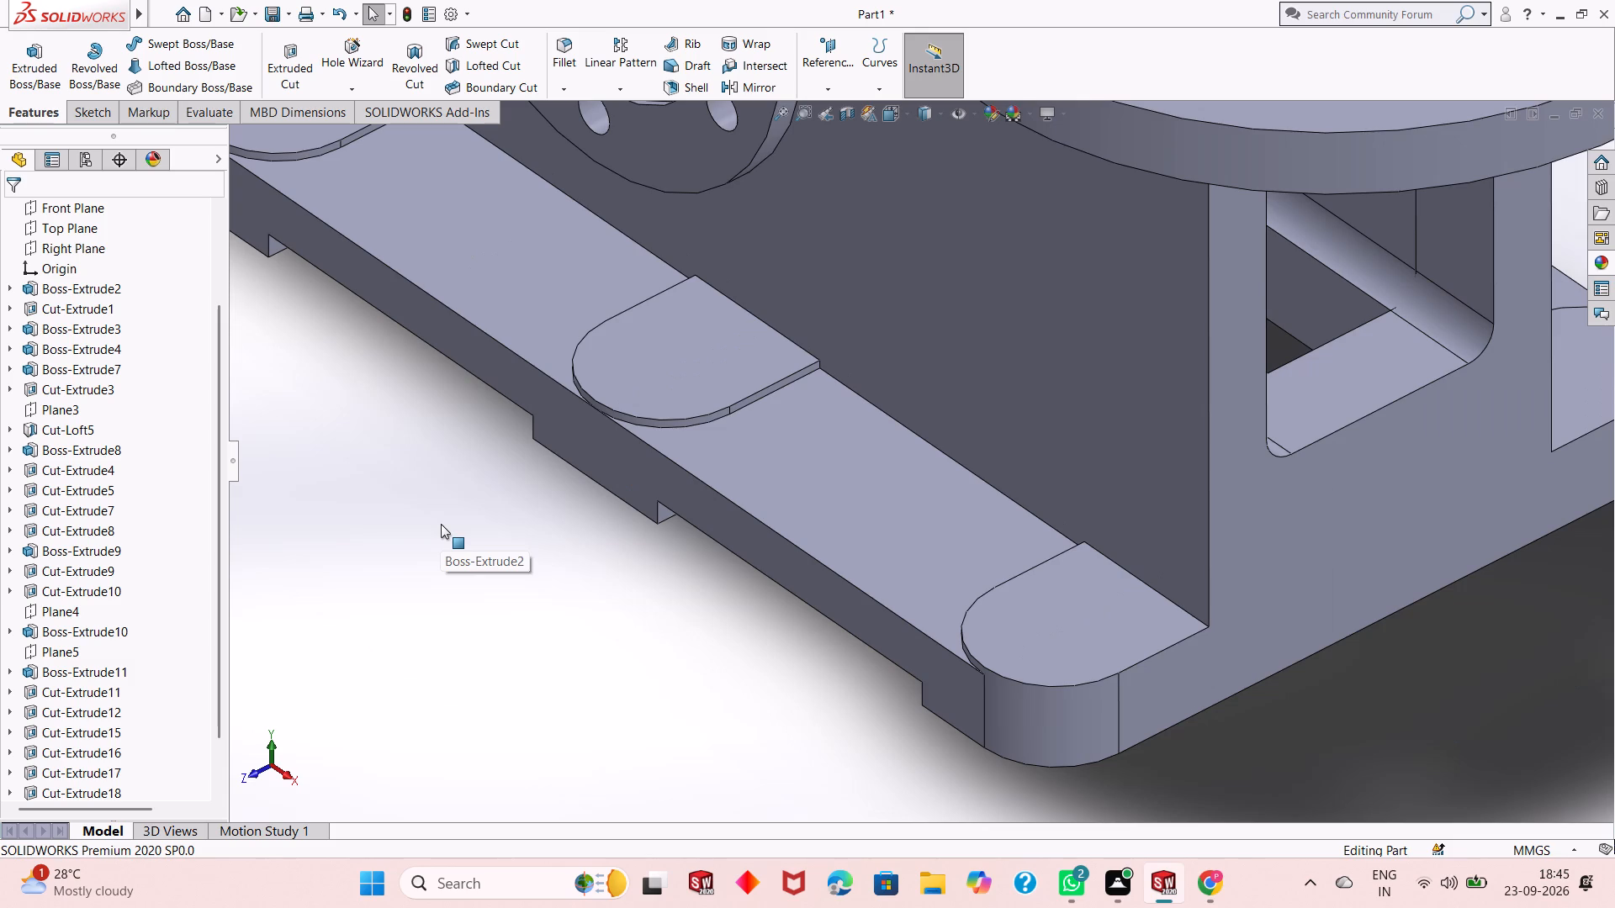
scroll(441, 524, "up", 1)
scroll(685, 305, "up", 1)
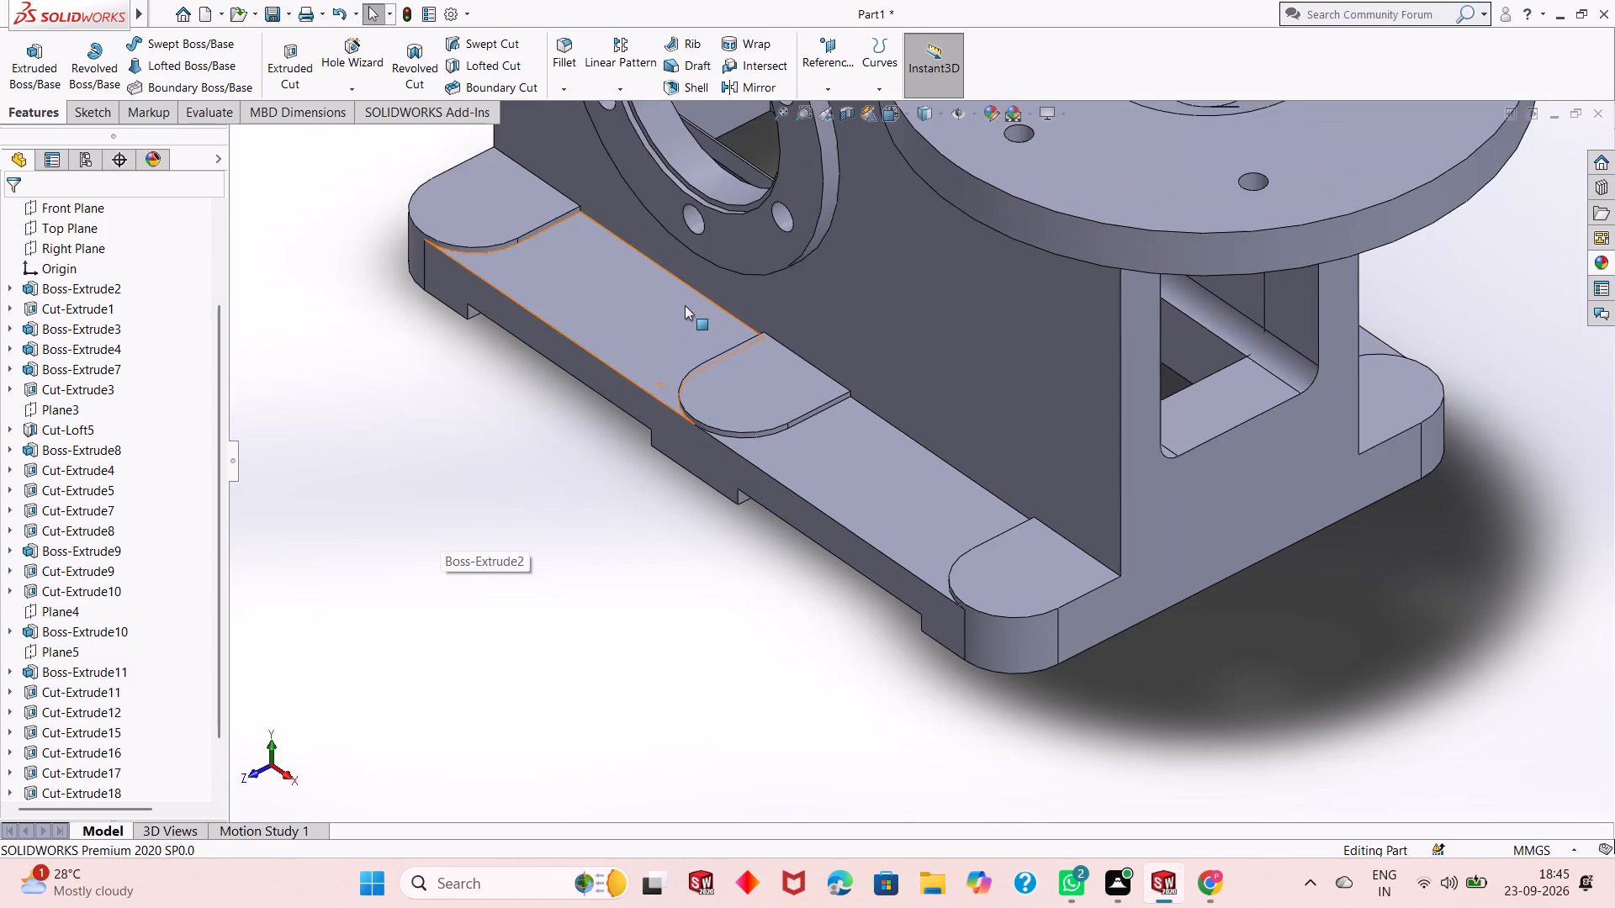
scroll(689, 305, "up", 2)
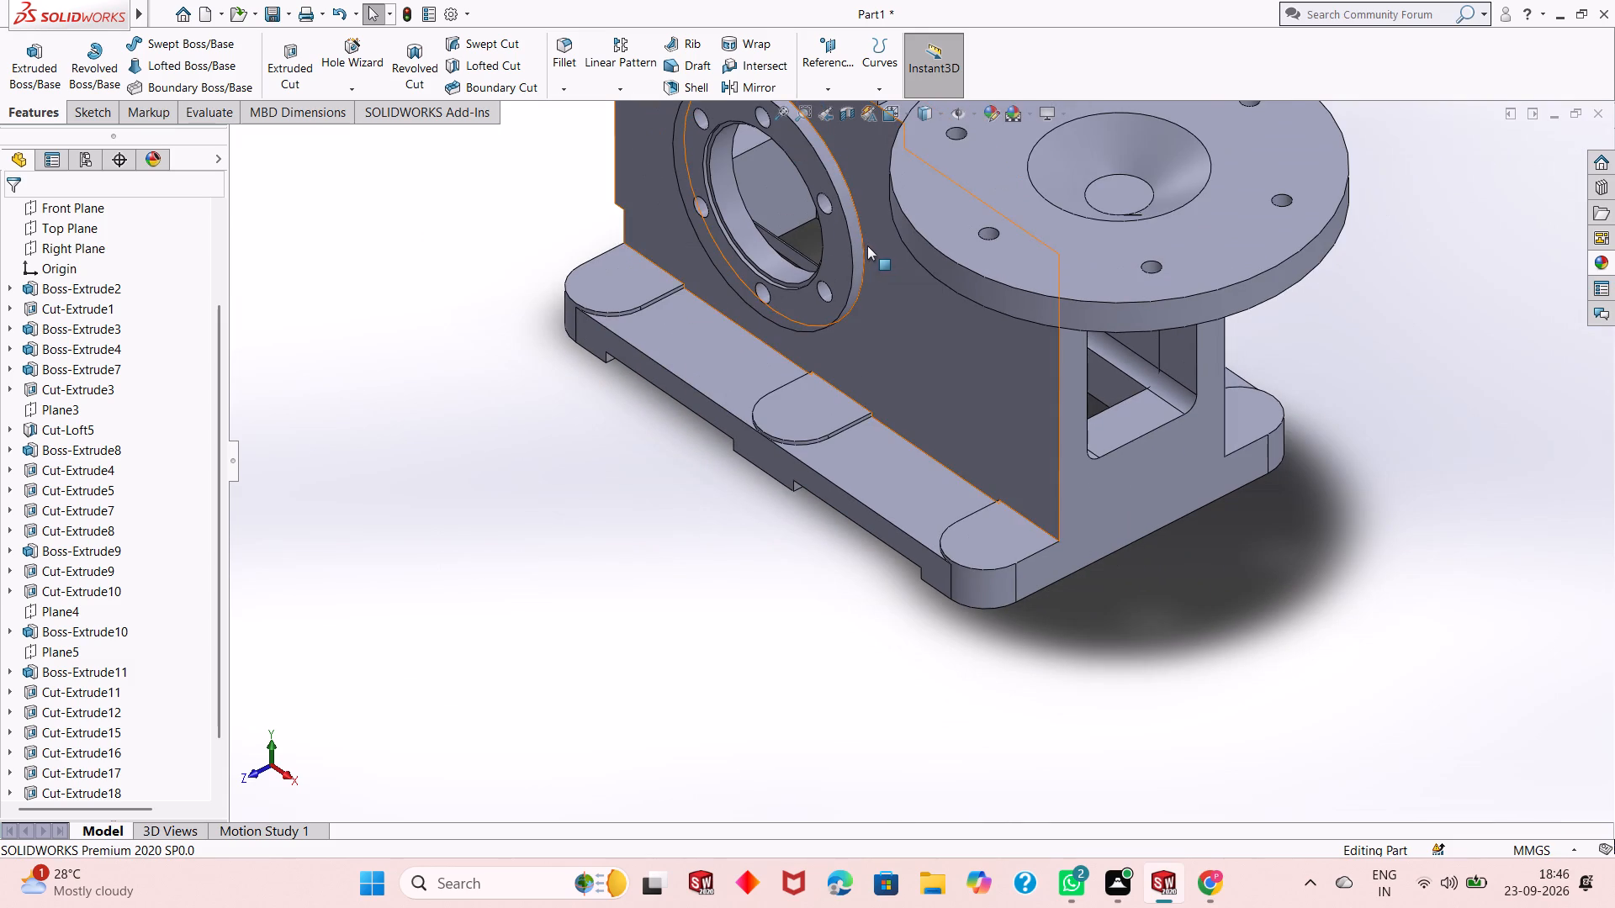
scroll(868, 245, "up", 3)
scroll(960, 151, "down", 2)
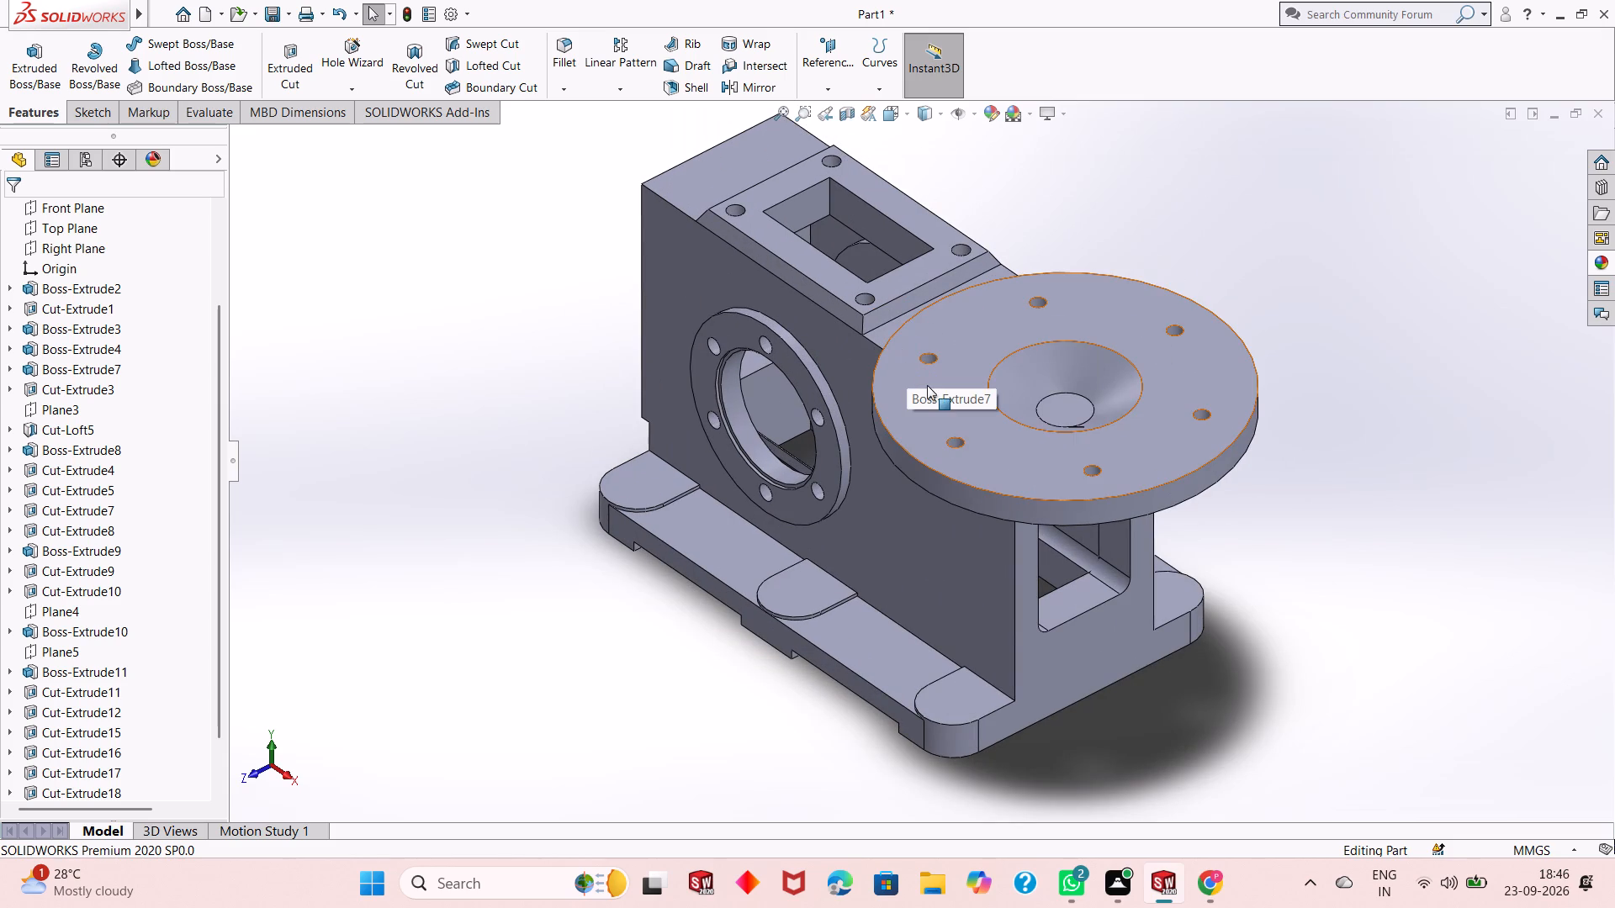
scroll(851, 422, "down", 1)
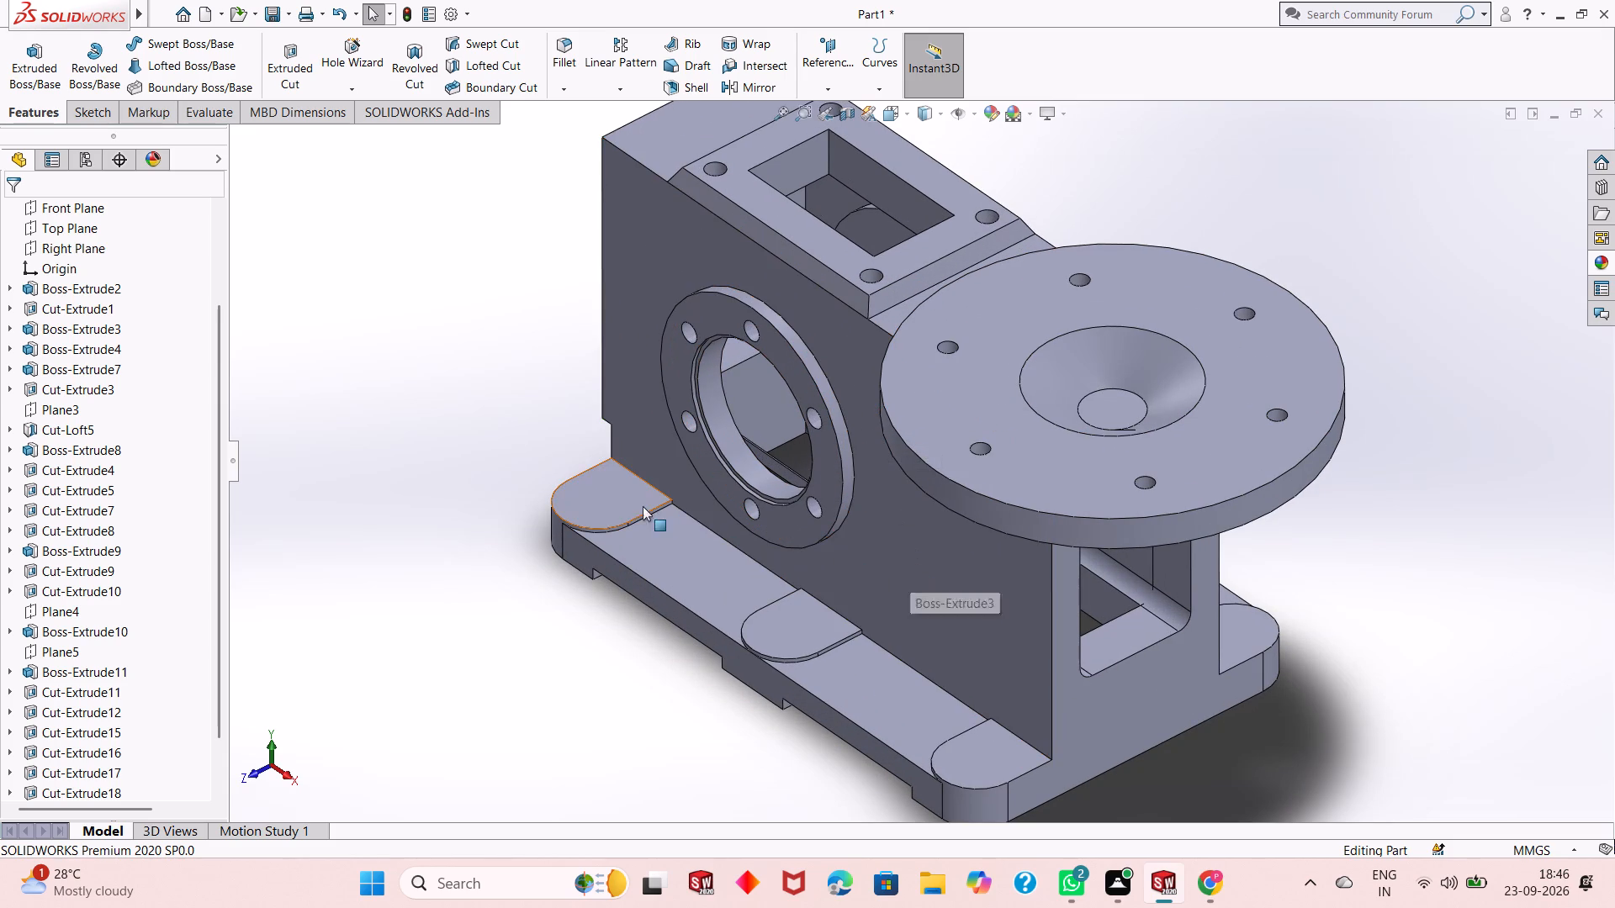
left_click(614, 496)
left_click(683, 450)
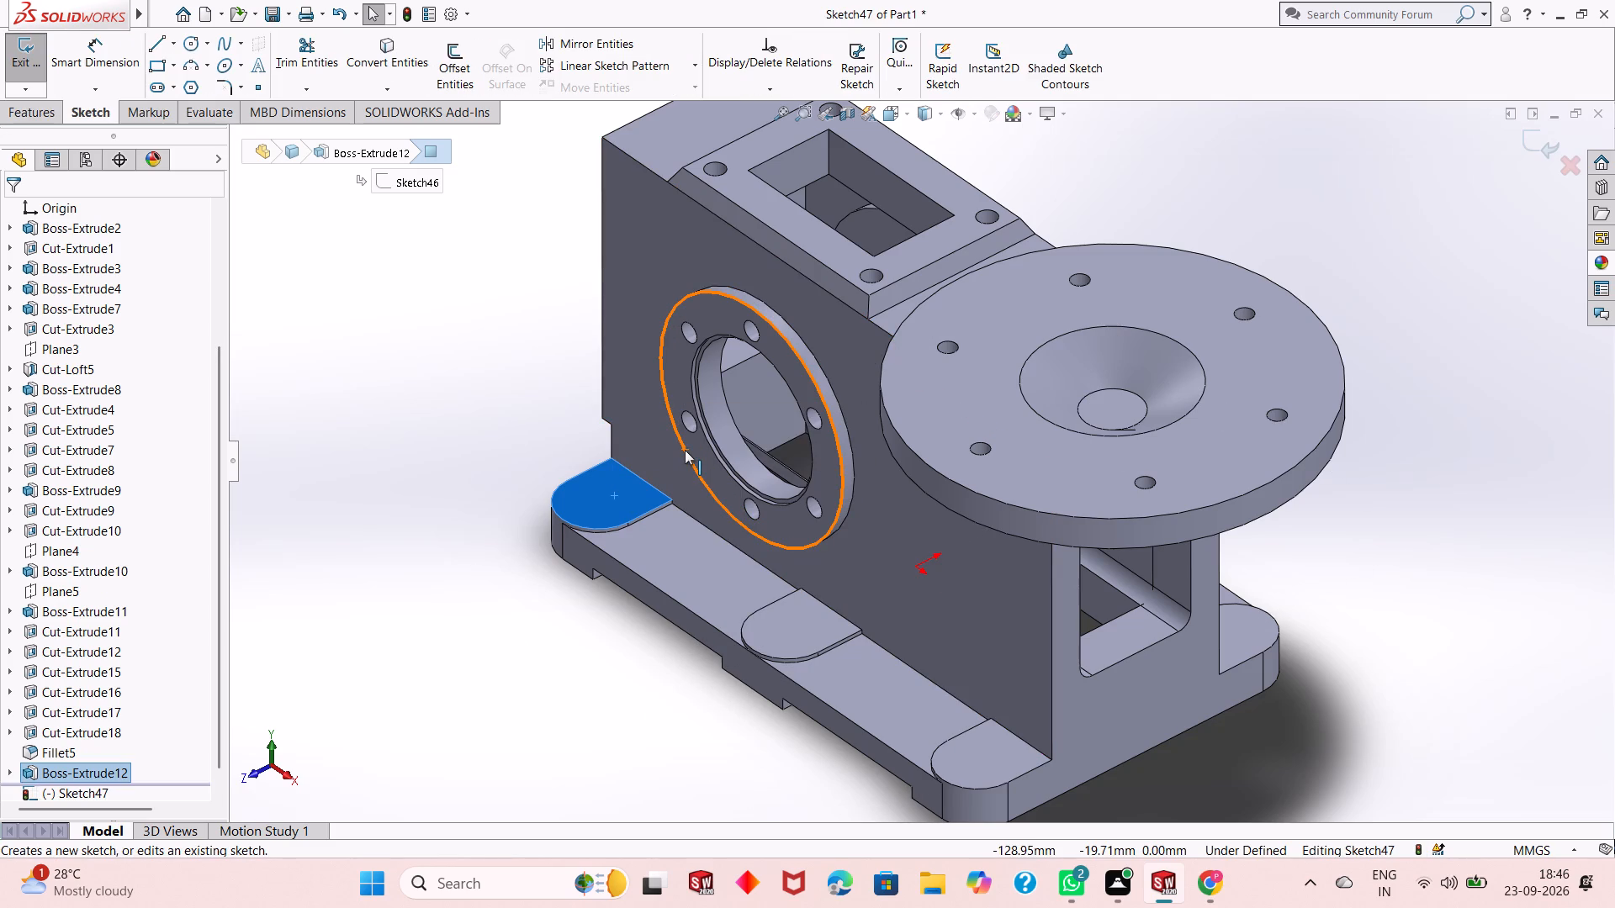
key("ctrl+8")
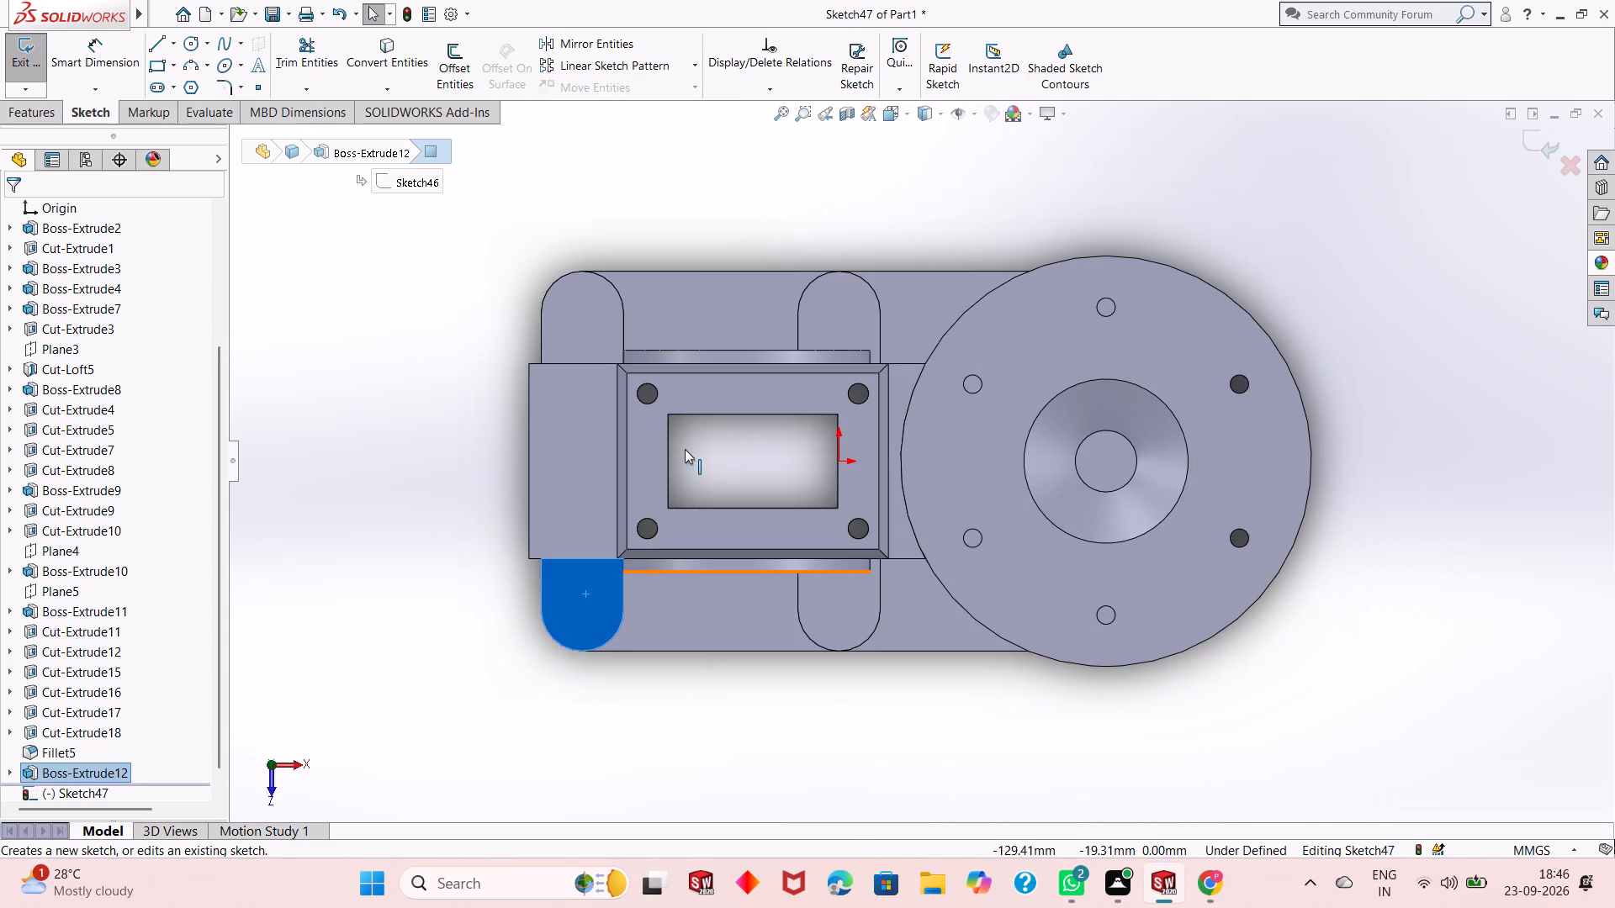
key("Escape")
Draw three circles of about 6.5 to 7 mm radius, each concentric with the rounded end of a pad on the positive-Z ledge.
middle_click_drag(706, 666, 707, 569)
scroll(690, 699, "down", 3)
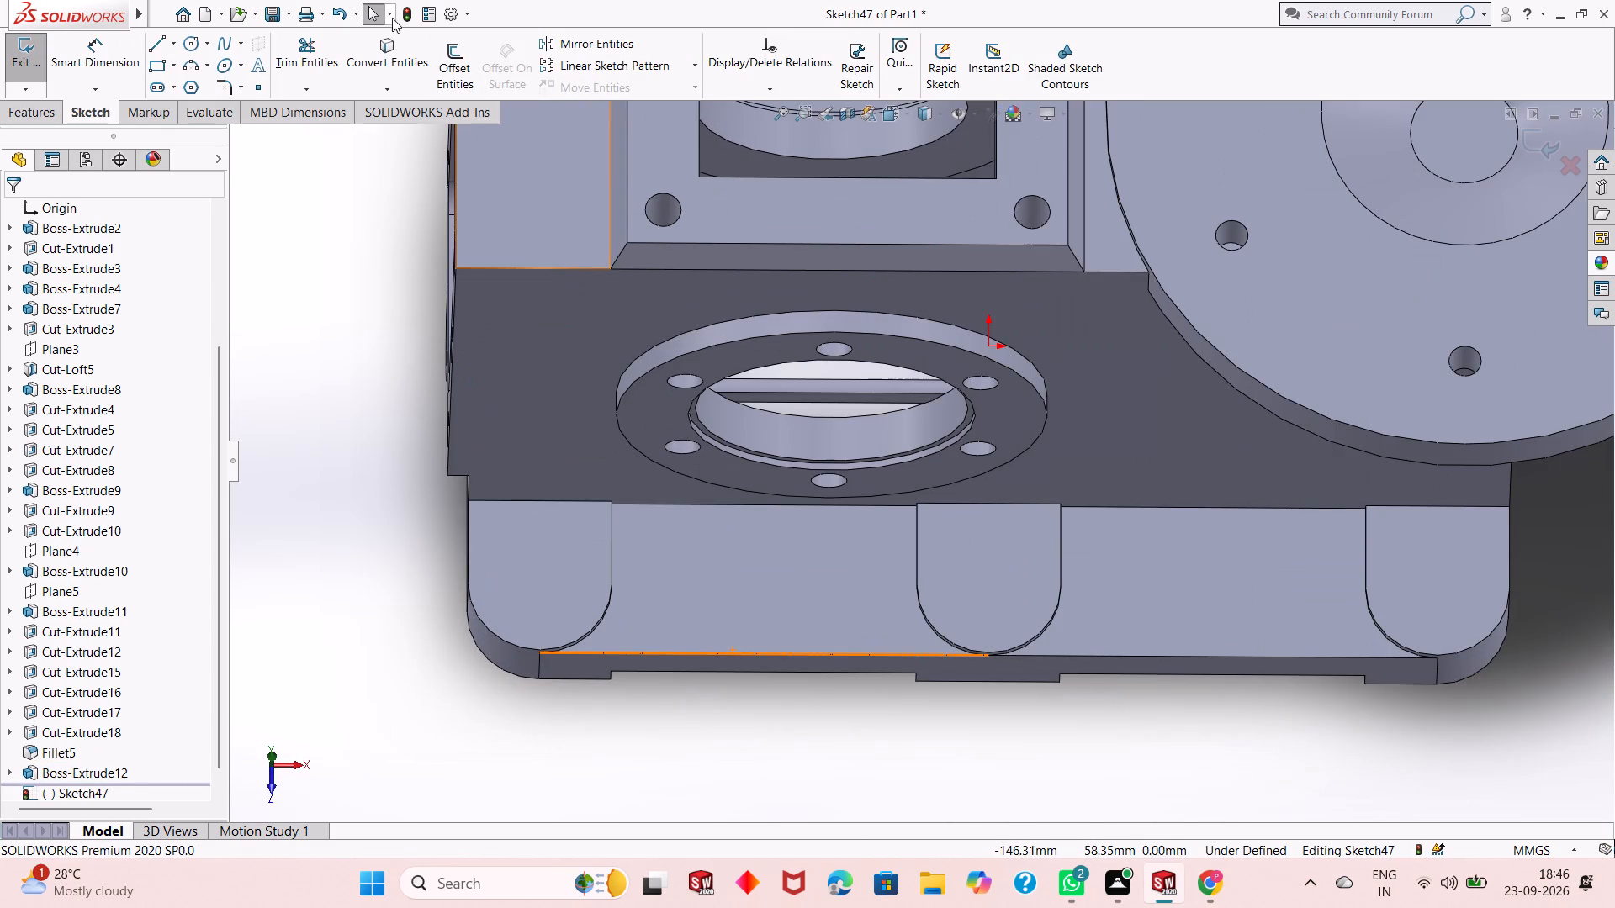
left_click(188, 43)
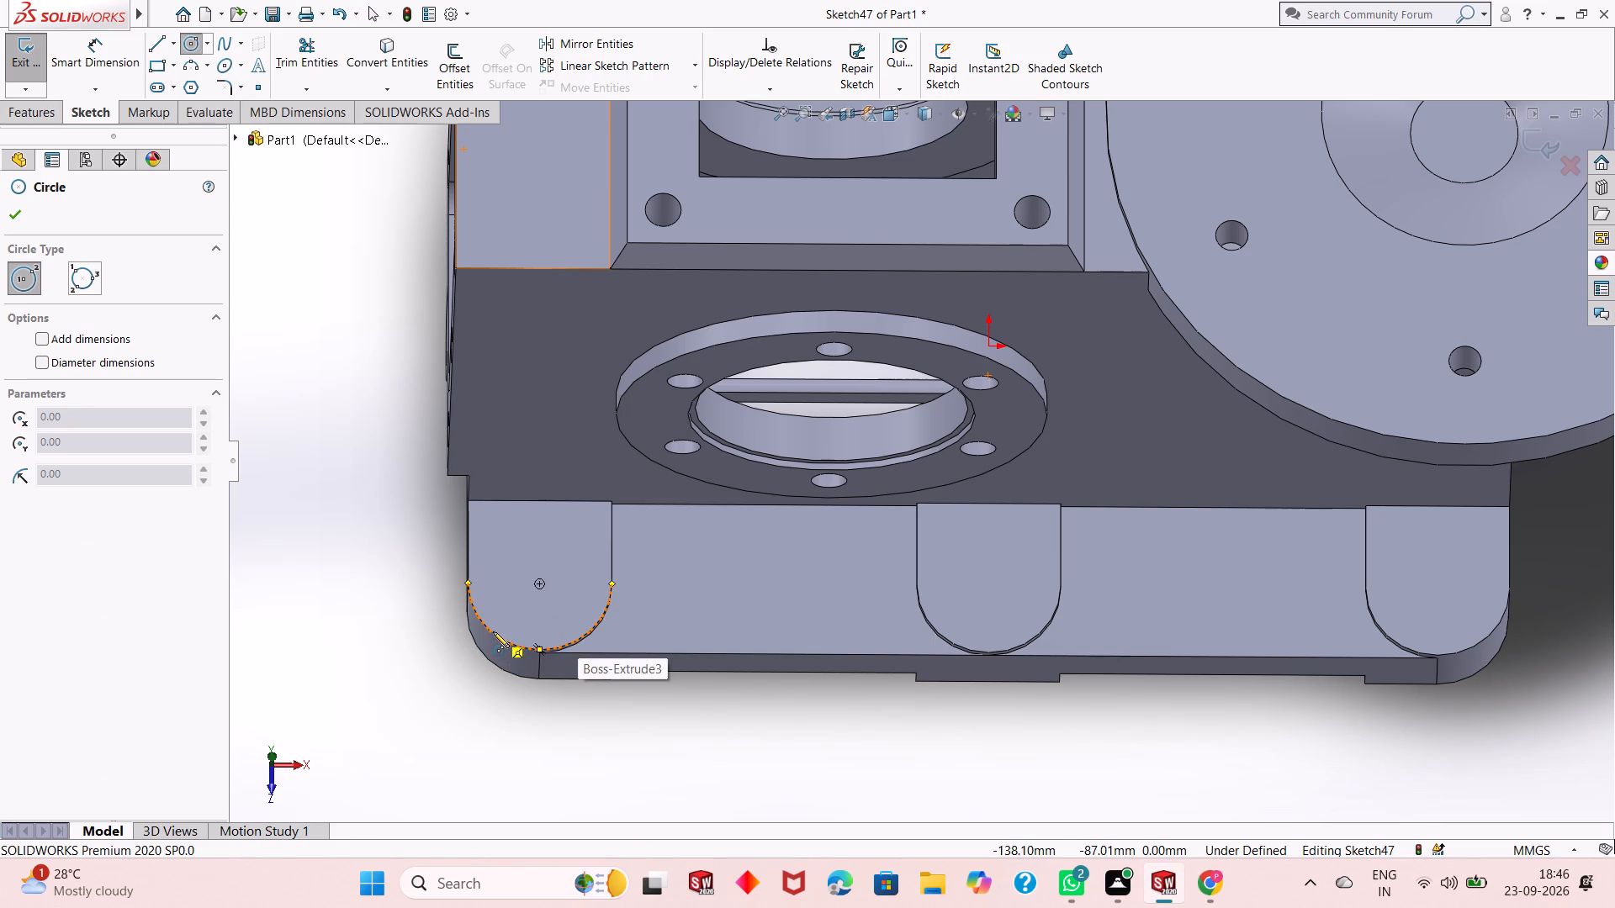
left_click(536, 583)
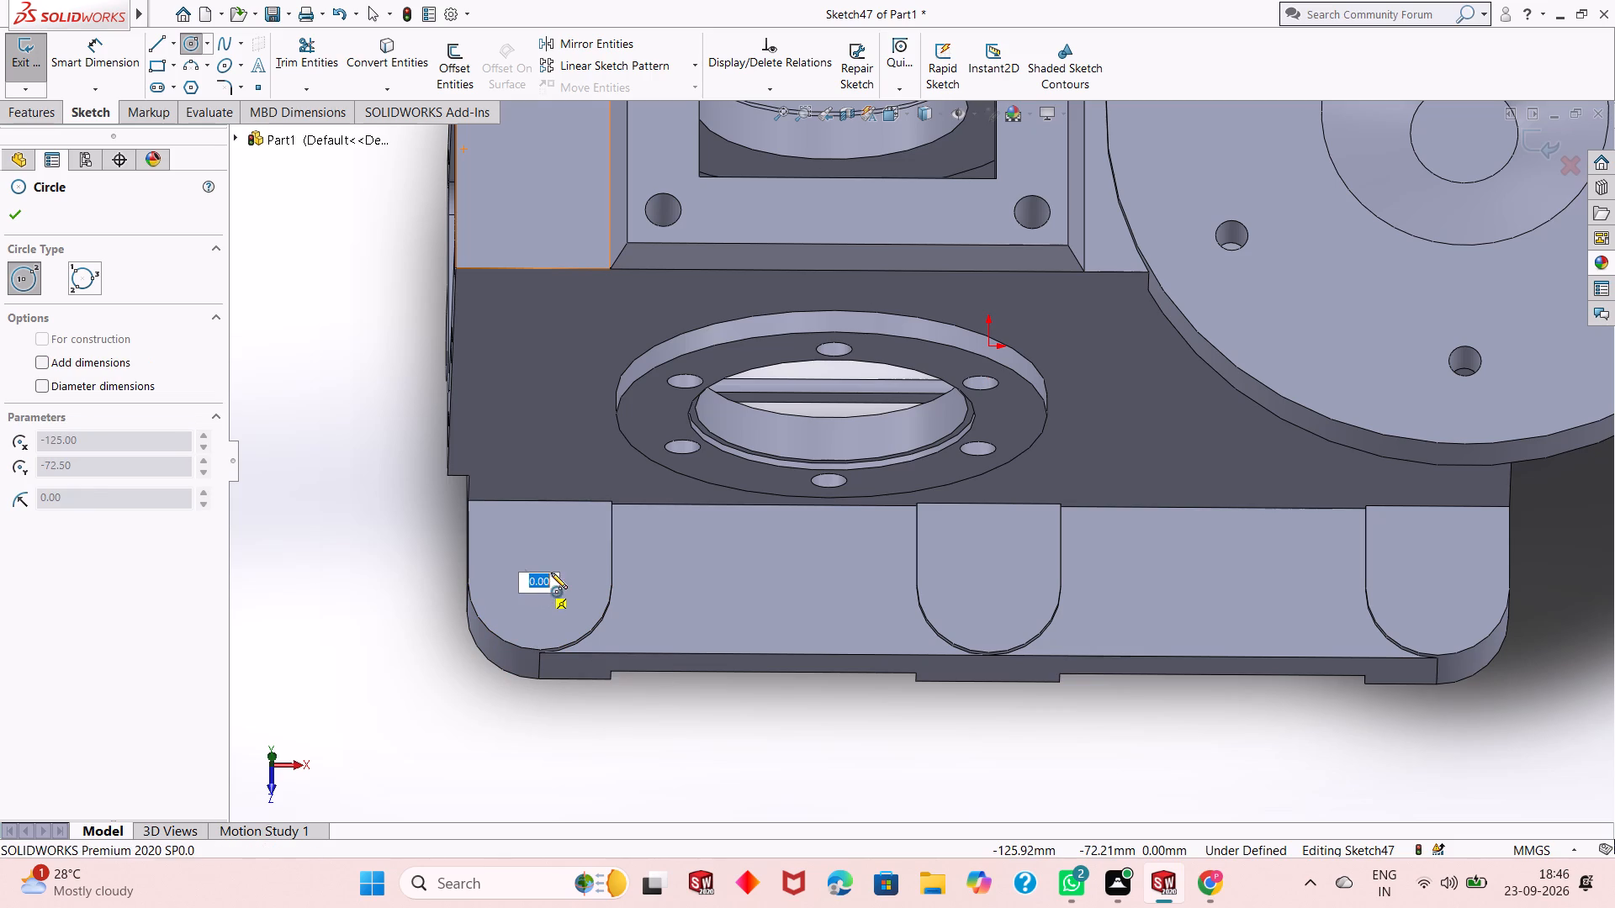
left_click(559, 569)
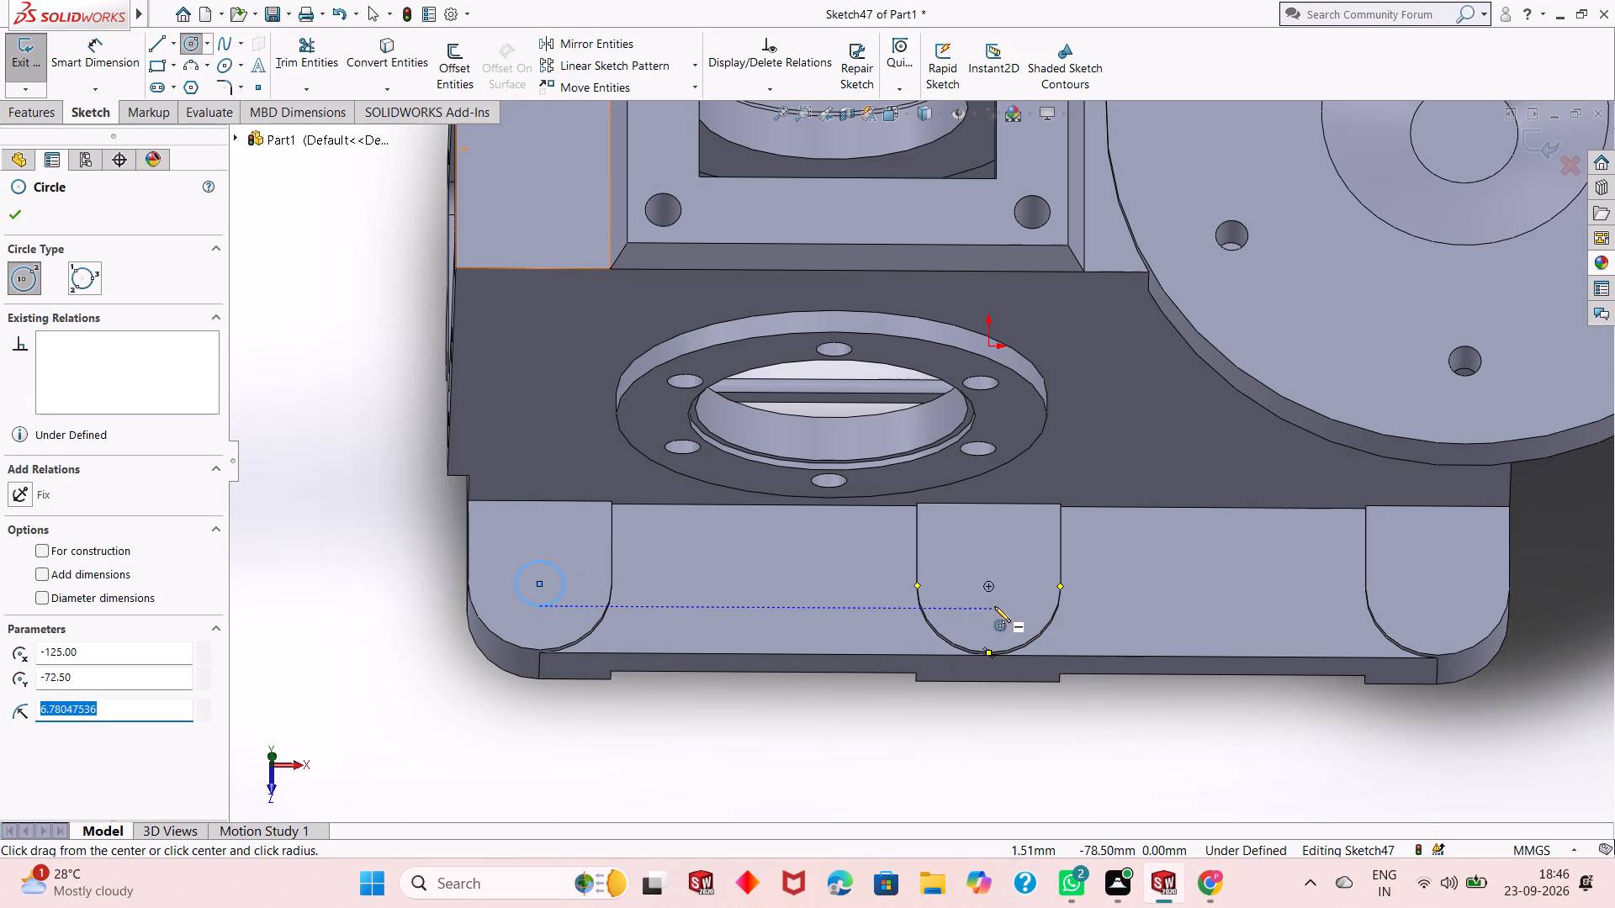
left_click(990, 585)
left_click(1001, 566)
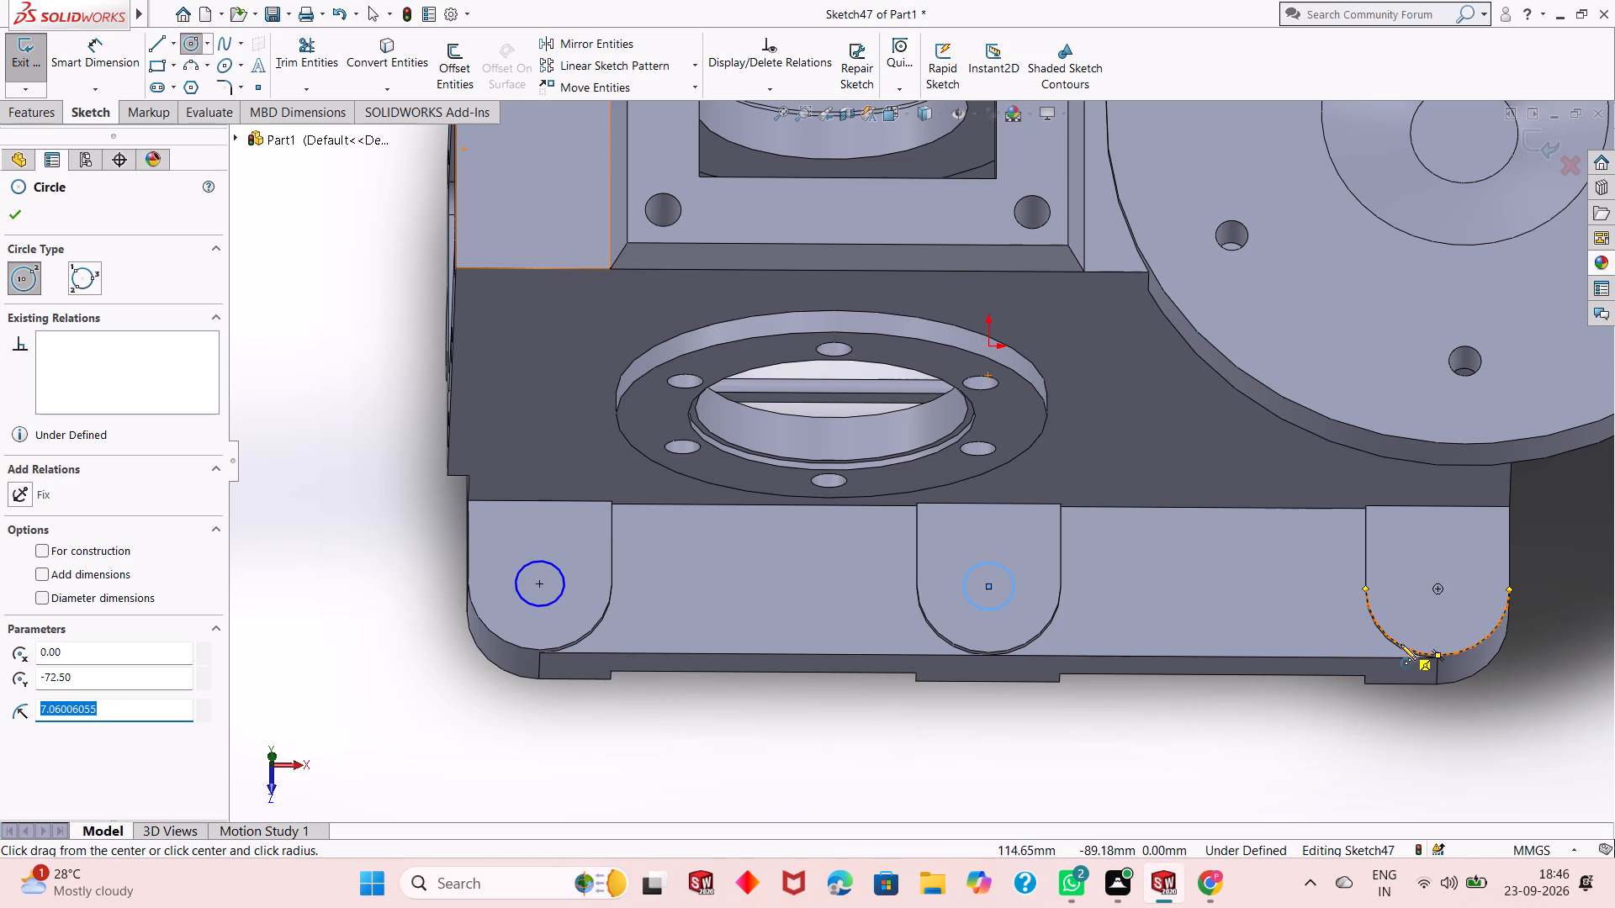
left_click(1439, 589)
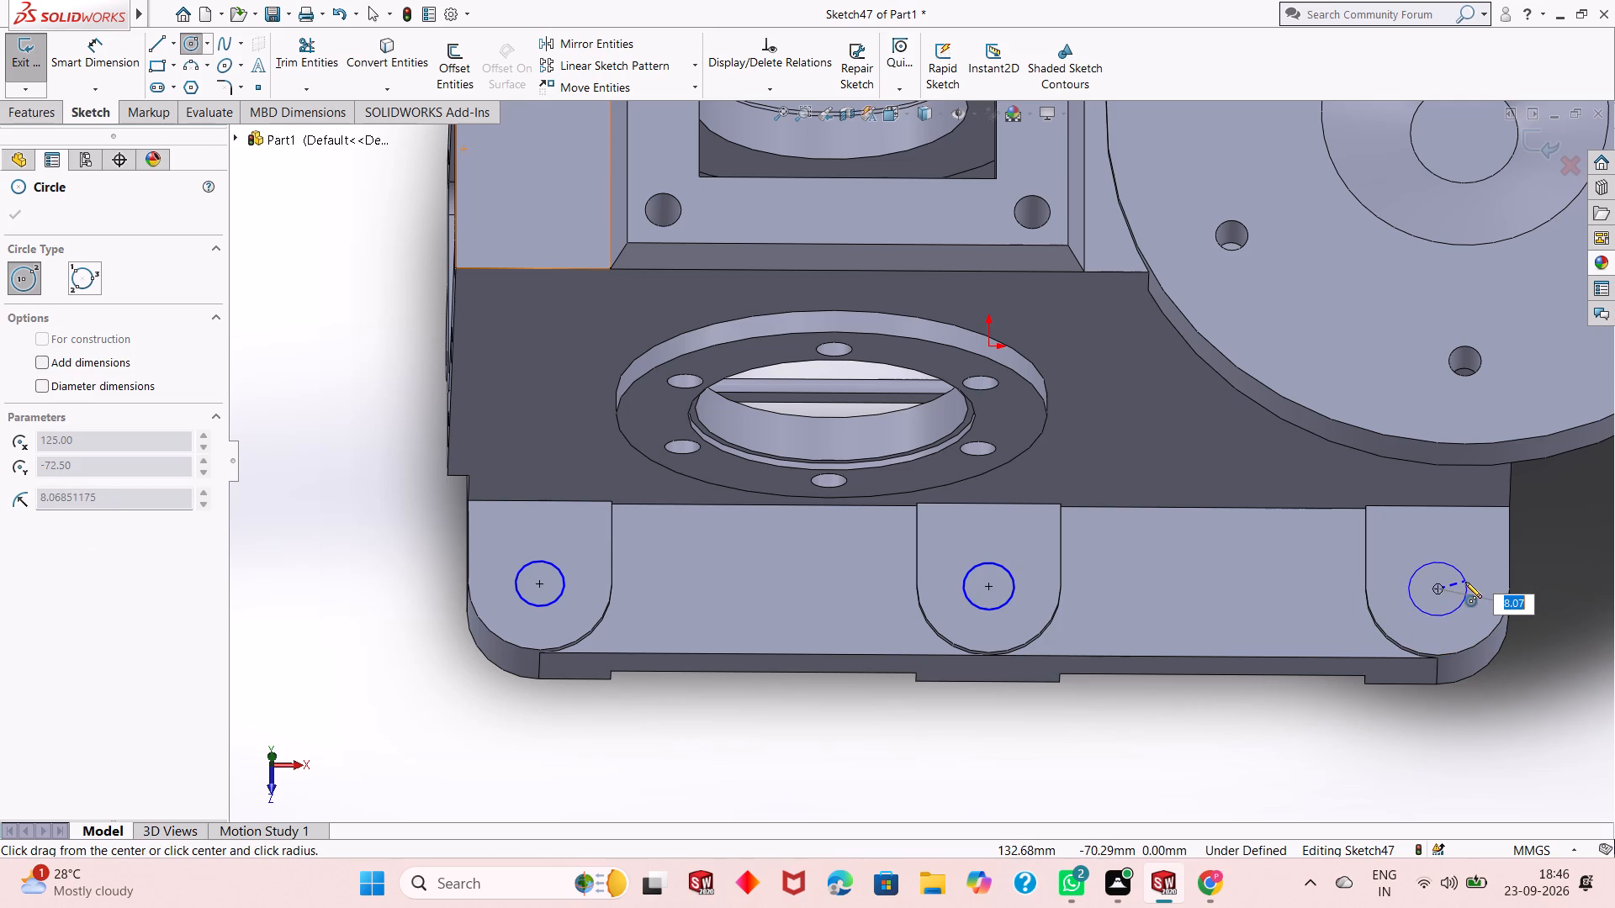
left_click(1460, 583)
Draw three circles of about 6.3 to 6.7 mm radius, each concentric with the rounded end of a pad on the negative-Z ledge.
middle_click_drag(1162, 688, 1113, 588)
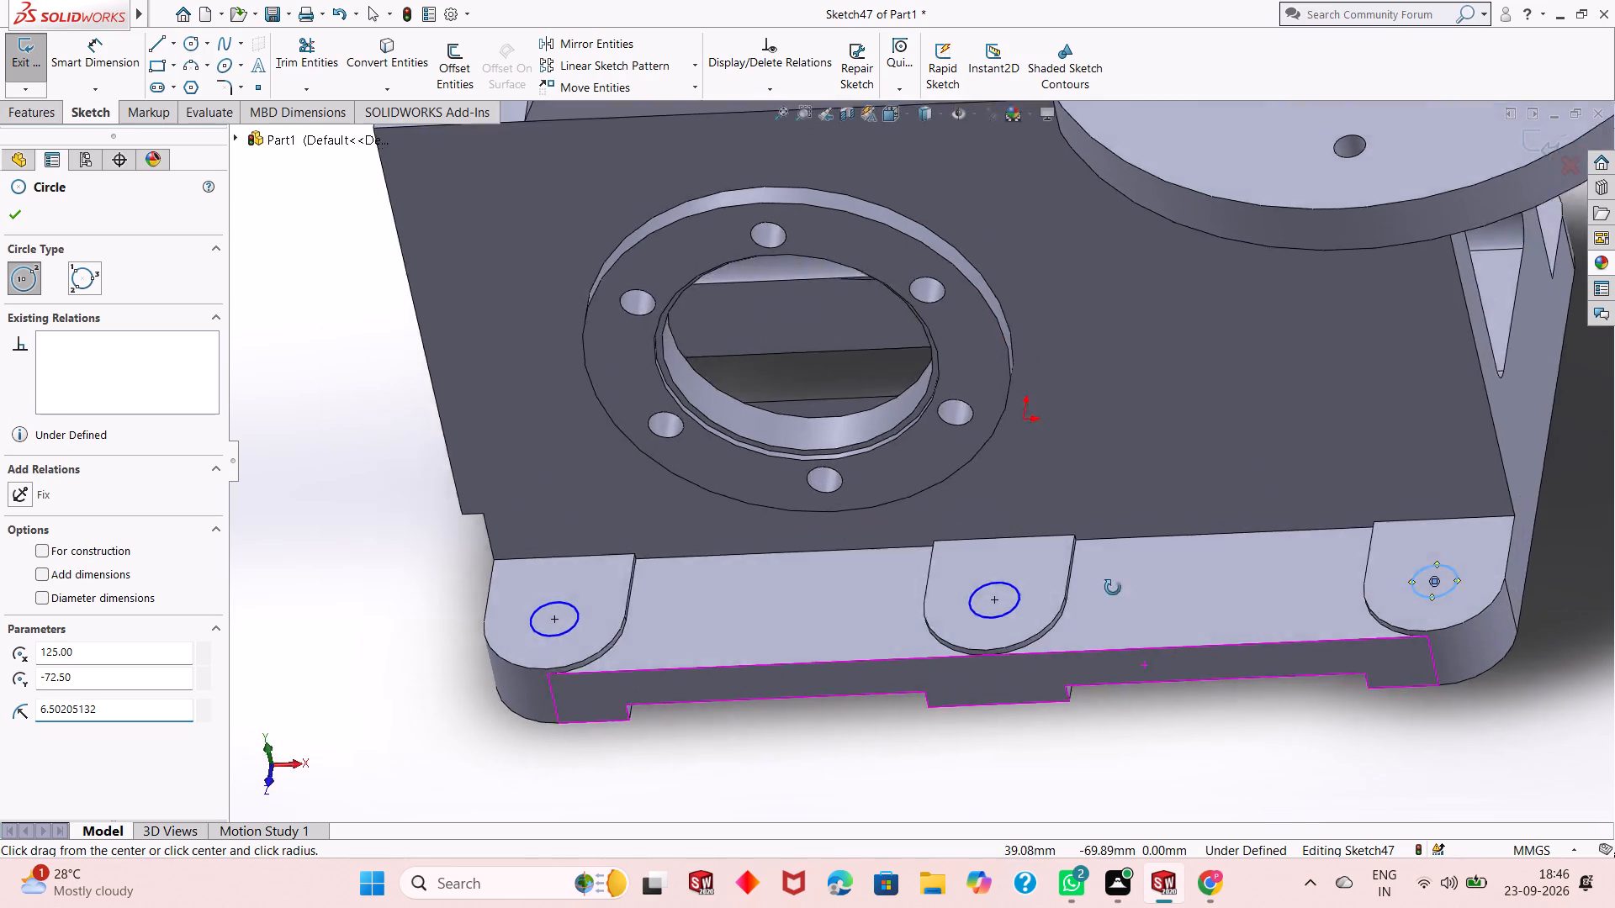
middle_click_drag(1113, 588, 809, 790)
scroll(863, 656, "up", 3)
middle_click_drag(1112, 520, 1072, 596)
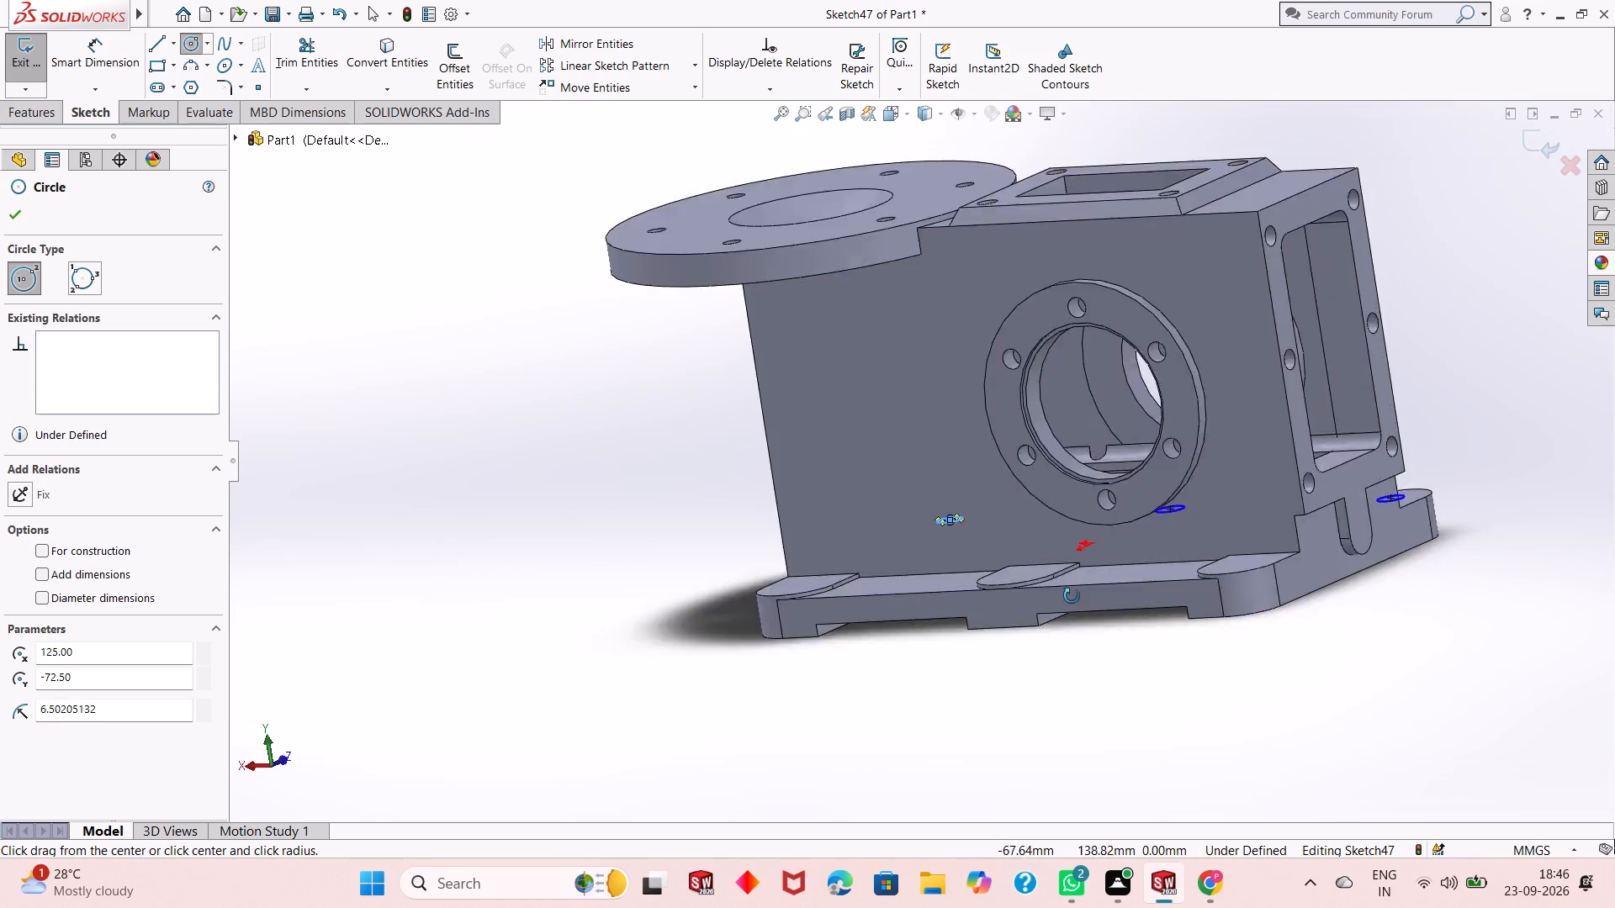
middle_click_drag(1072, 596, 1026, 758)
scroll(889, 562, "down", 3)
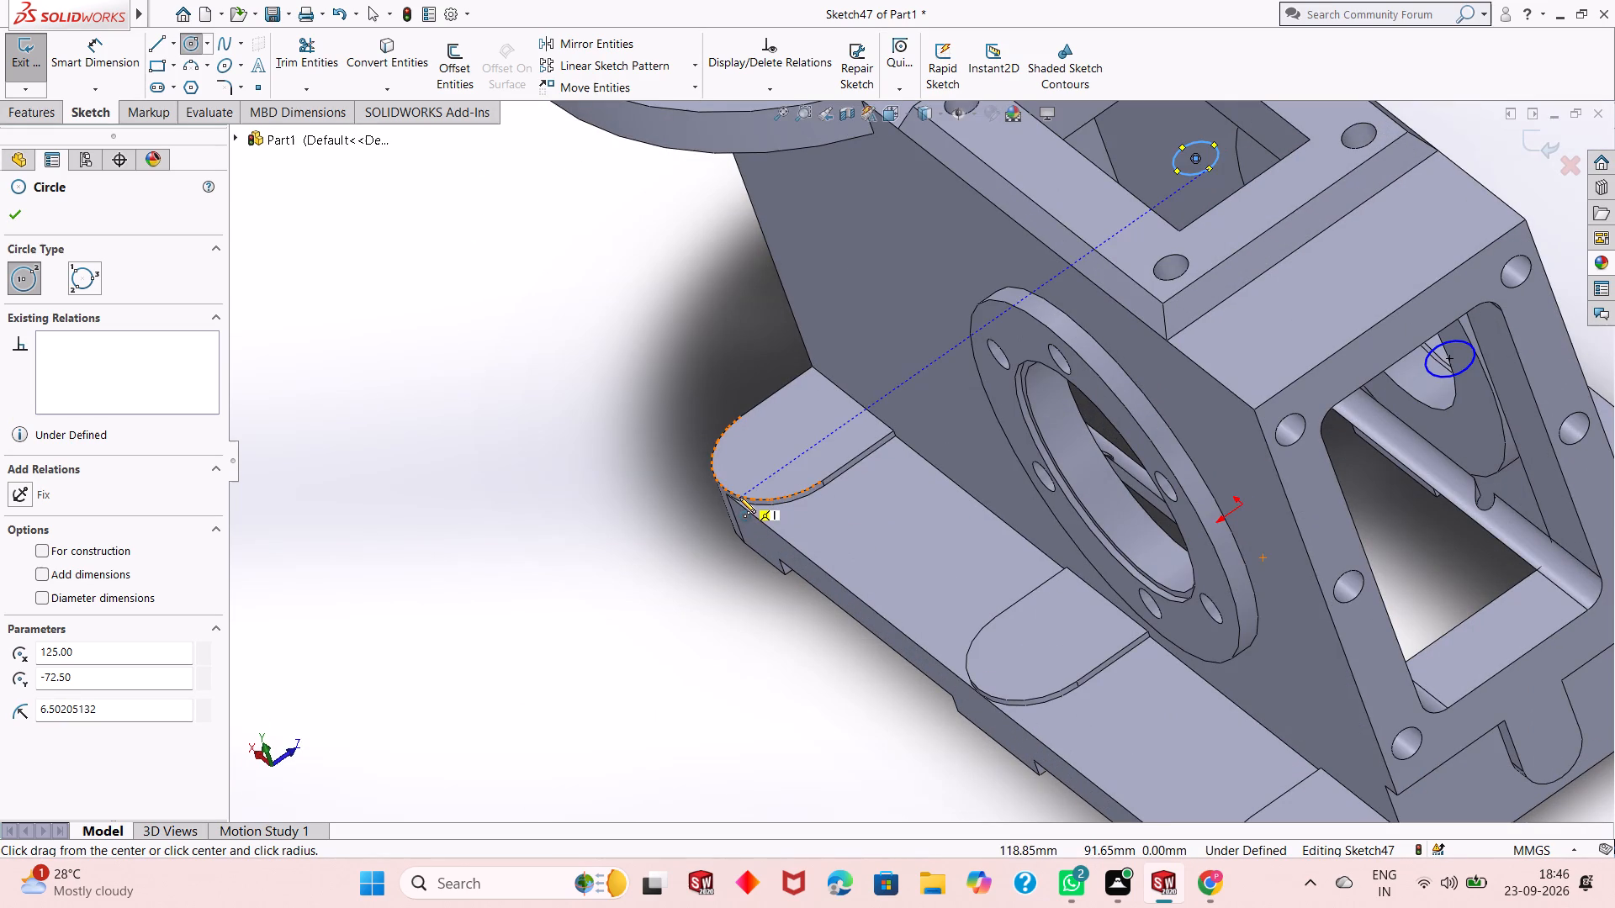
left_click(780, 449)
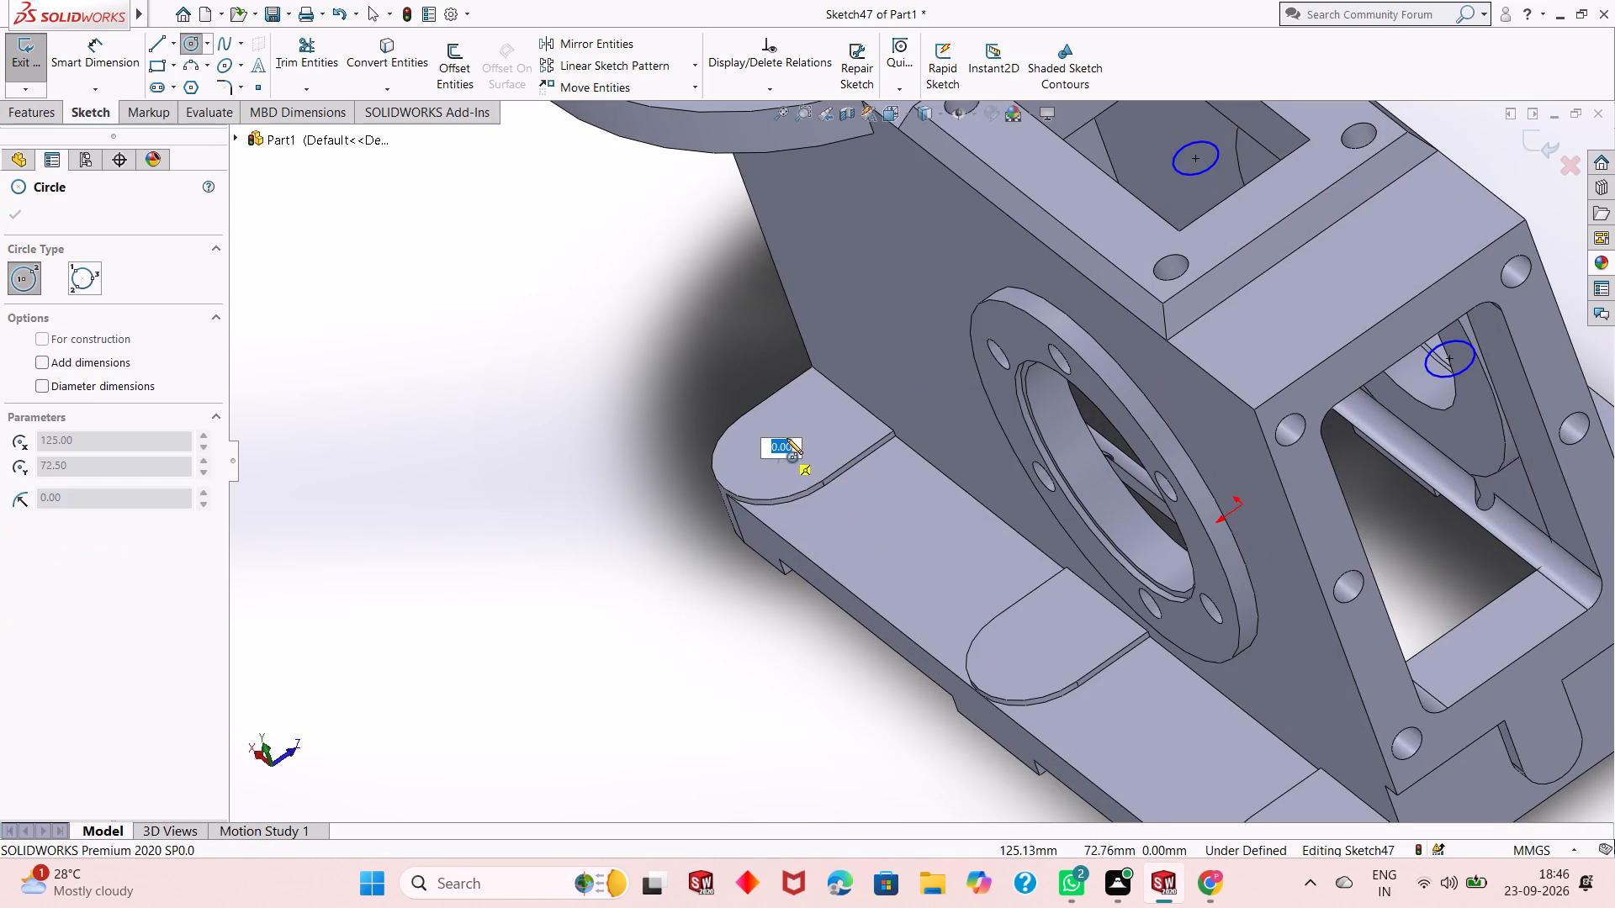
left_click(793, 432)
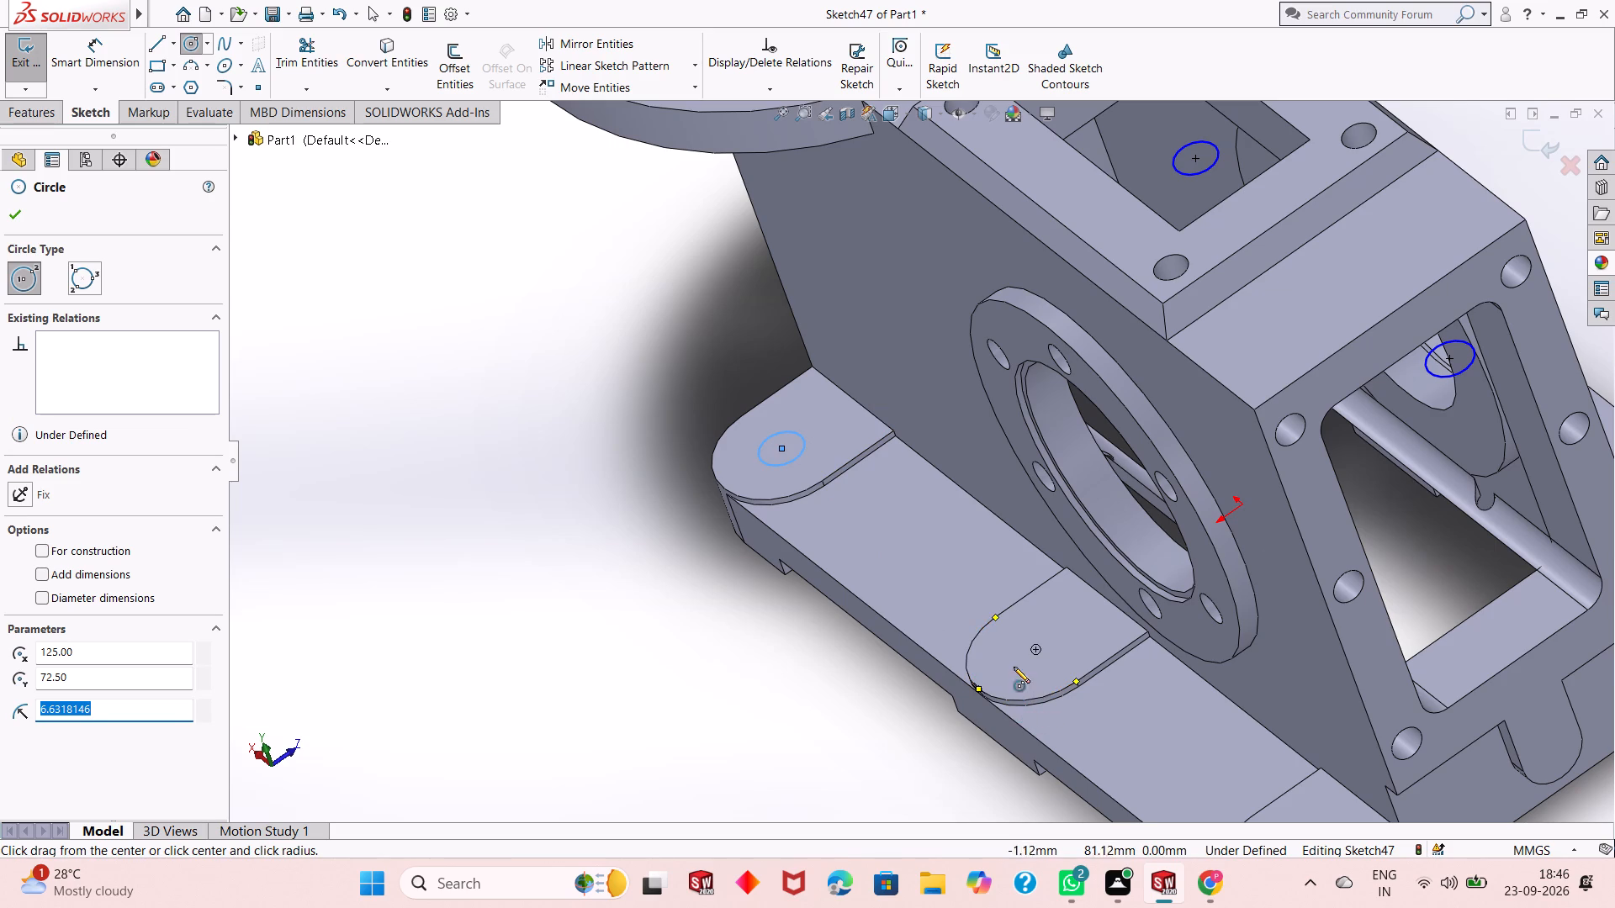
left_click(1035, 649)
left_click(1050, 633)
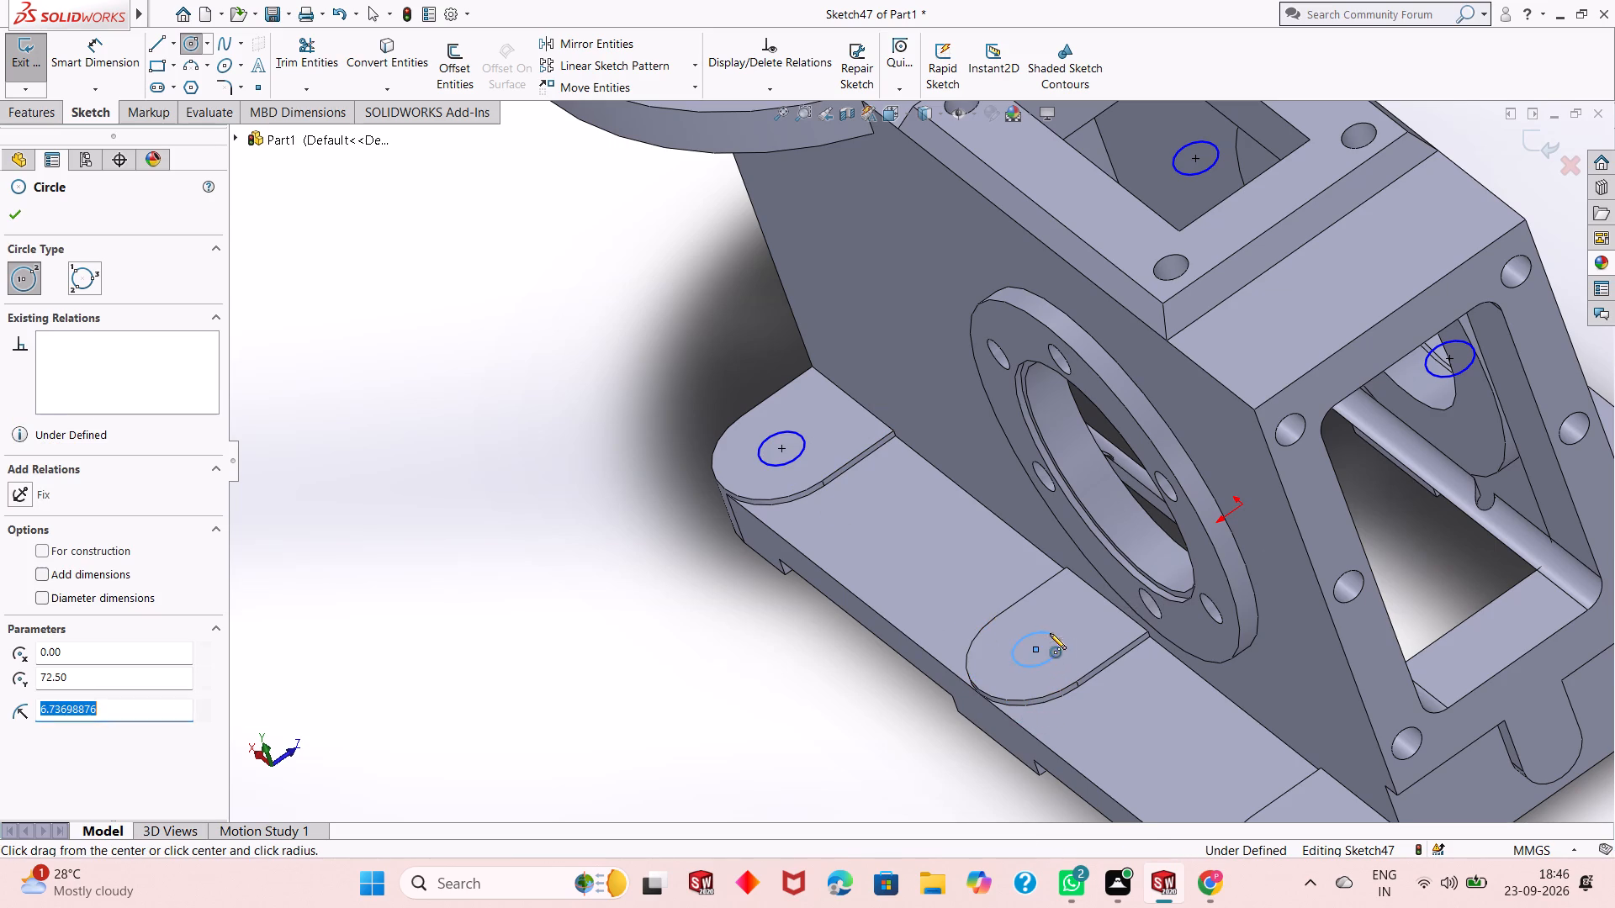
scroll(1072, 711, "up", 4)
scroll(1100, 695, "down", 3)
scroll(1031, 499, "down", 6)
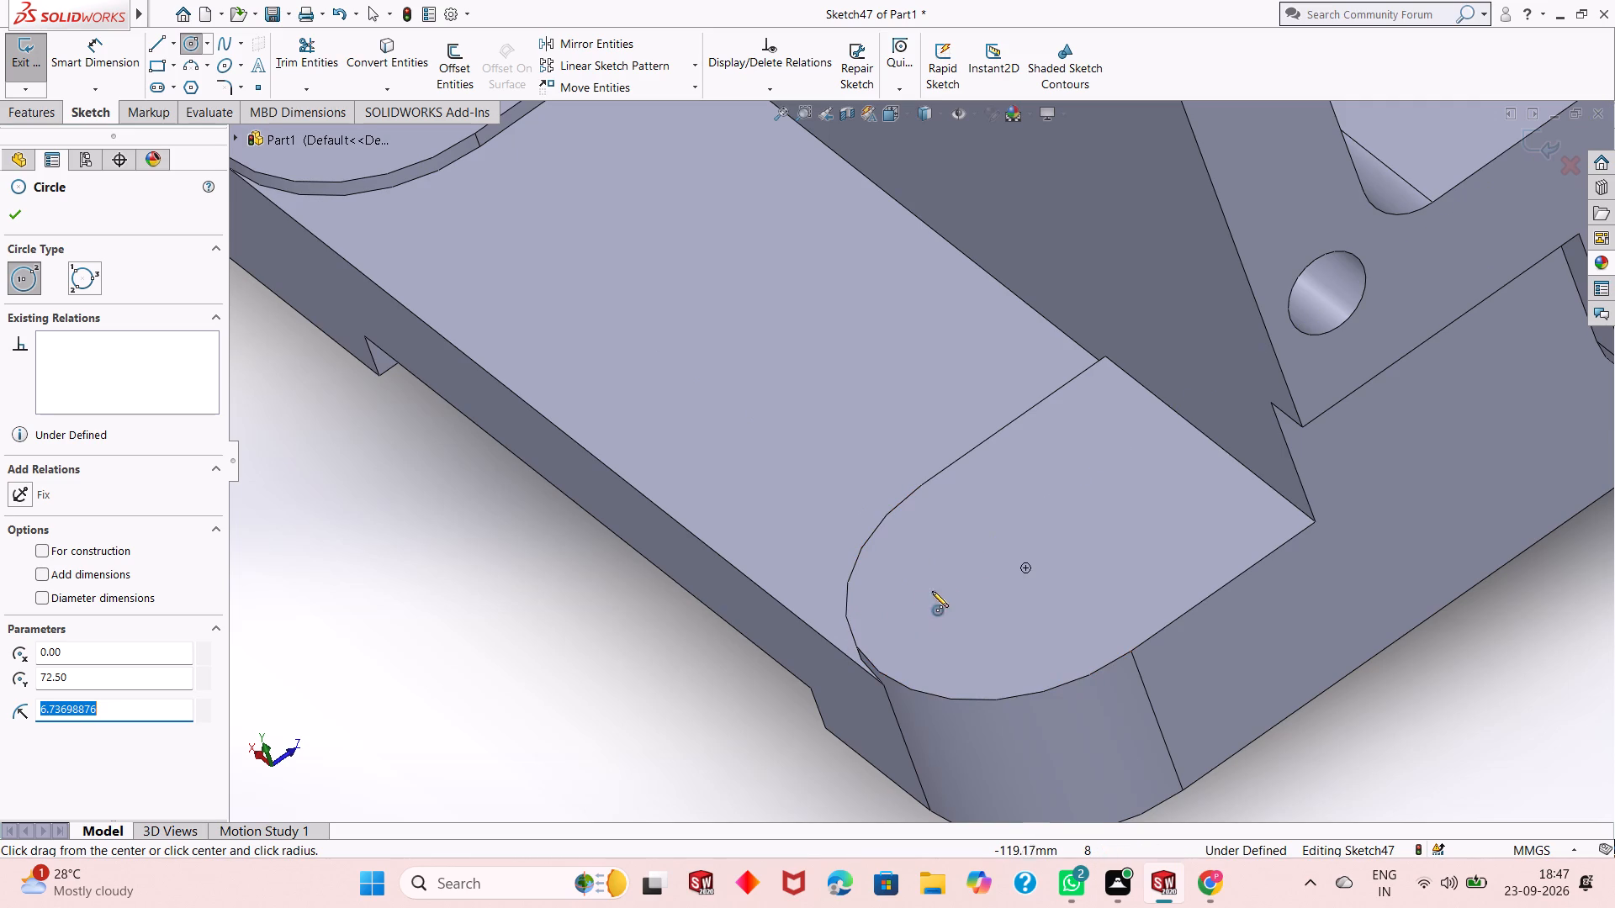
left_click(1025, 567)
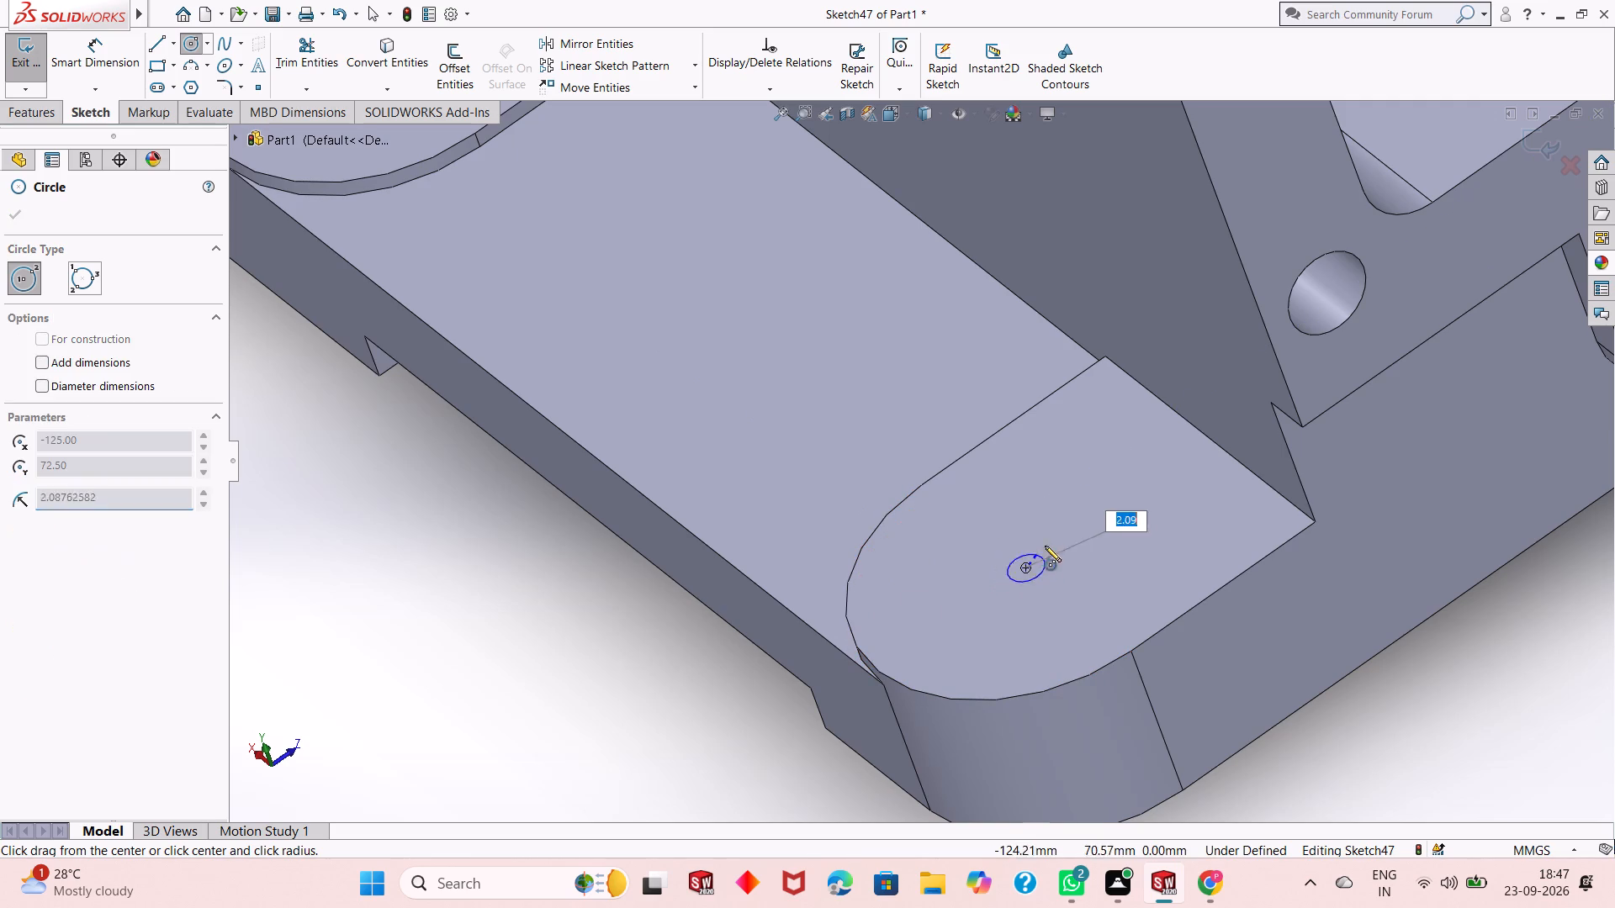
left_click(1062, 530)
left_click(13, 209)
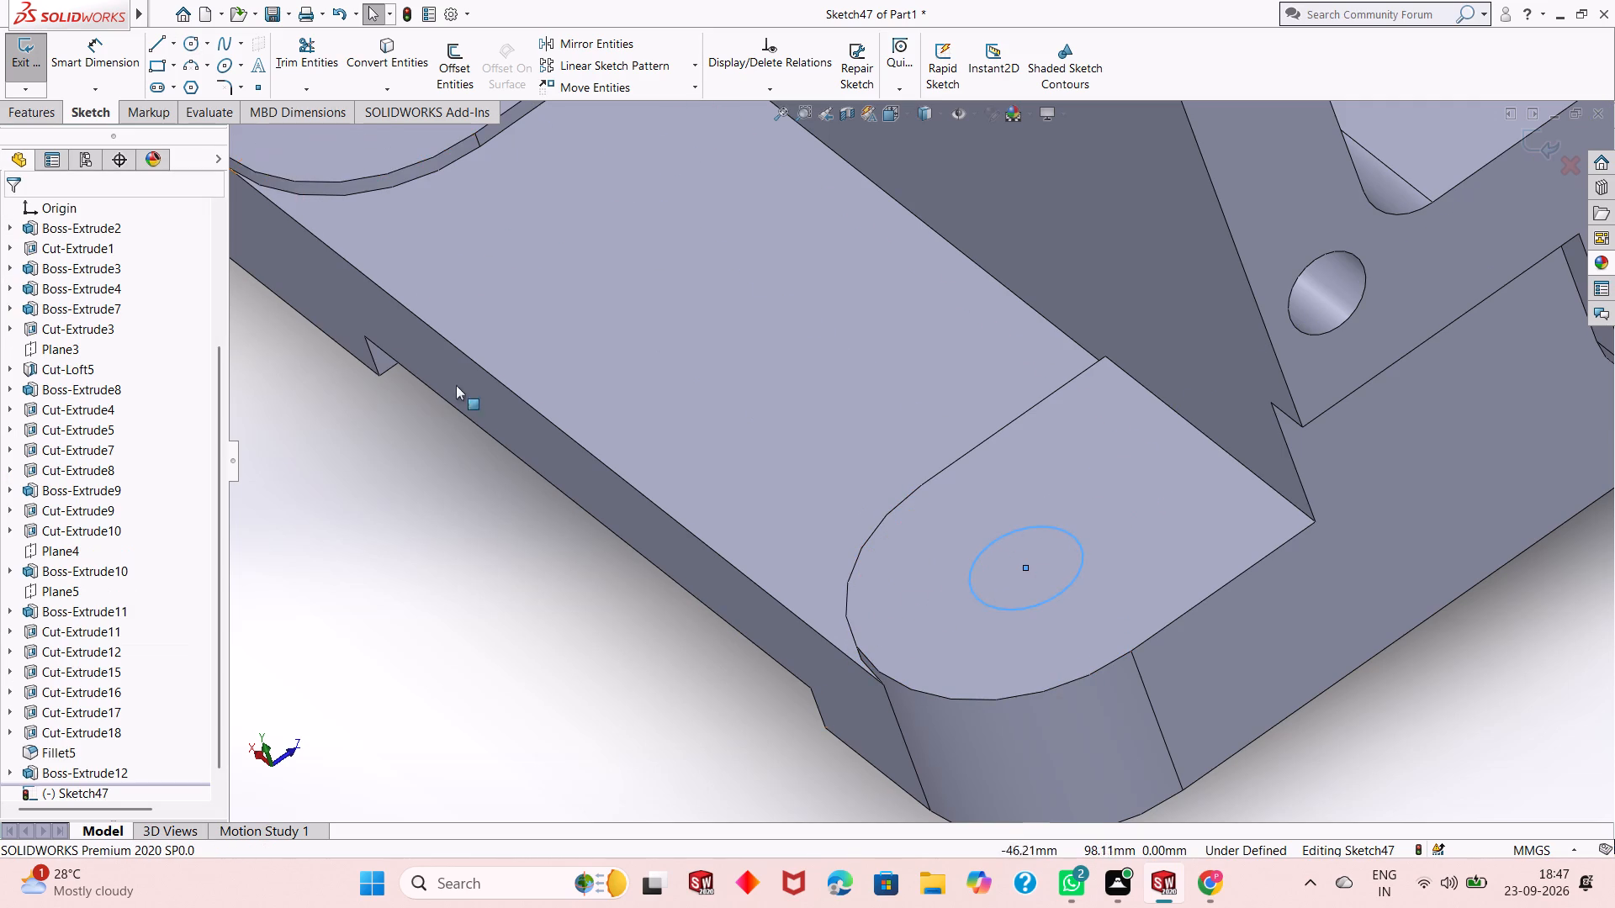
Dimension the three circles on the negative-Z ledge pads to a diameter of 12 mm each.
scroll(609, 479, "up", 7)
scroll(656, 193, "down", 3)
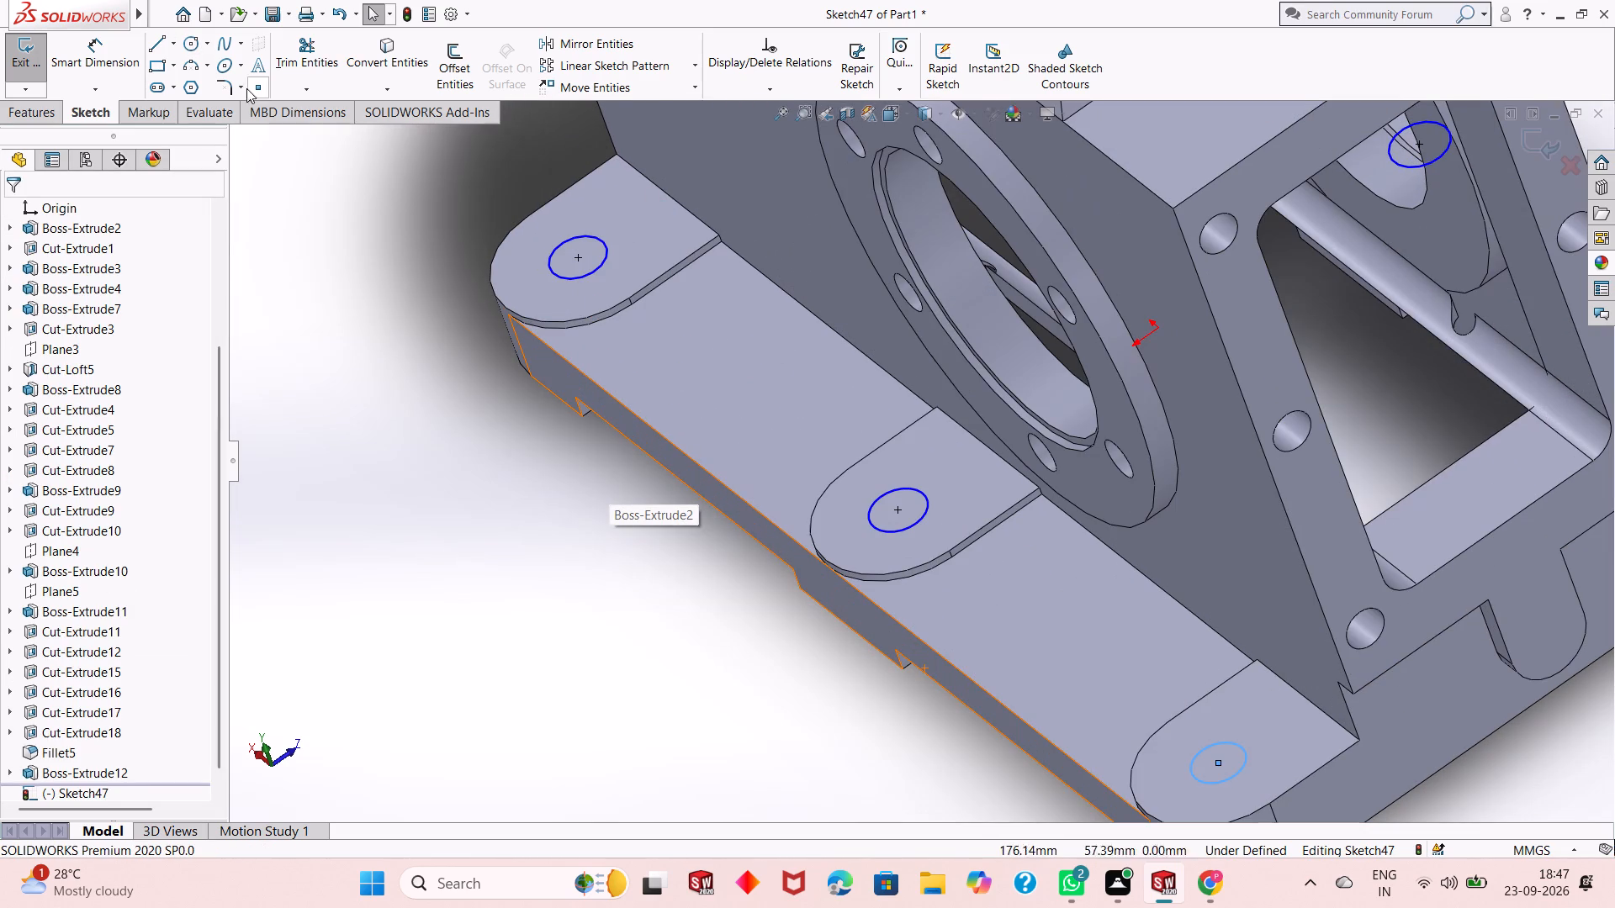
left_click(124, 62)
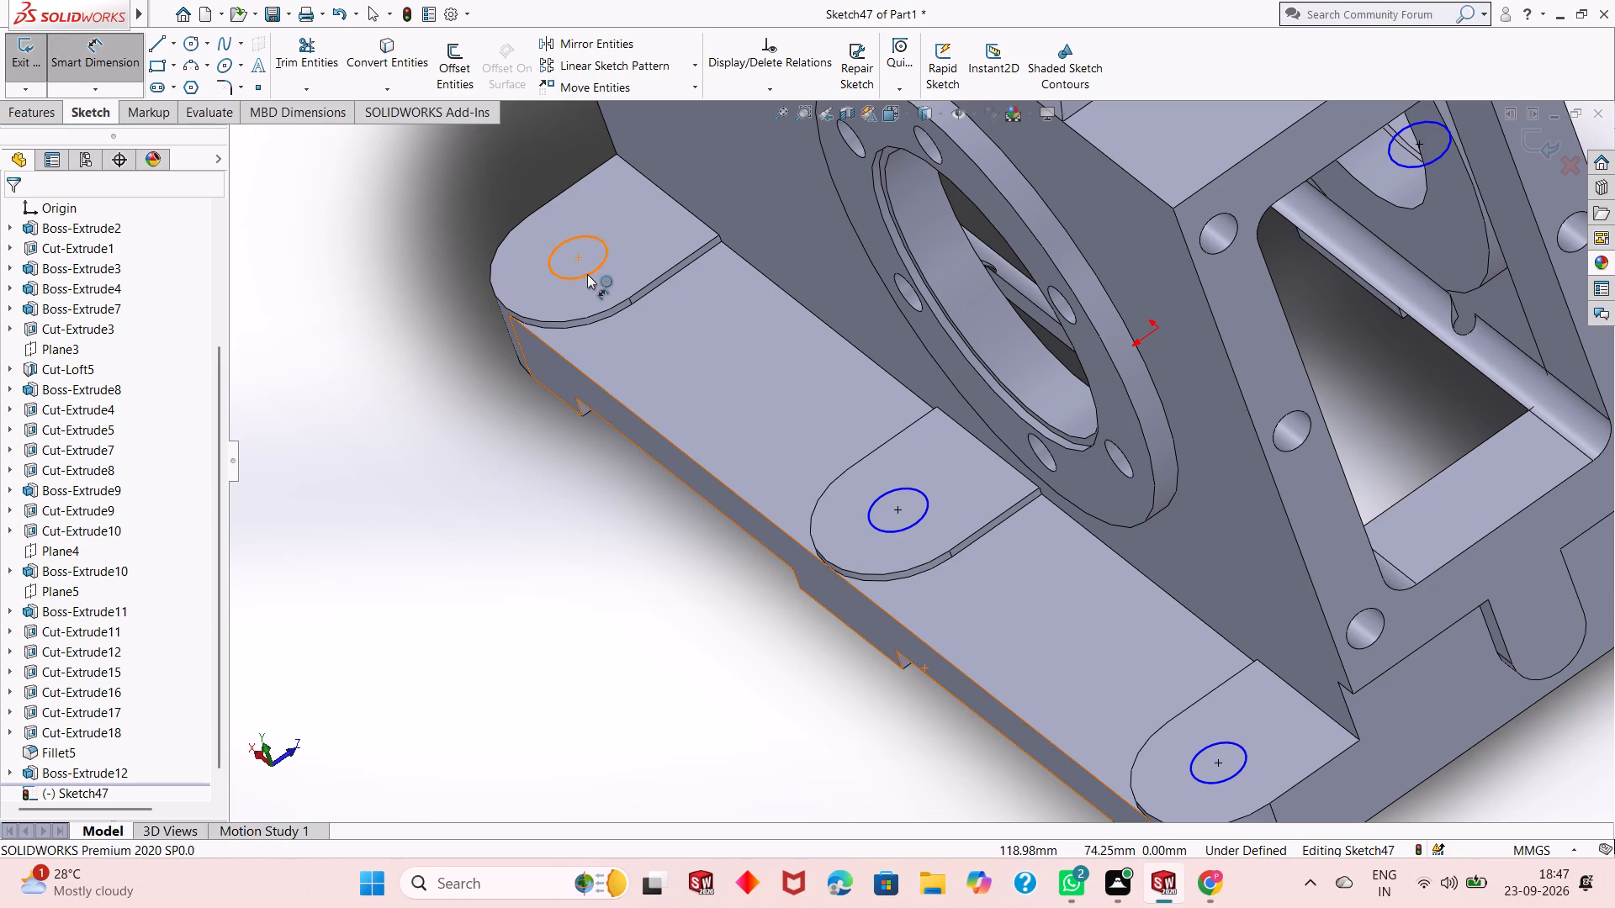
left_click(587, 274)
left_click(347, 404)
type("12")
key("Return")
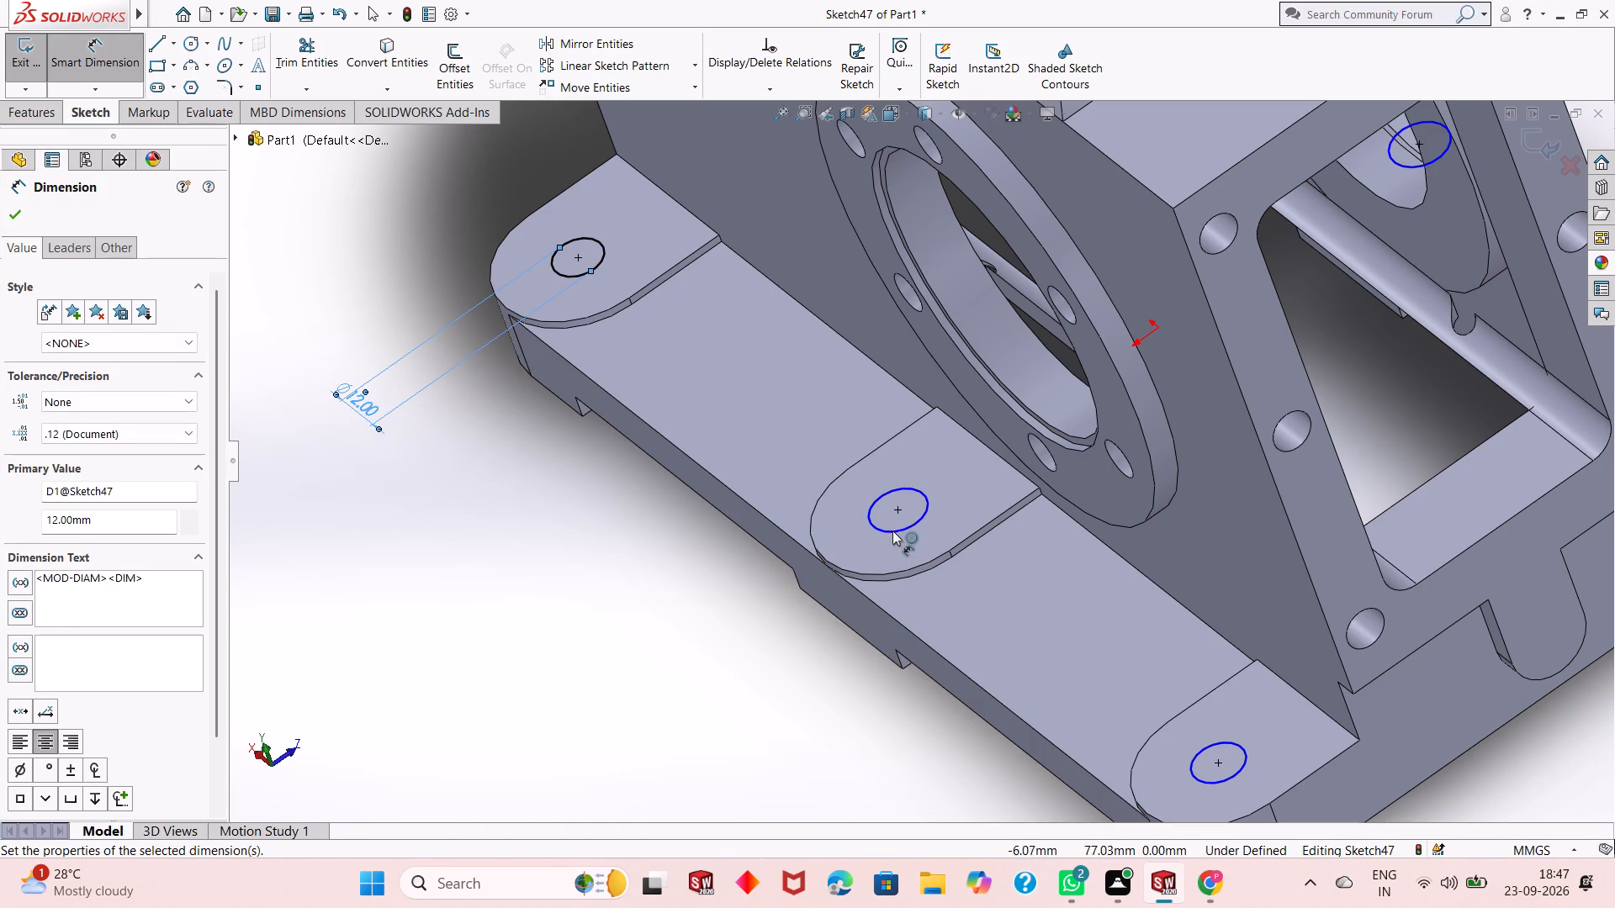
left_click(892, 531)
left_click(659, 652)
type("12")
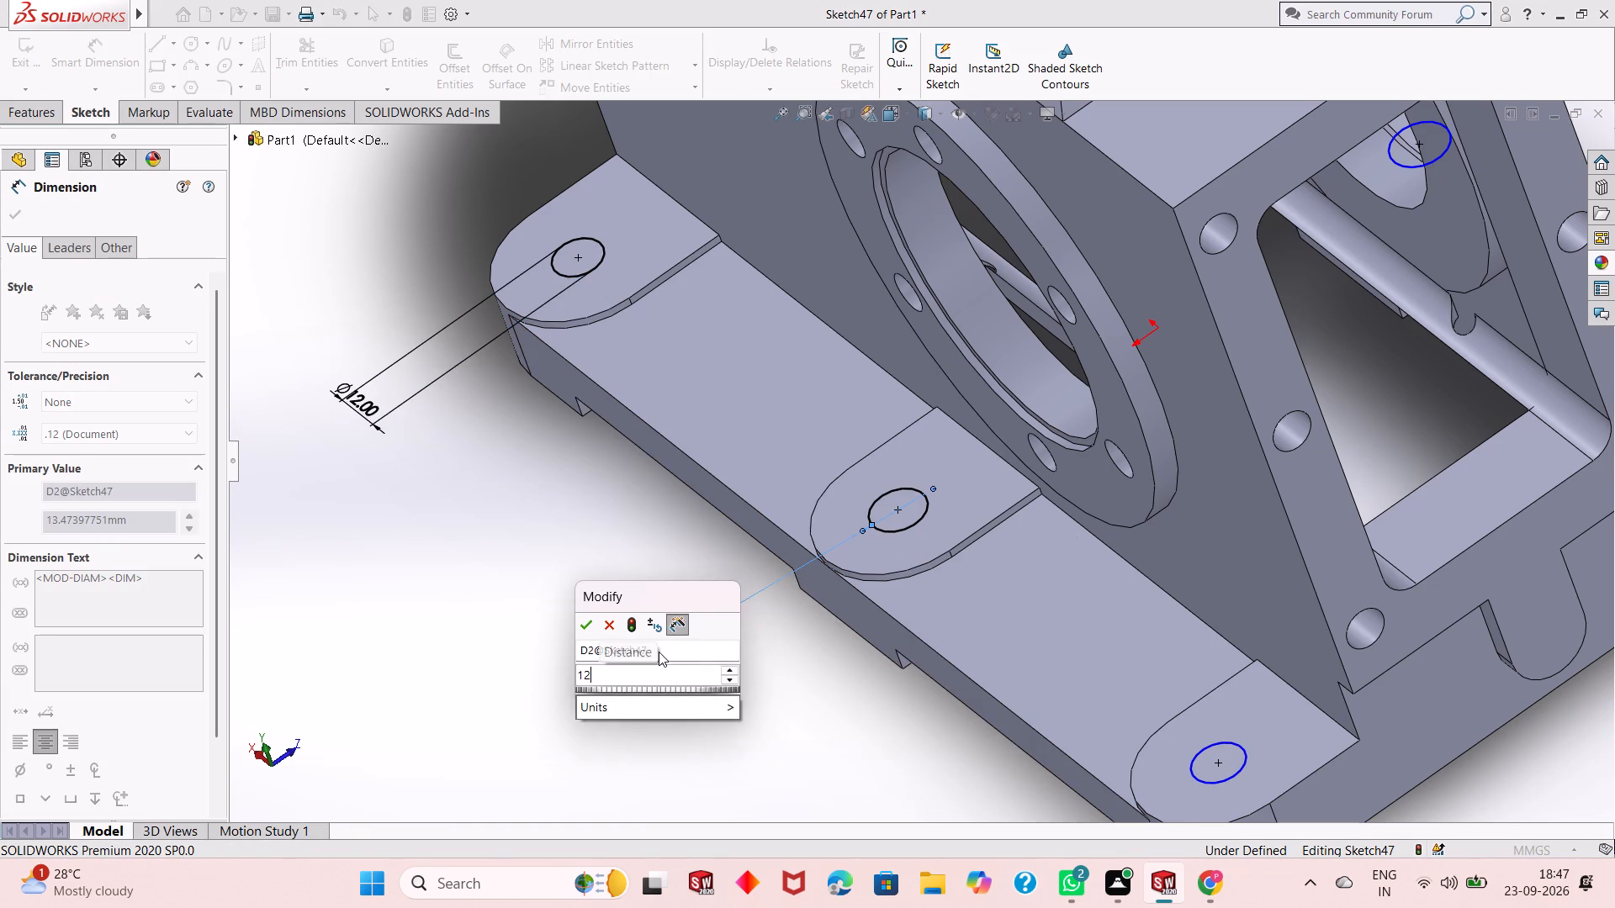
key("Return")
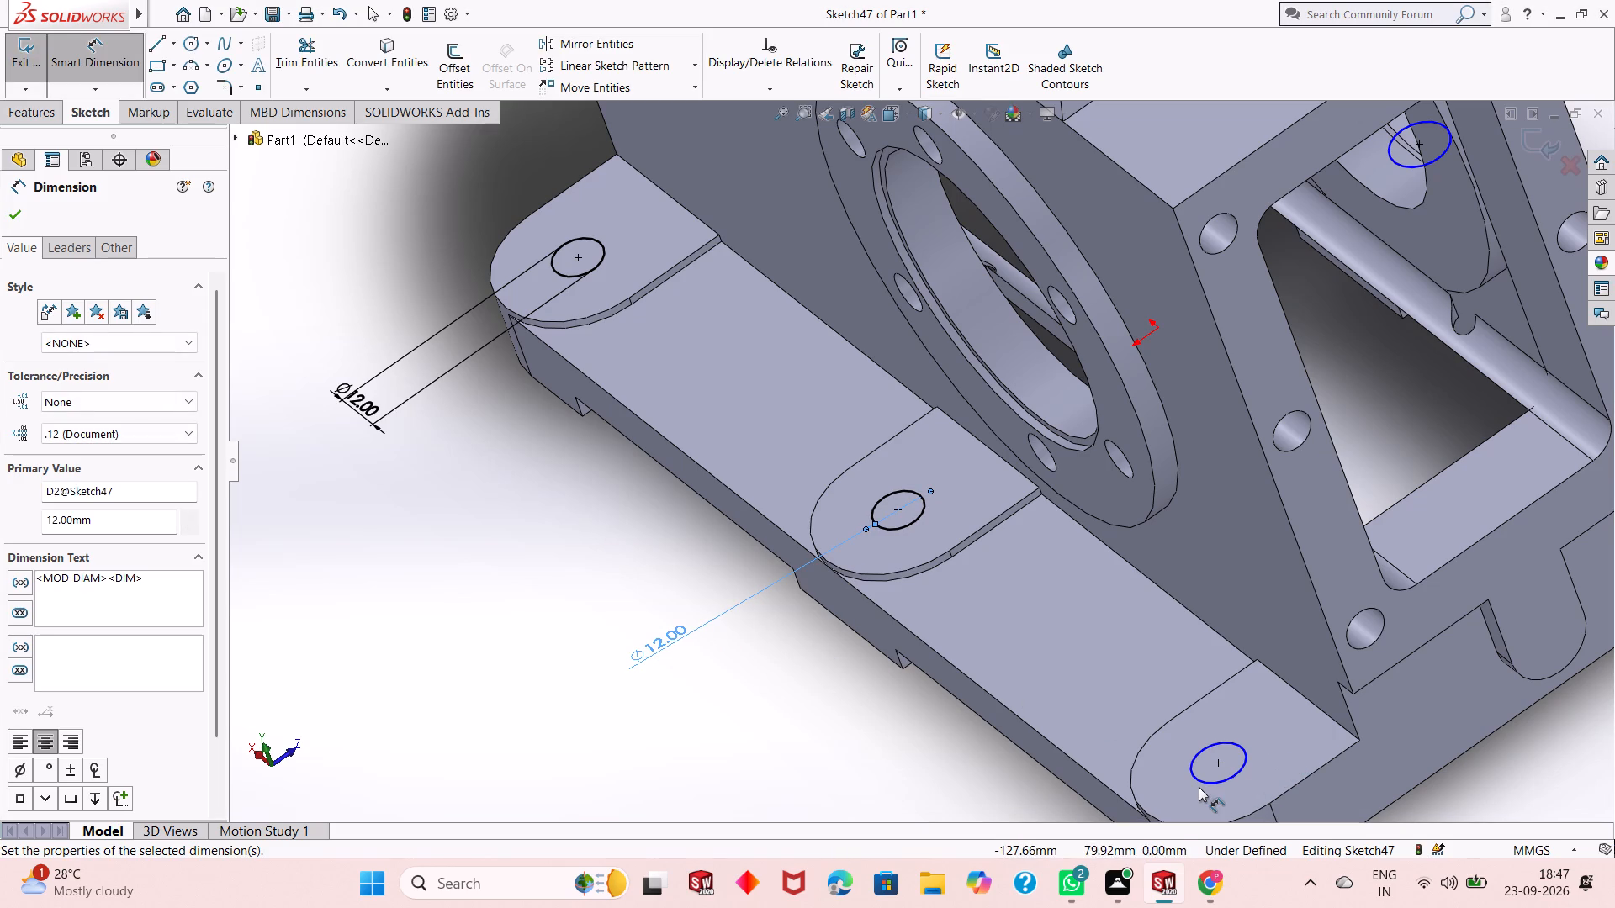
left_click(1197, 780)
left_click(934, 789)
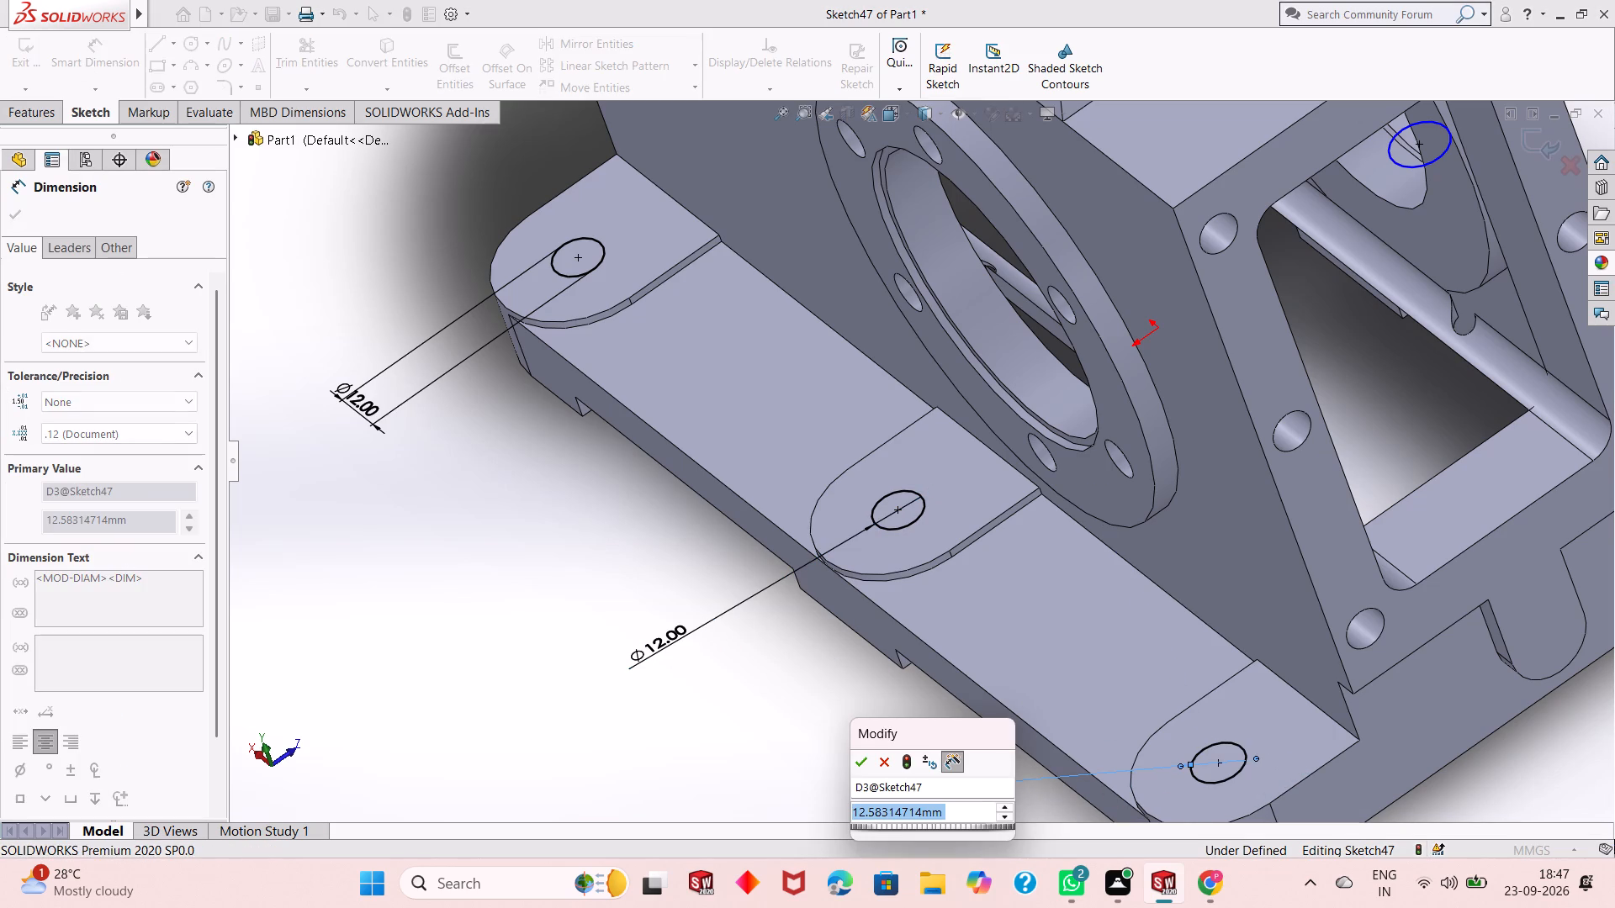
type("12")
key("Return")
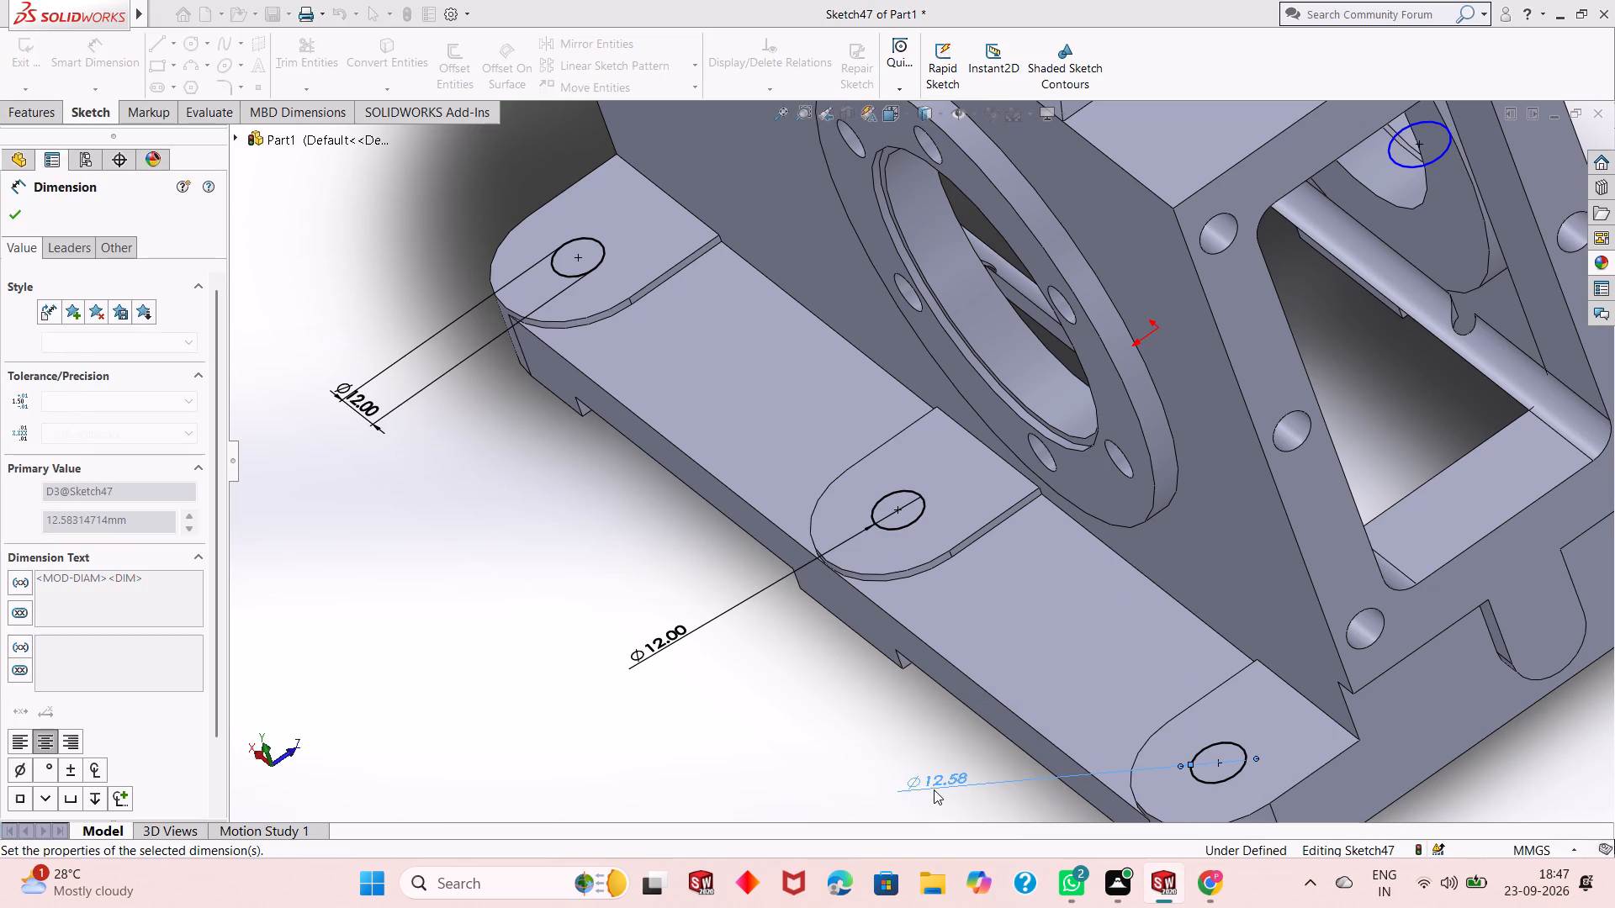
Dimension the three circles on the positive-Z ledge pads to a diameter of 12 mm each.
scroll(853, 700, "up", 1)
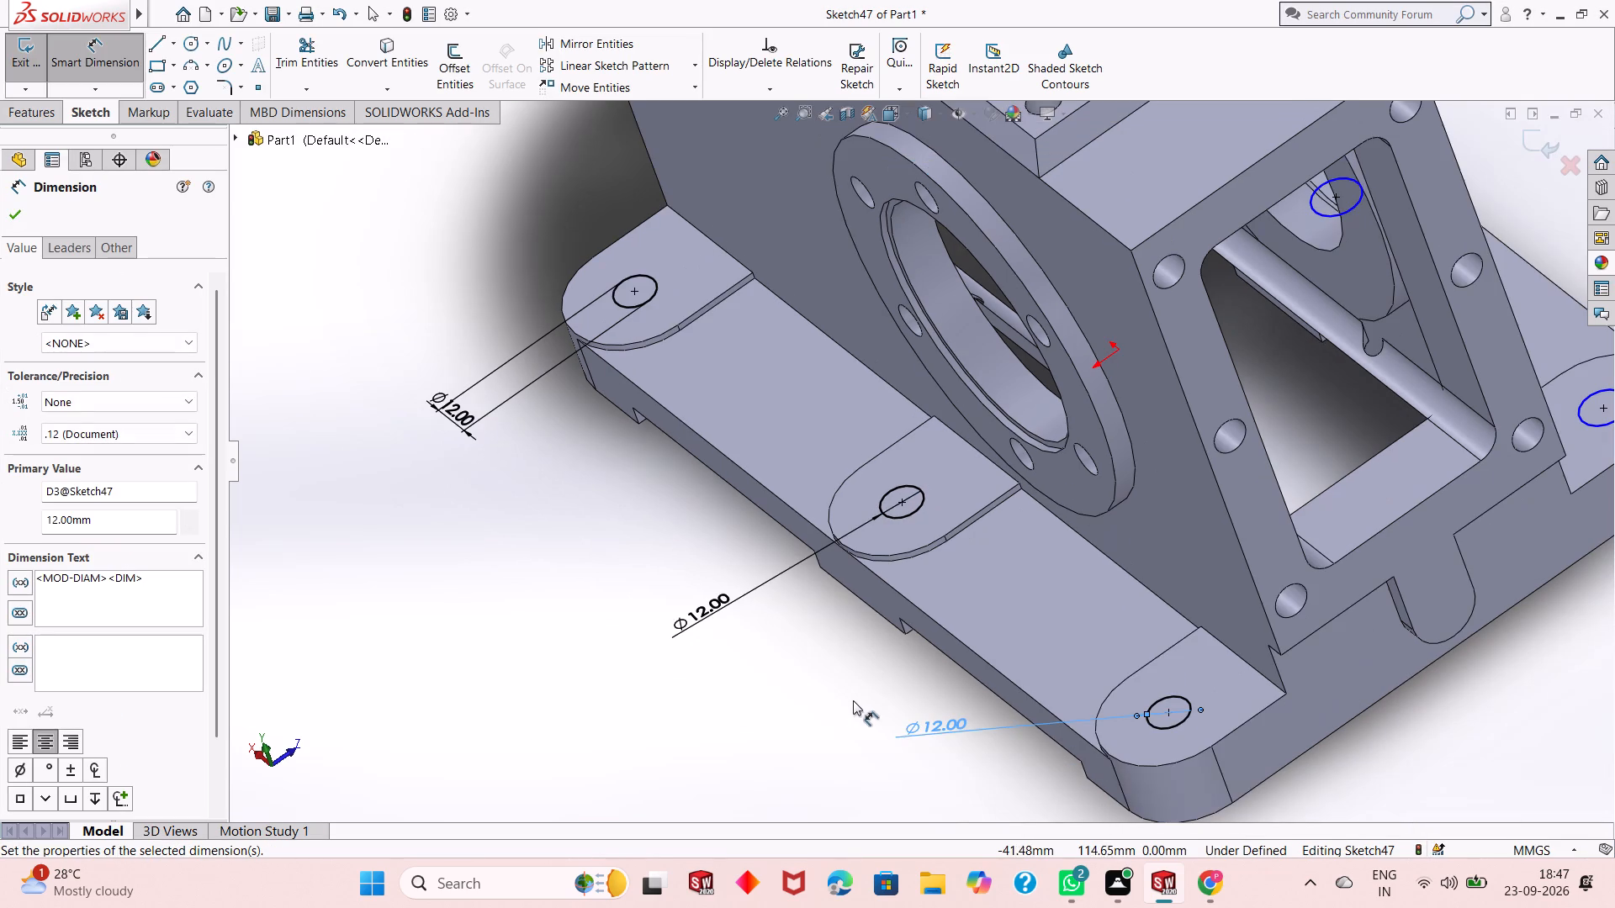
scroll(1022, 766, "up", 1)
middle_click_drag(1022, 766, 1022, 731)
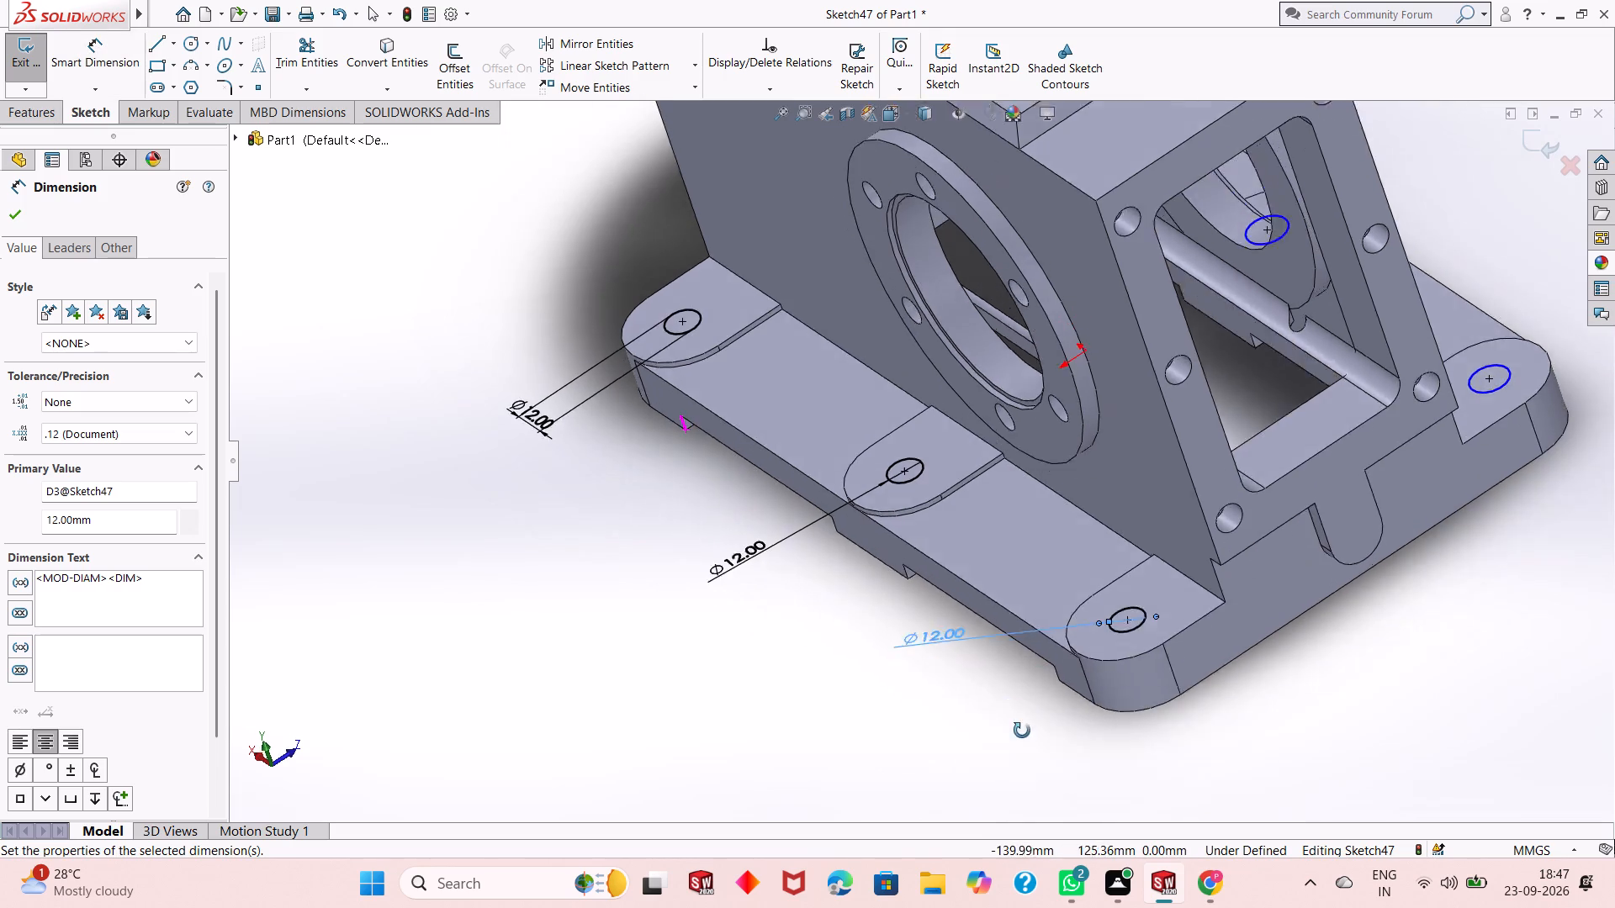
middle_click_drag(1022, 731, 847, 768)
scroll(693, 583, "up", 2)
middle_click_drag(1149, 423, 1065, 503)
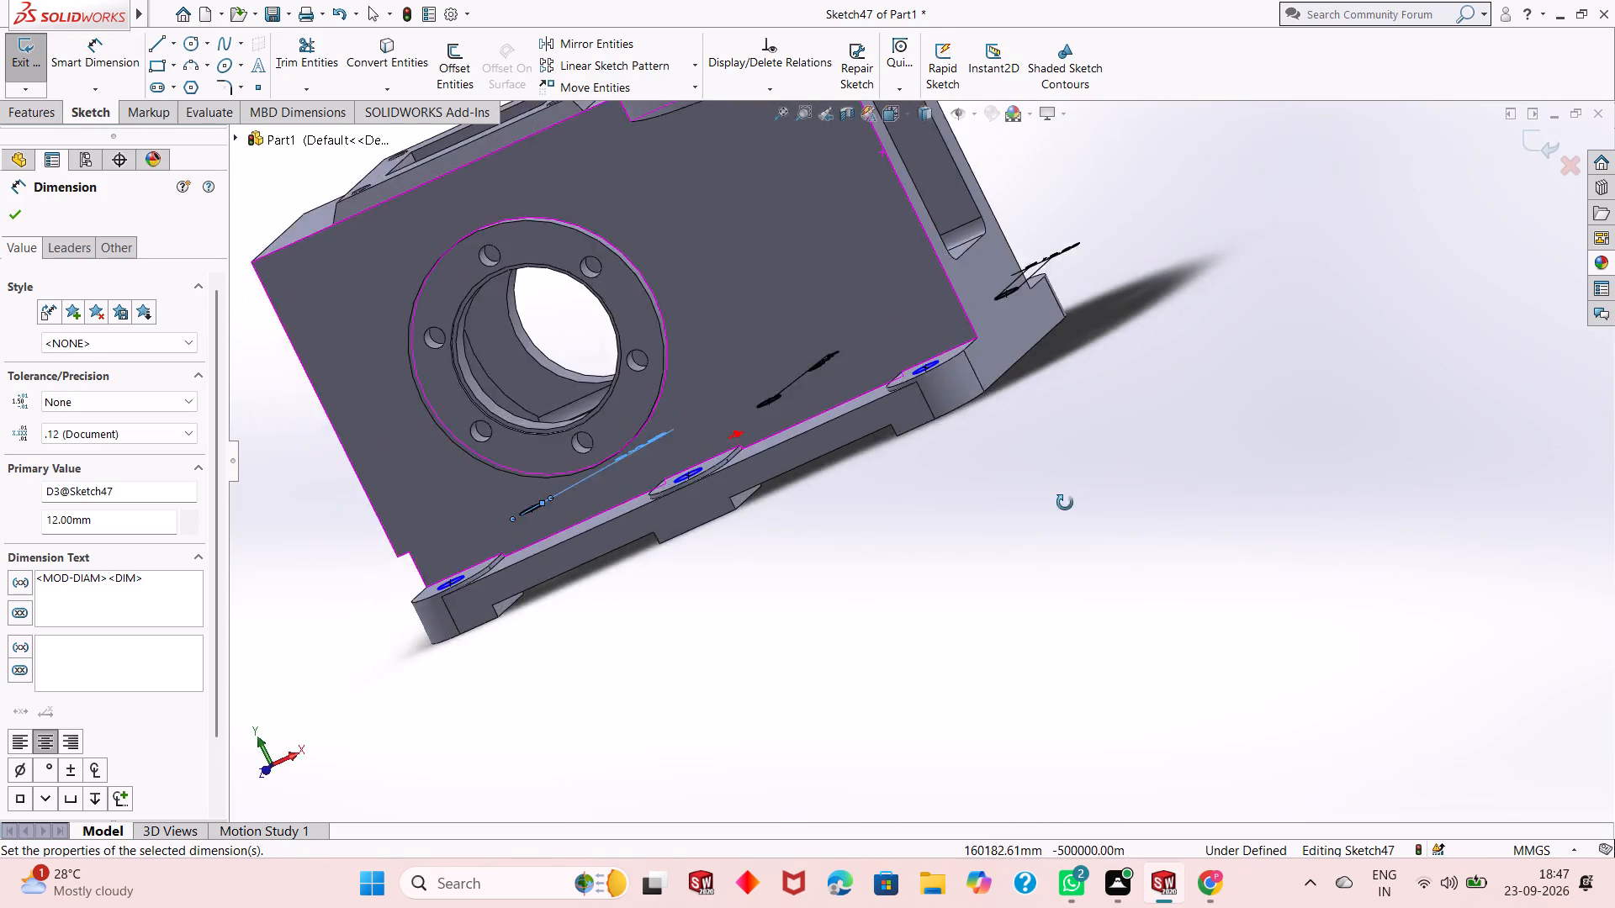
middle_click_drag(1065, 503, 1019, 710)
scroll(845, 136, "down", 4)
scroll(368, 404, "up", 2)
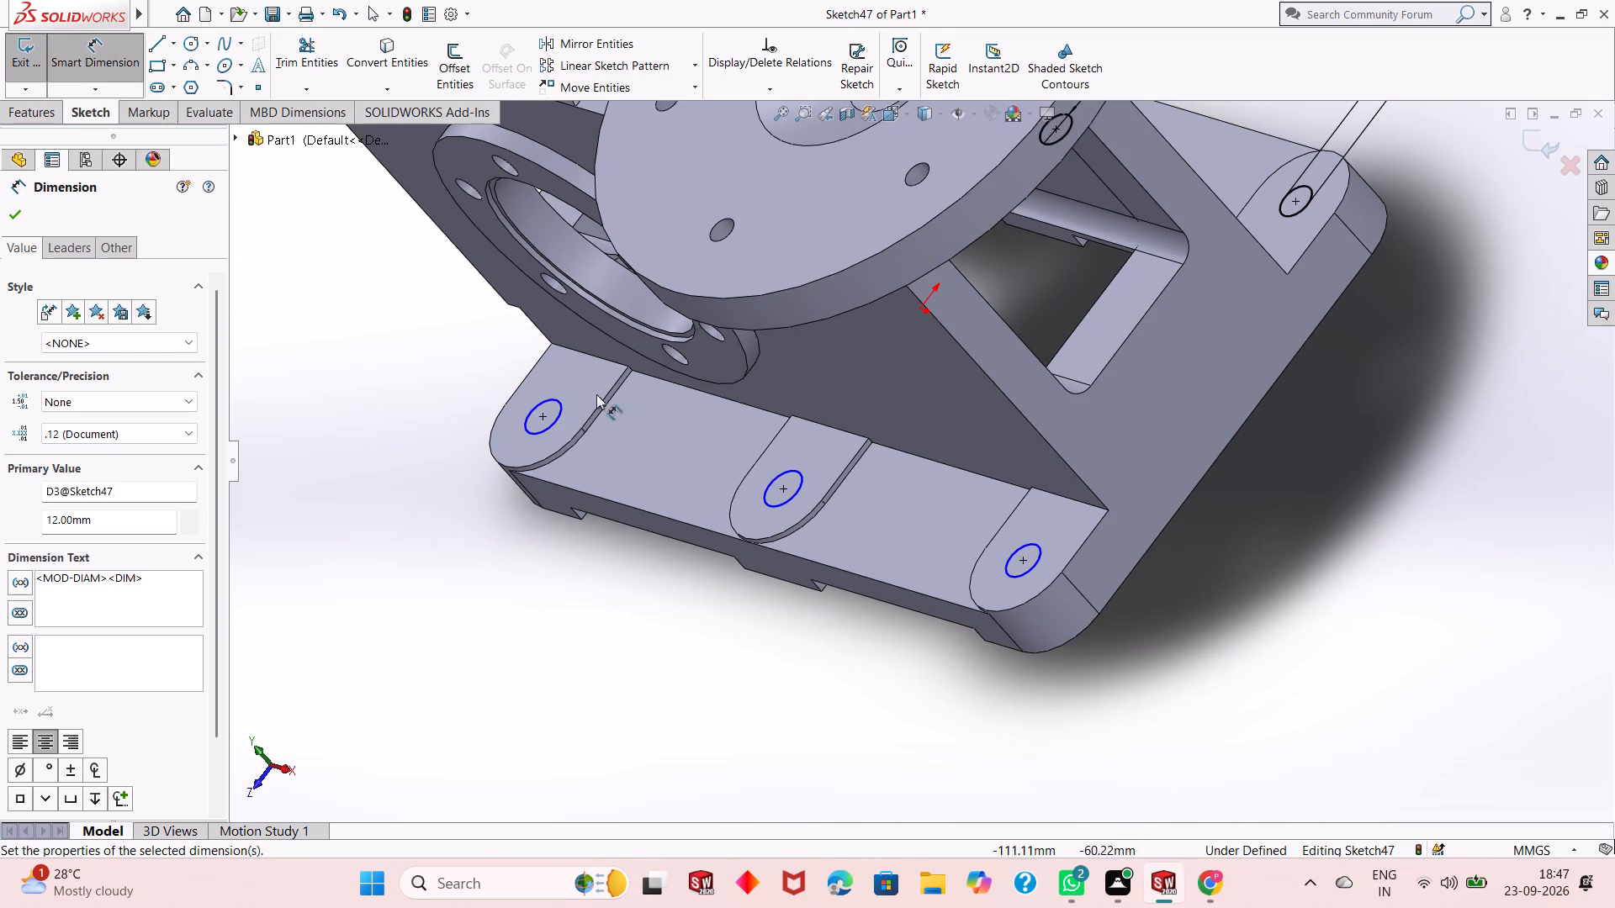
left_click(522, 430)
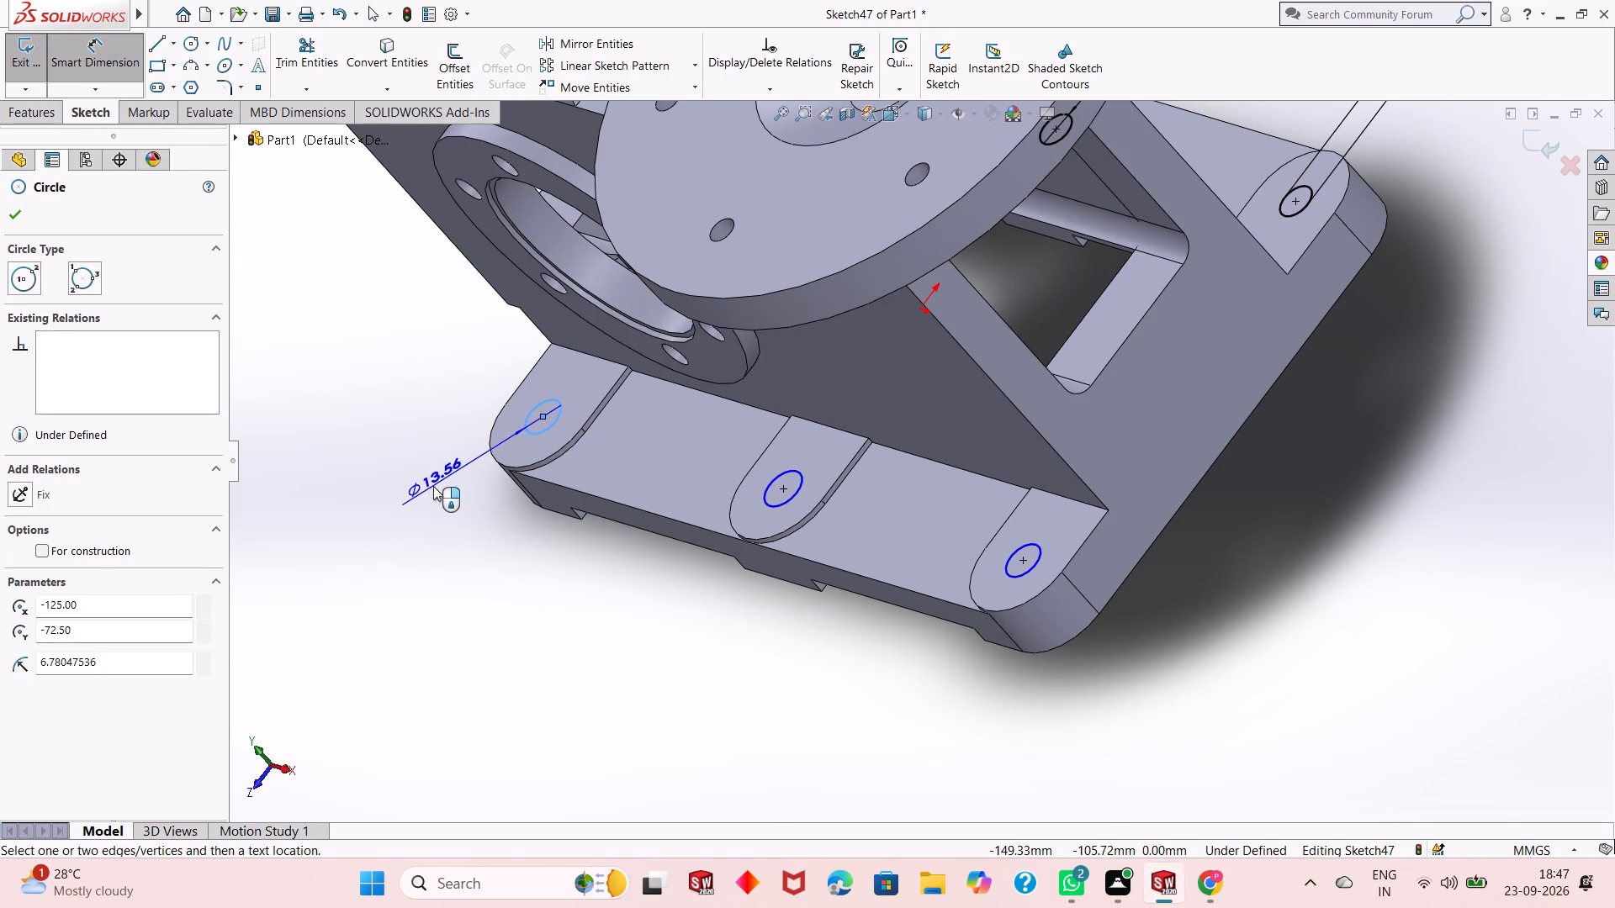
left_click(433, 486)
type("12")
key("Return")
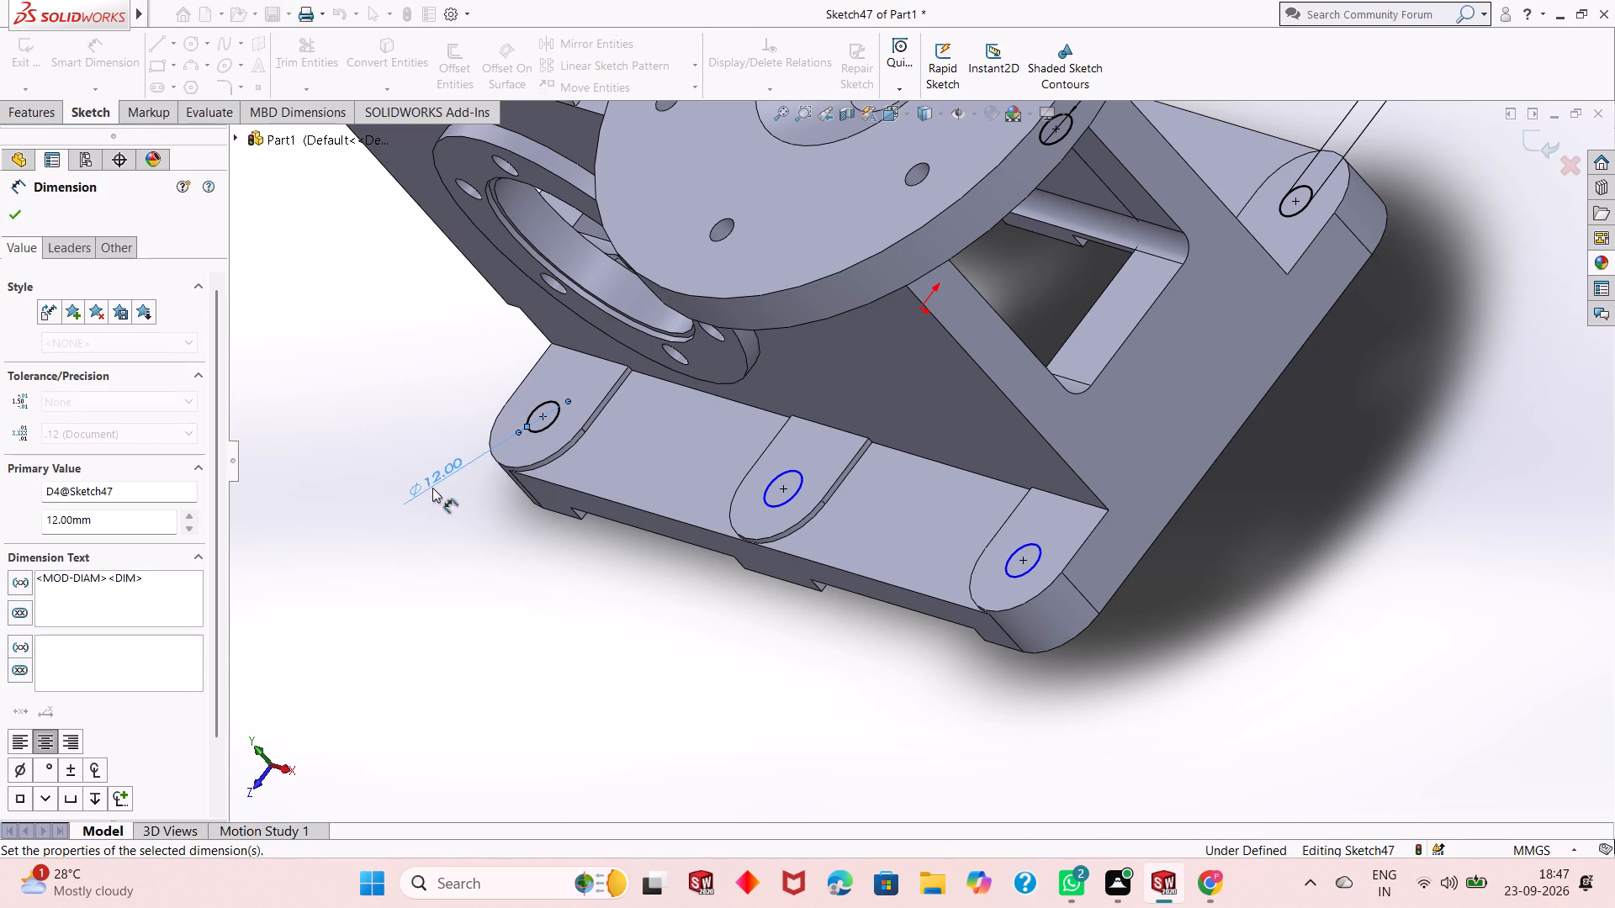
scroll(814, 504, "down", 3)
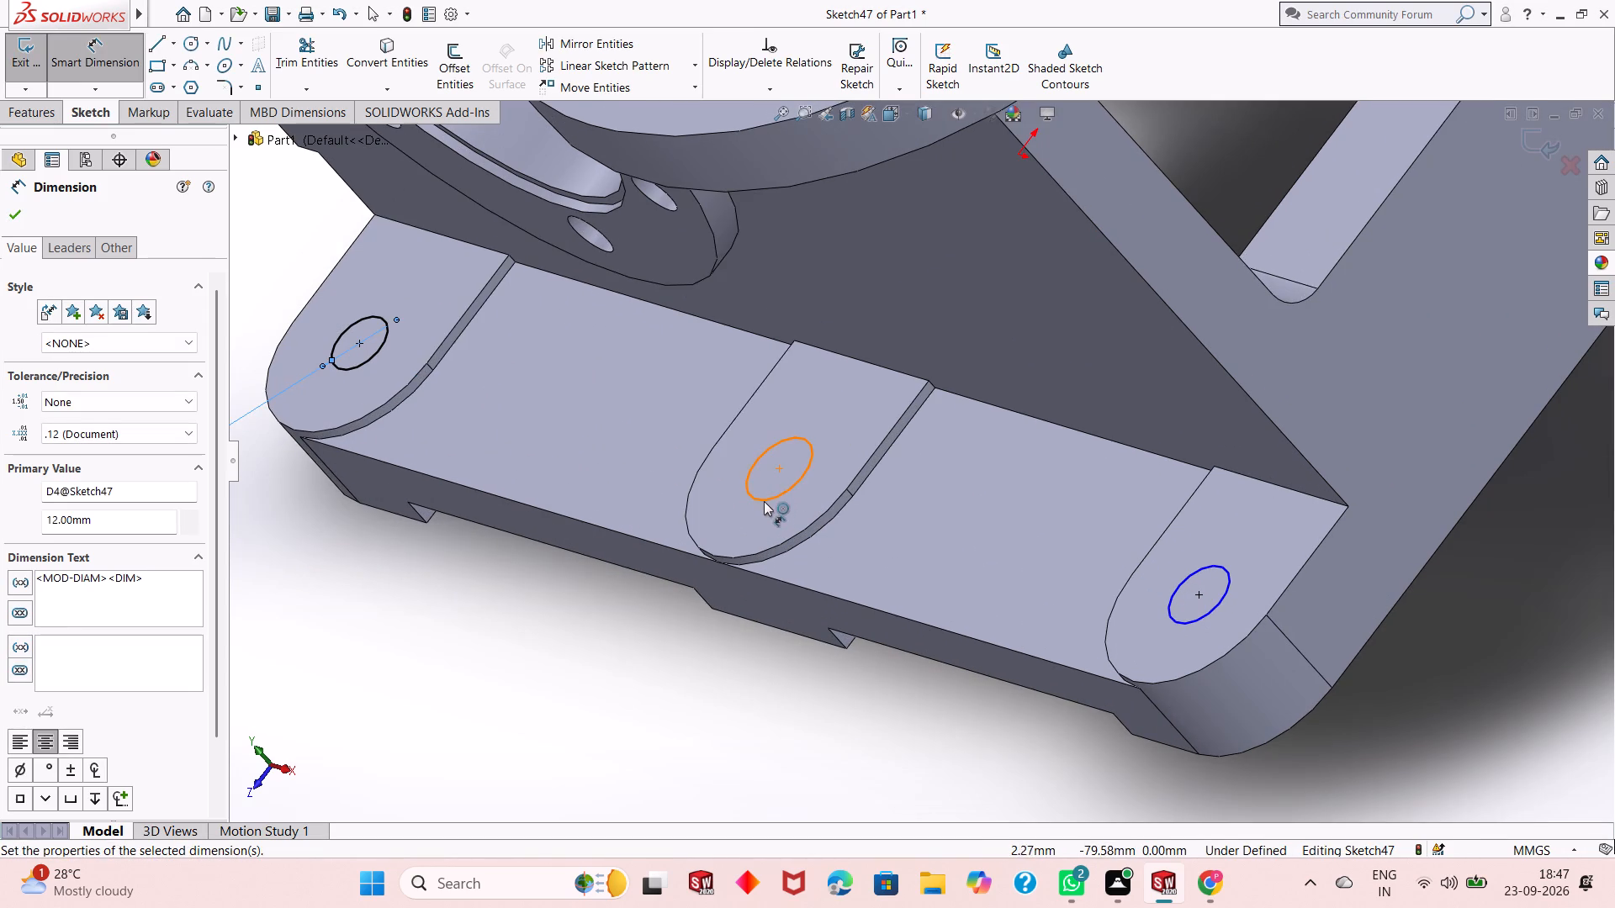
left_click(764, 500)
left_click(549, 631)
type("12")
key("Return")
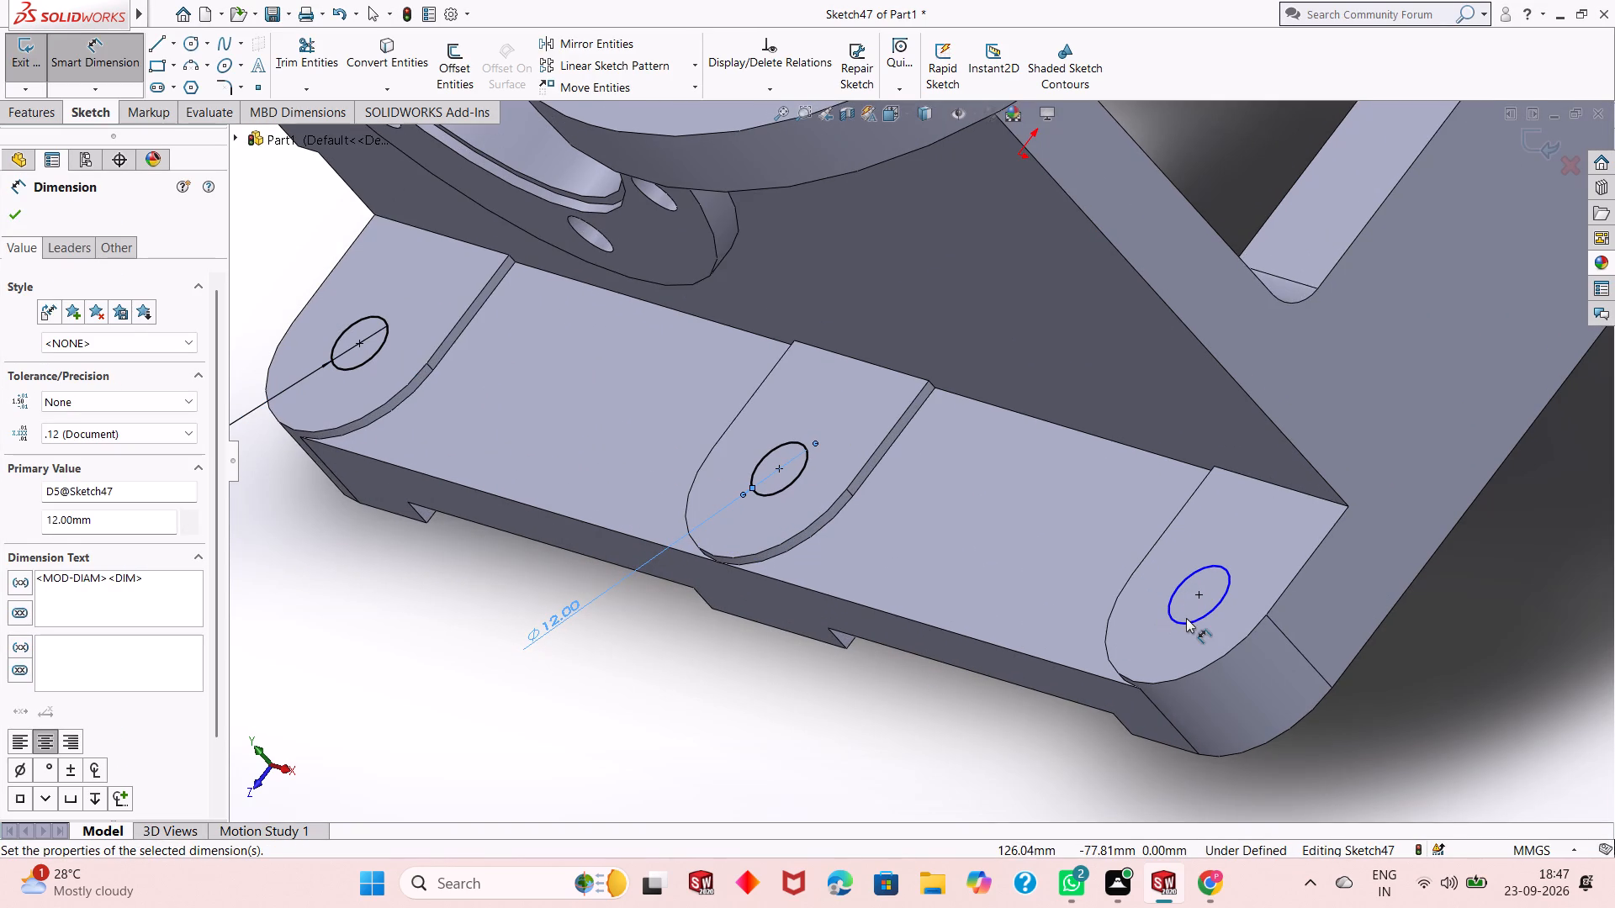
left_click(1194, 623)
left_click(874, 773)
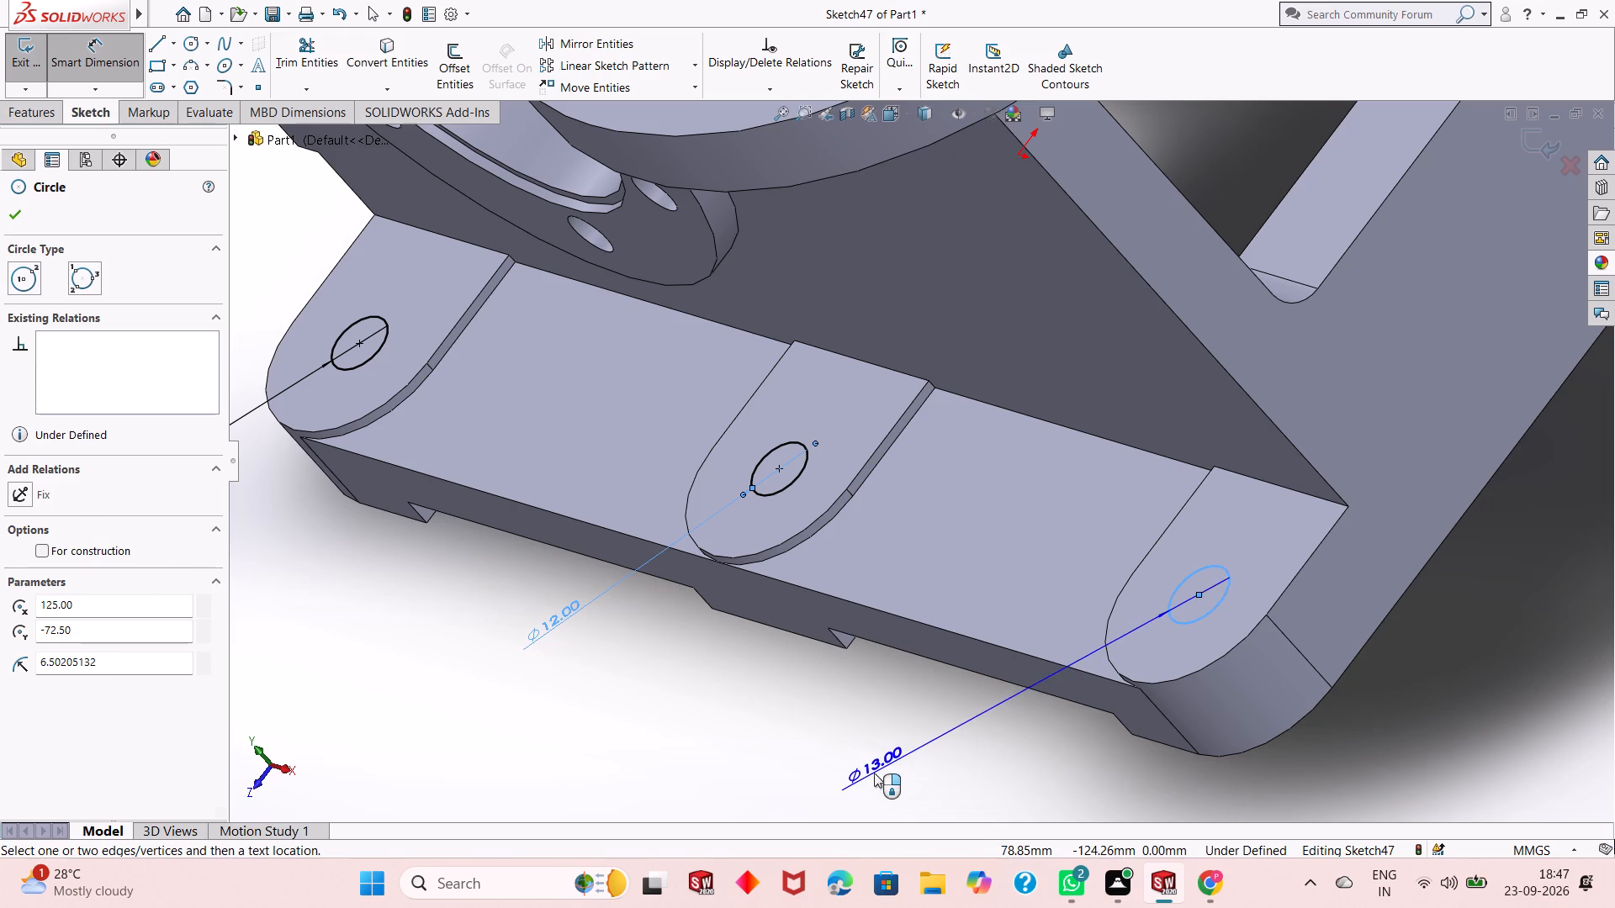
type("12")
key("Return")
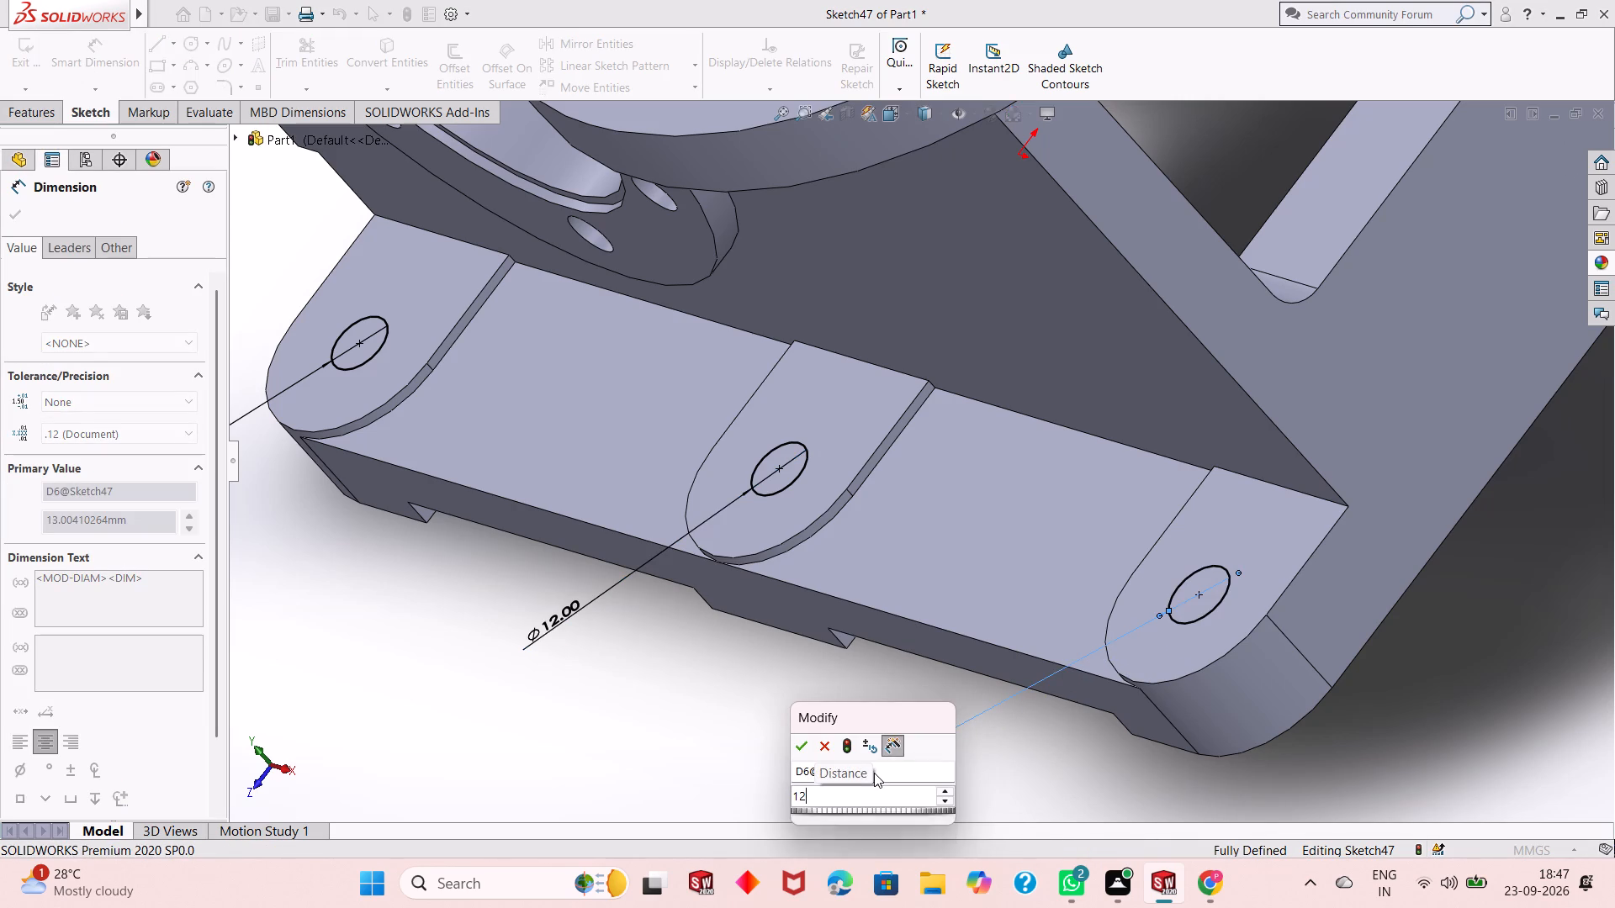
right_click(690, 707)
left_click(735, 768)
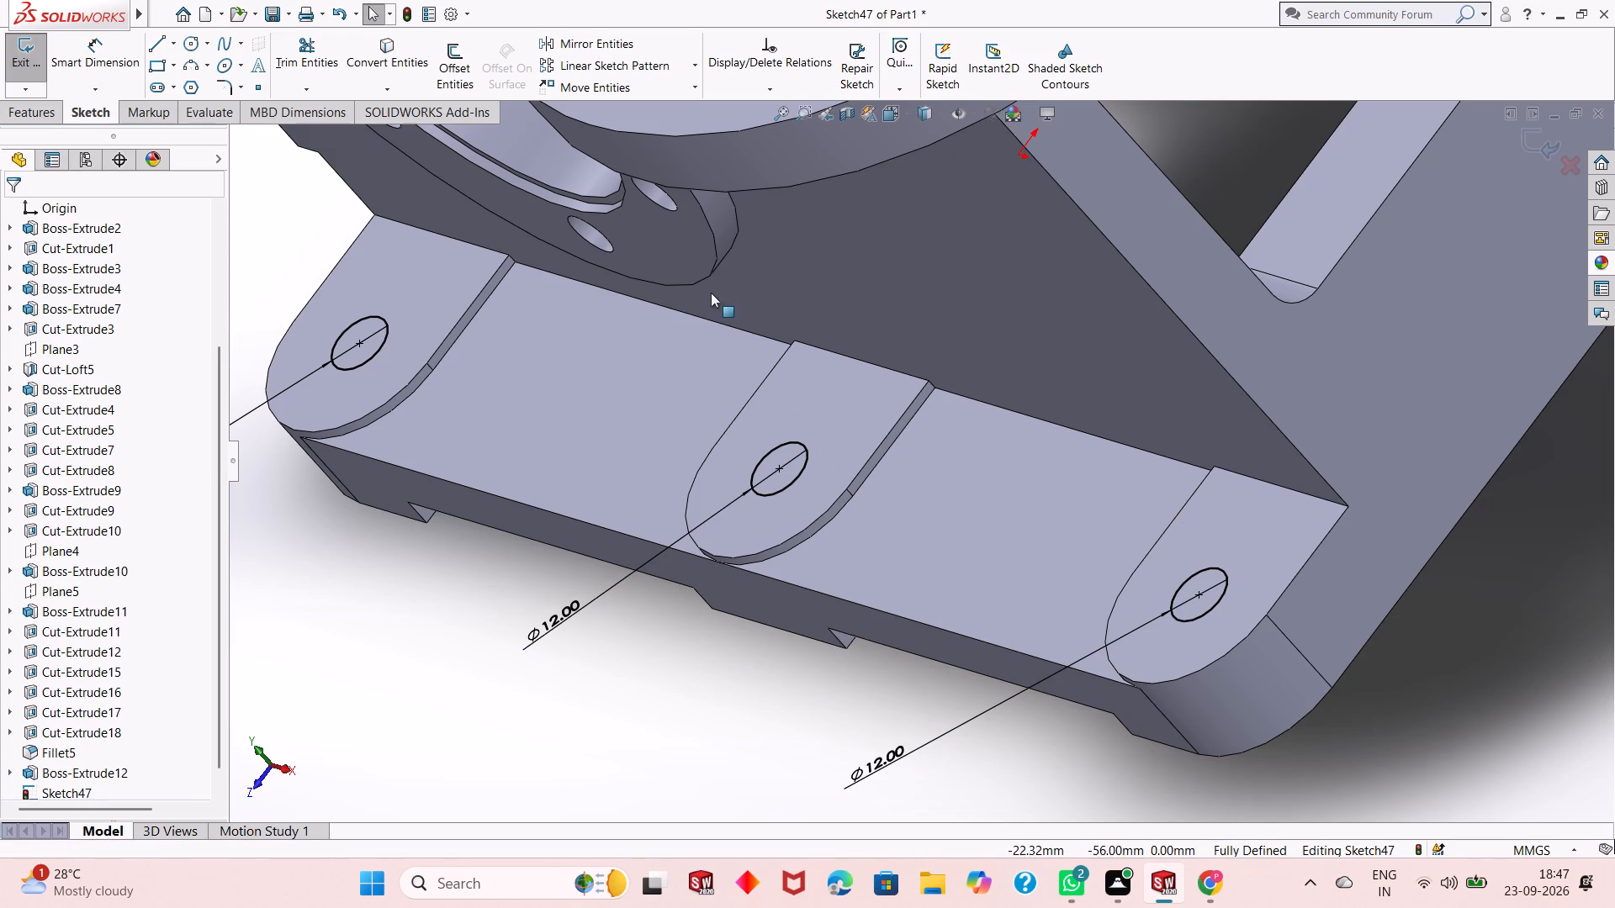
Cut-extrude all six 12 mm circles down into the pads and base ledges to a blind depth of 10 mm.
scroll(784, 407, "up", 4)
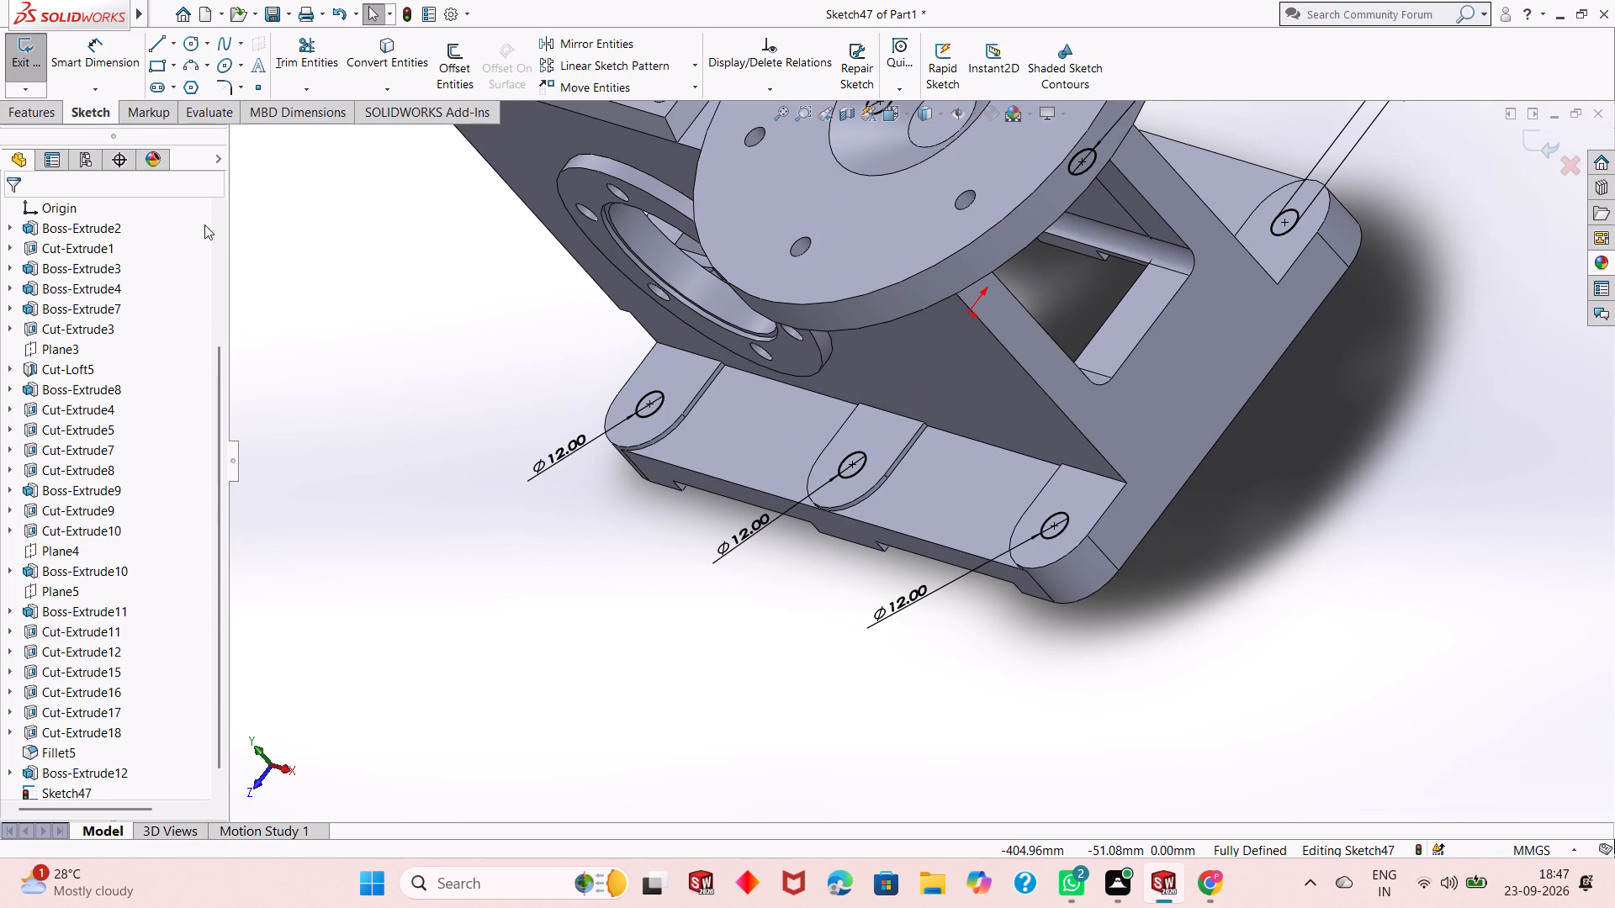
left_click(42, 115)
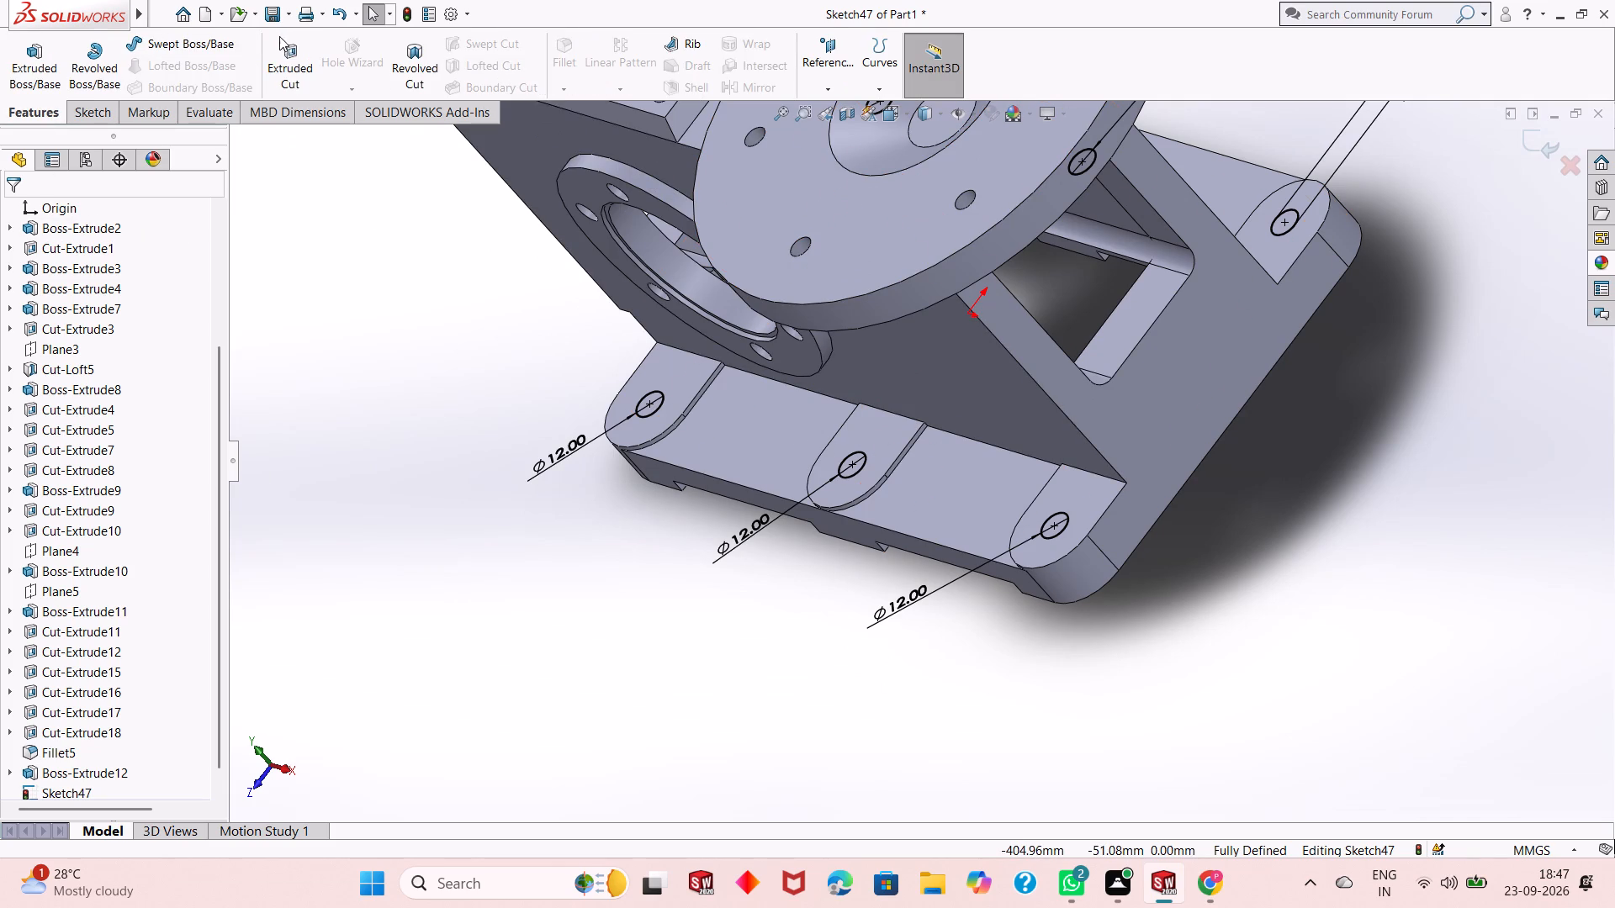
left_click(284, 71)
middle_click_drag(793, 490, 818, 462)
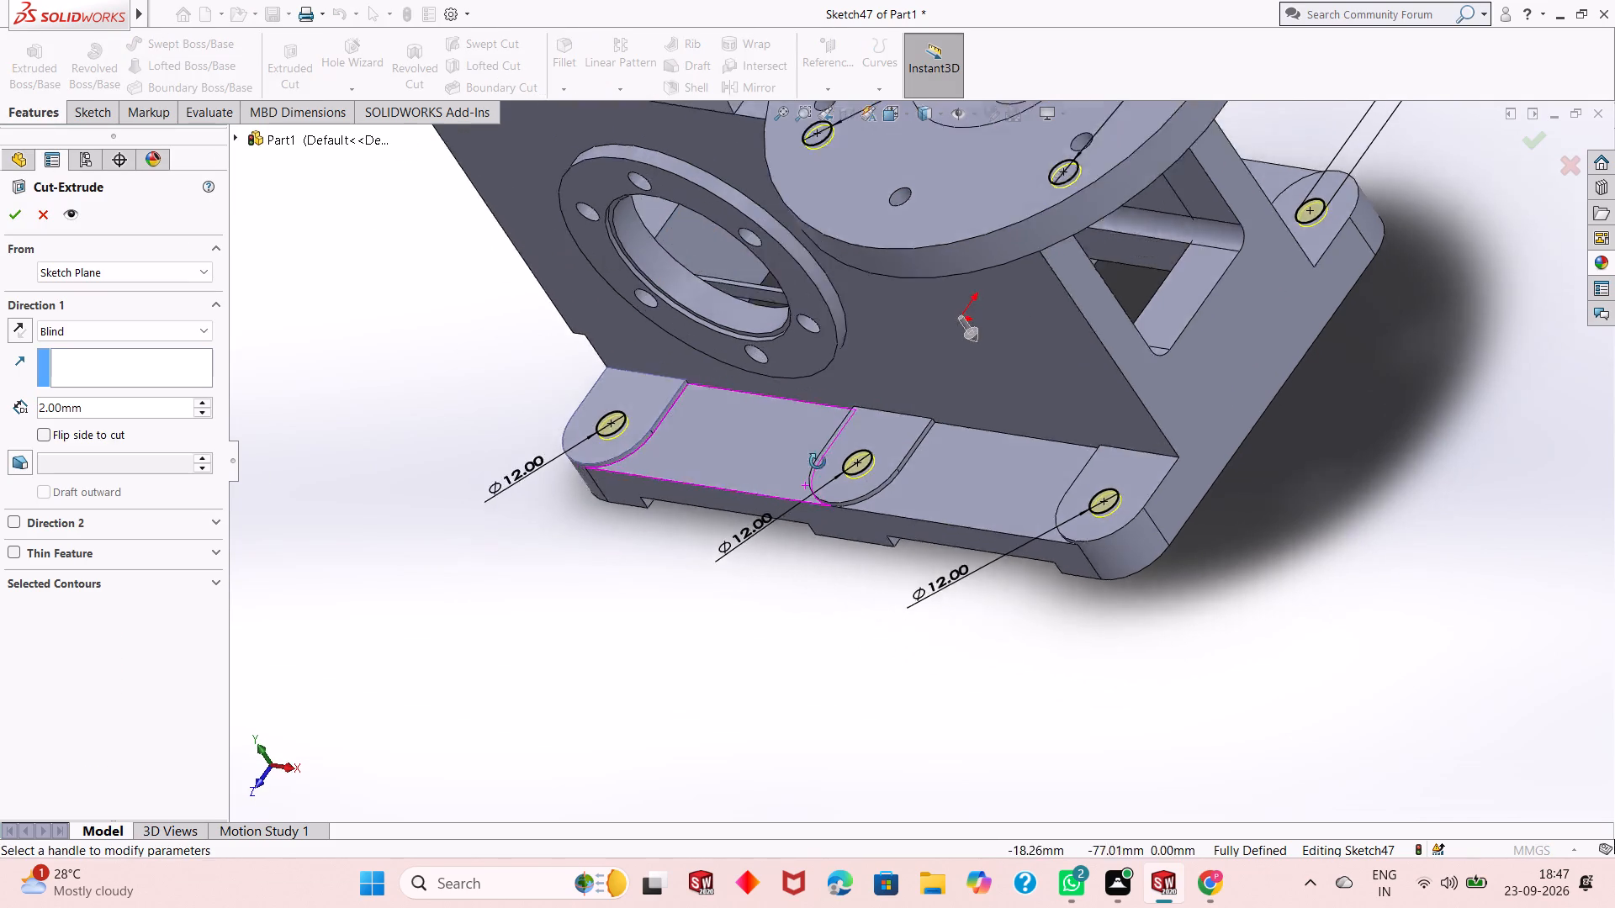
middle_click_drag(818, 462, 852, 401)
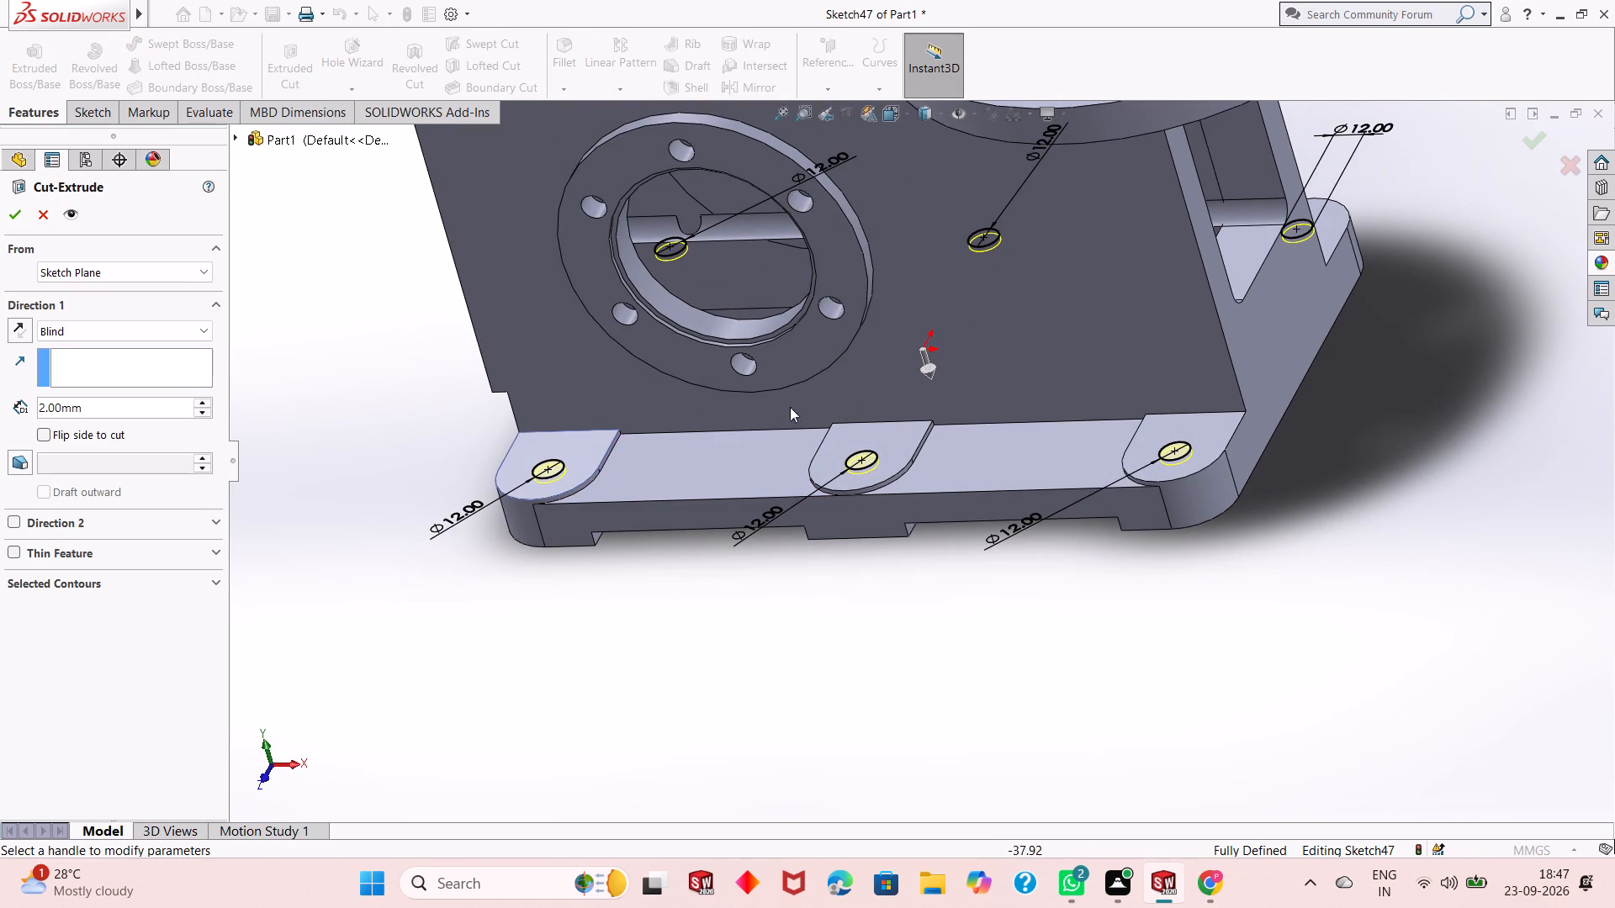
double_click(105, 405)
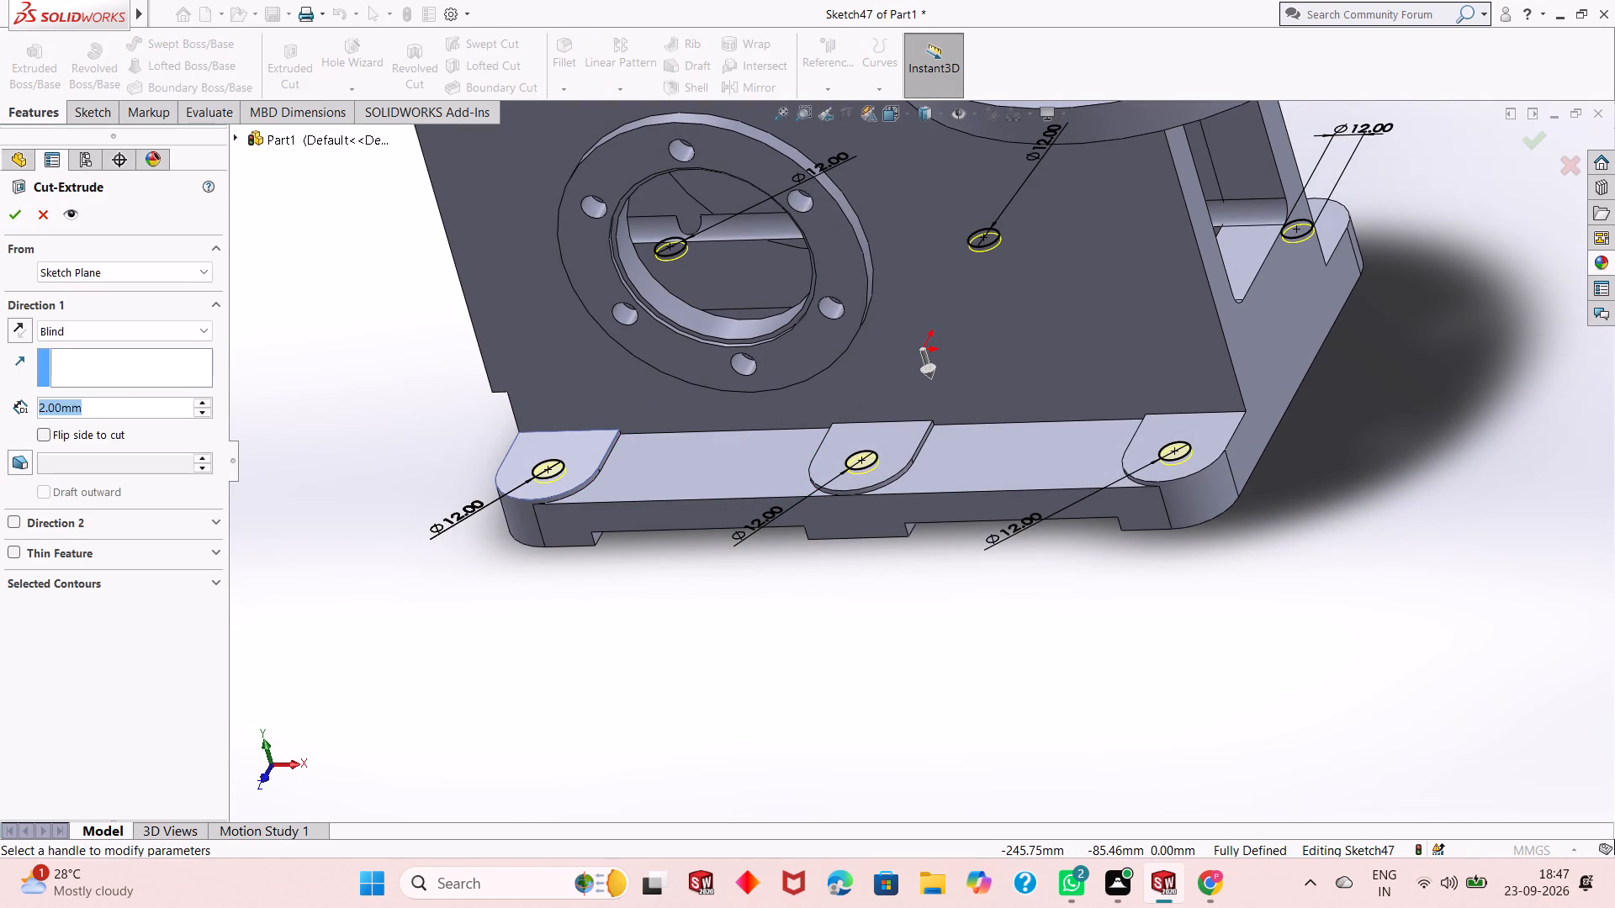
type("10")
key("Return")
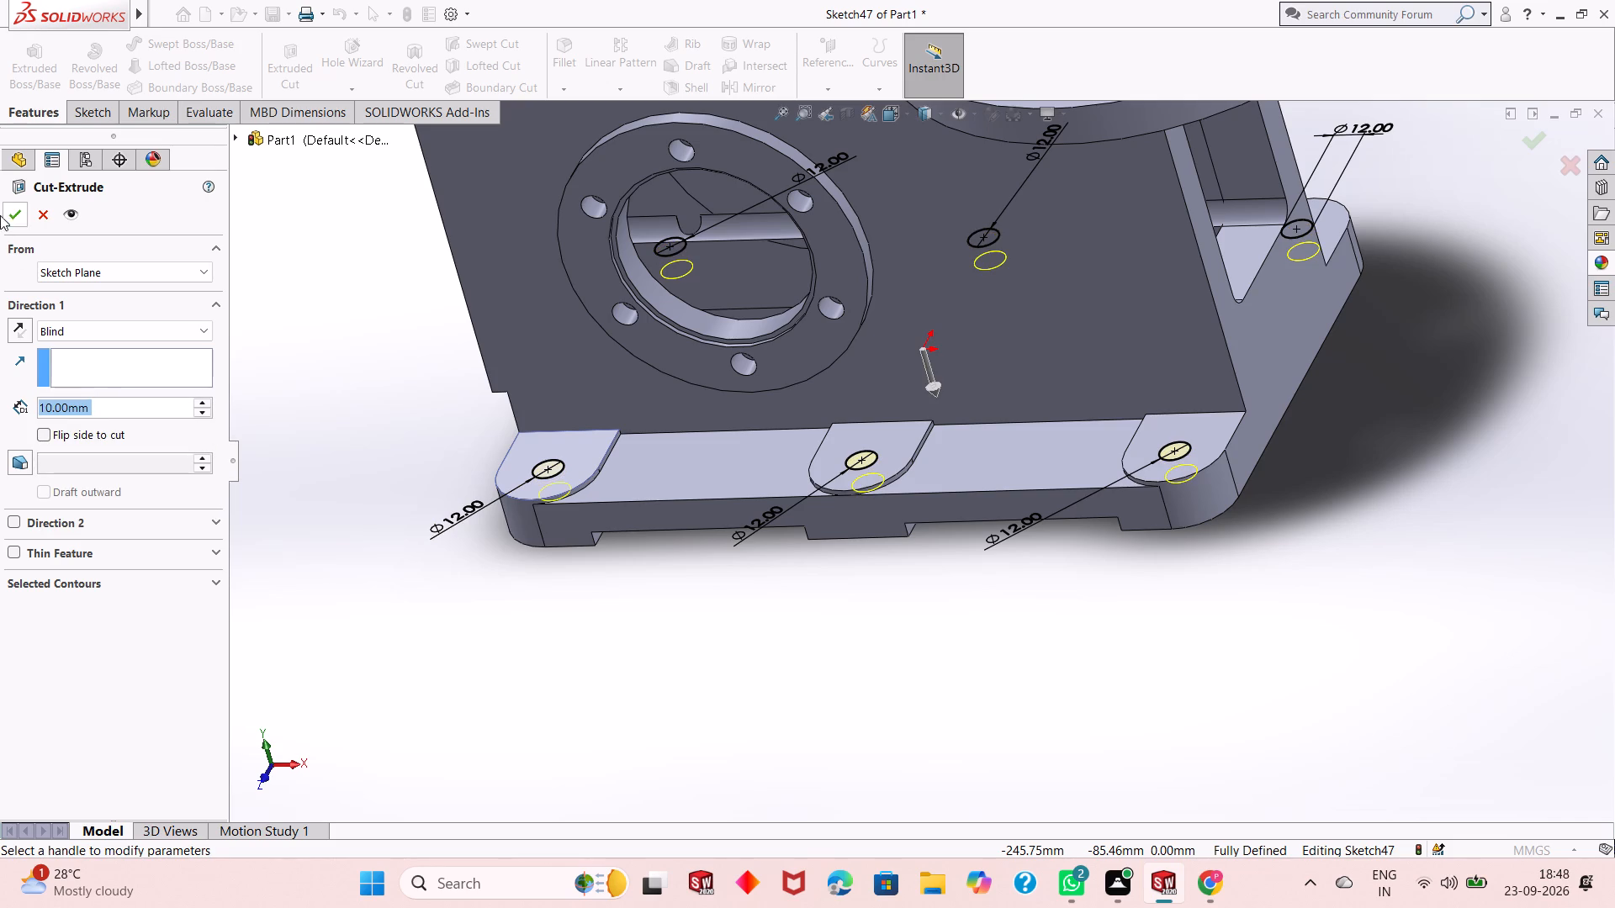
left_click(4, 209)
left_click(810, 633)
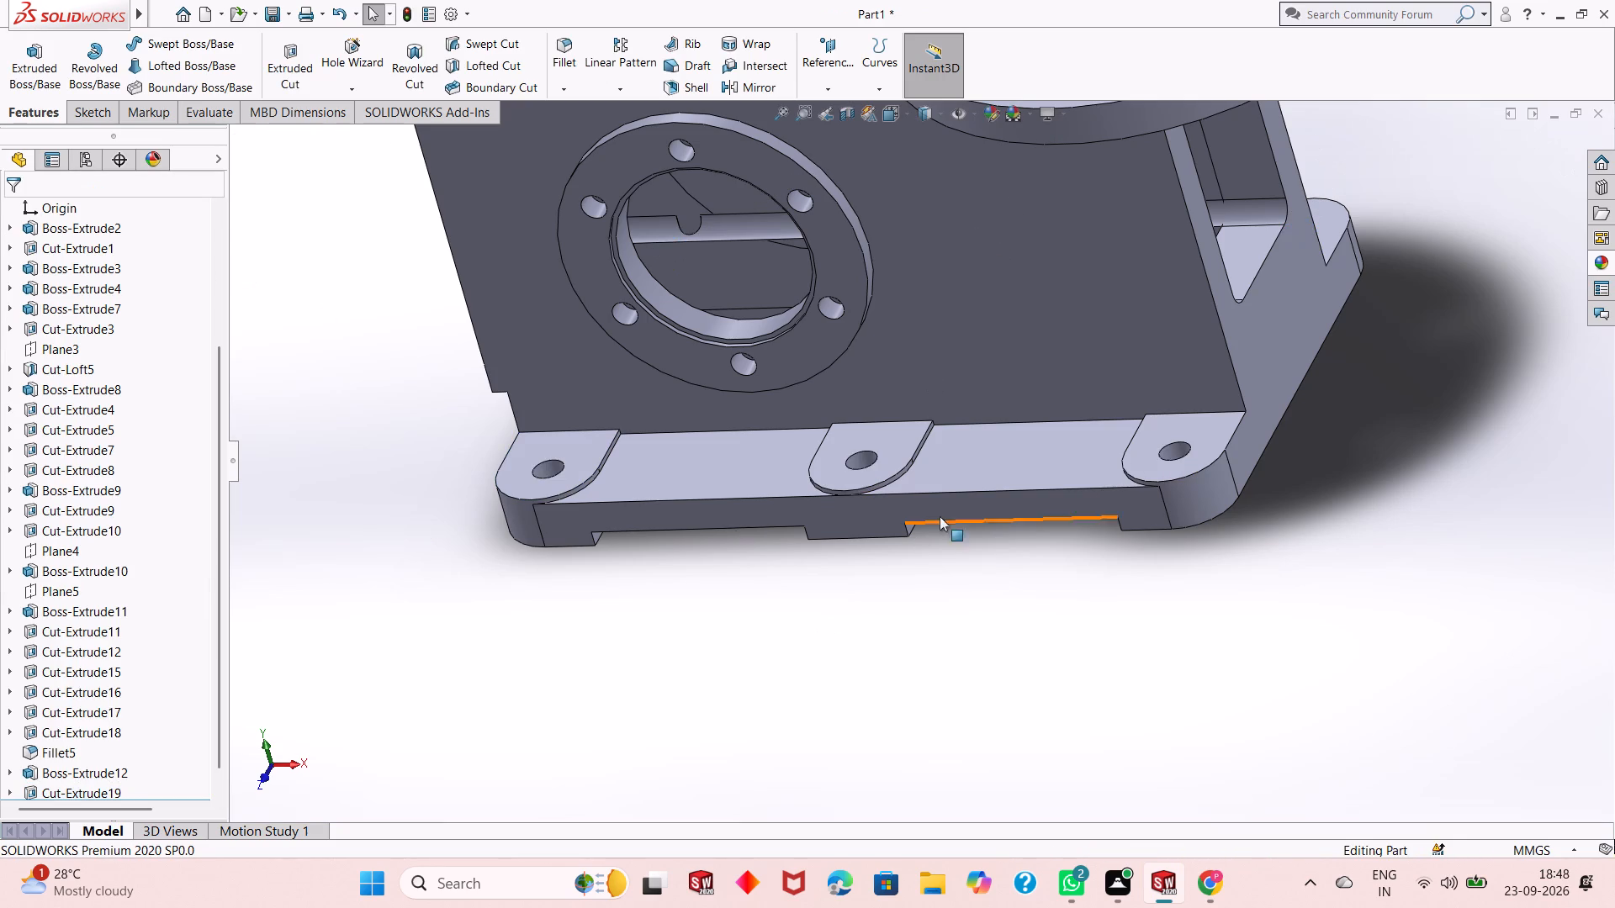
middle_click_drag(960, 495, 663, 588)
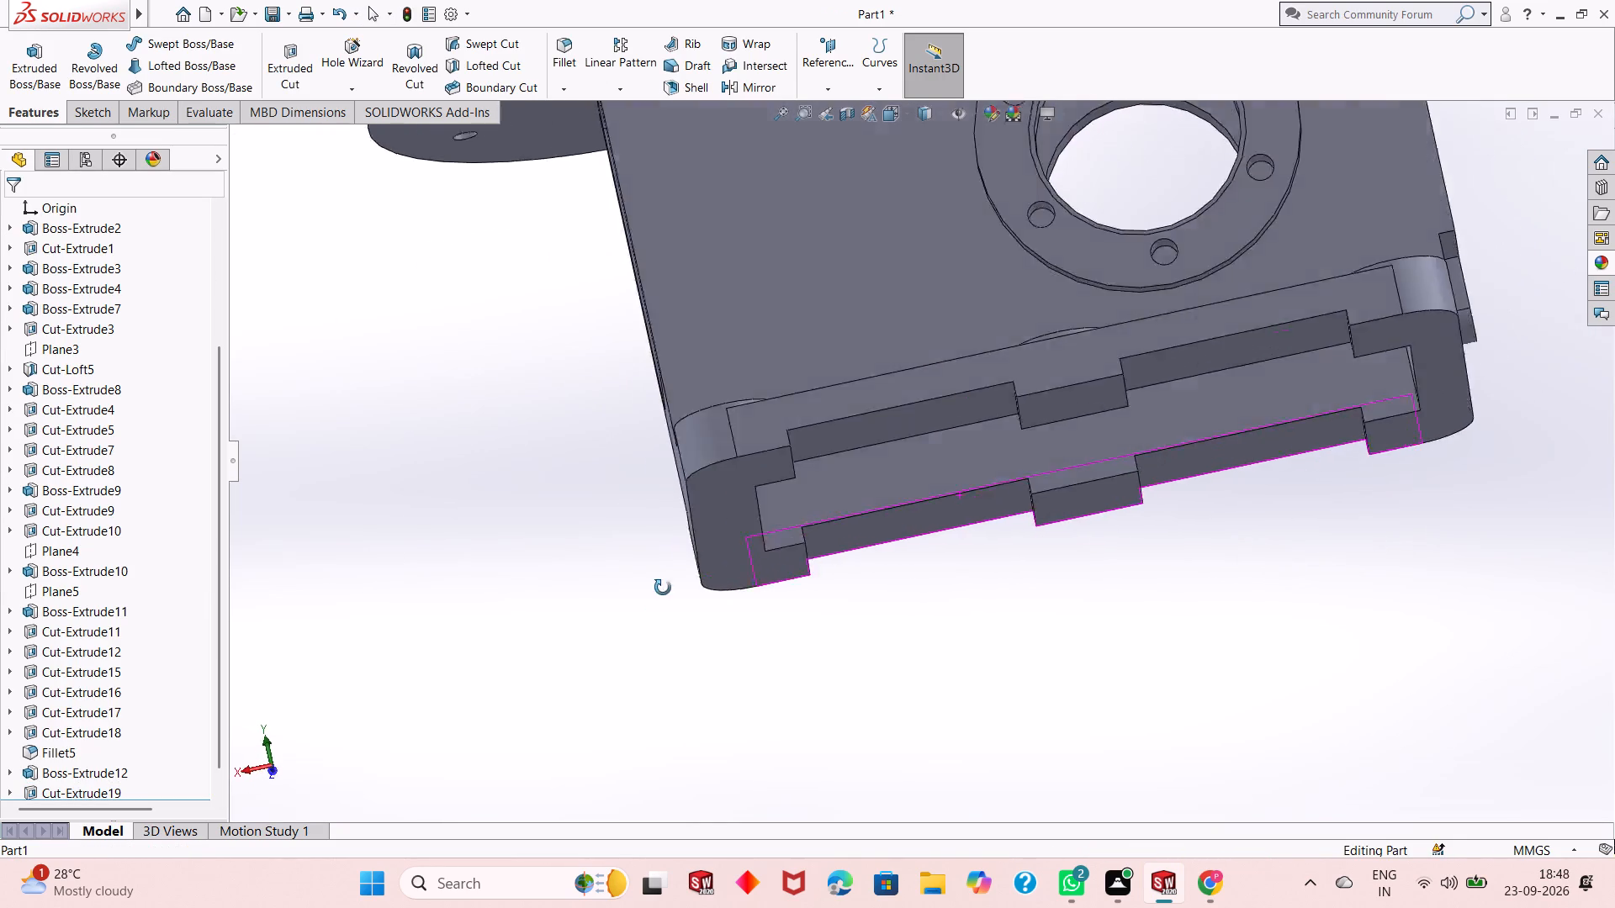
Examine the housing from several angles, checking the base underside, the six ledge pads with their mounting holes, and the end opening.
middle_click_drag(663, 588, 638, 676)
middle_click_drag(988, 659, 915, 768)
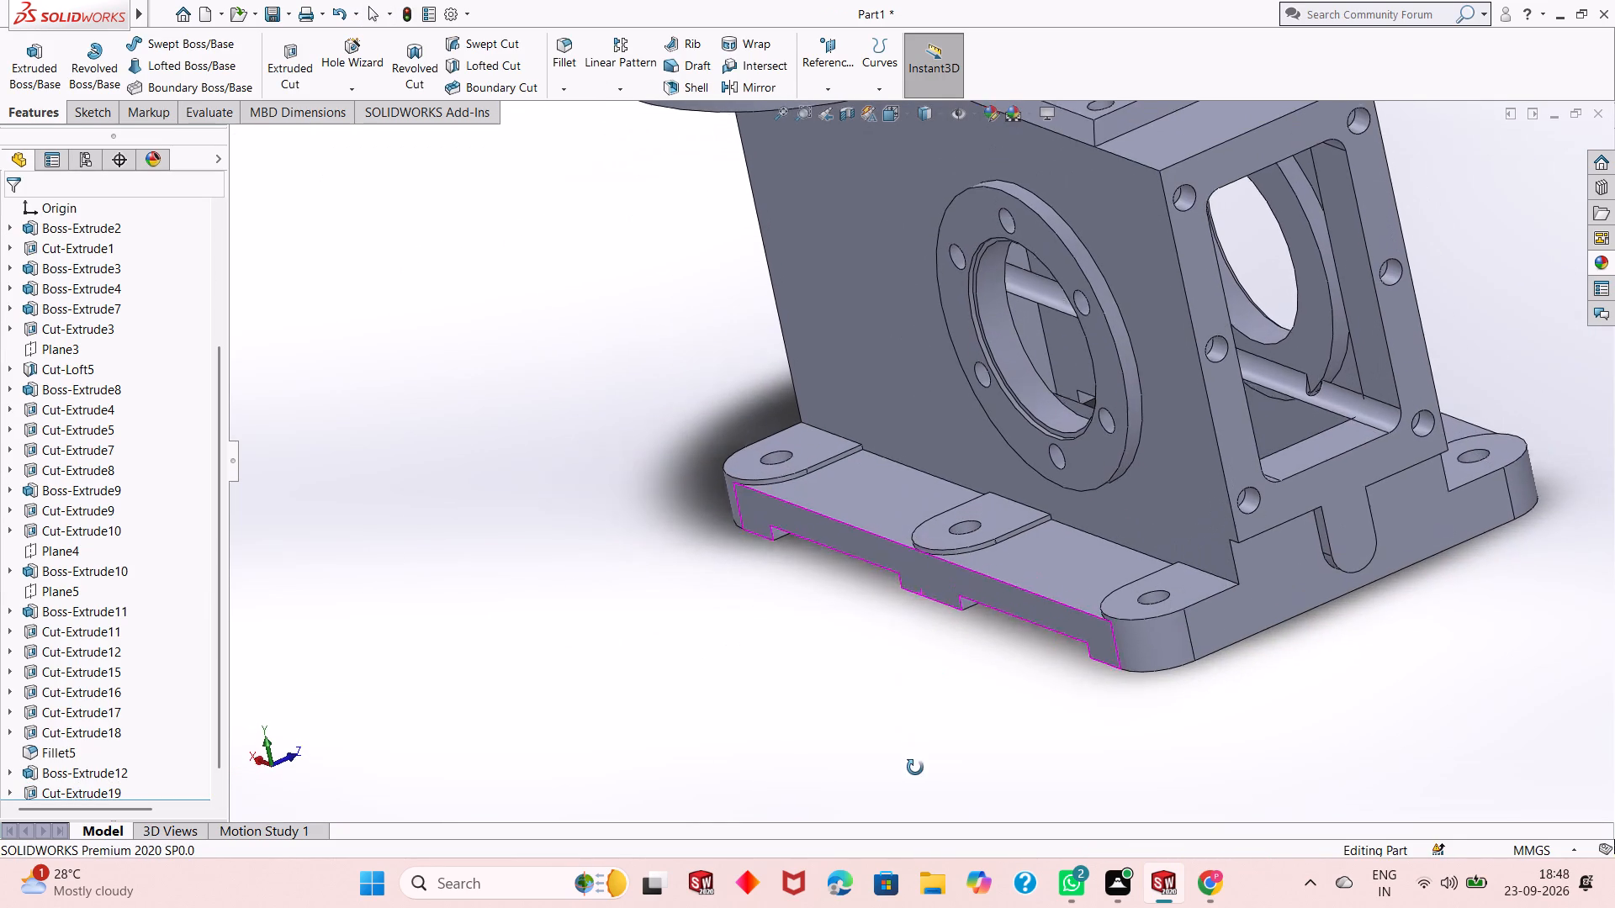
middle_click_drag(915, 768, 915, 769)
middle_click_drag(922, 478, 919, 535)
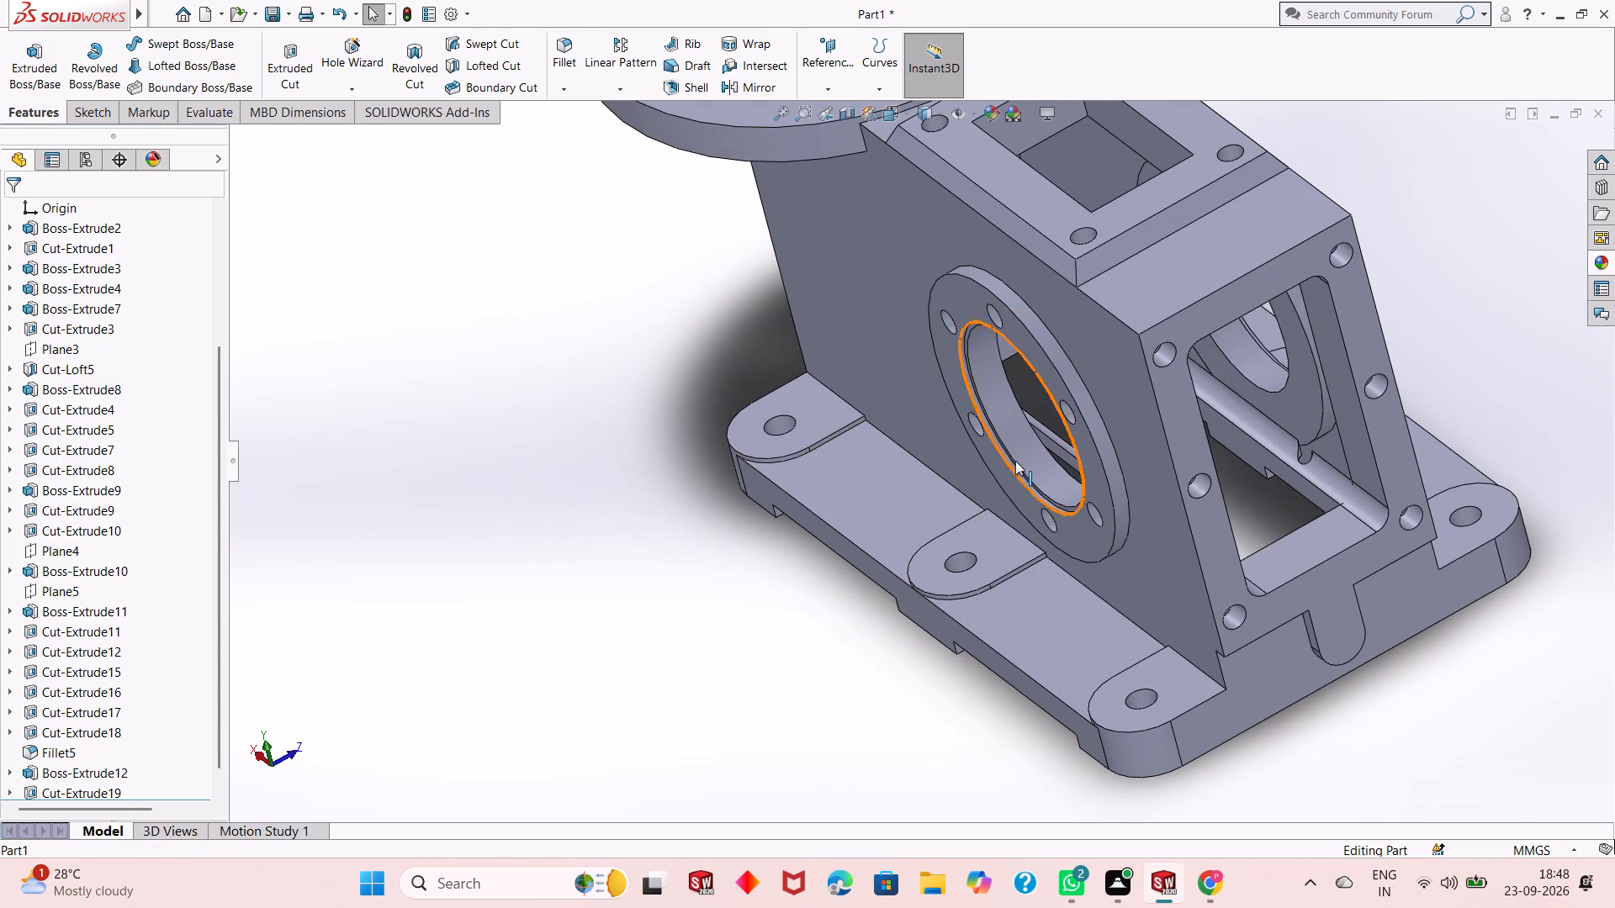
scroll(1017, 457, "down", 2)
scroll(780, 631, "up", 1)
middle_click_drag(876, 544, 903, 562)
scroll(907, 558, "up", 1)
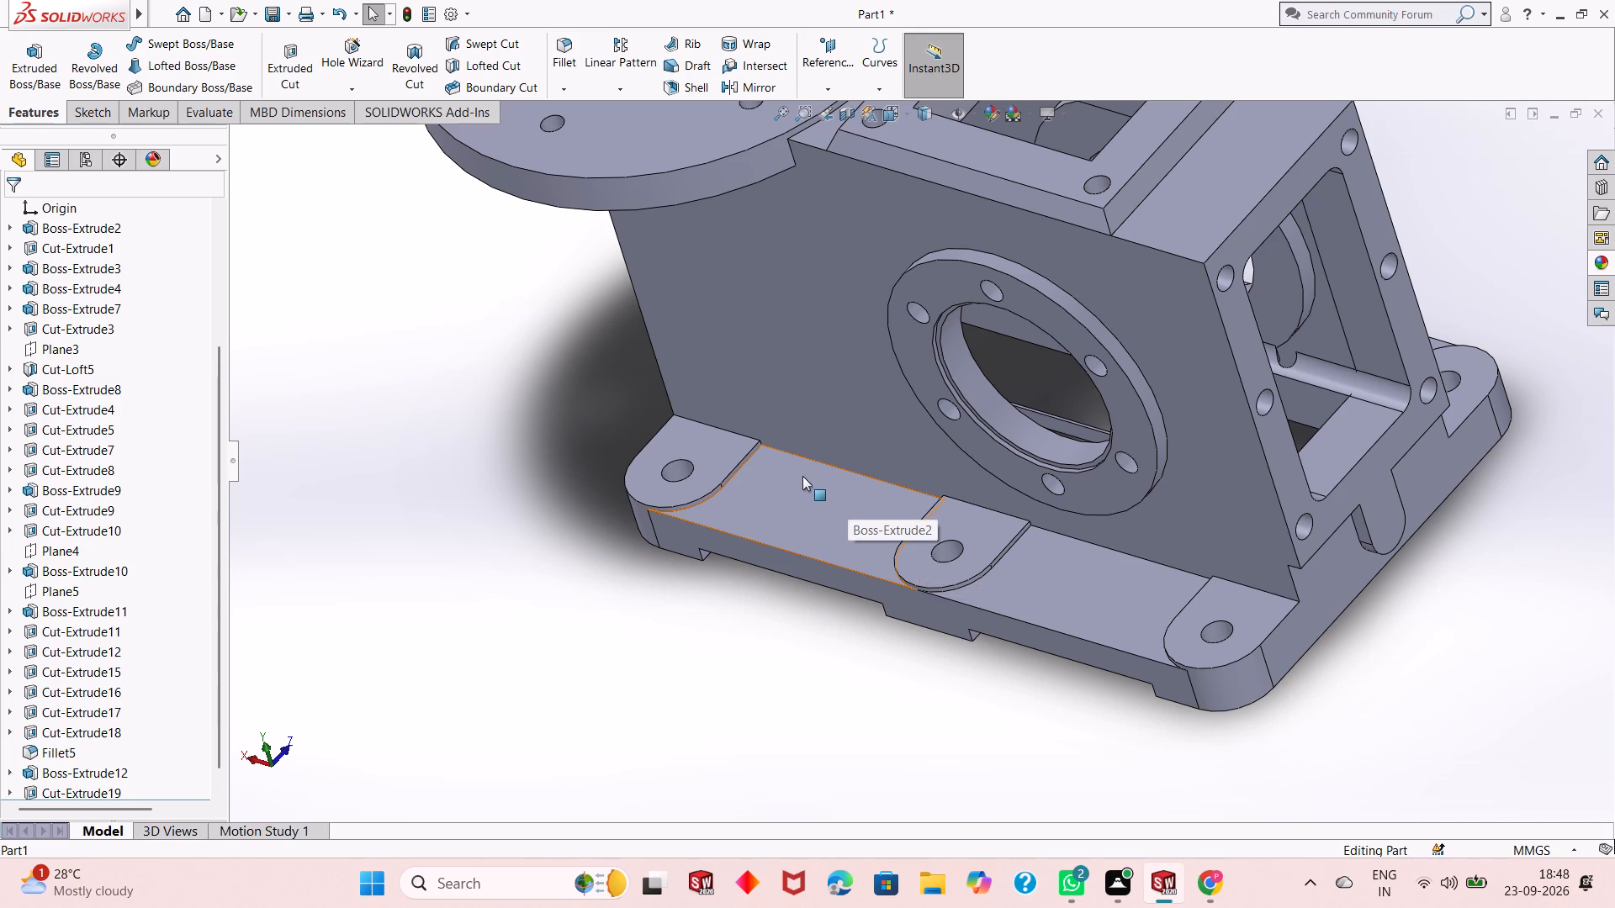
scroll(973, 416, "down", 2)
middle_click_drag(770, 597, 770, 598)
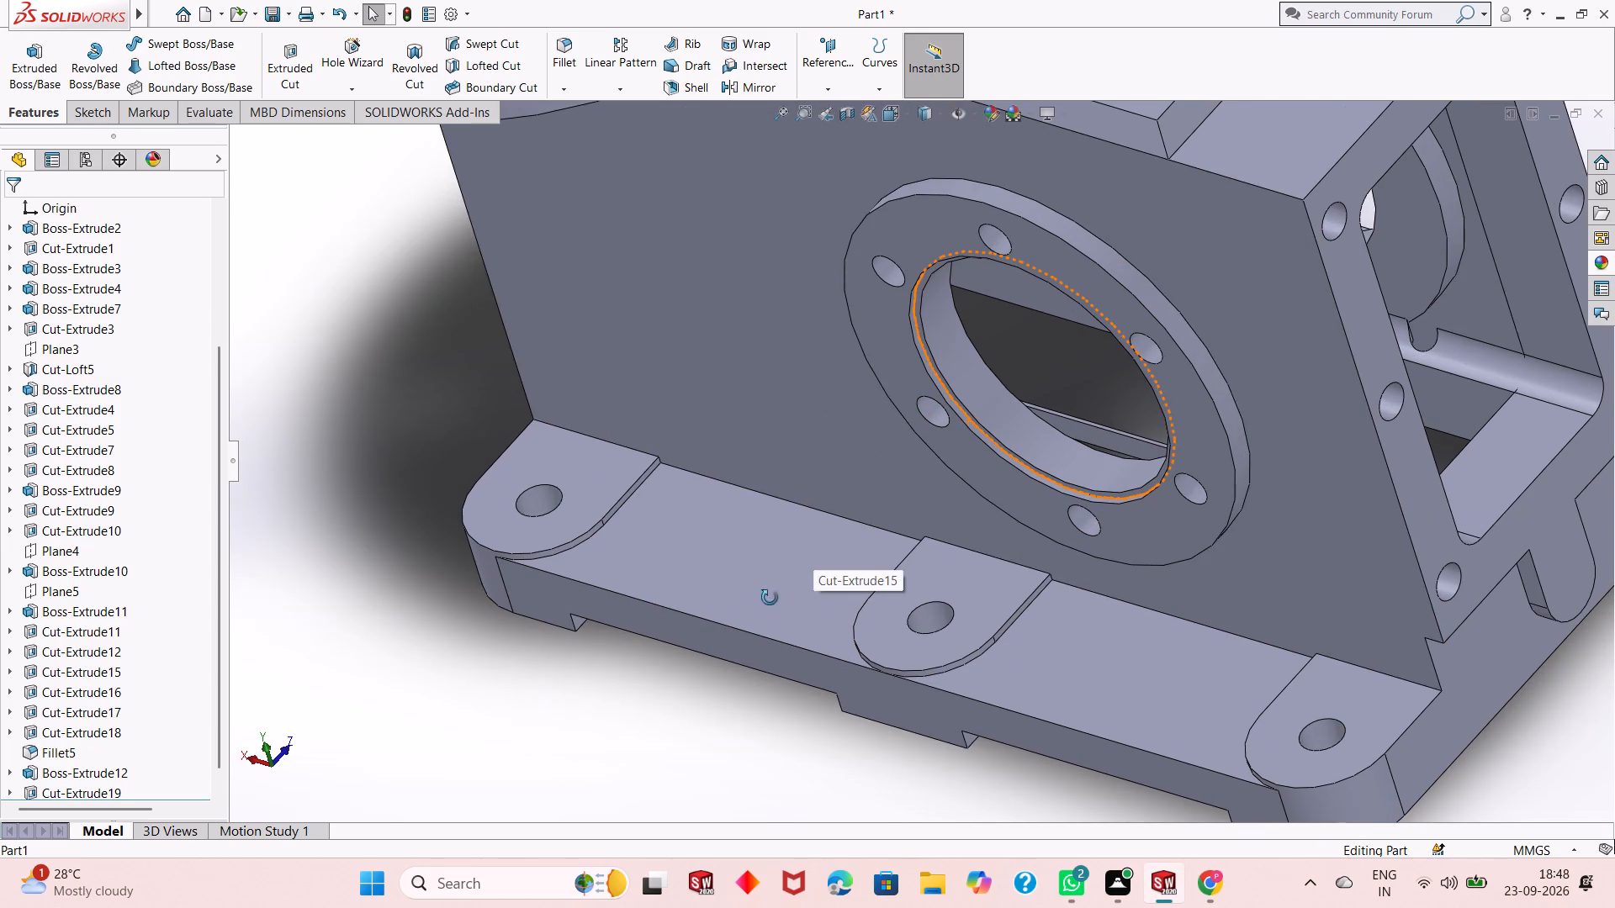
middle_click_drag(770, 598, 771, 526)
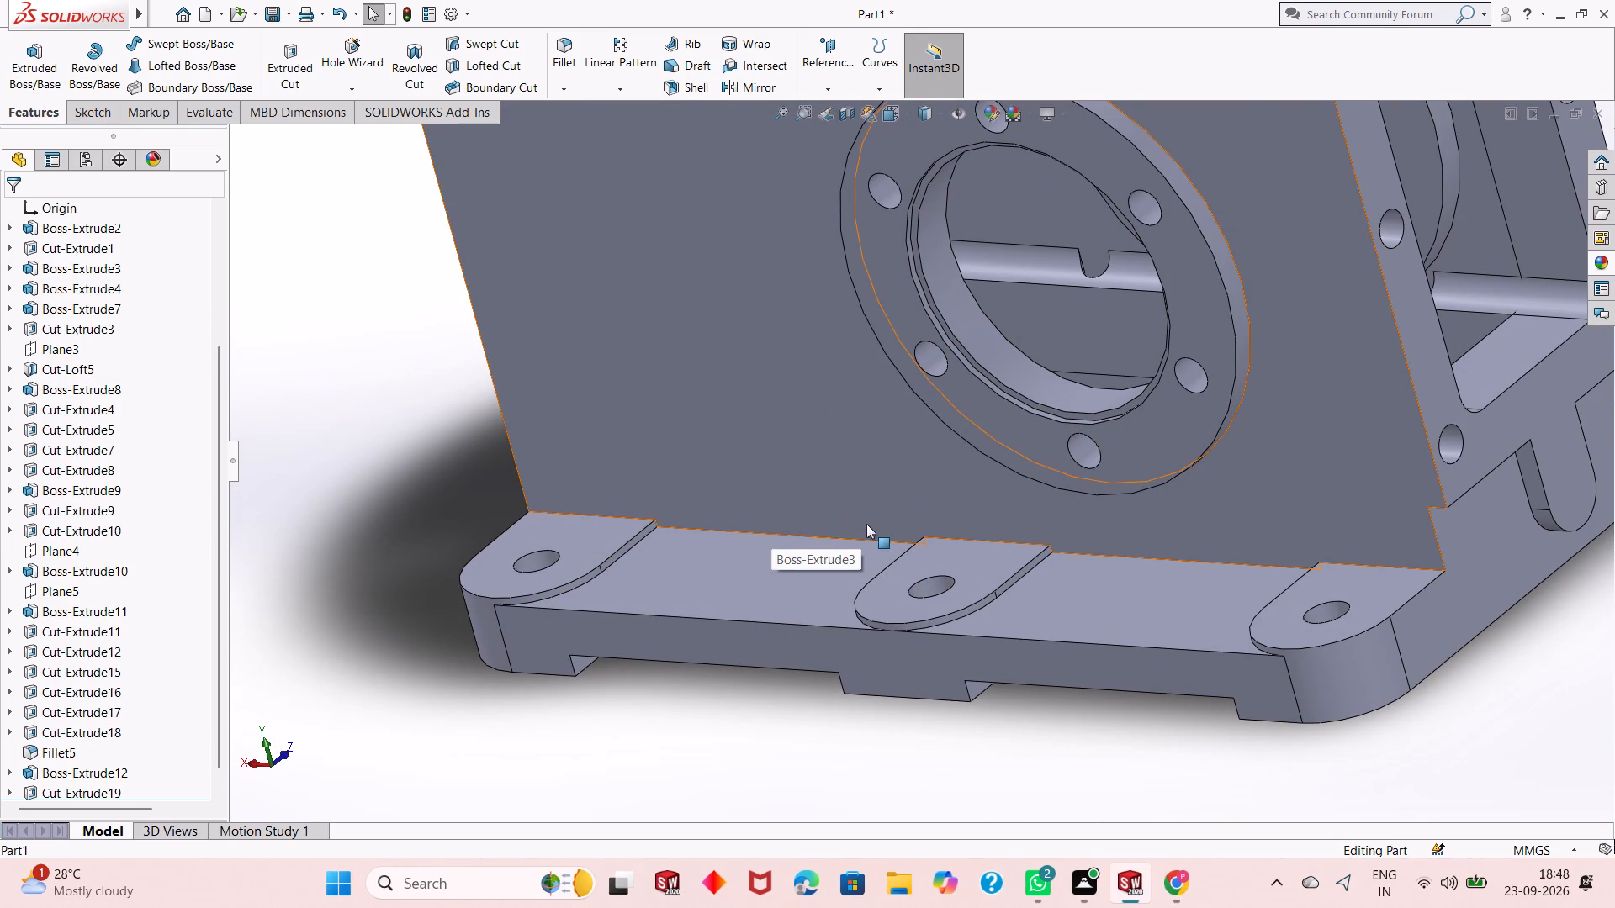
scroll(862, 546, "up", 2)
scroll(1083, 282, "up", 2)
scroll(1326, 259, "down", 2)
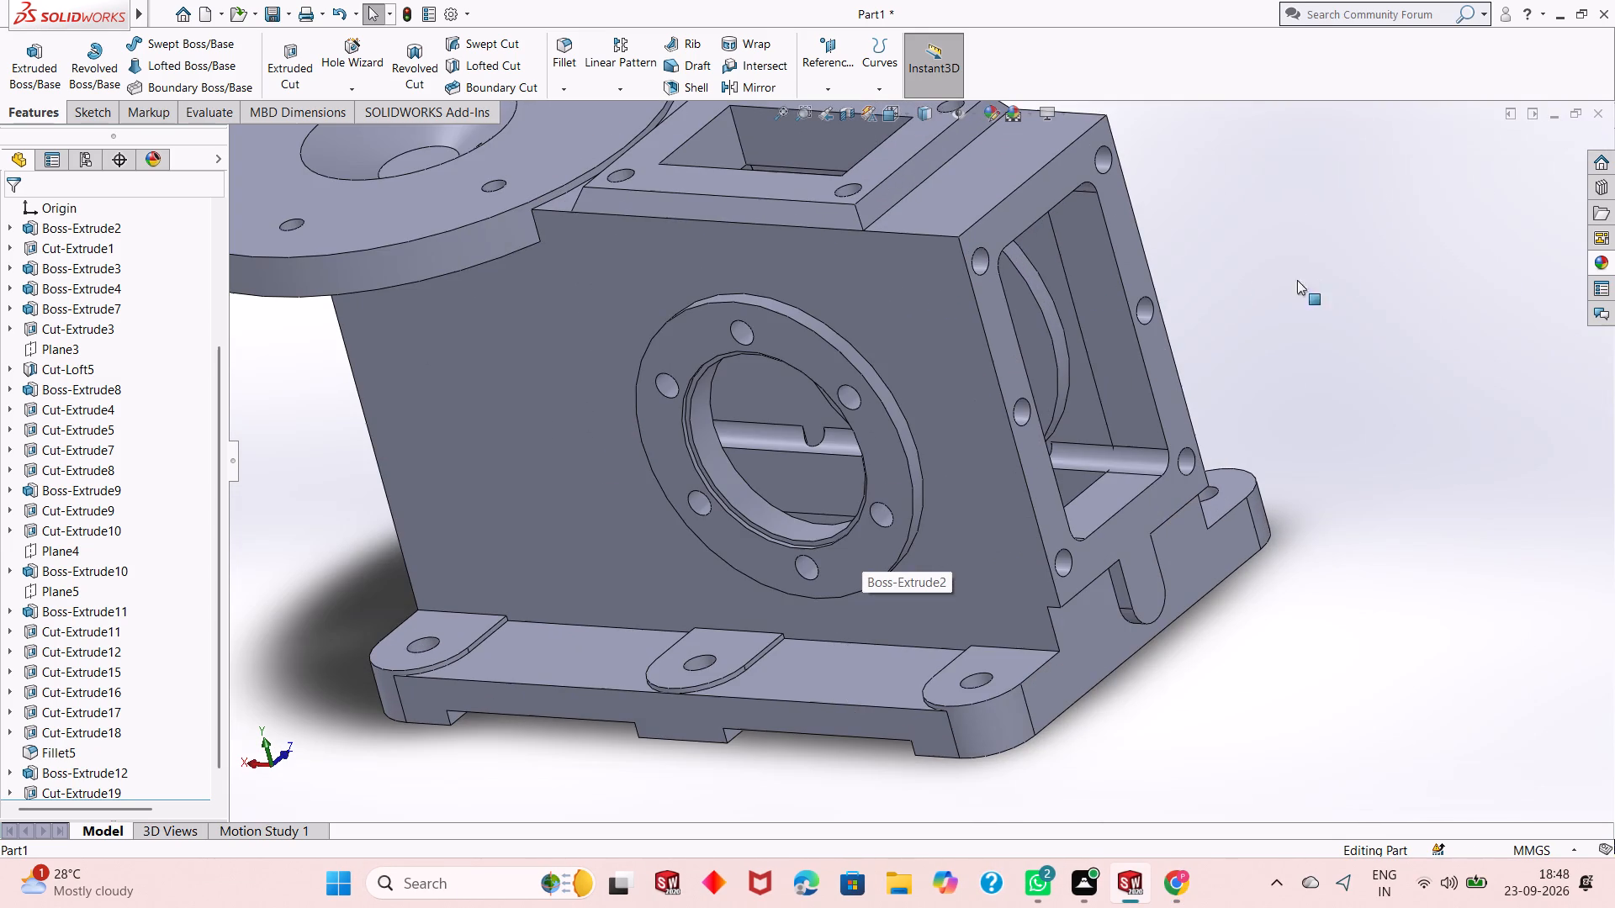
middle_click_drag(1084, 411, 1002, 345)
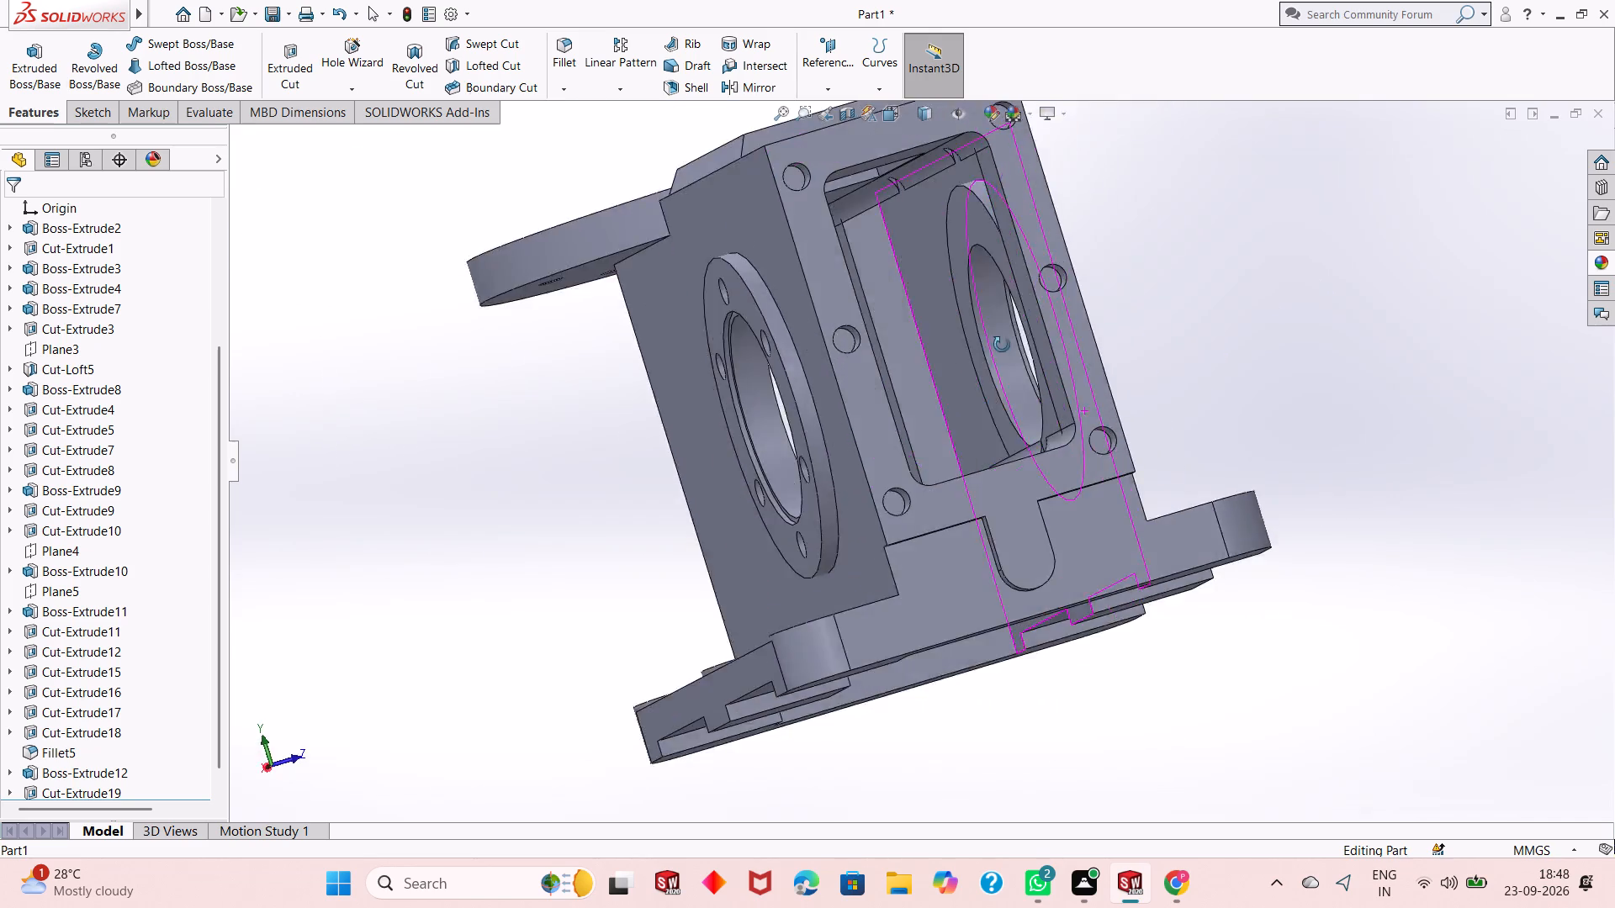
middle_click_drag(1002, 345, 1000, 420)
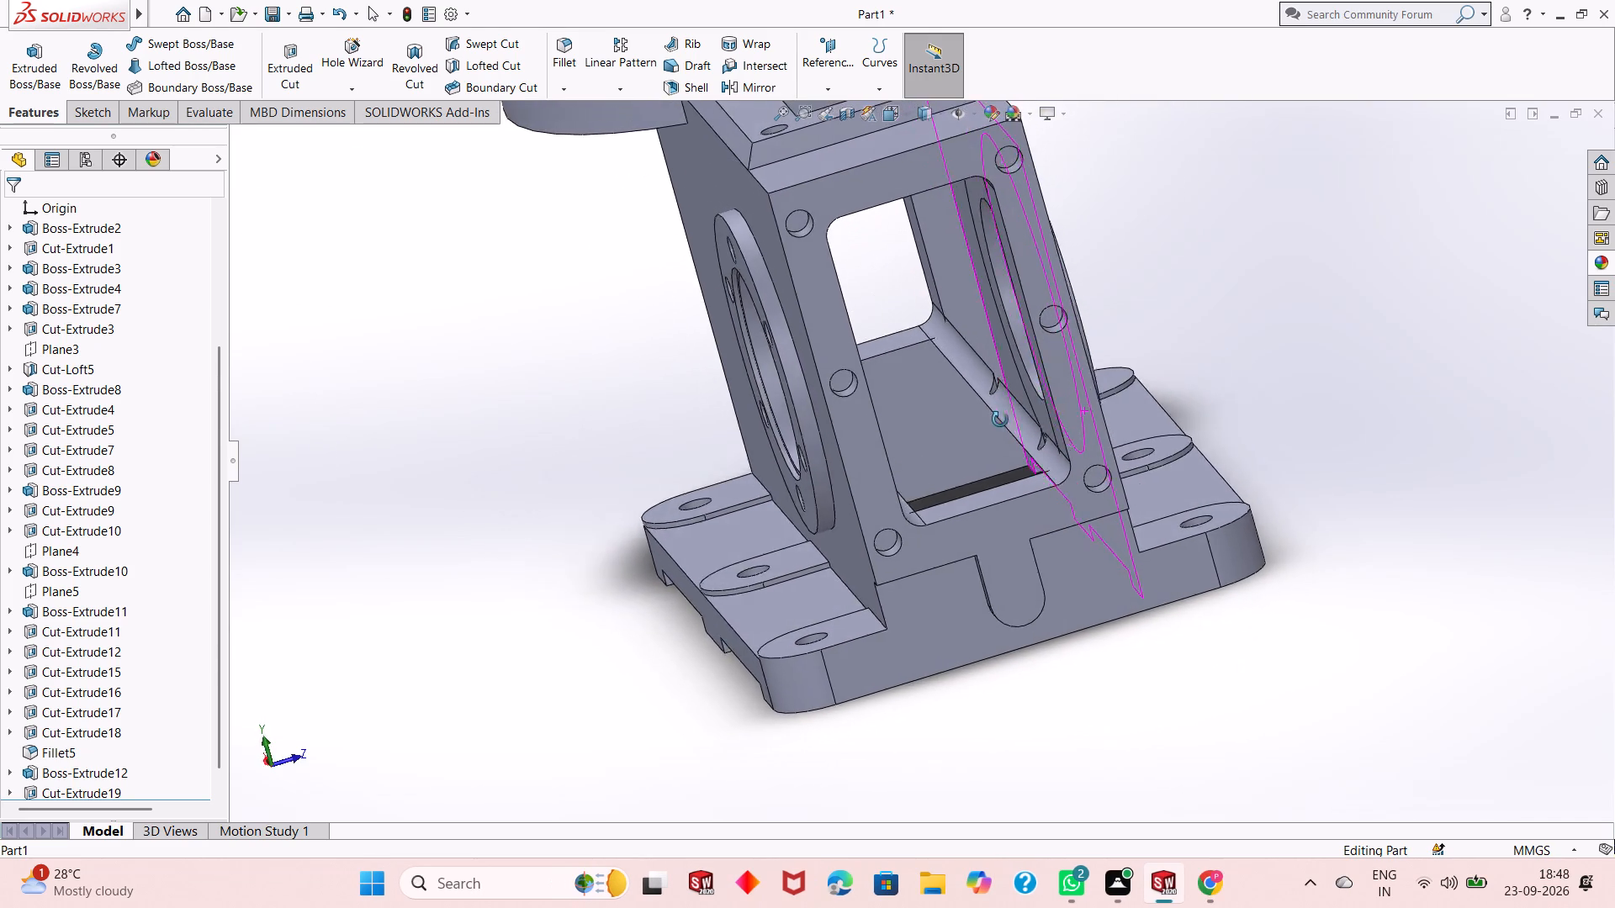
middle_click_drag(1000, 420, 946, 456)
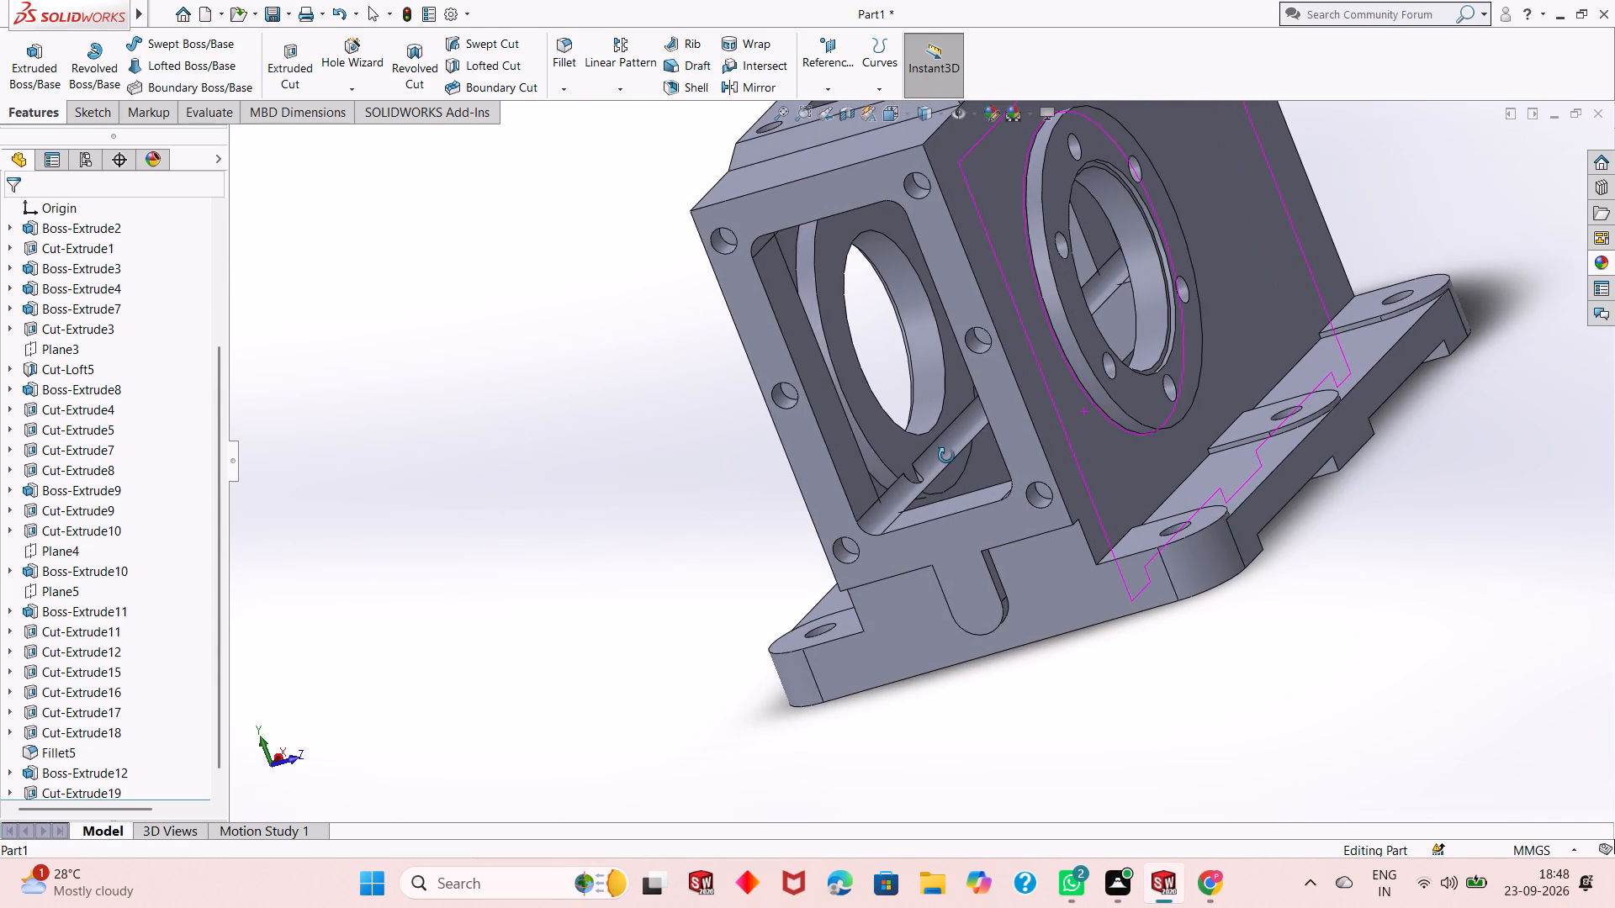
middle_click_drag(946, 456, 976, 483)
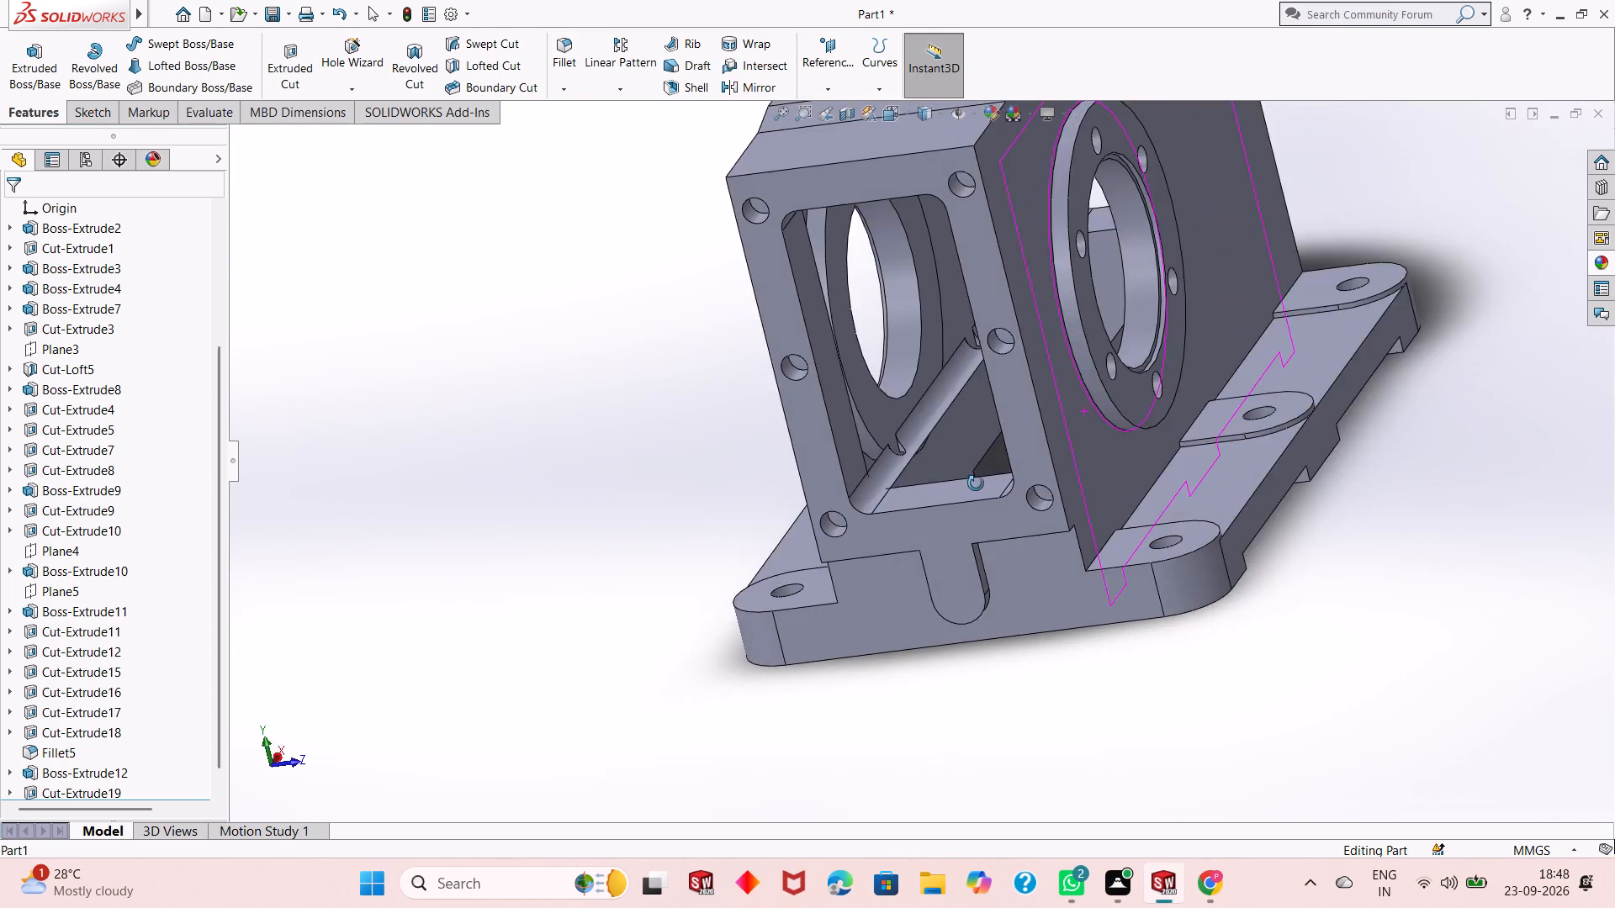
middle_click_drag(976, 483, 1039, 458)
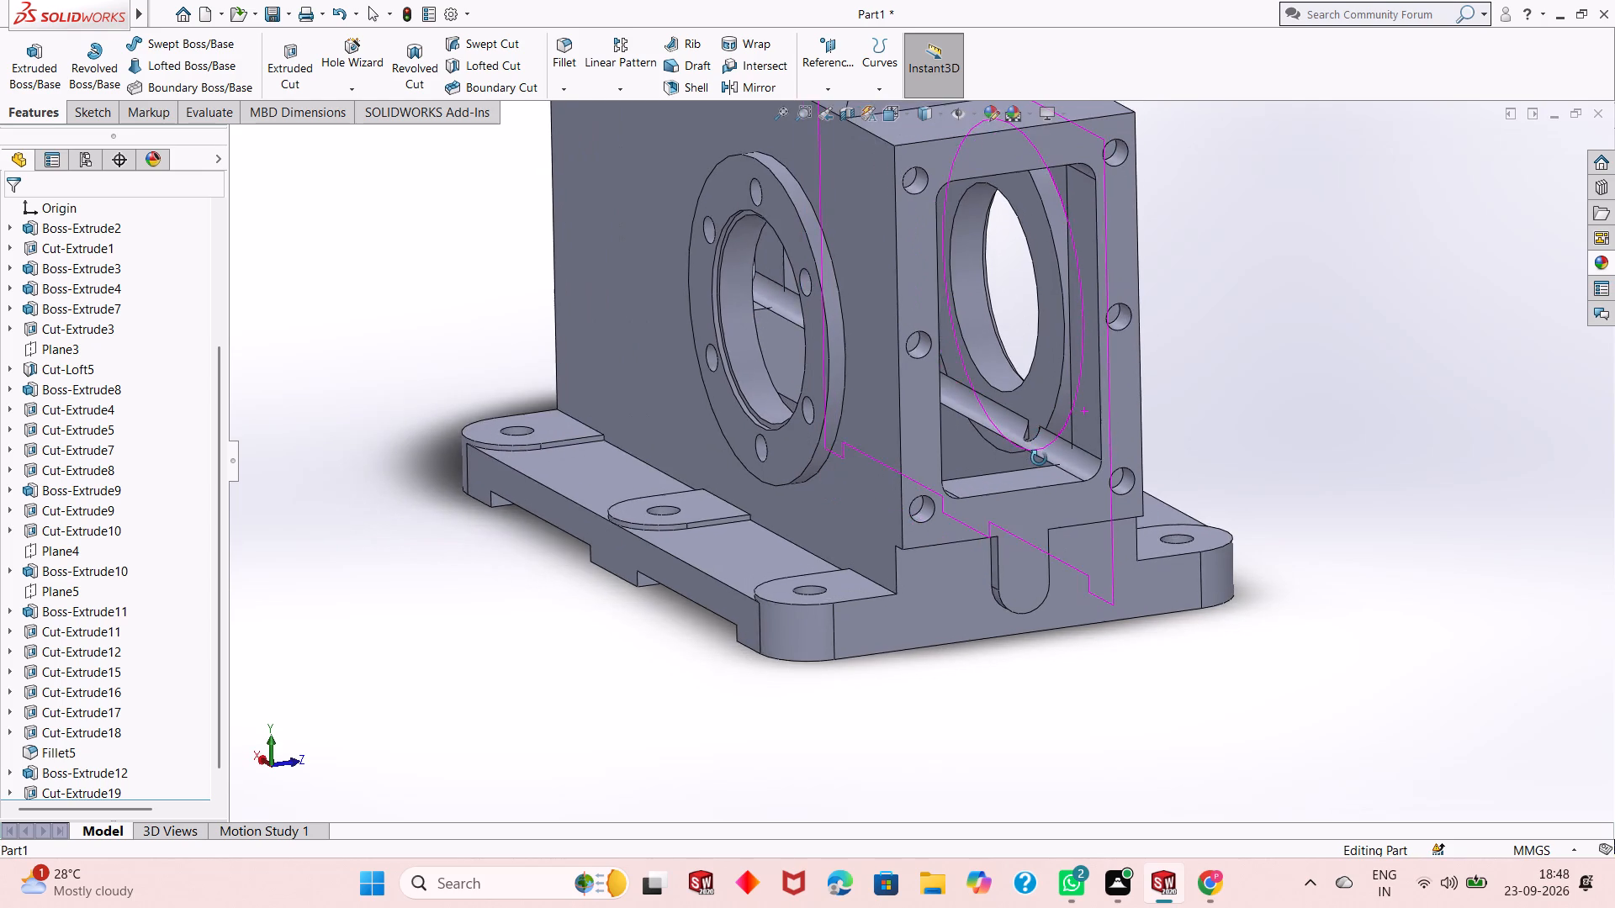
middle_click_drag(1039, 458, 1021, 533)
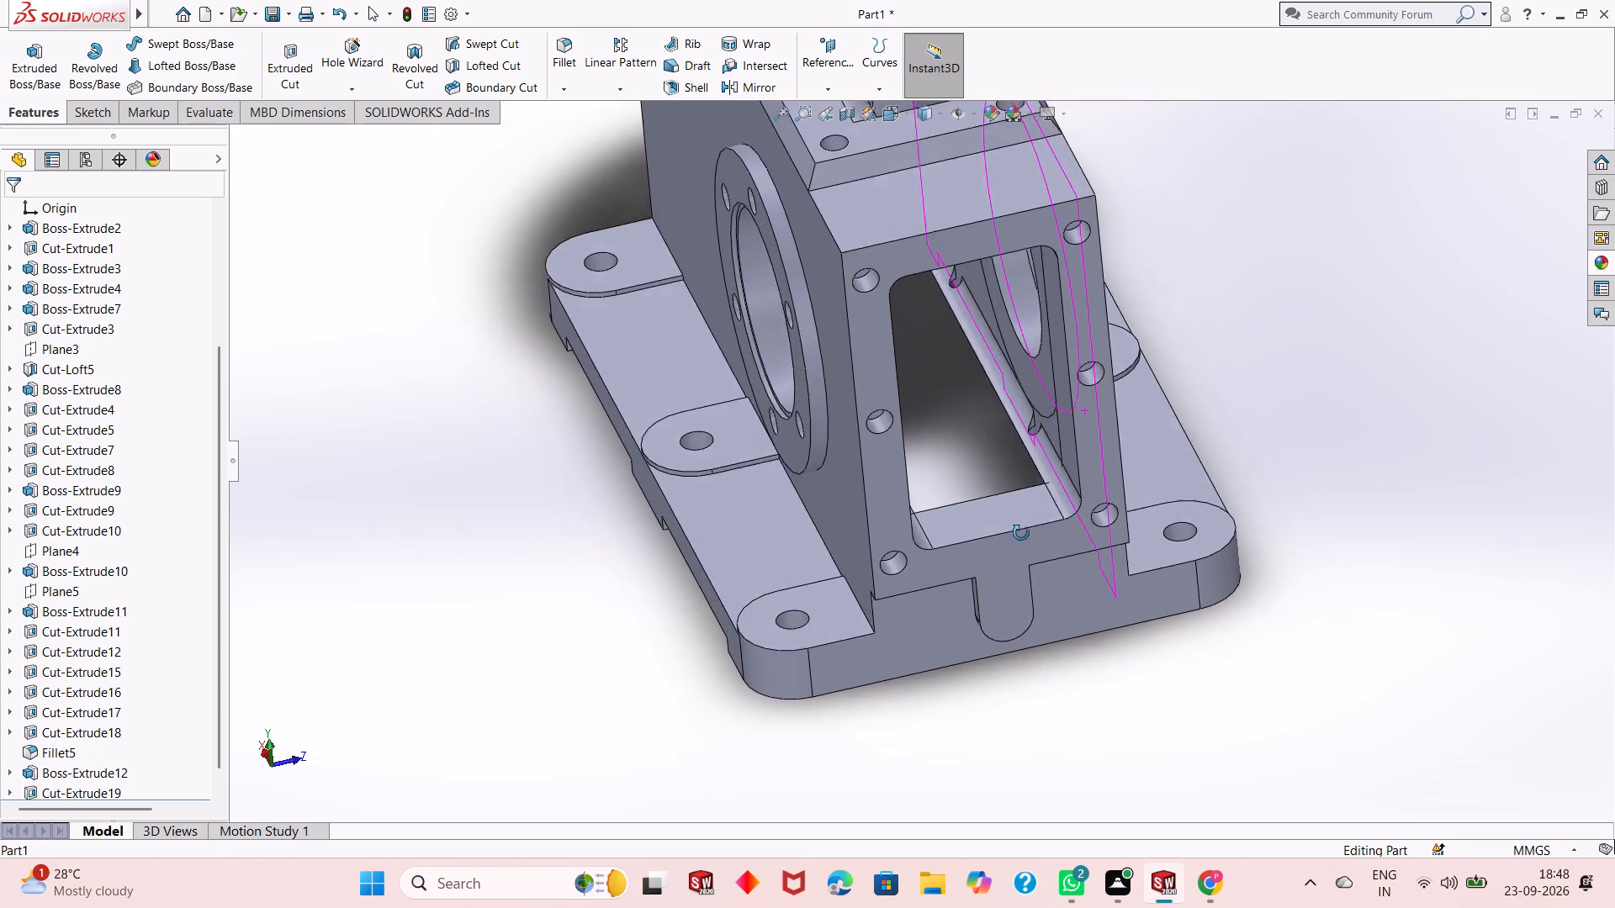
middle_click_drag(1021, 533, 1017, 460)
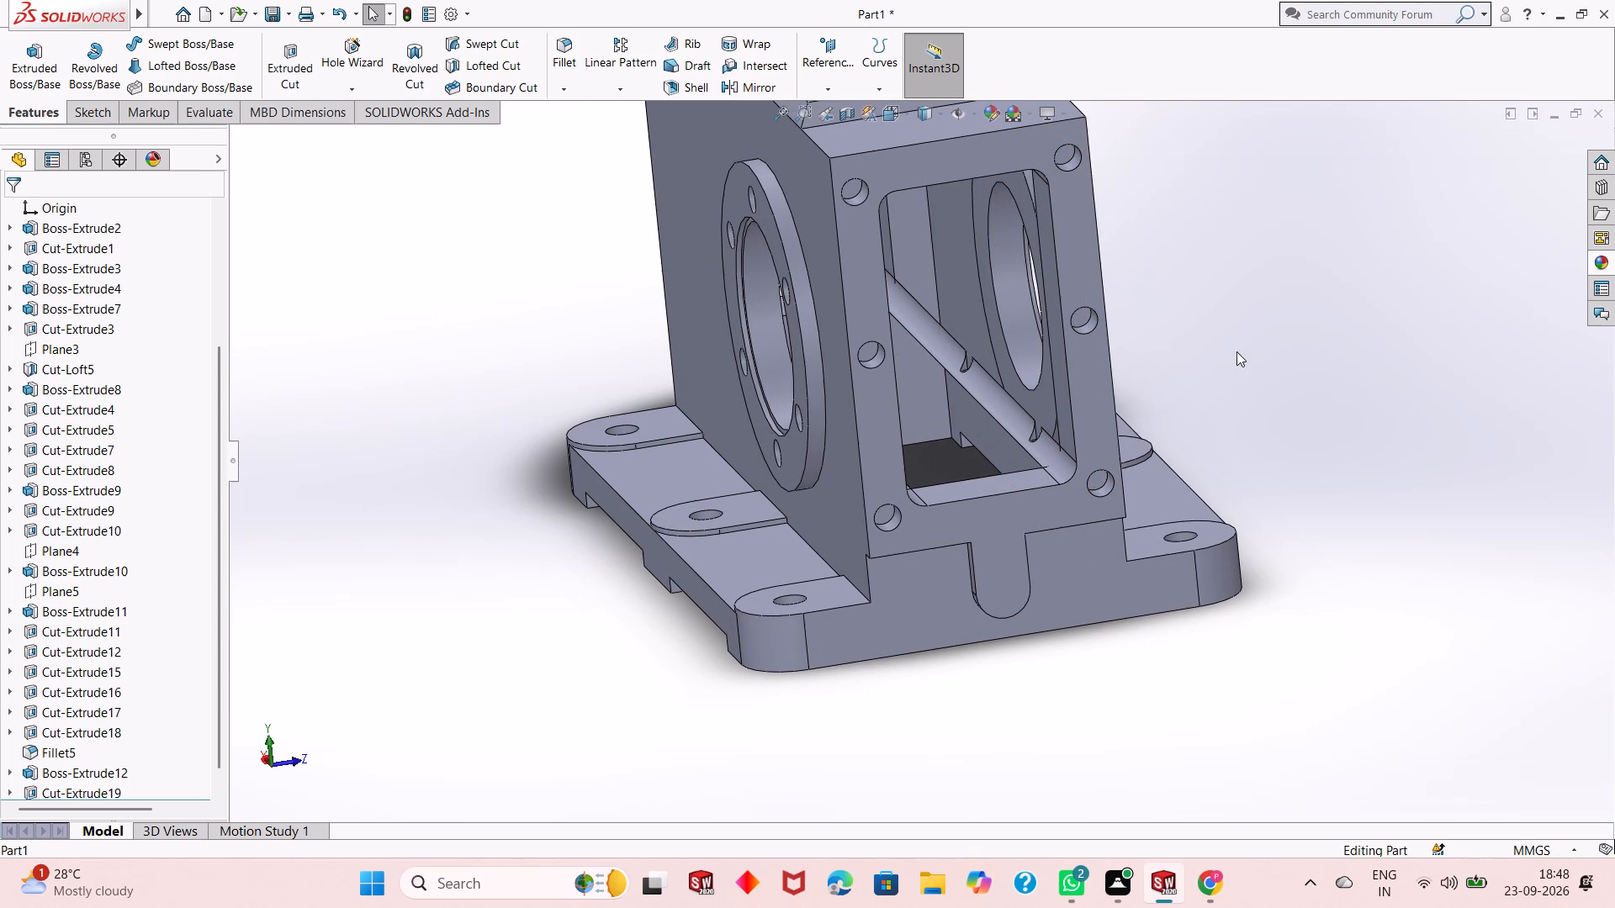
middle_click_drag(1178, 364, 1153, 386)
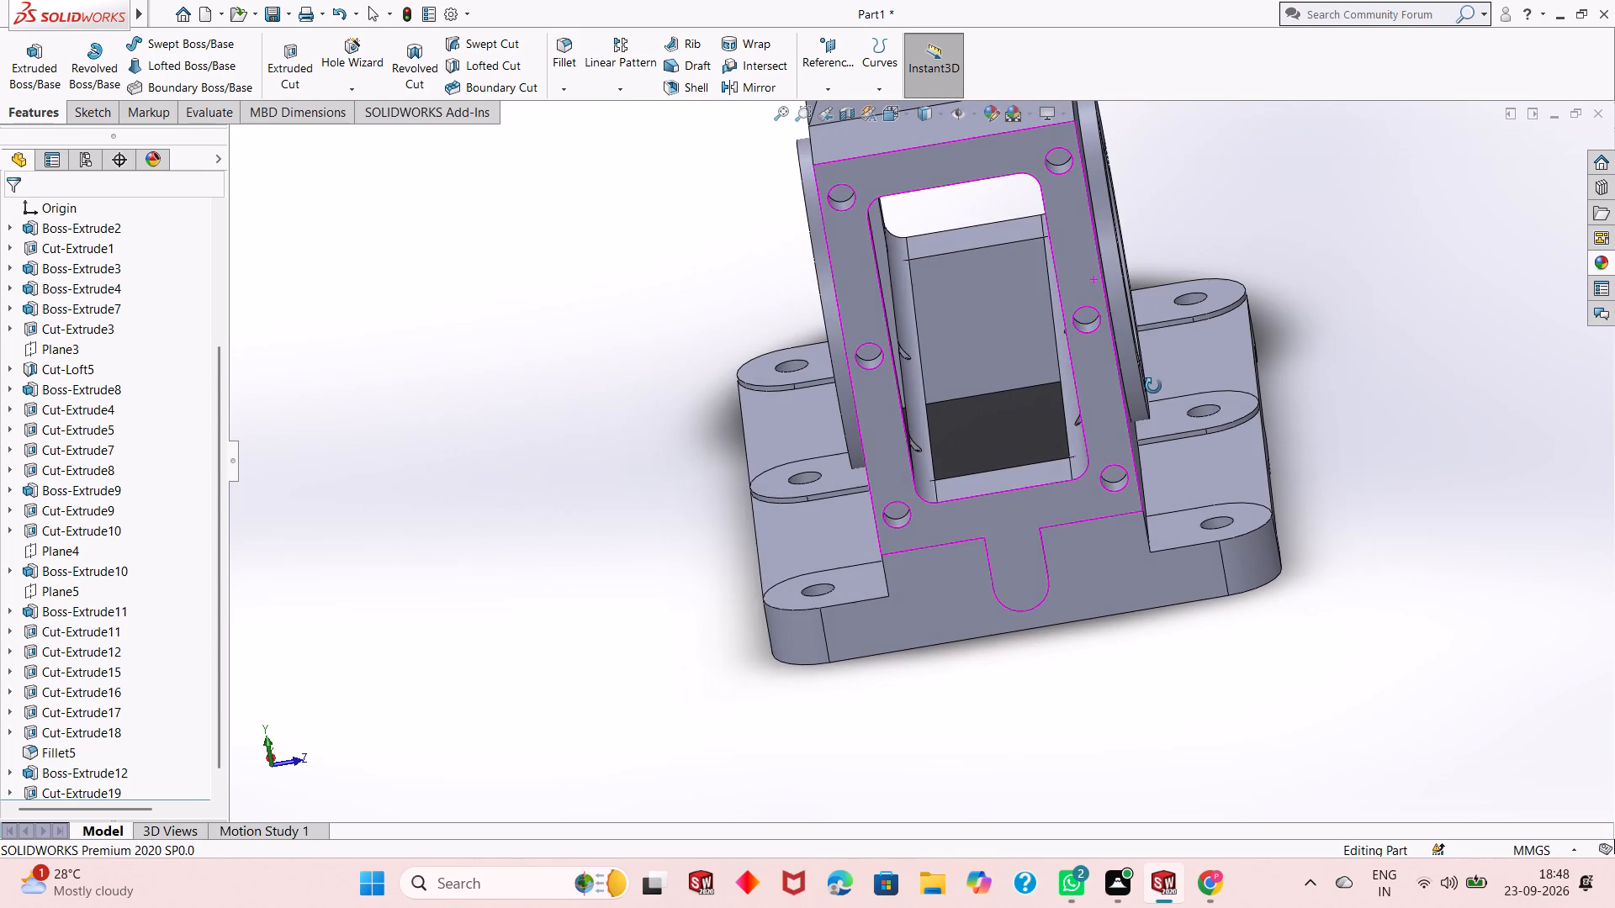
middle_click_drag(1153, 386, 1140, 412)
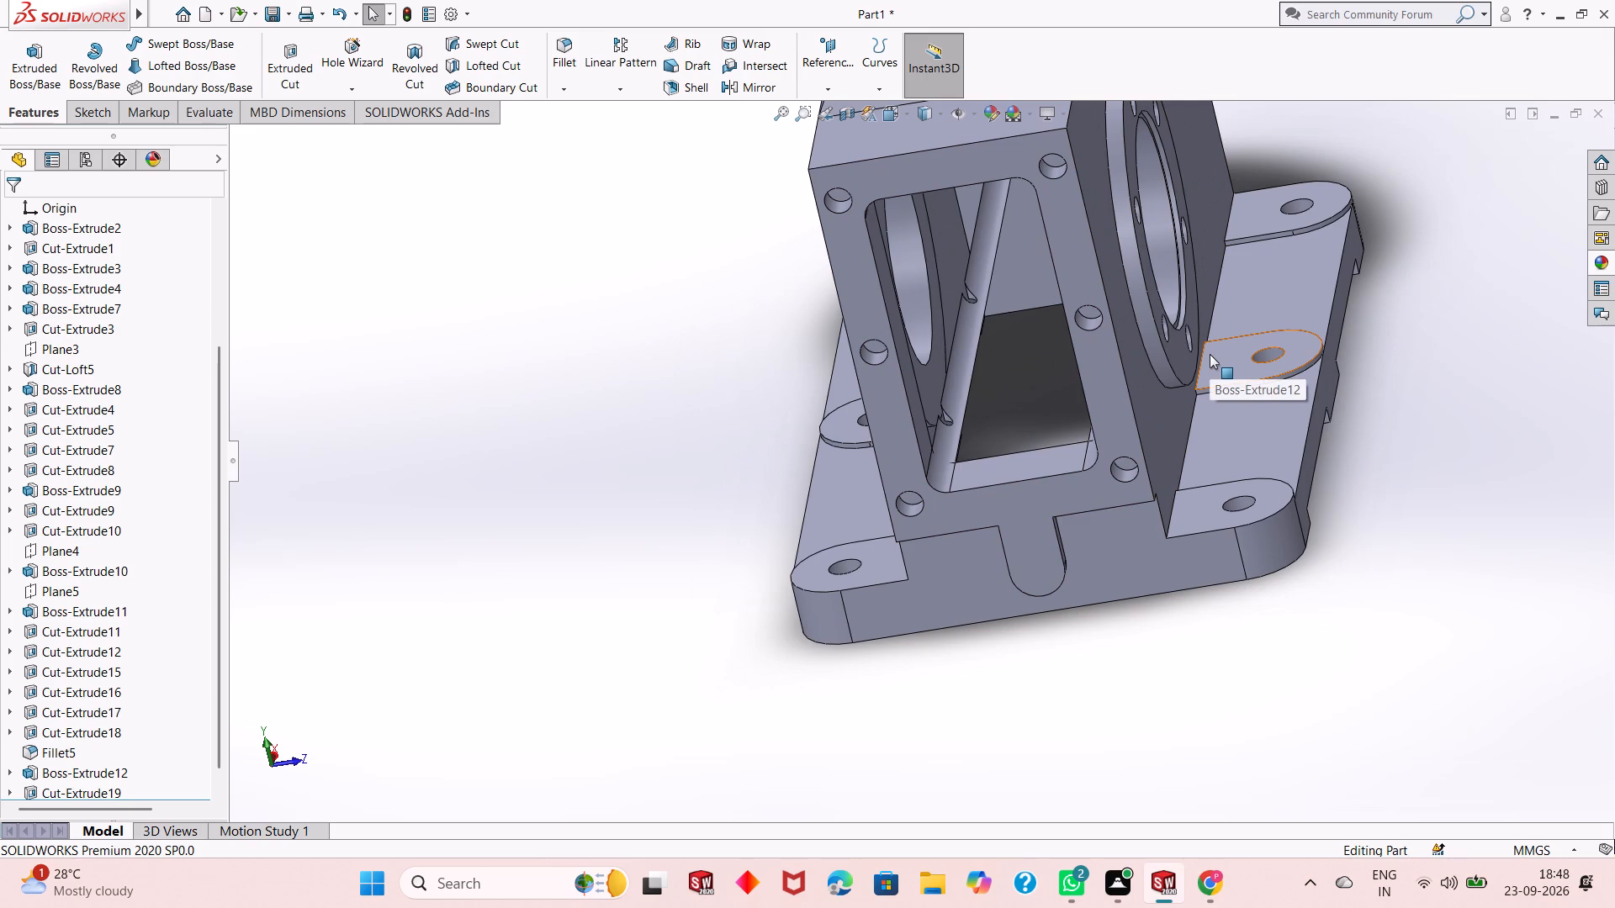
middle_click_drag(1210, 354, 1231, 314)
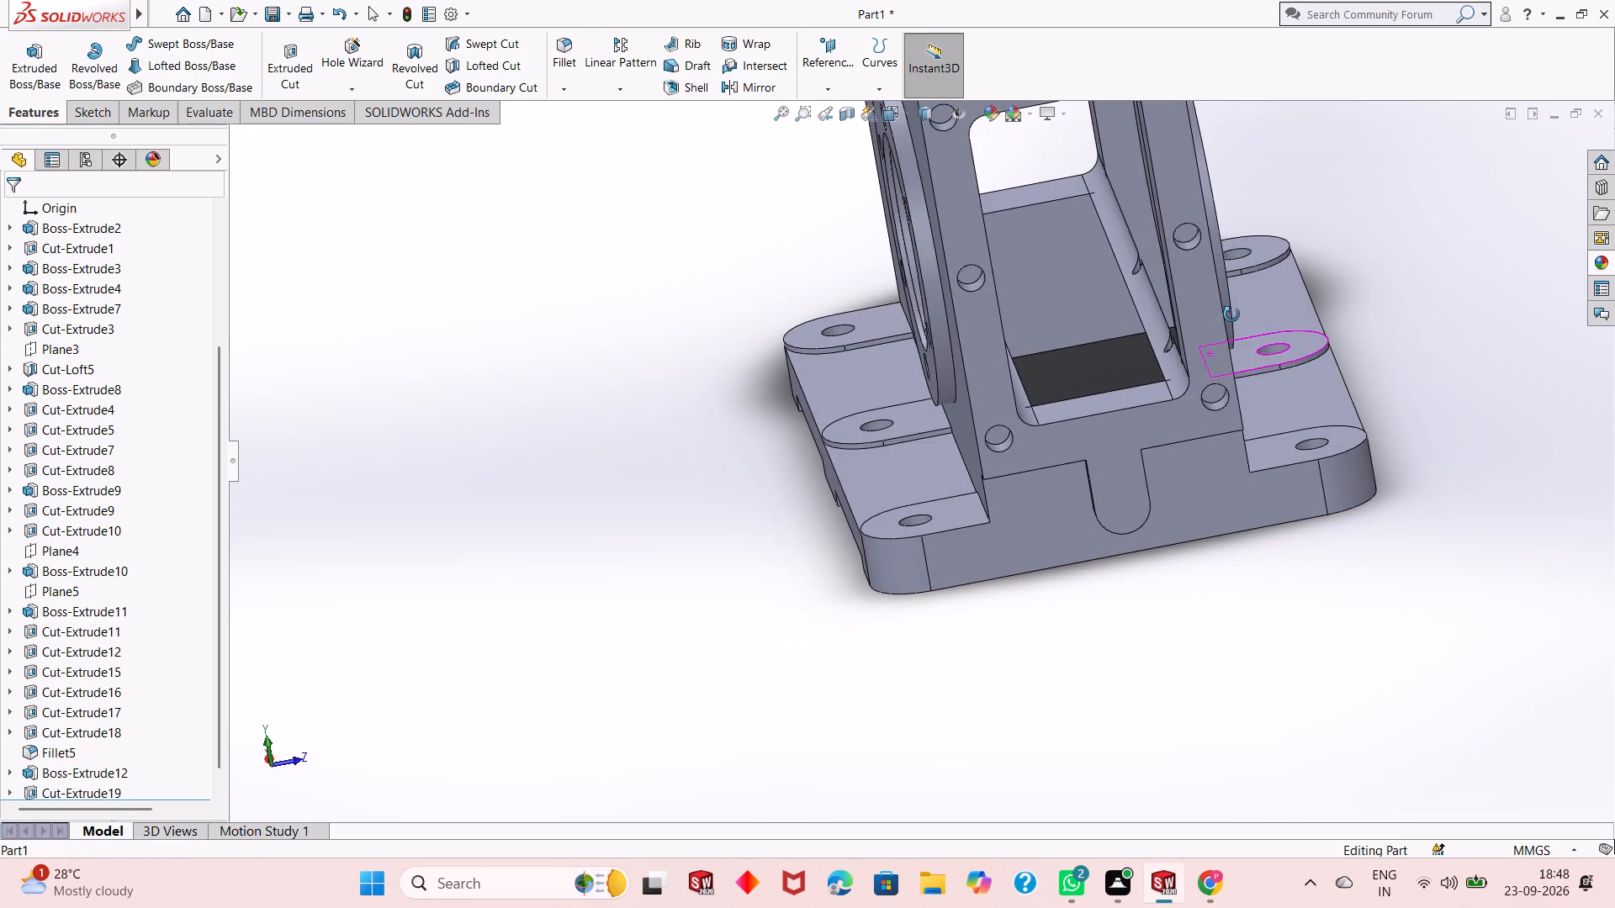
middle_click_drag(1231, 314, 1242, 351)
middle_click(1232, 367)
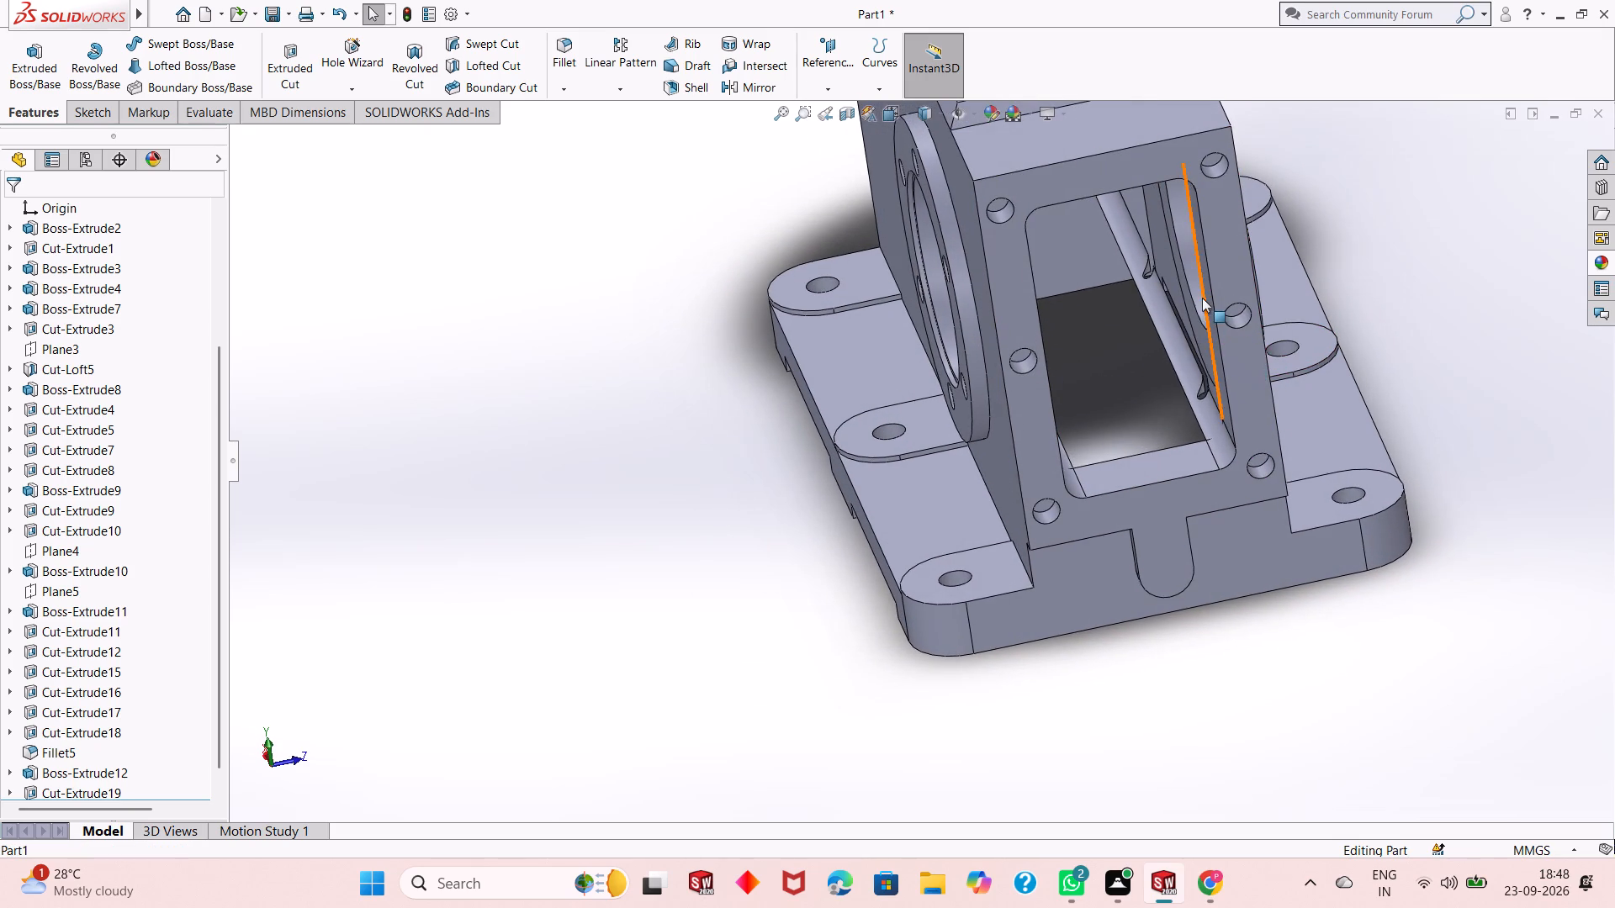
scroll(1202, 297, "up", 3)
middle_click_drag(1158, 240, 1159, 264)
scroll(1159, 266, "up", 2)
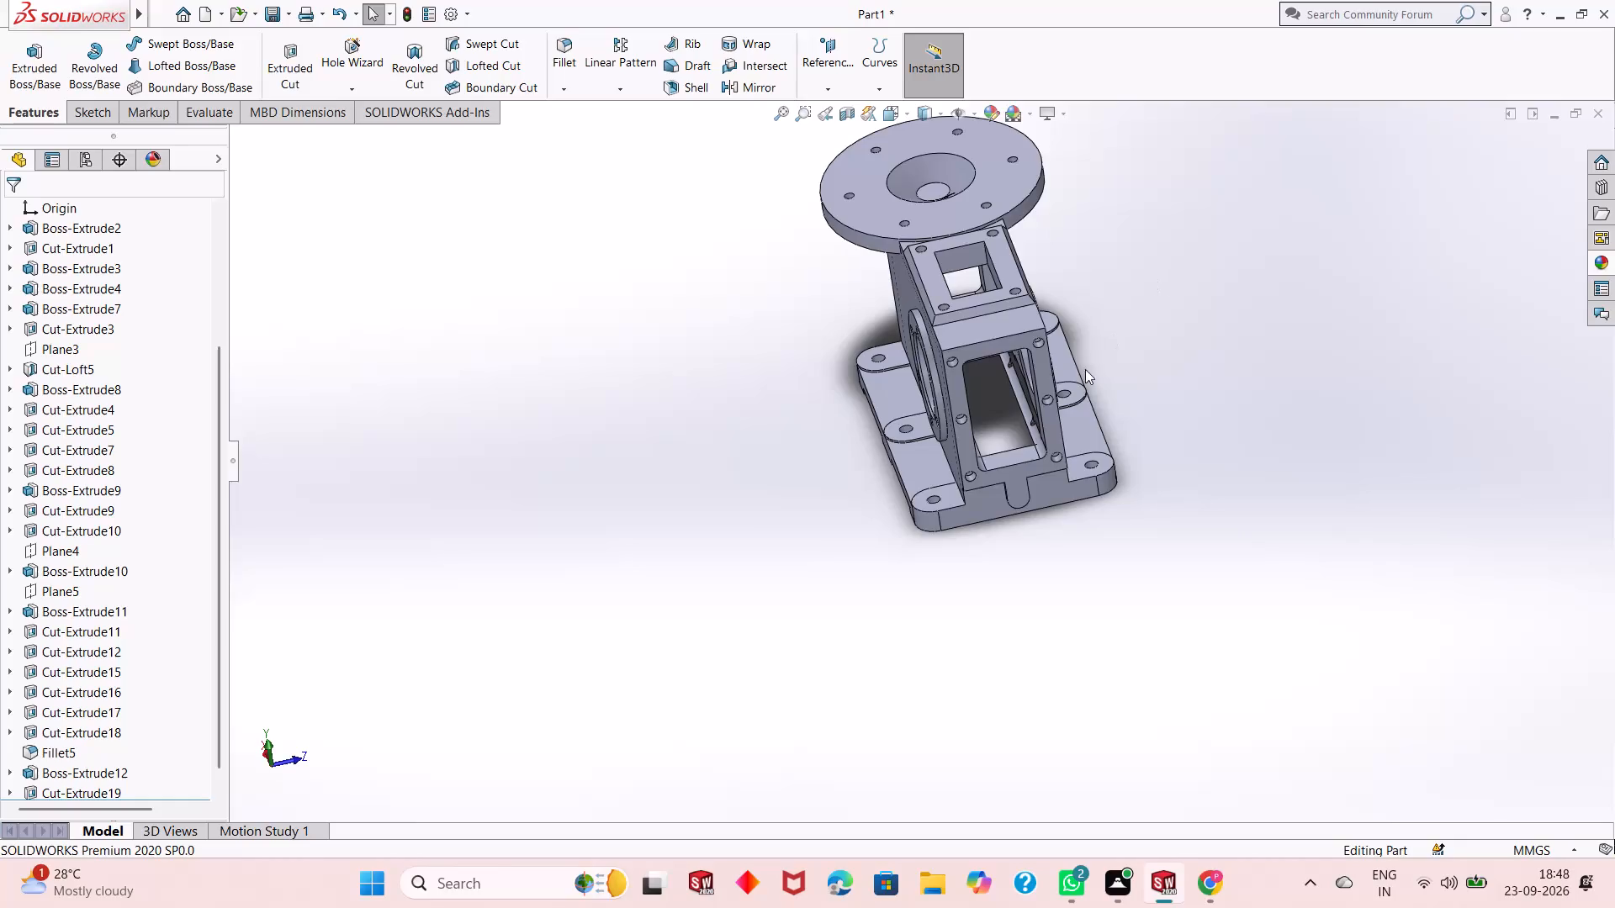
scroll(1022, 390, "up", 2)
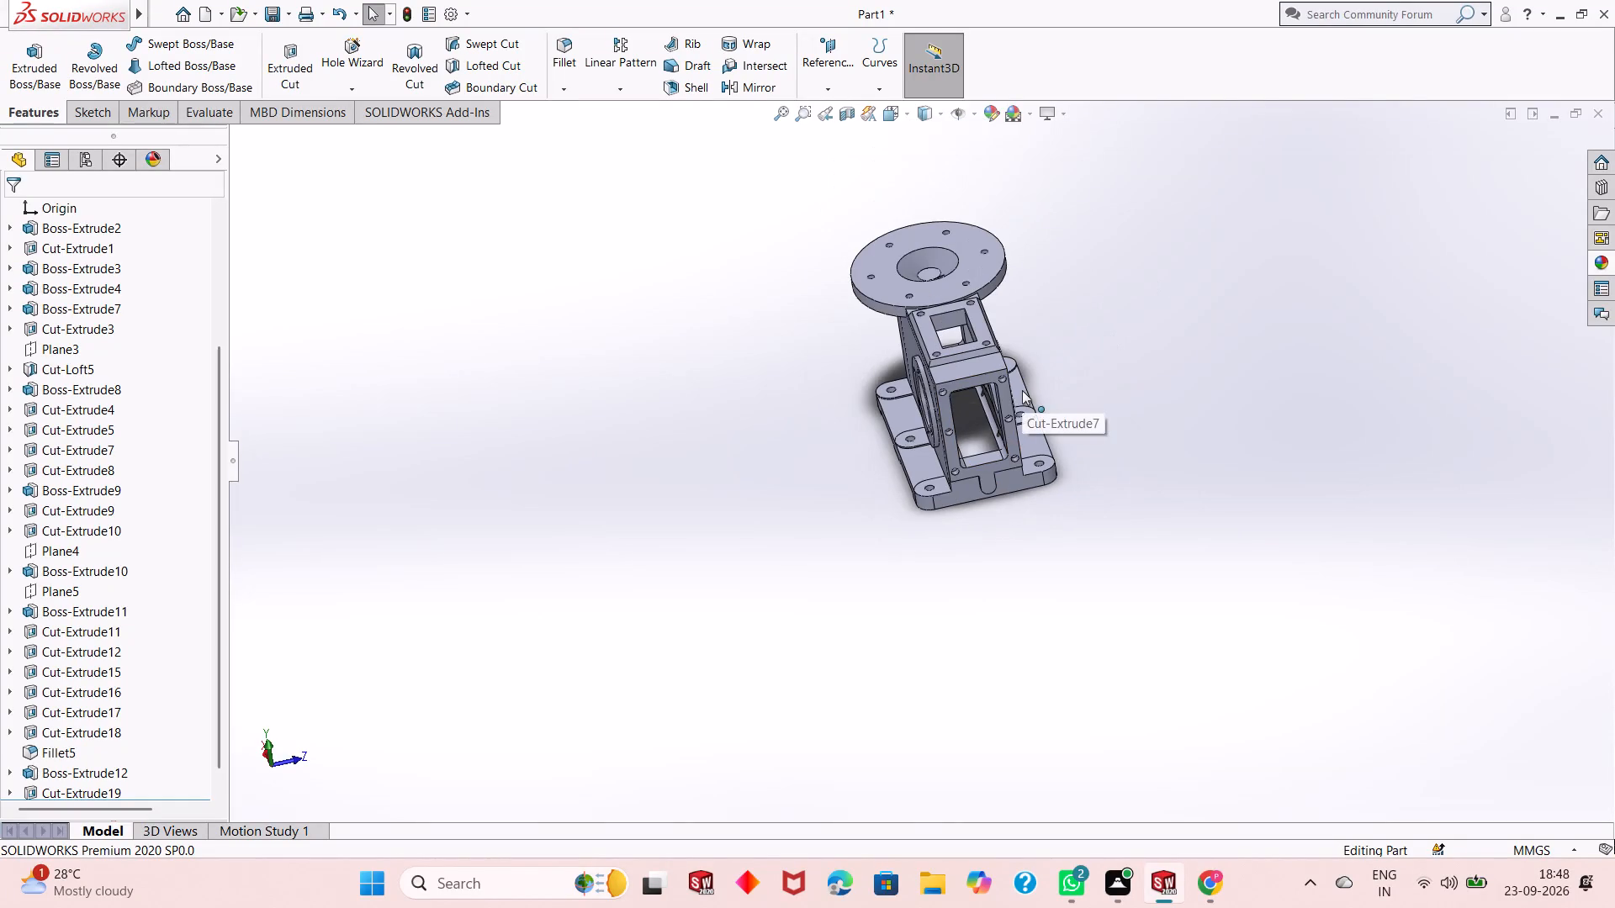
Inspect the sketch behind the rounded rectangular window cut in the housing's end face, and exit it without editing.
scroll(976, 414, "down", 9)
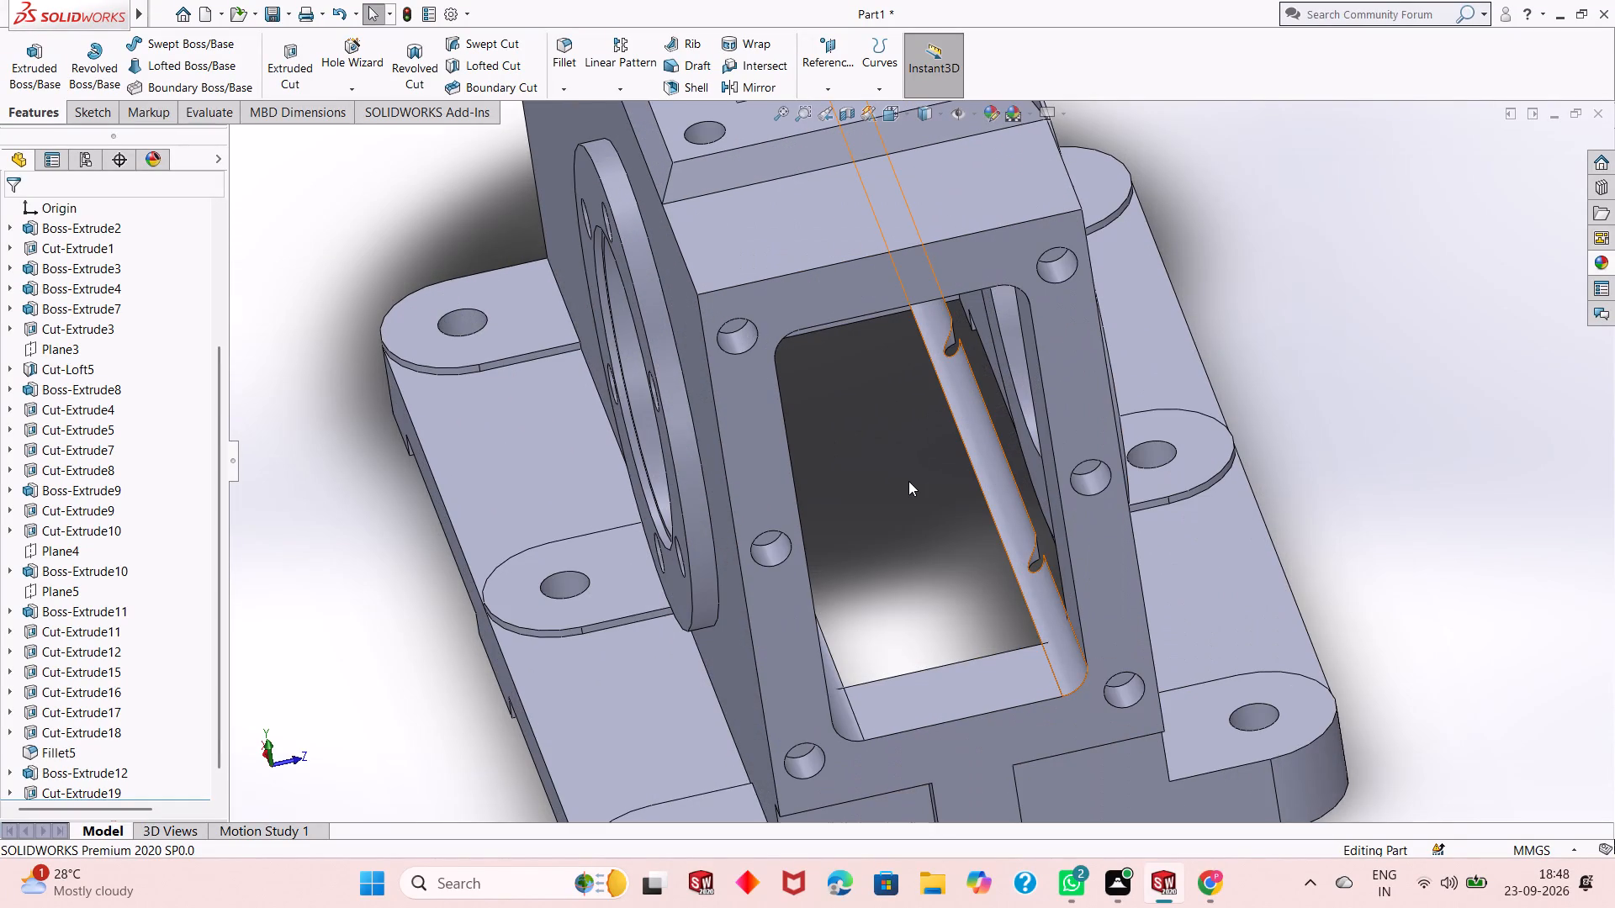
middle_click_drag(912, 542, 898, 542)
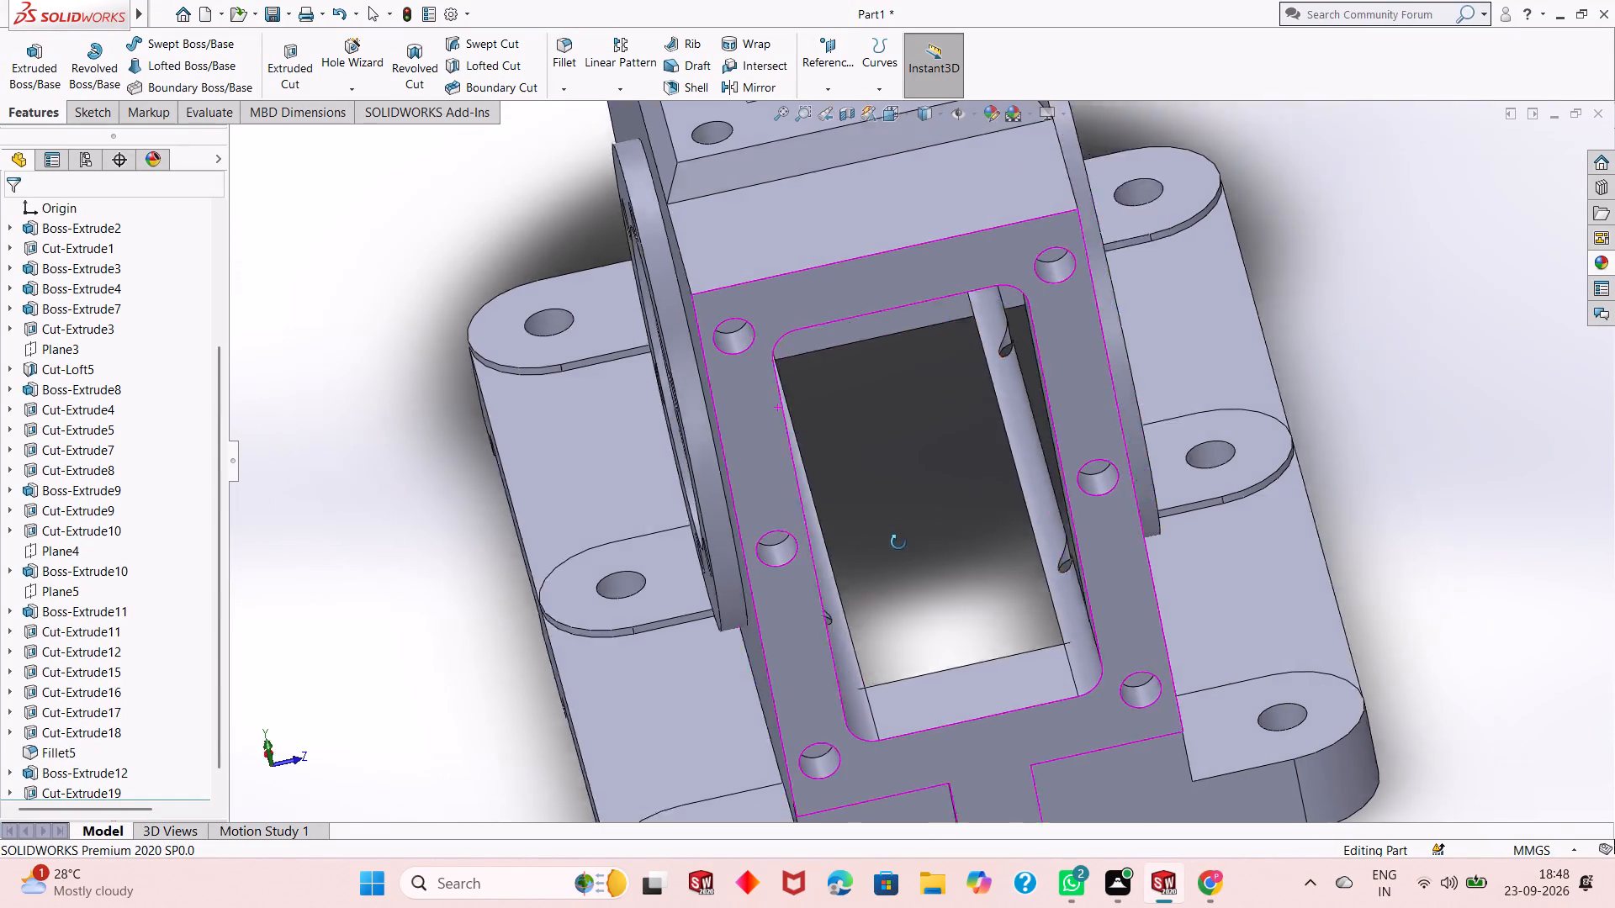
middle_click_drag(898, 542, 876, 524)
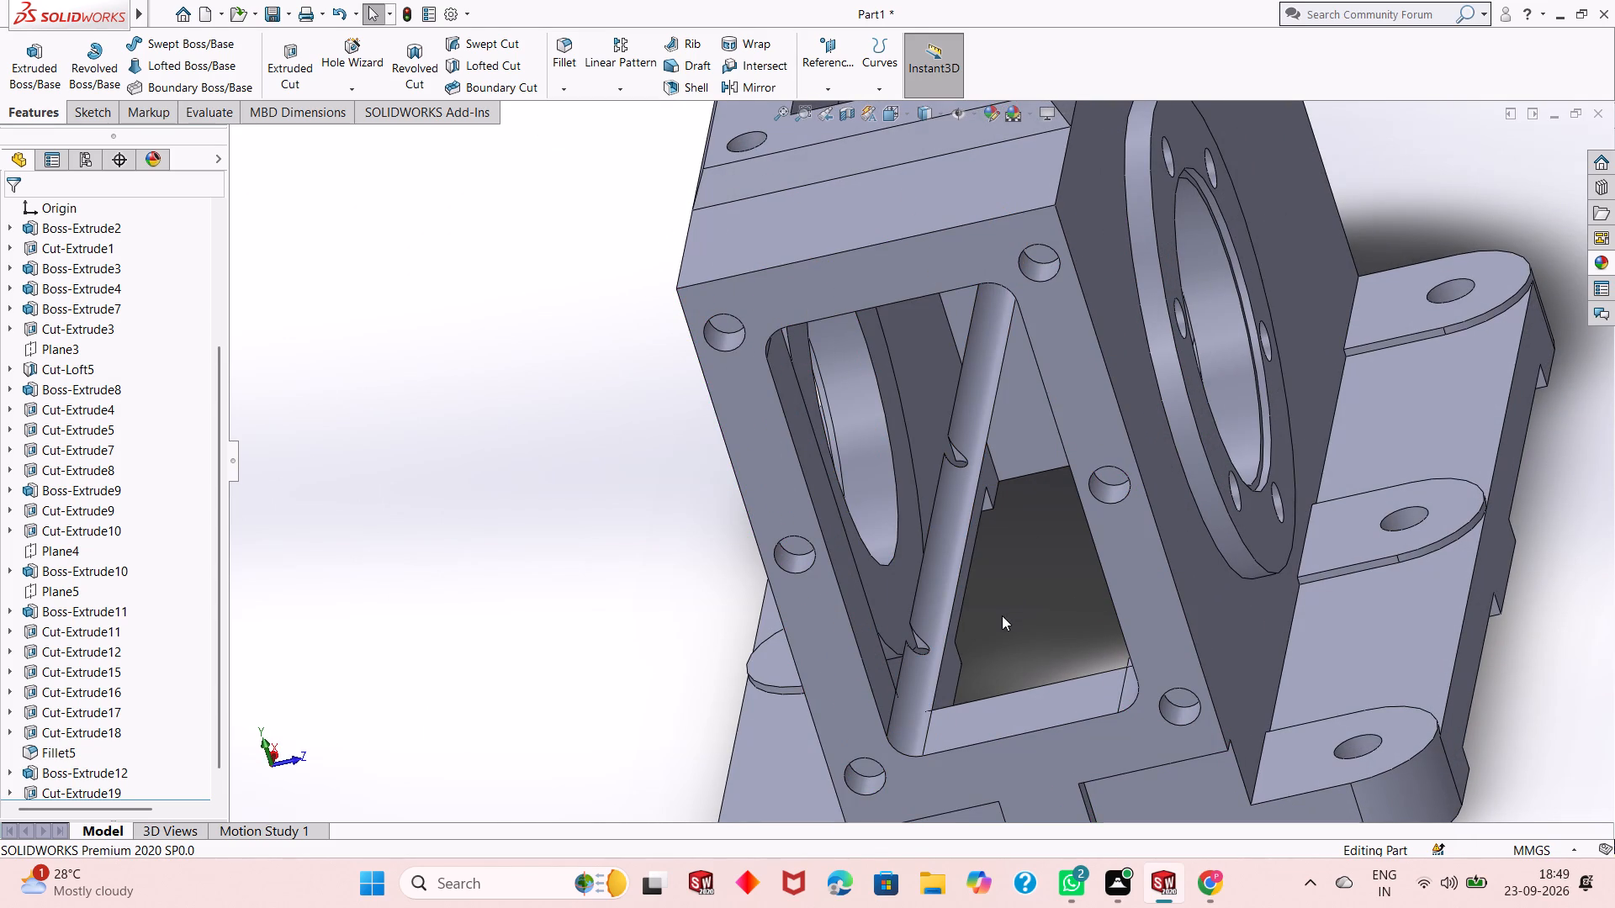
scroll(1002, 617, "up", 1)
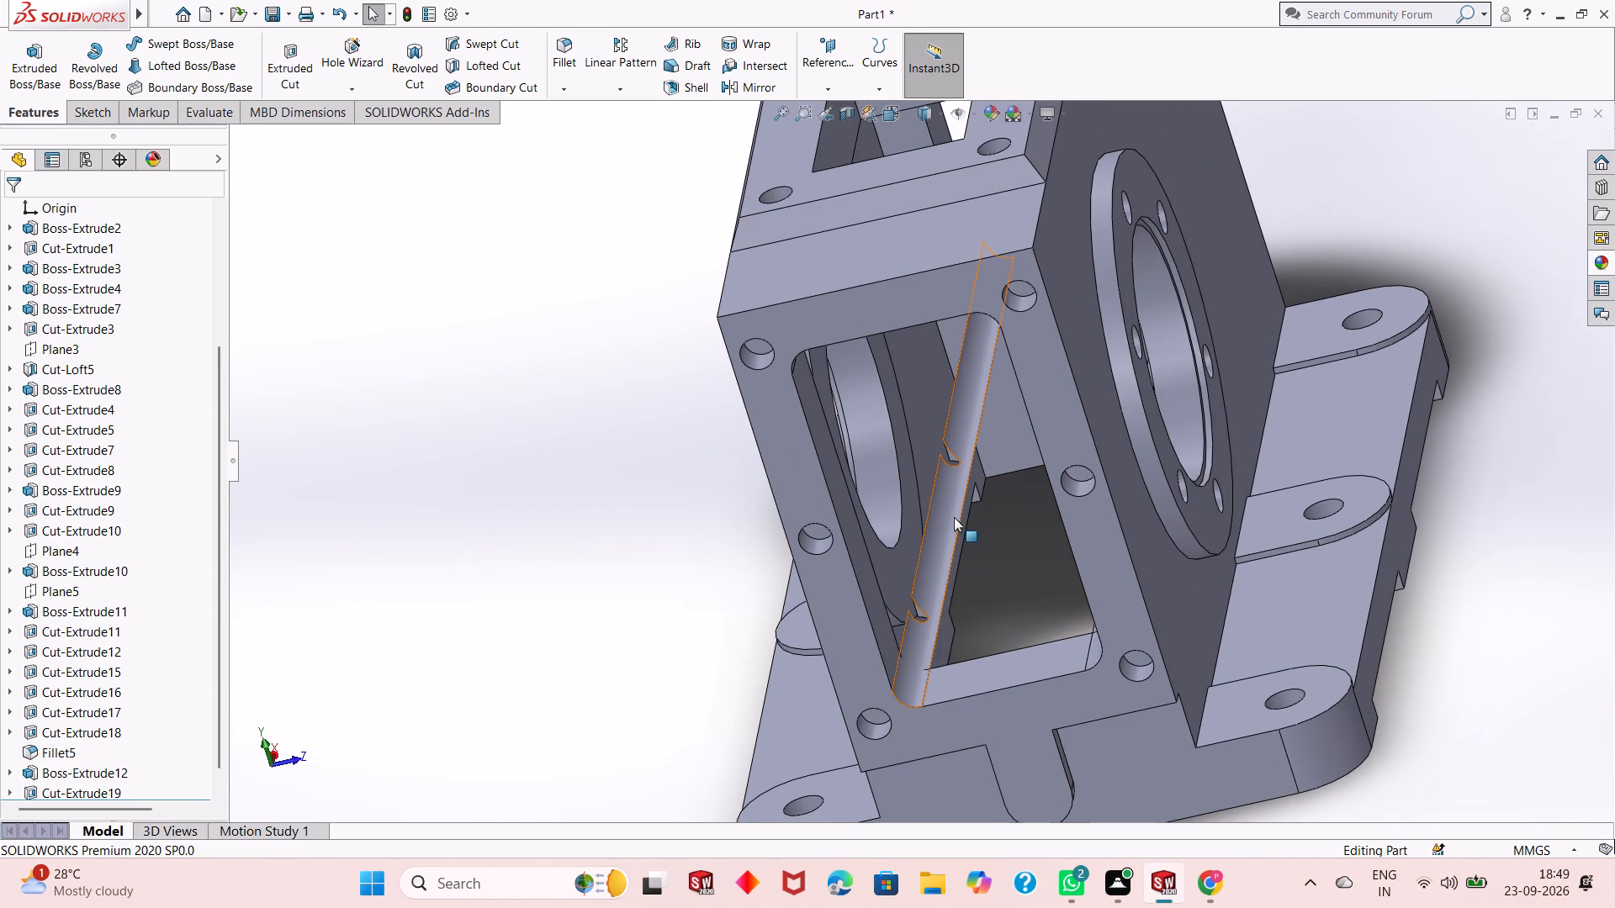
left_click(954, 517)
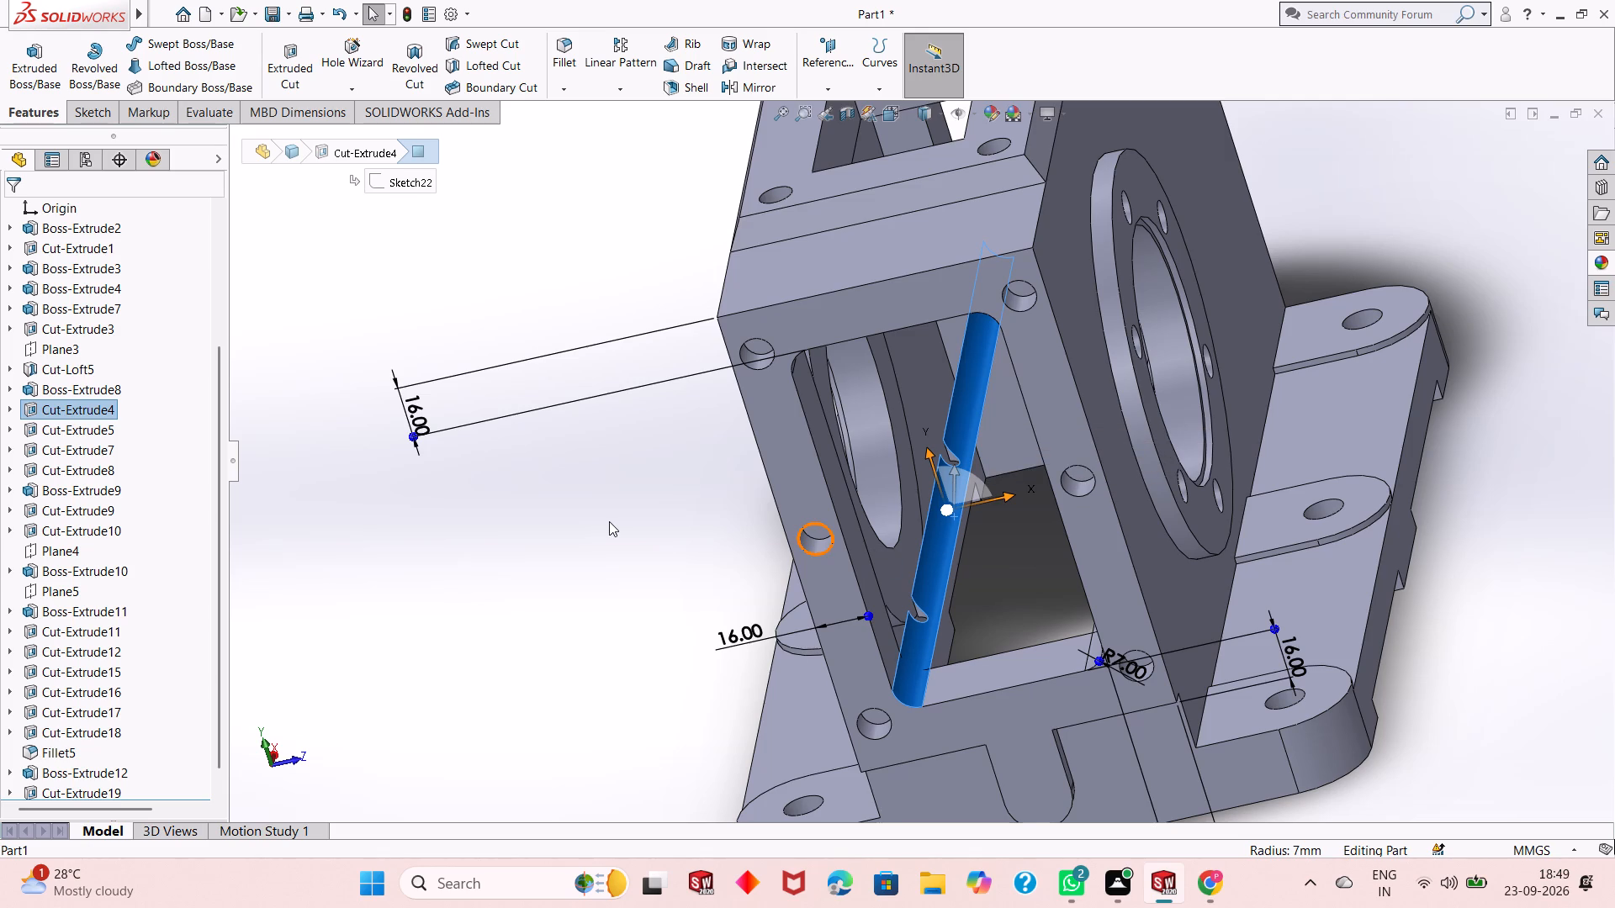
key("Escape")
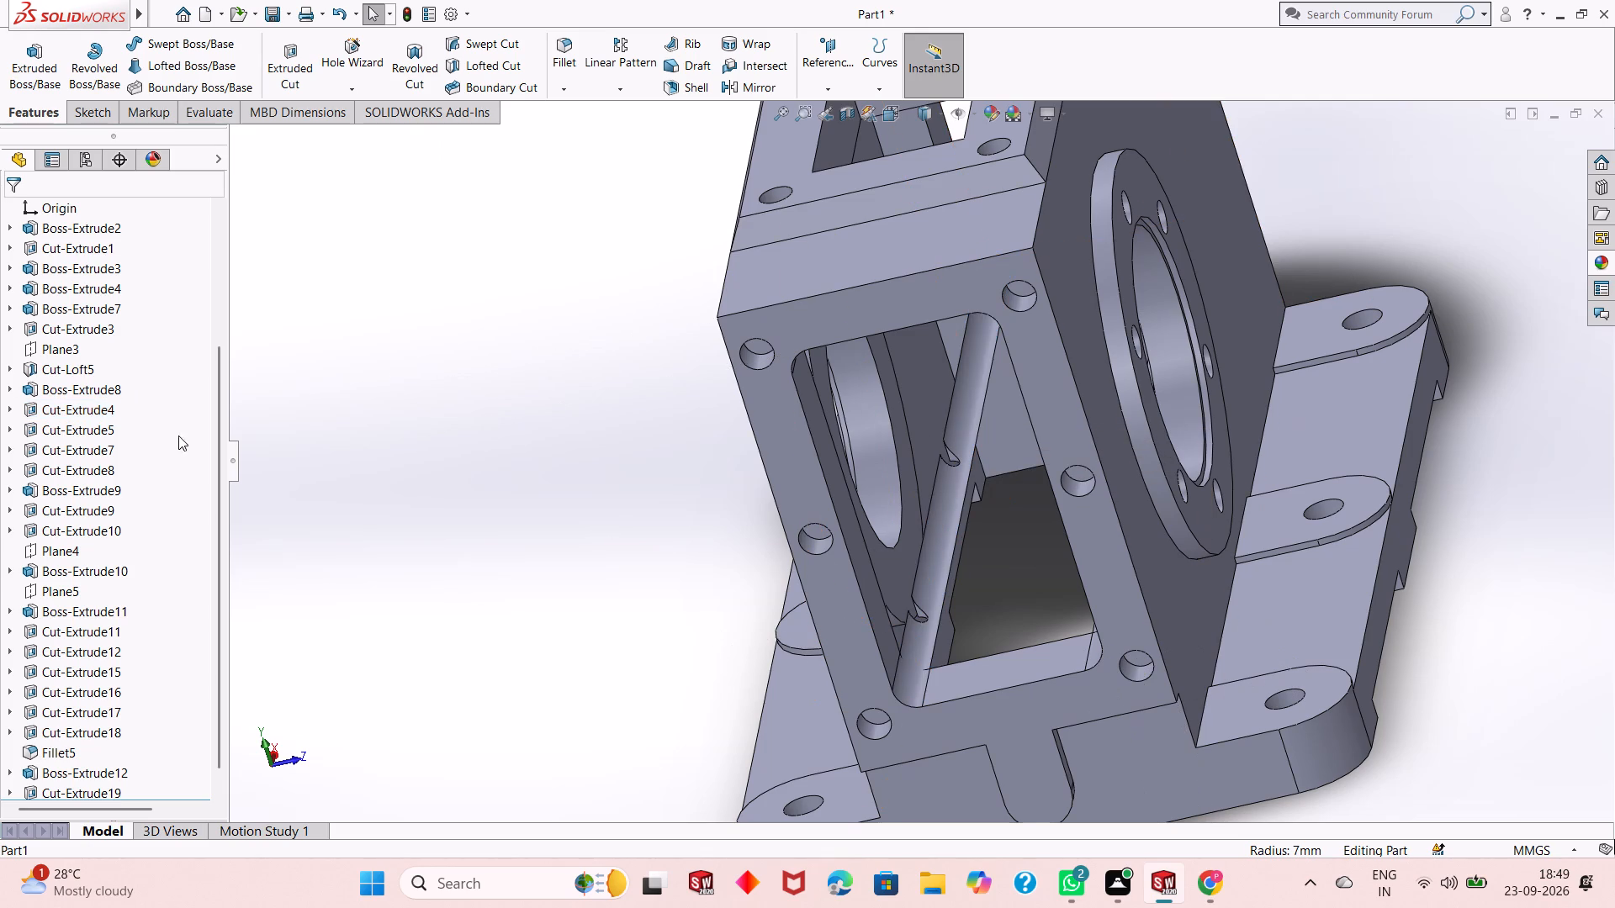
left_click(93, 409)
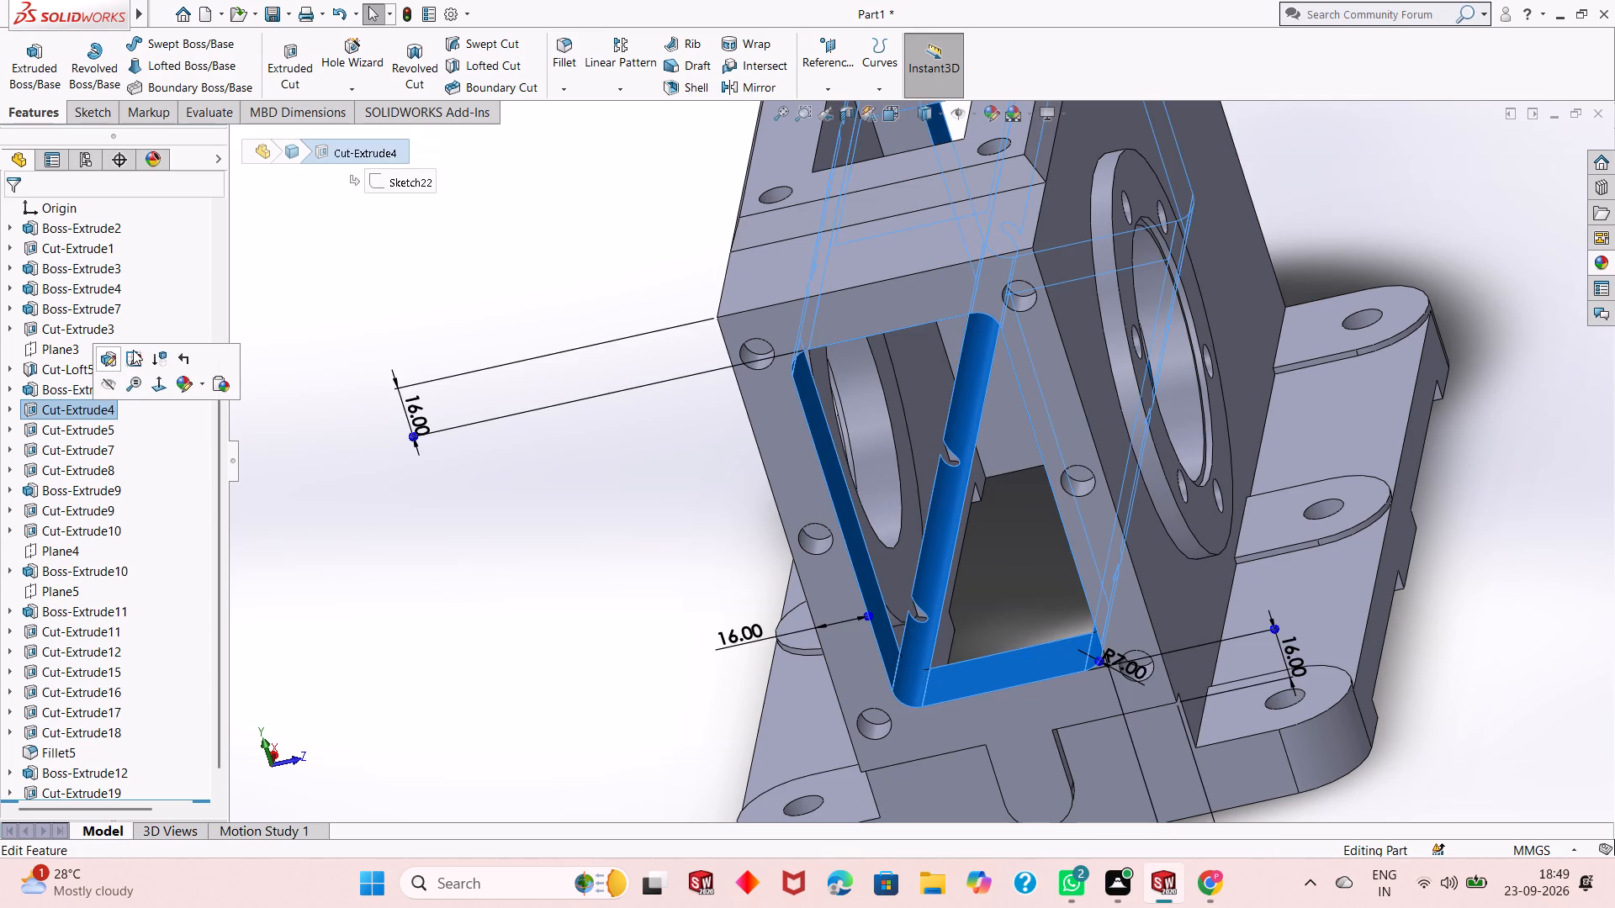
left_click(129, 357)
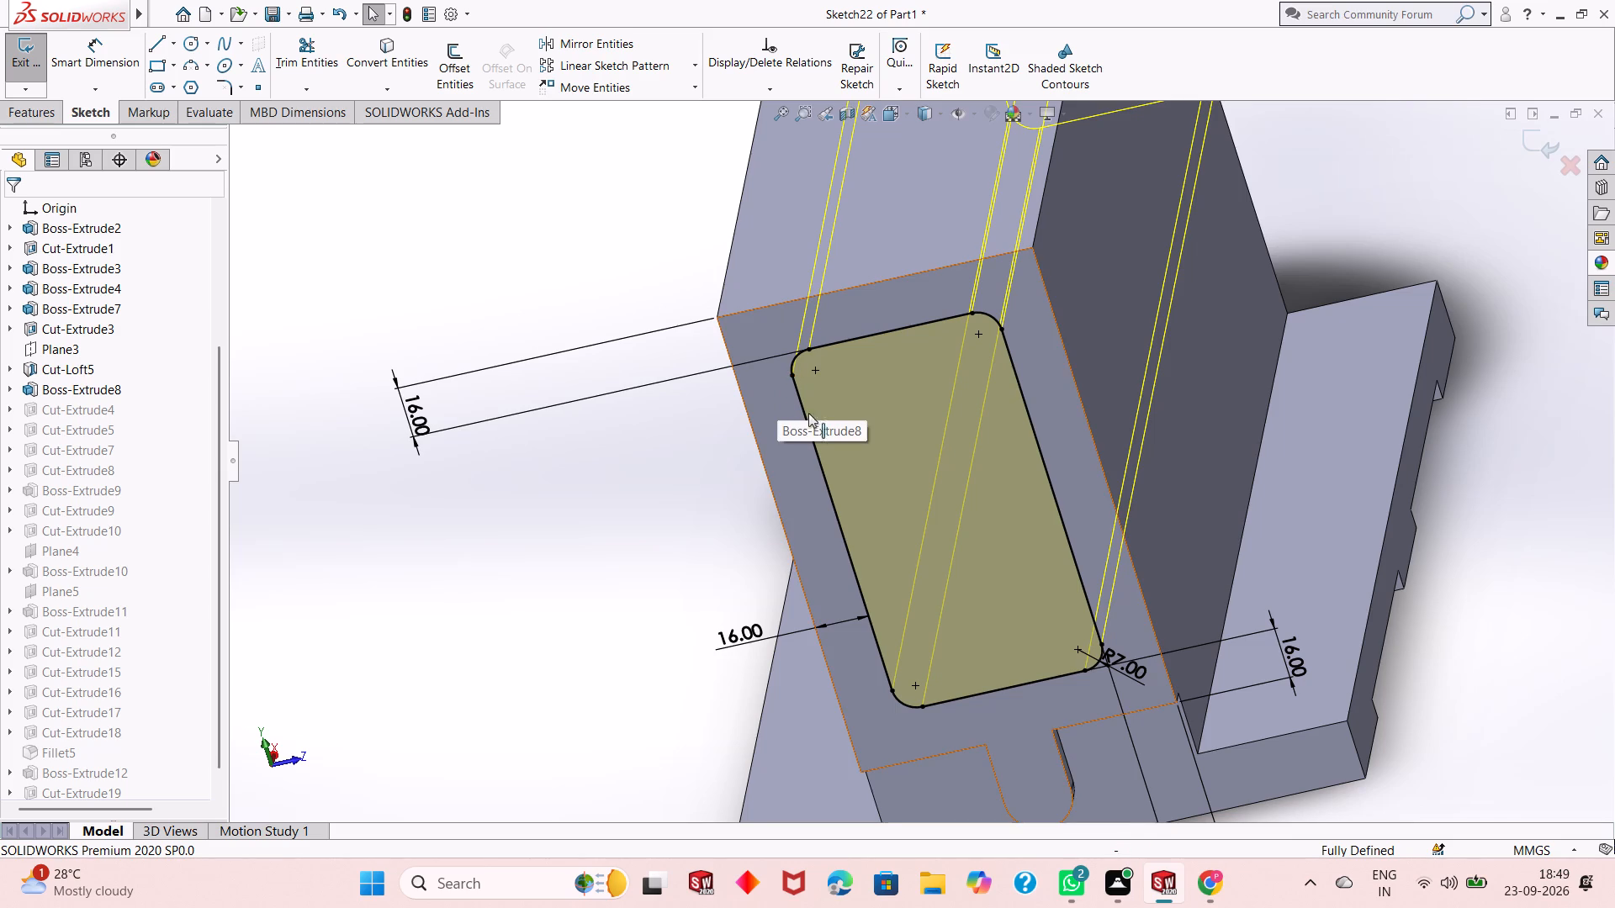
scroll(846, 414, "down", 2)
scroll(846, 414, "up", 1)
scroll(998, 414, "up", 3)
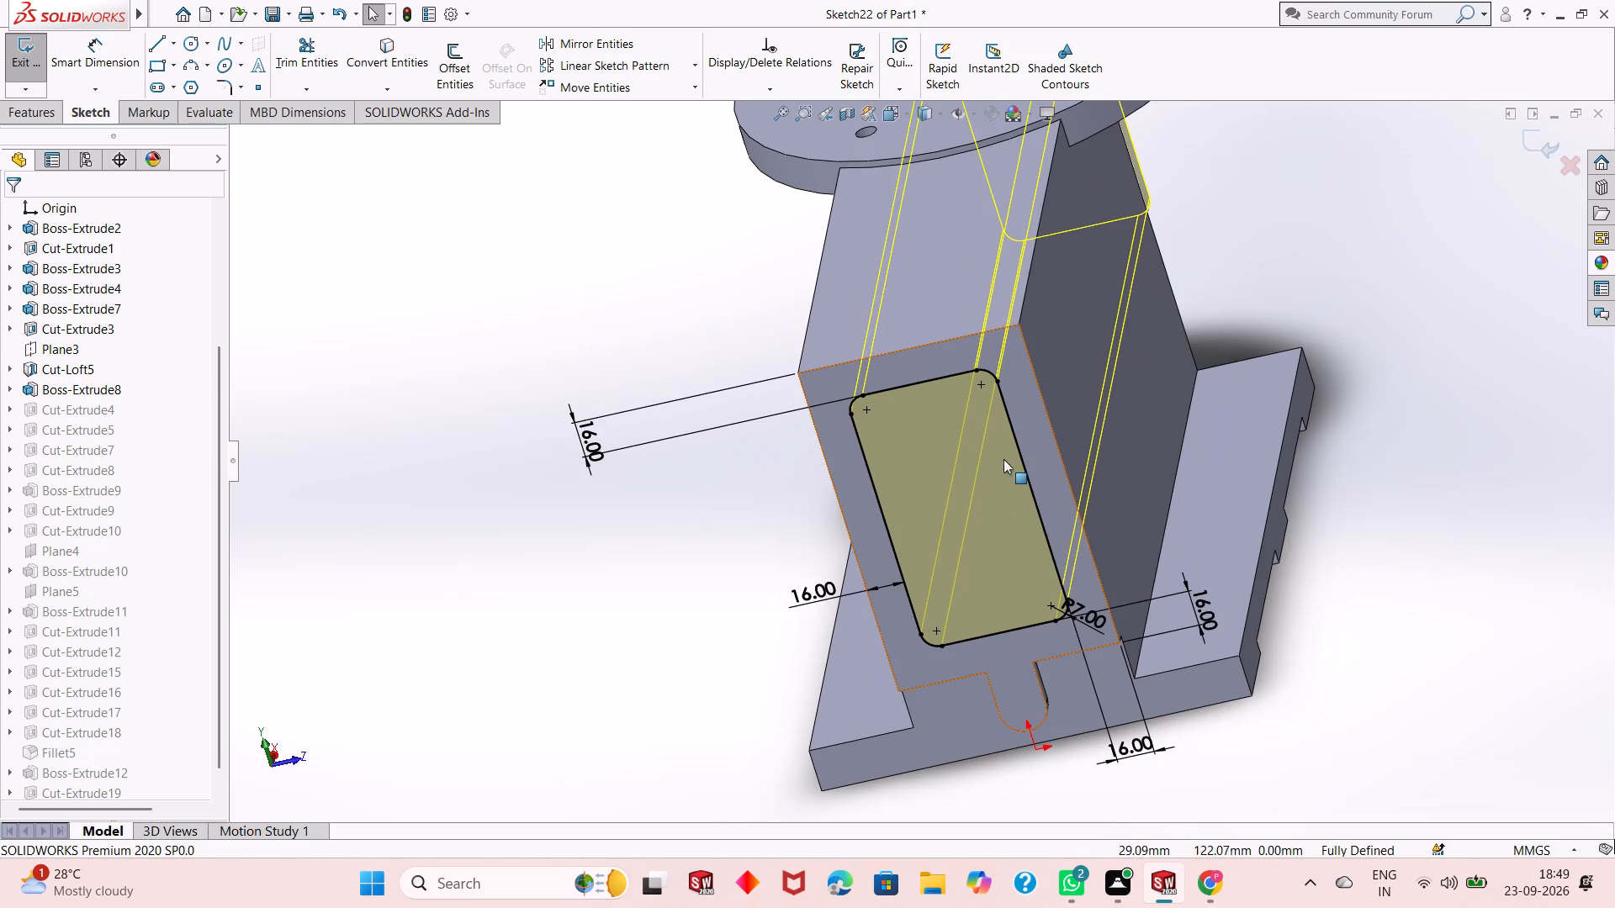
scroll(992, 453, "down", 1)
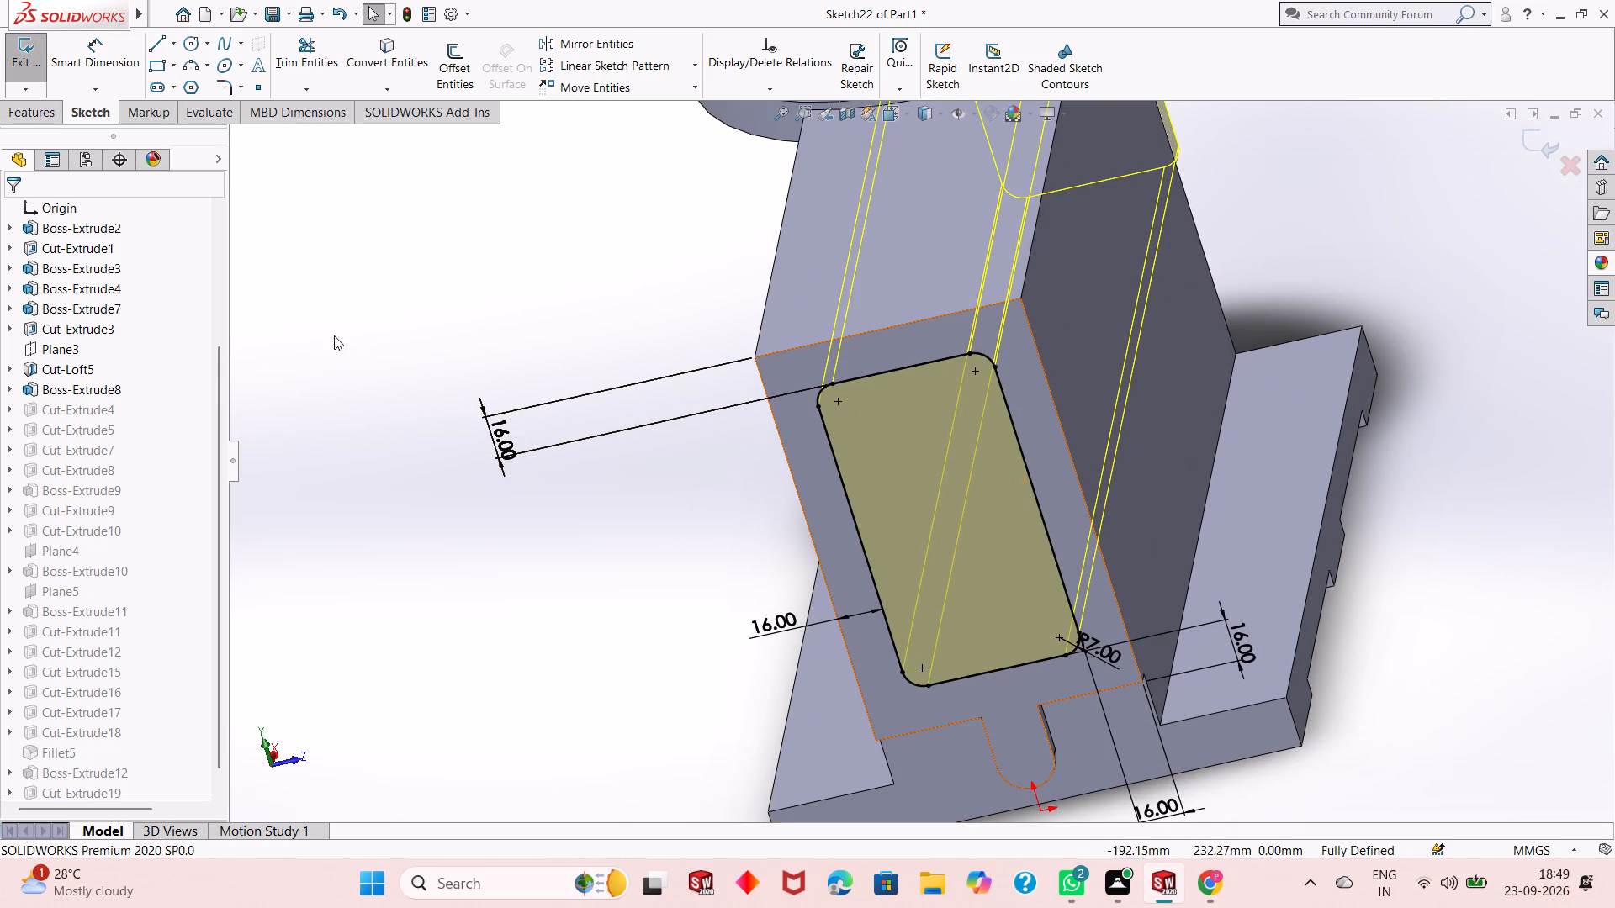
key("Escape")
key("Escape")
key("Escape")
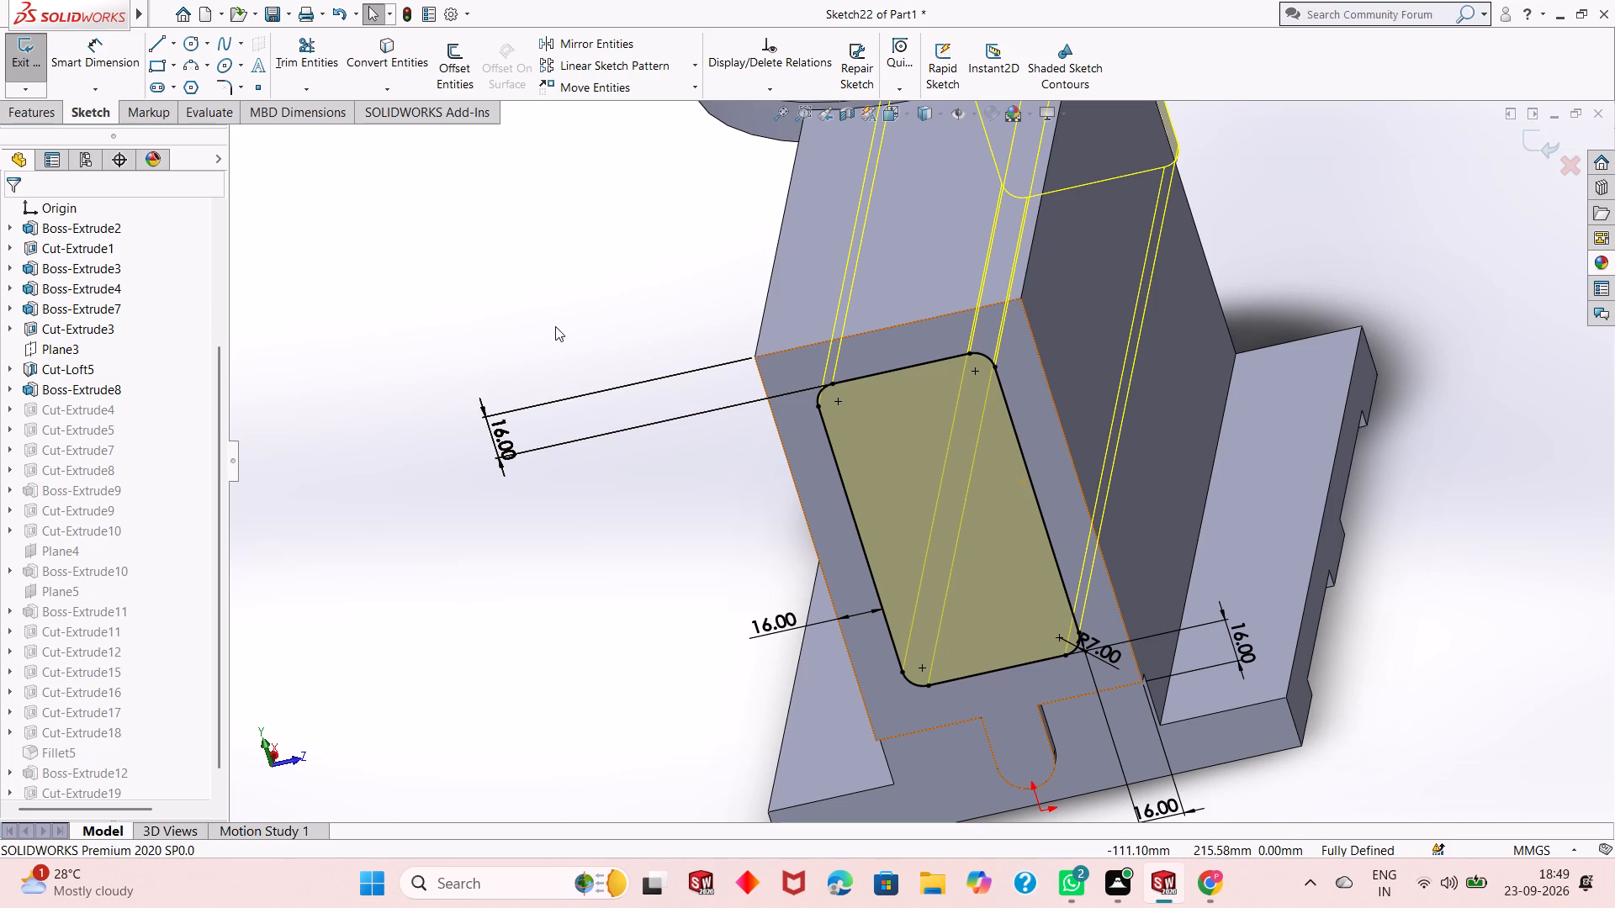
key("Escape")
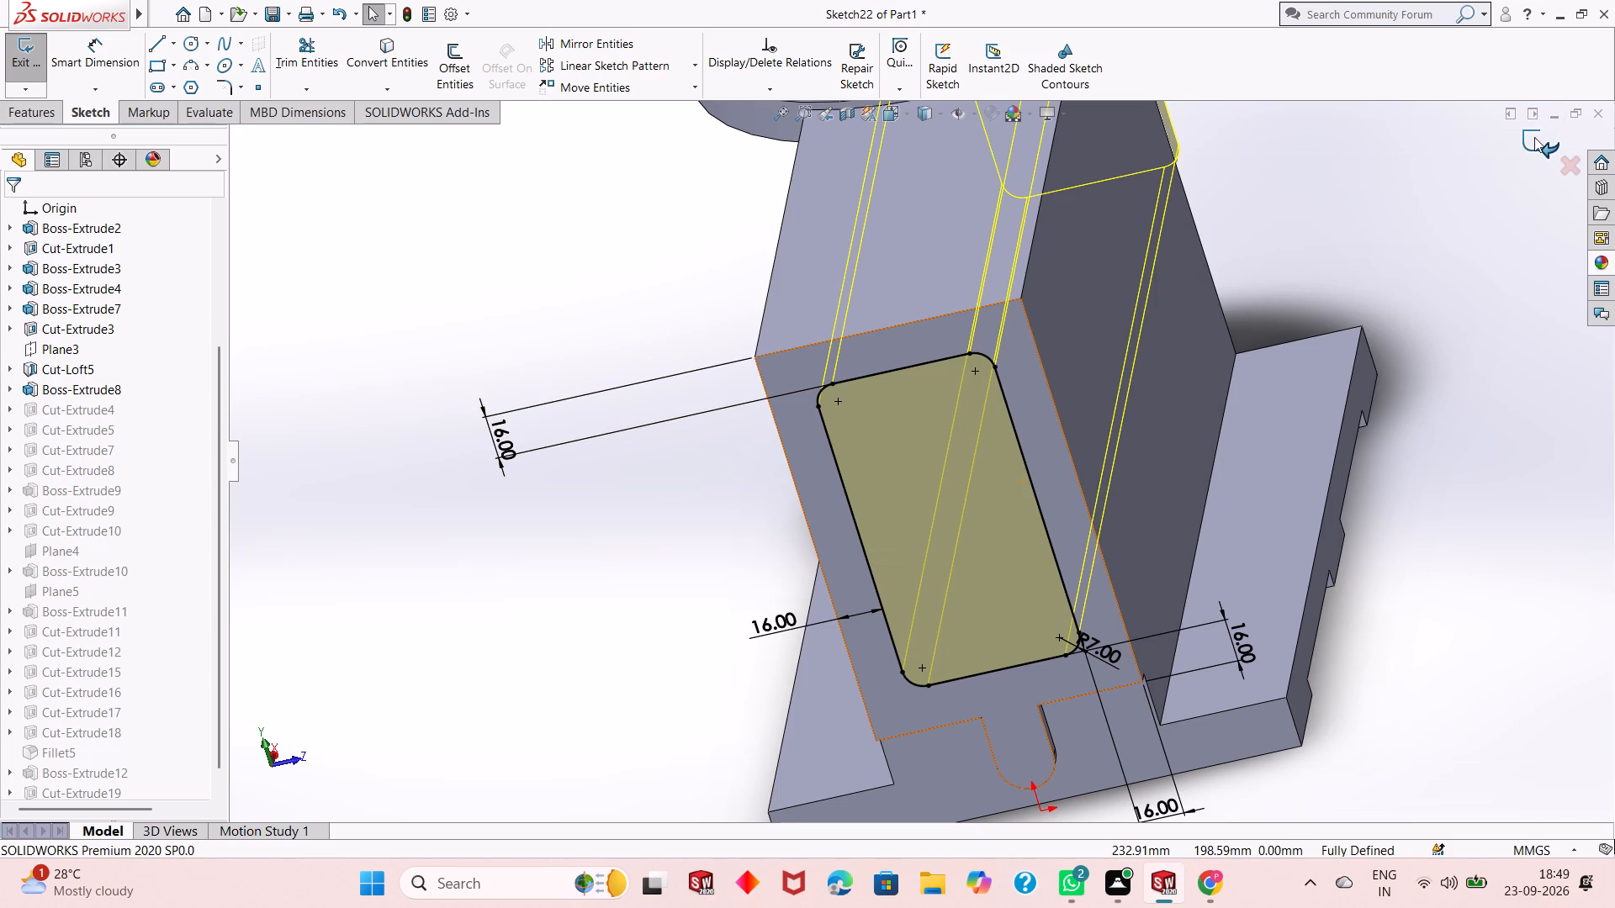
left_click(1534, 137)
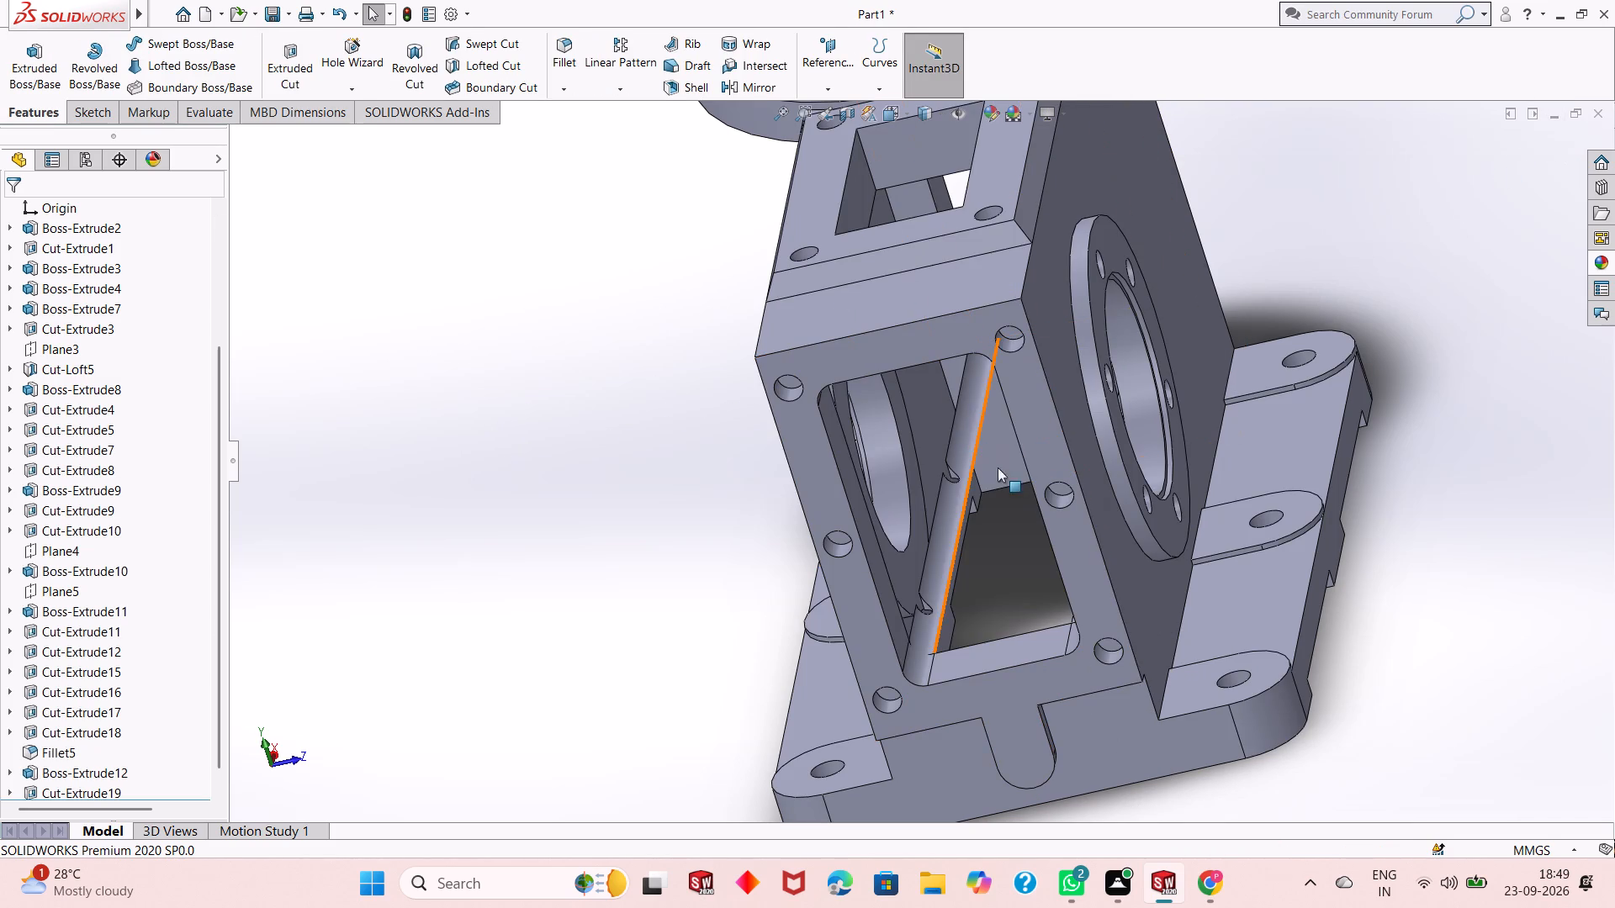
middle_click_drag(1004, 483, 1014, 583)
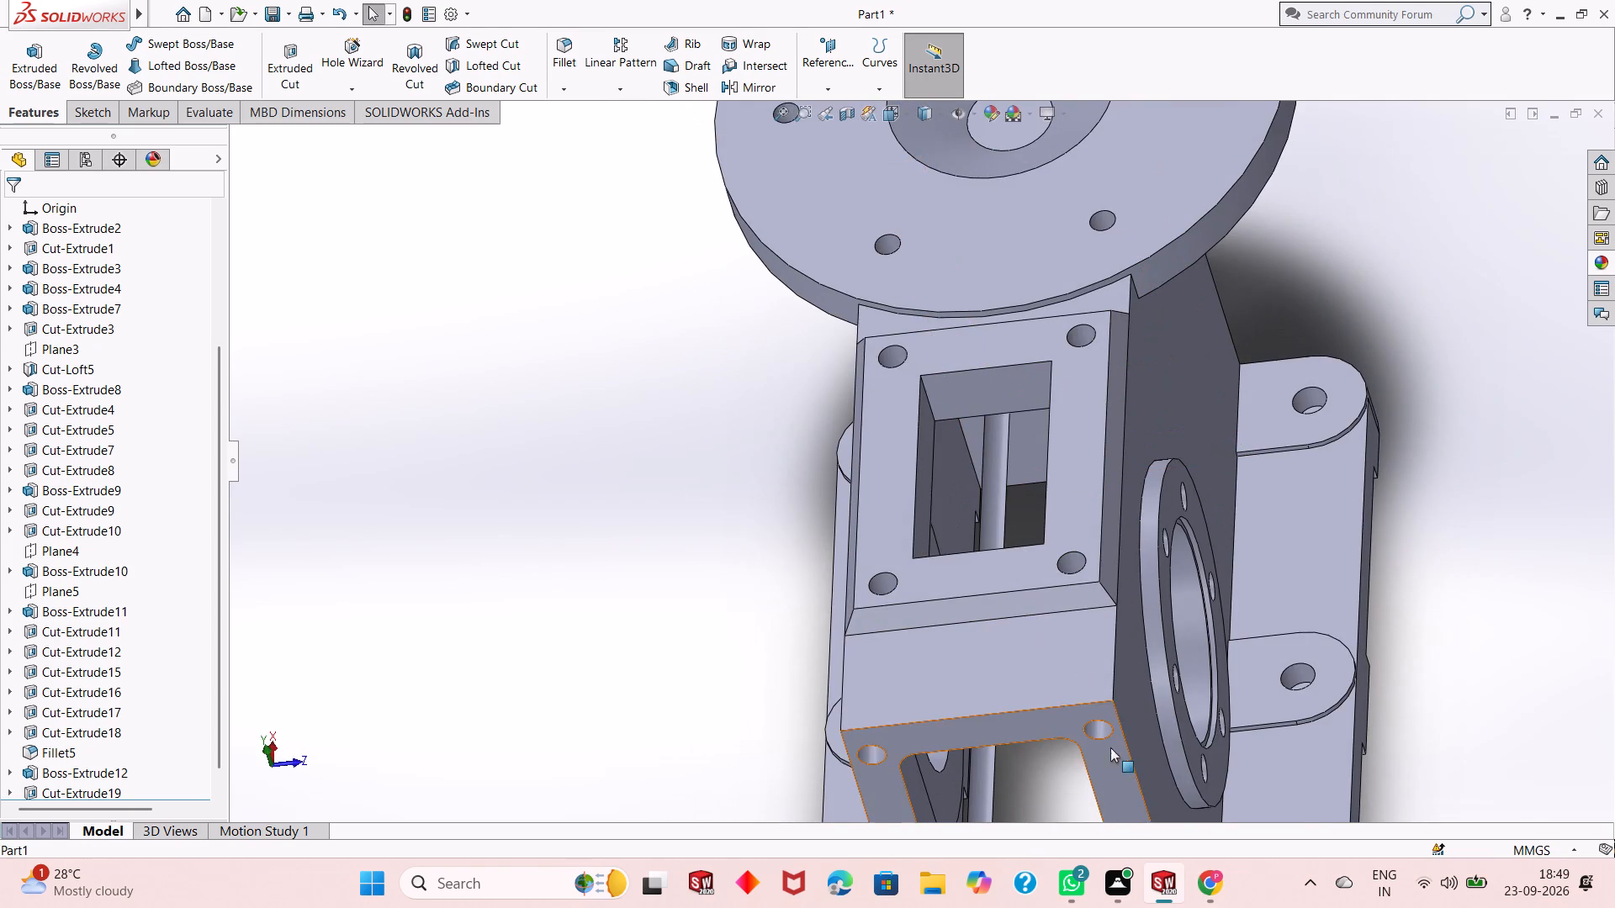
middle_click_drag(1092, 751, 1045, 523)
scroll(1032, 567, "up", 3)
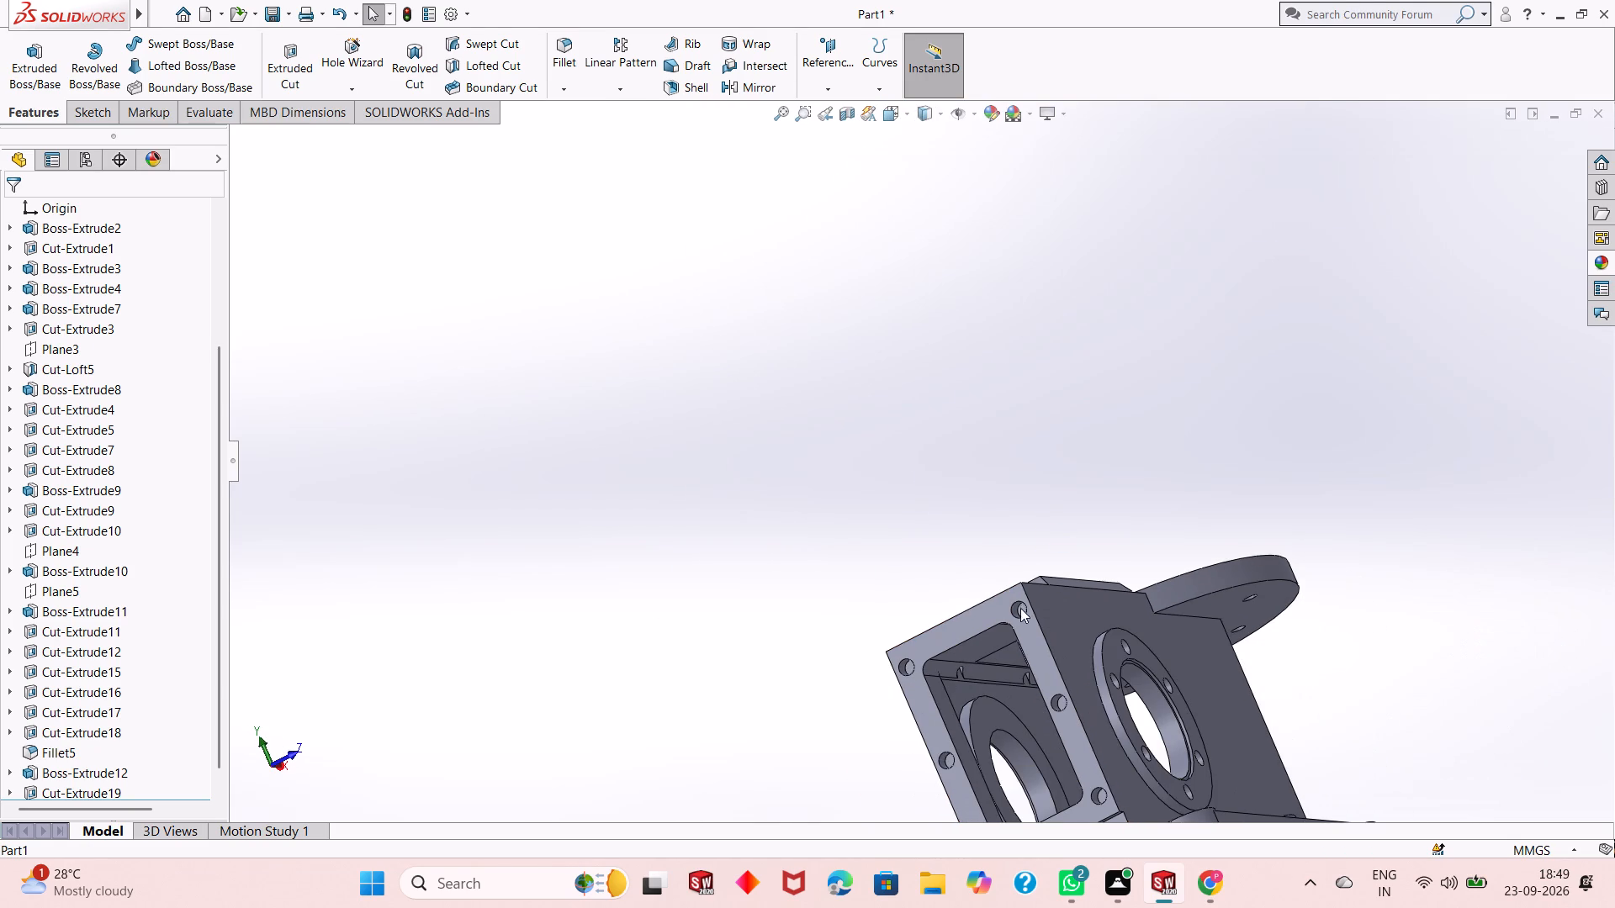
Examine the housing from several angles, closing in on the rounded lower inner corner of the end window opening.
middle_click_drag(1015, 668, 1109, 687)
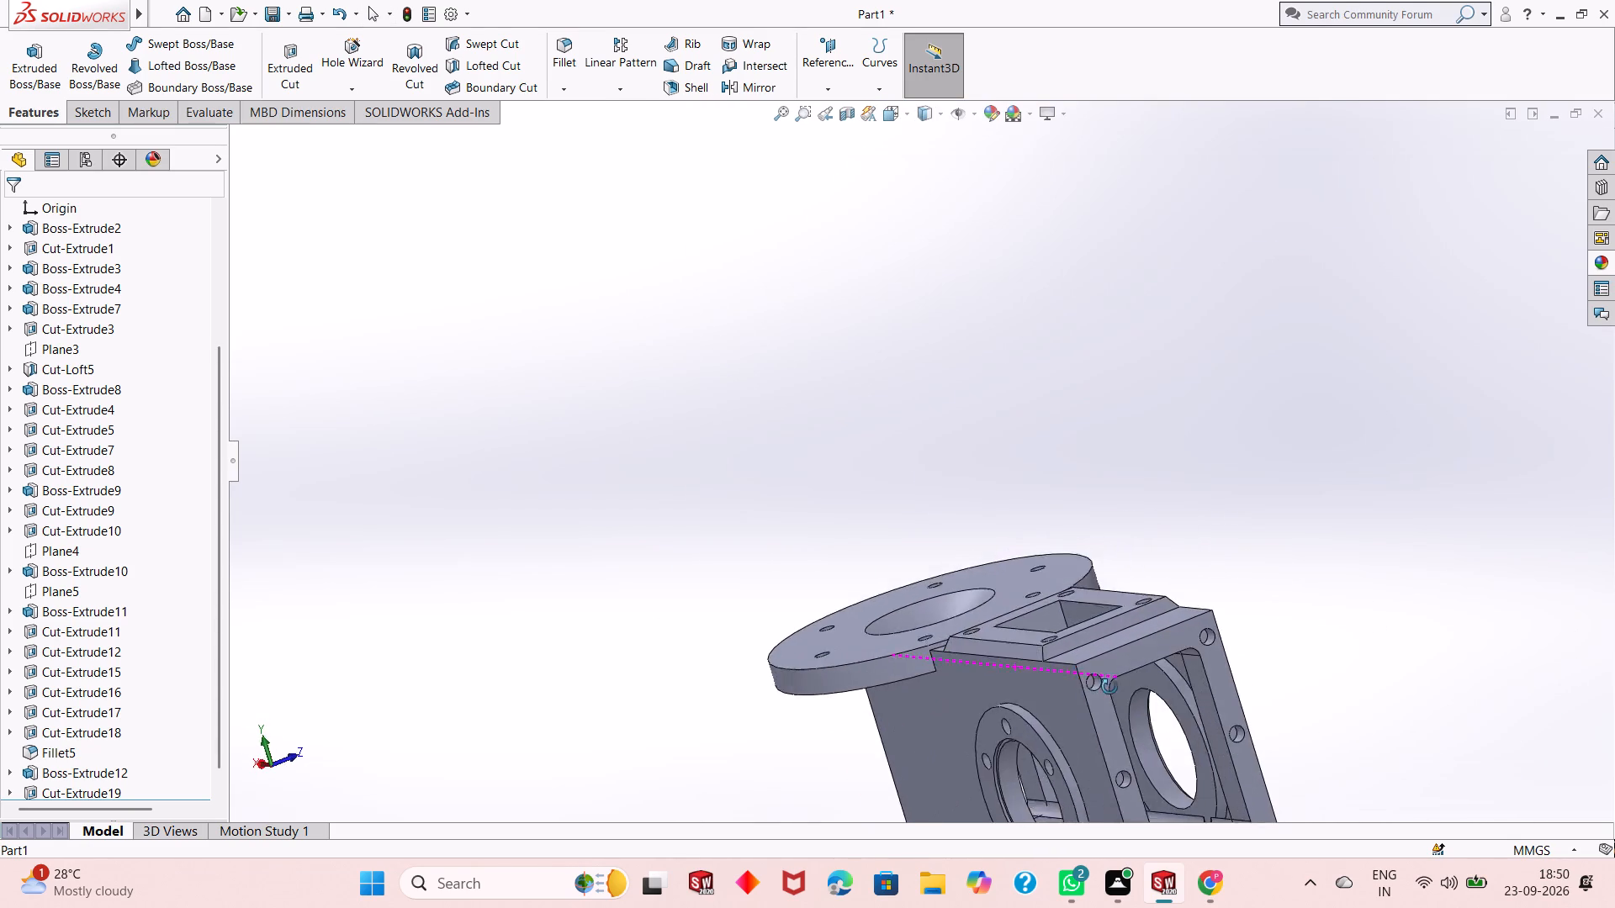
middle_click_drag(1109, 687, 982, 643)
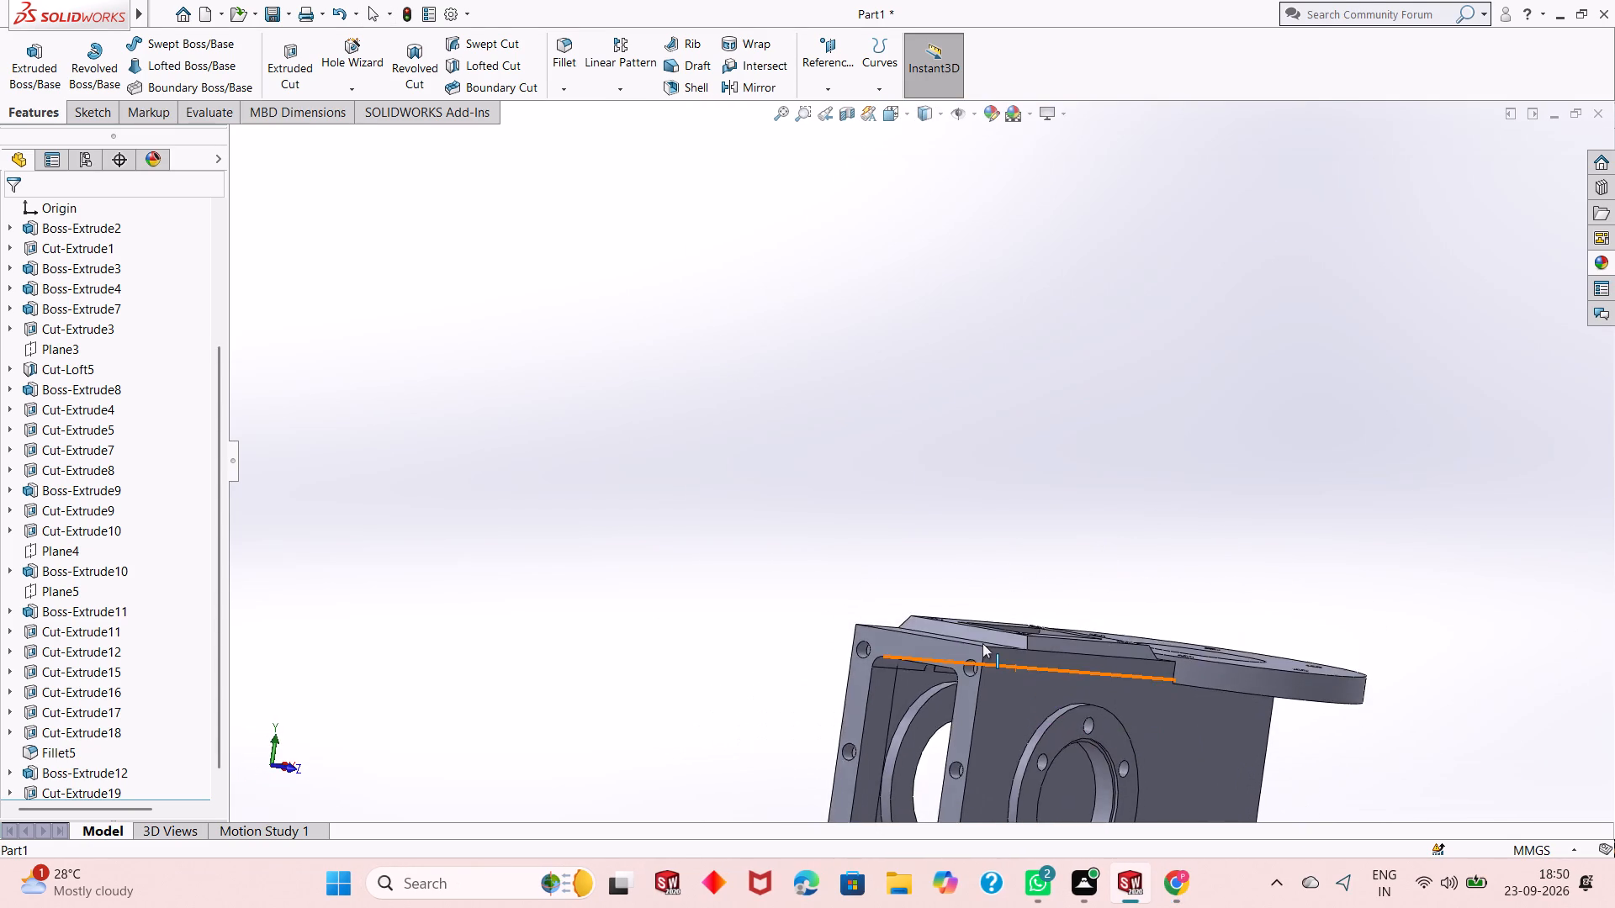
scroll(982, 643, "up", 4)
middle_click_drag(972, 617, 979, 702)
scroll(975, 703, "down", 3)
scroll(869, 642, "down", 3)
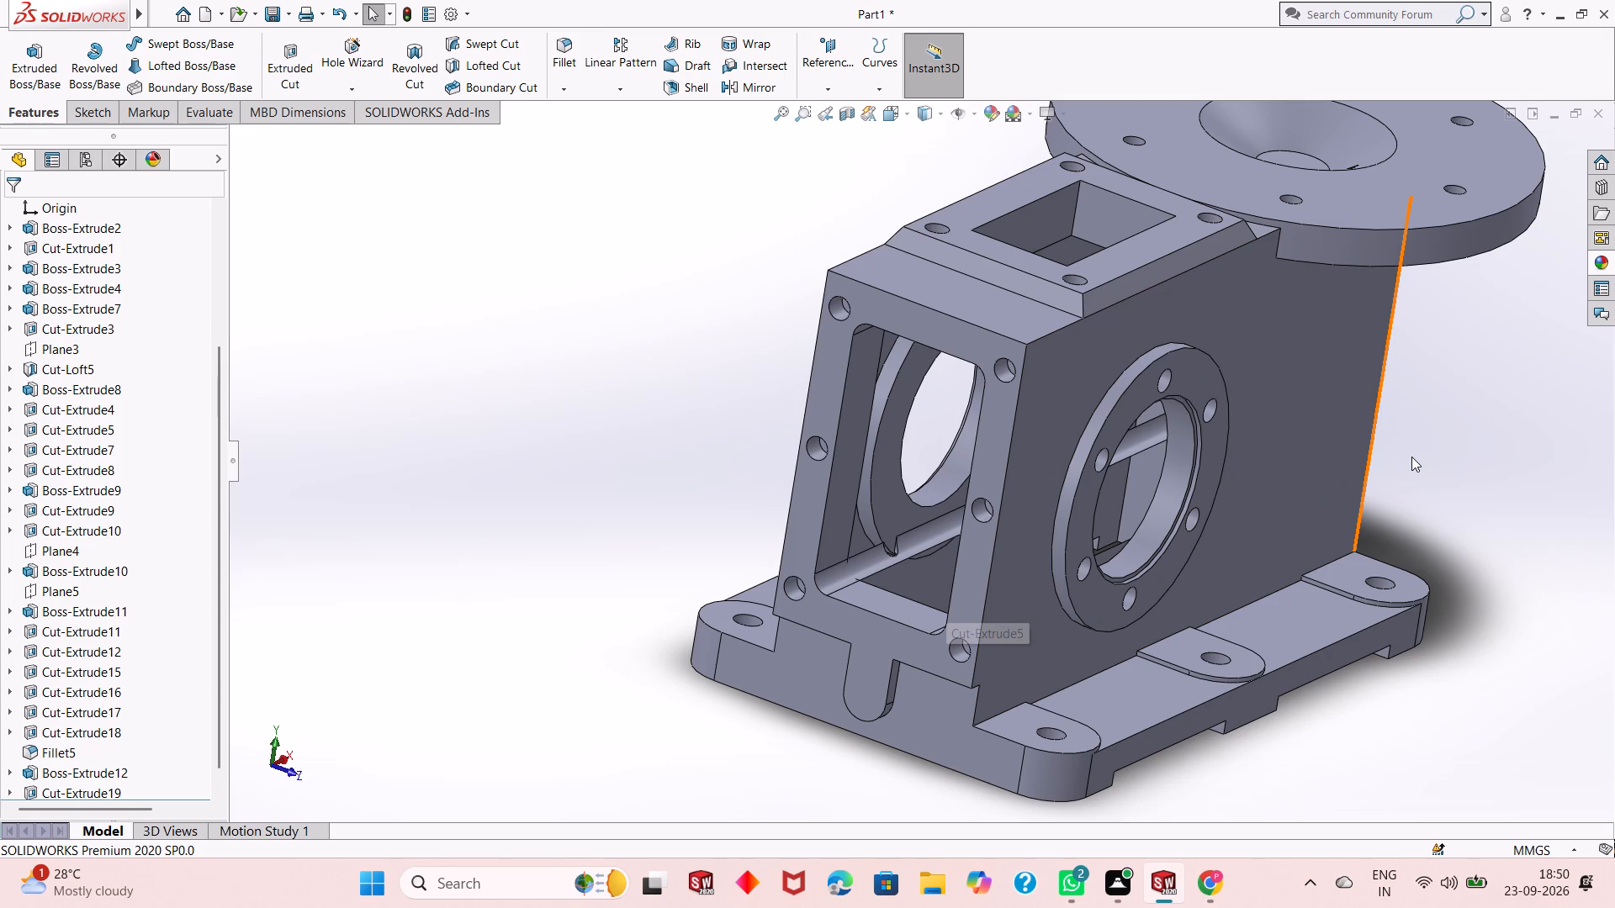
scroll(1297, 394, "down", 2)
scroll(1009, 462, "up", 1)
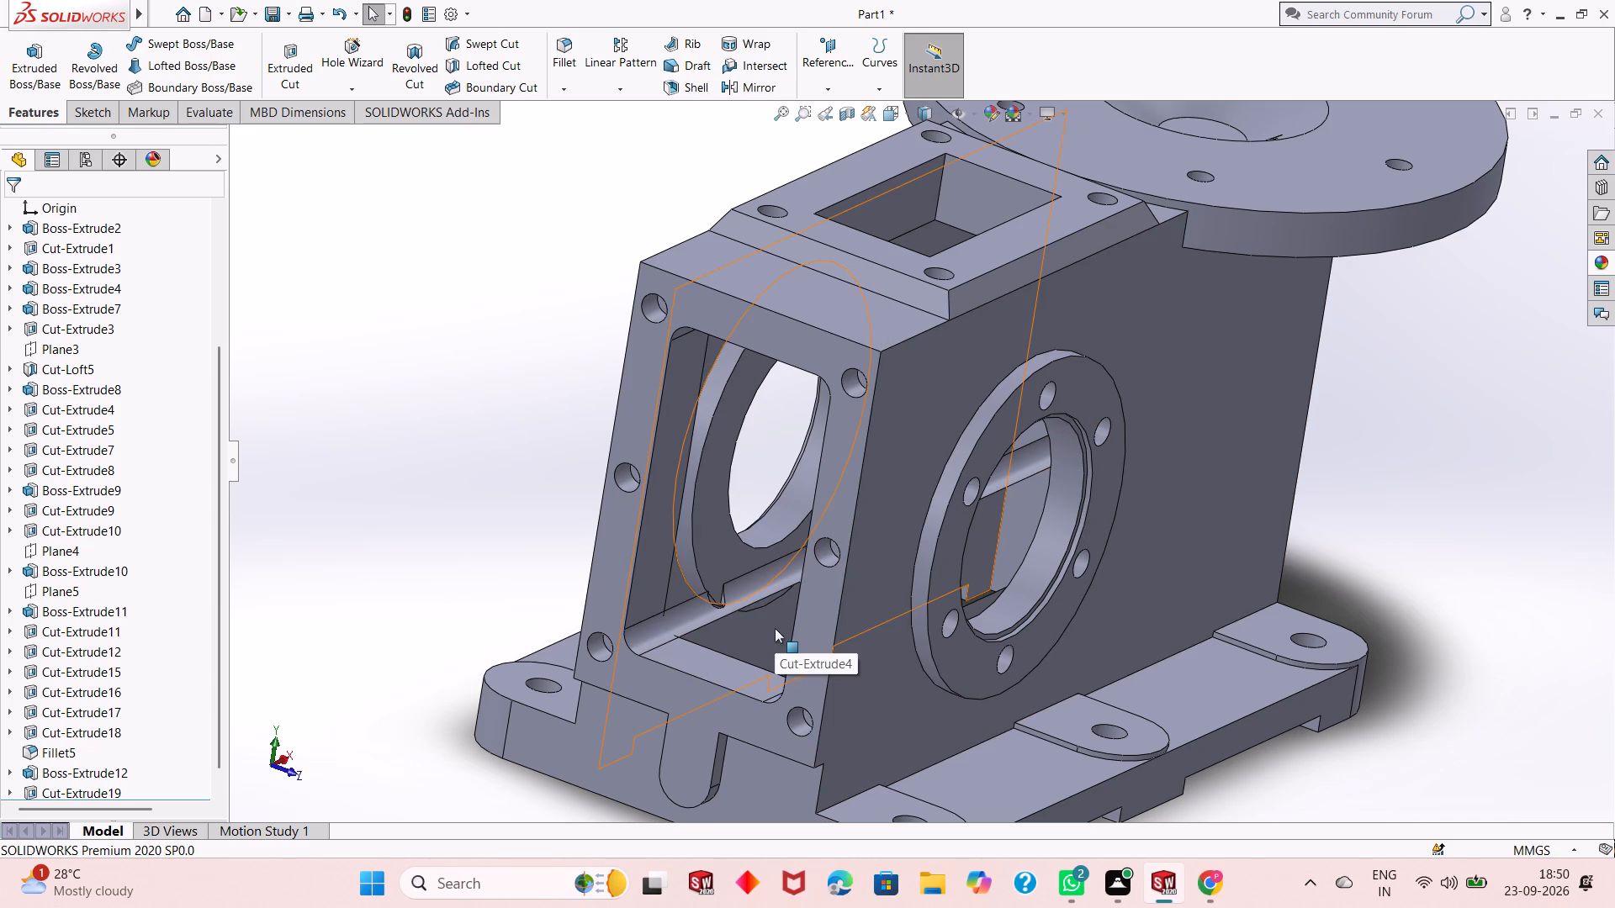
middle_click_drag(775, 628, 802, 564)
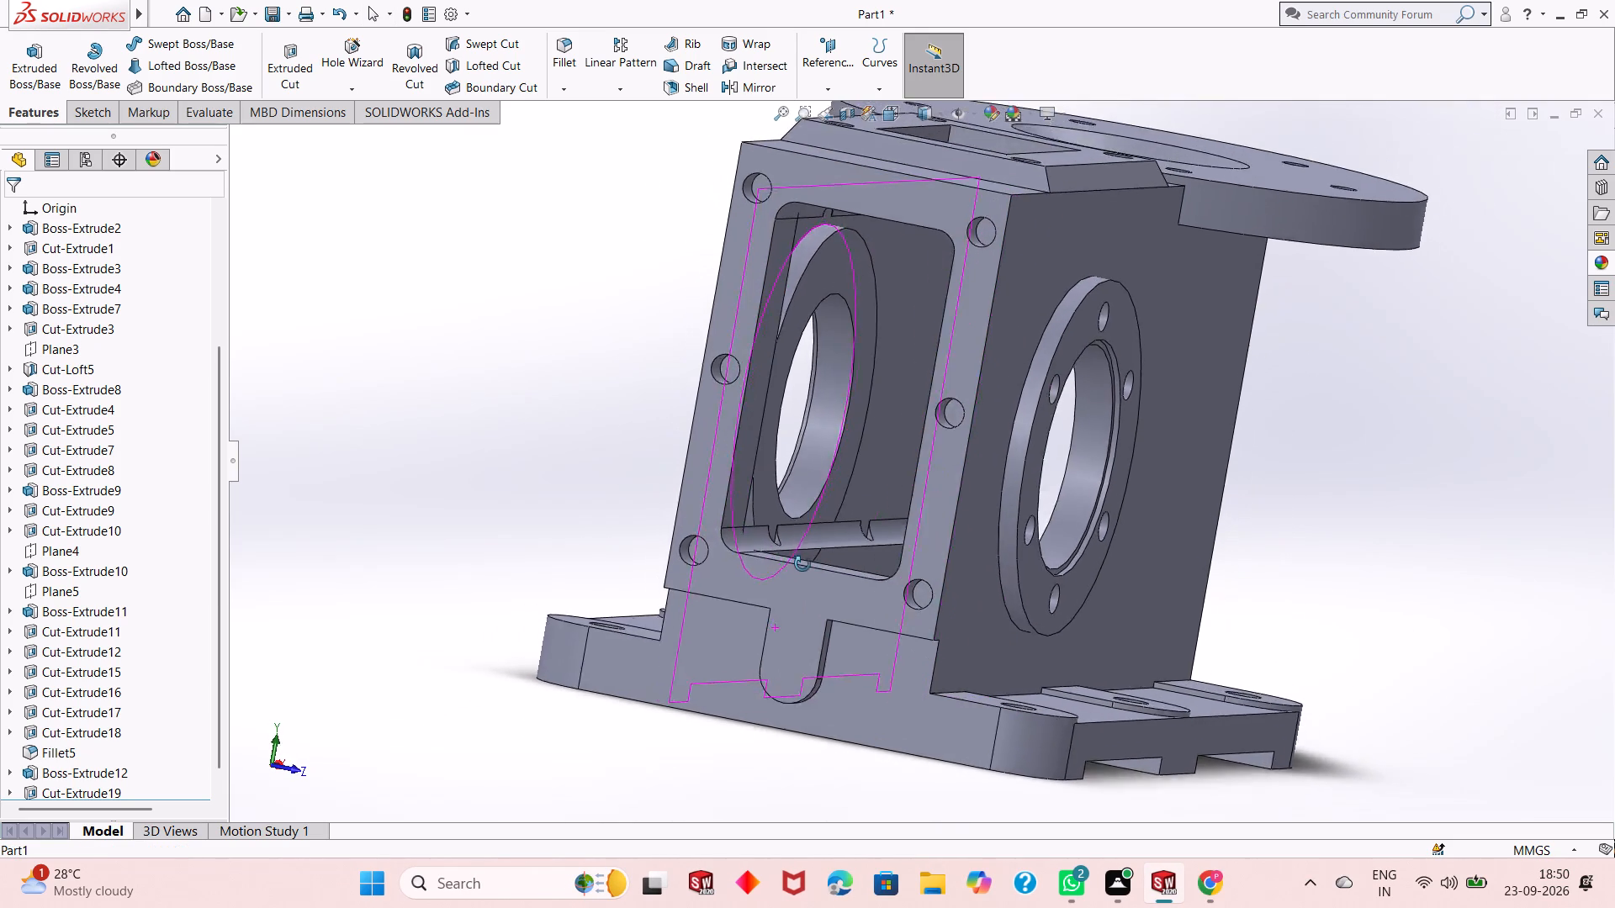
middle_click_drag(802, 564, 816, 592)
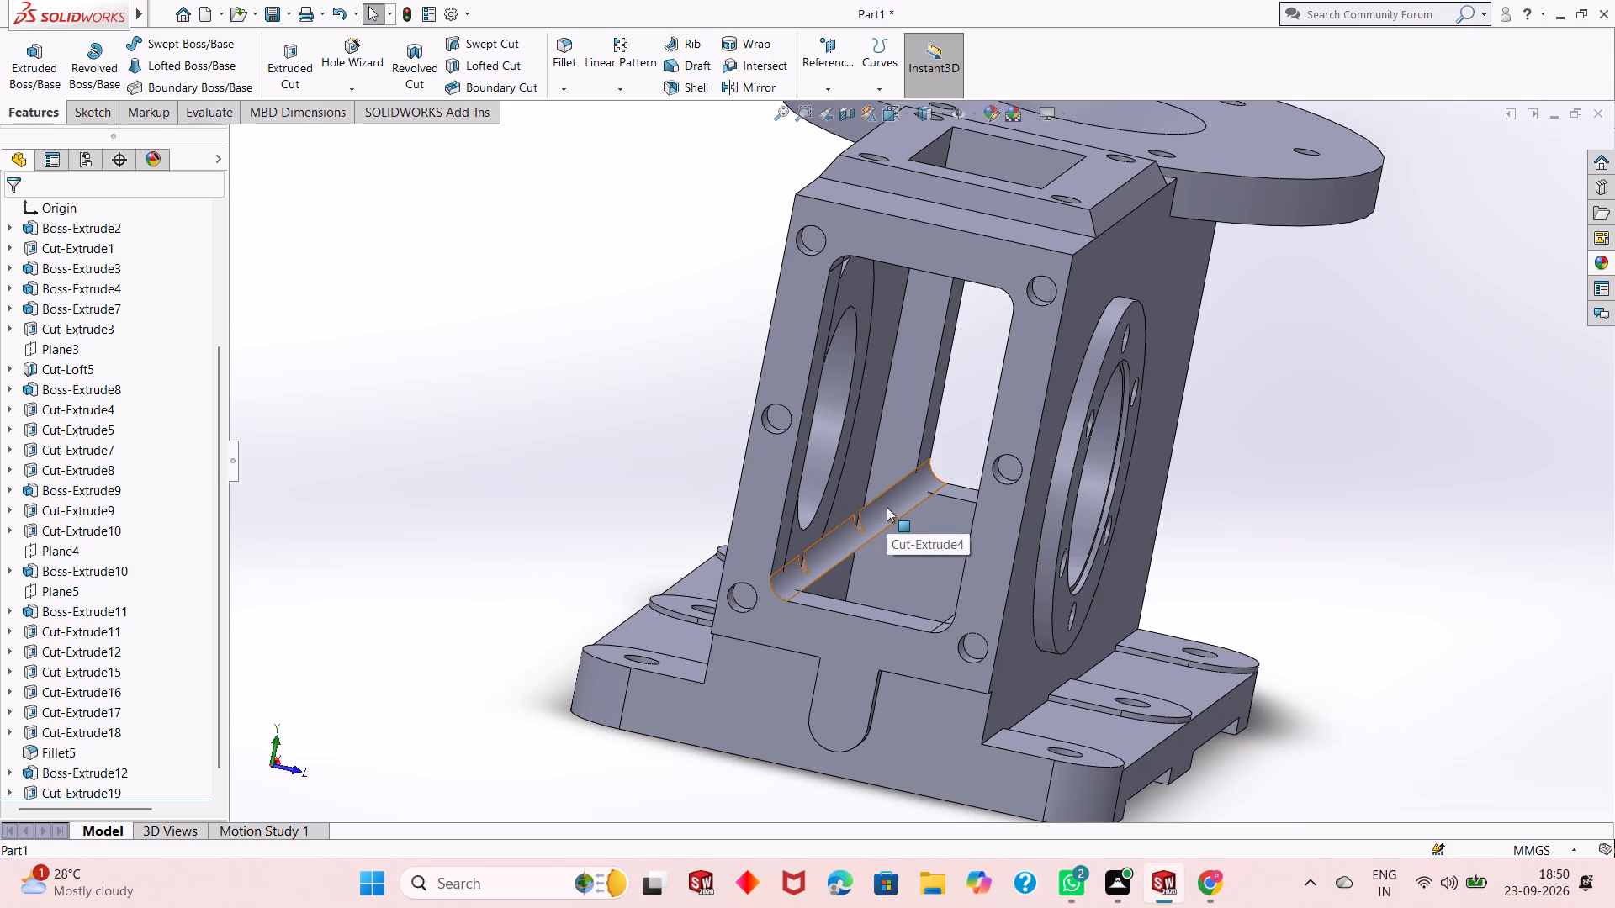
scroll(799, 592, "down", 6)
scroll(800, 525, "down", 2)
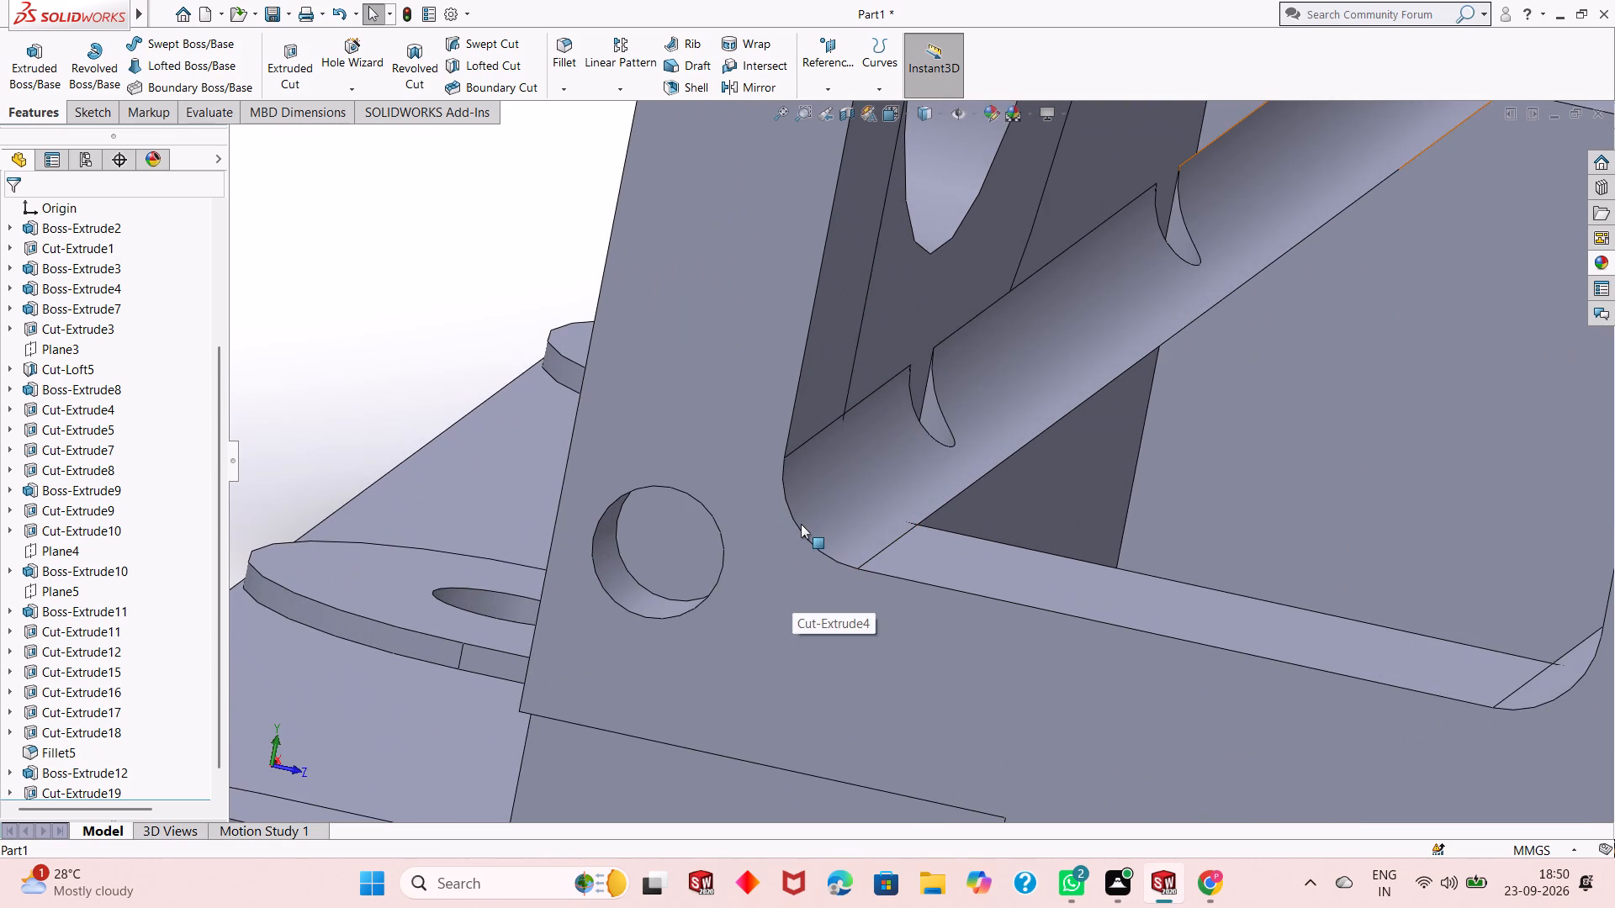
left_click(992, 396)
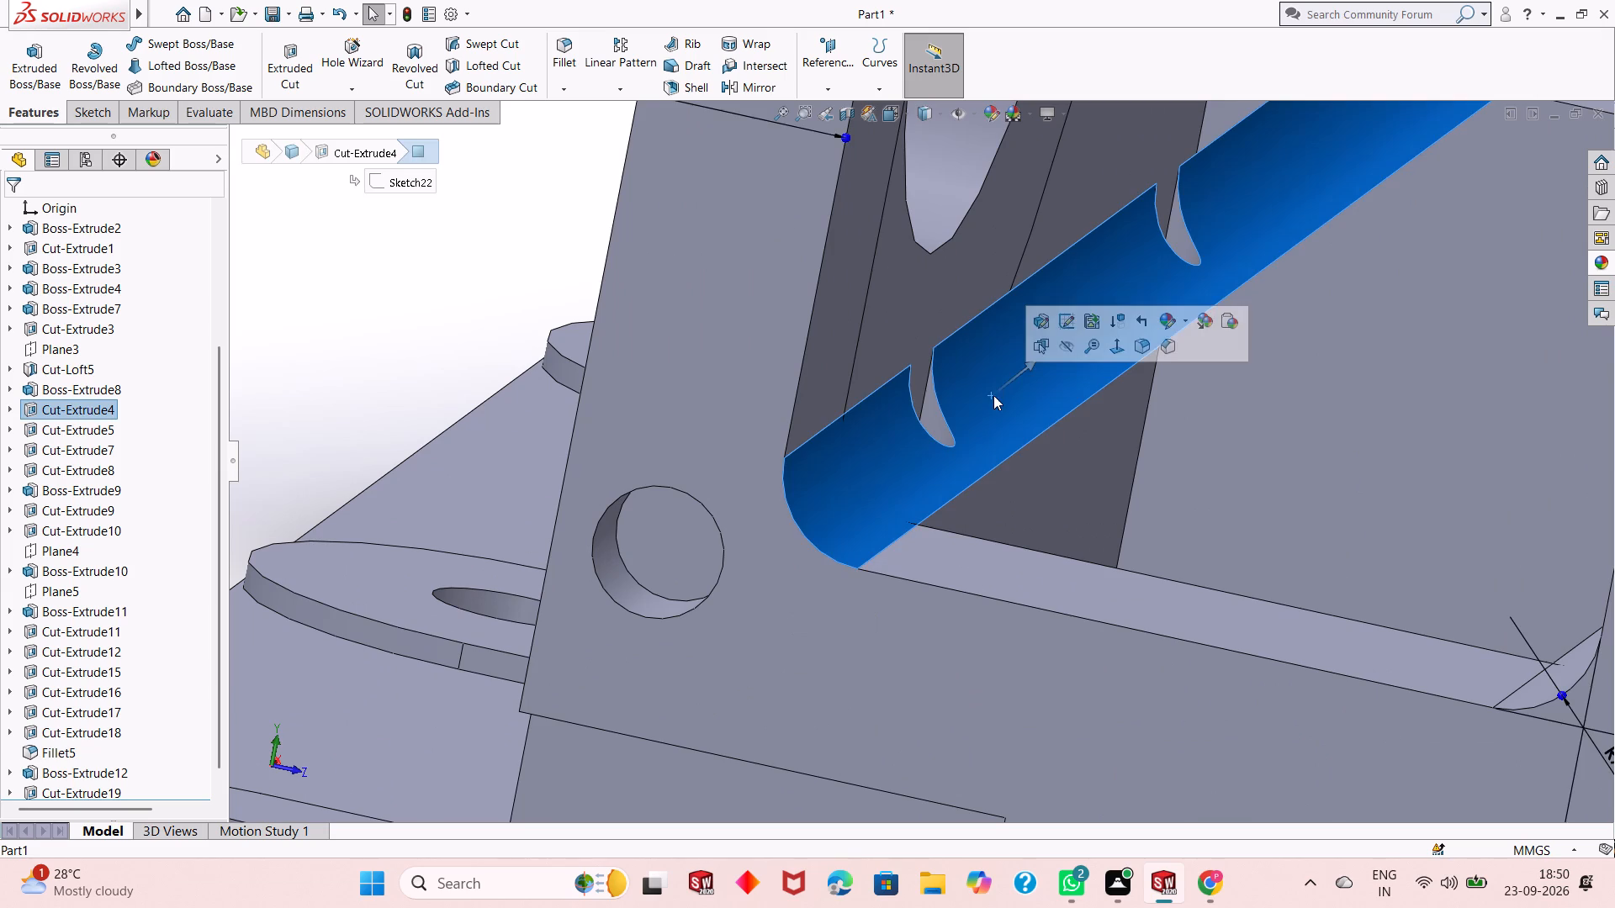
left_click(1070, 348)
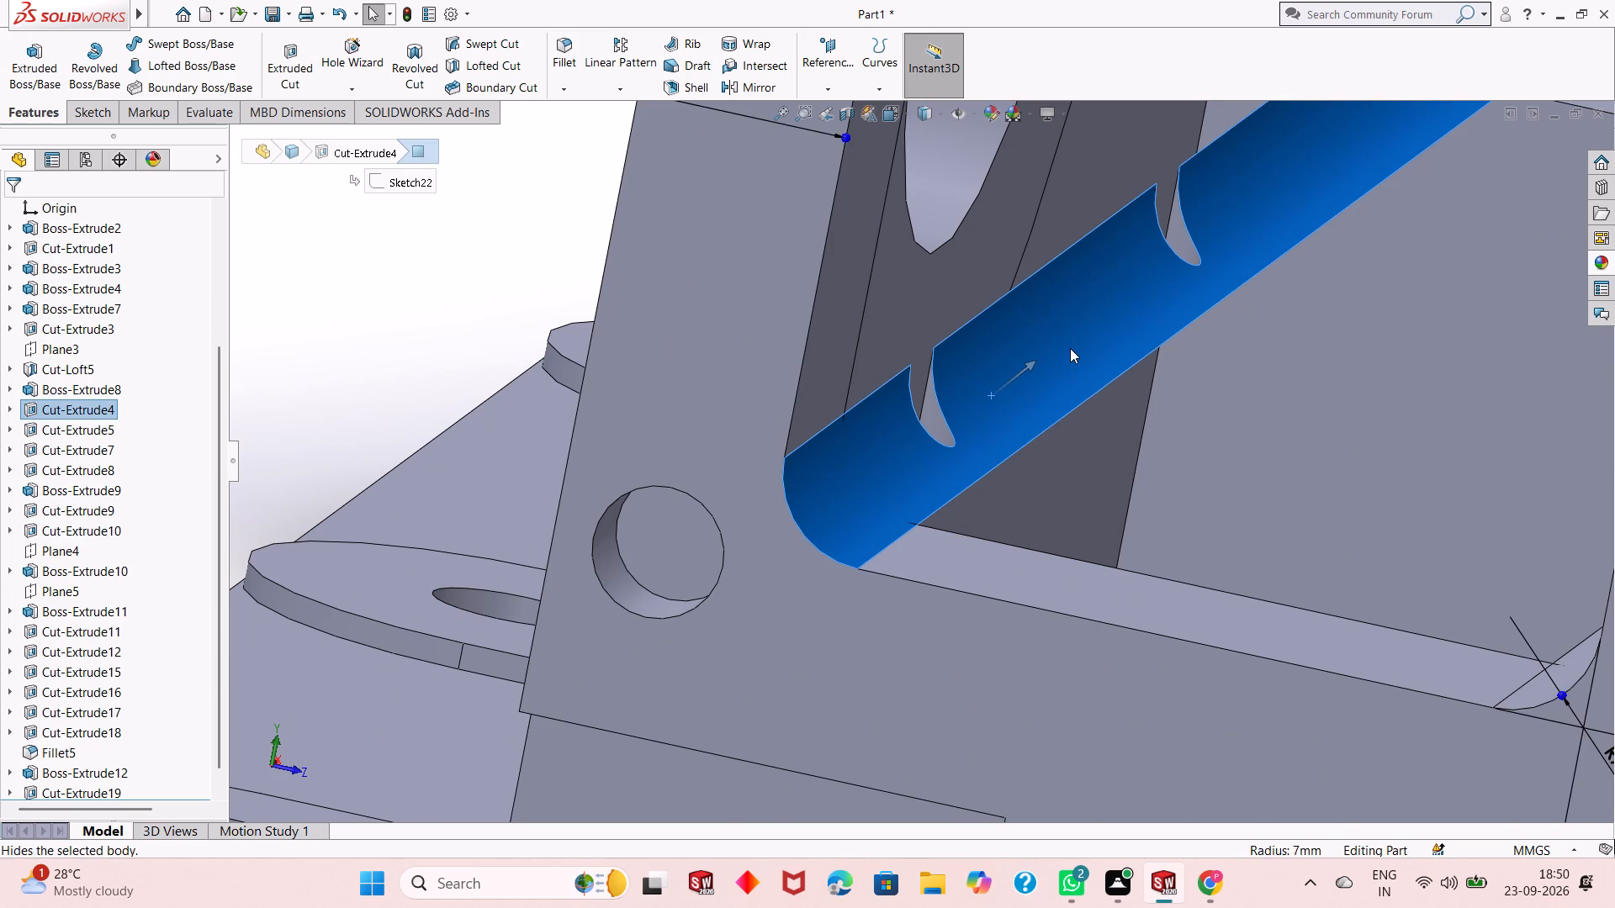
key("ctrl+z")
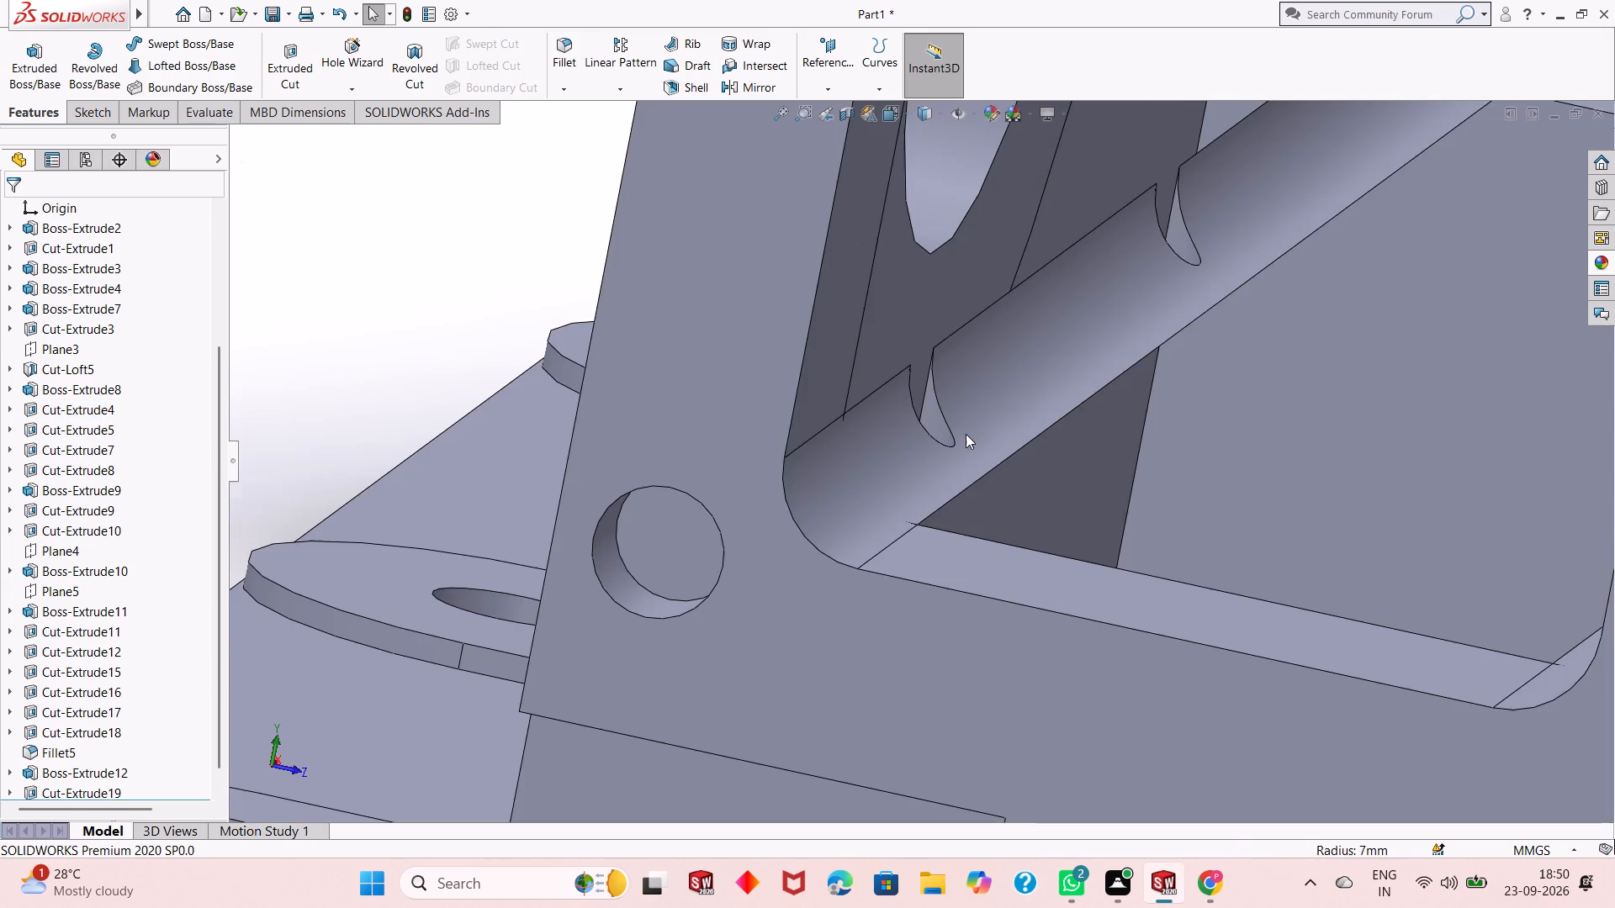
Examine the end window's inner corners, the housing interior and the base underside opening.
scroll(952, 472, "up", 9)
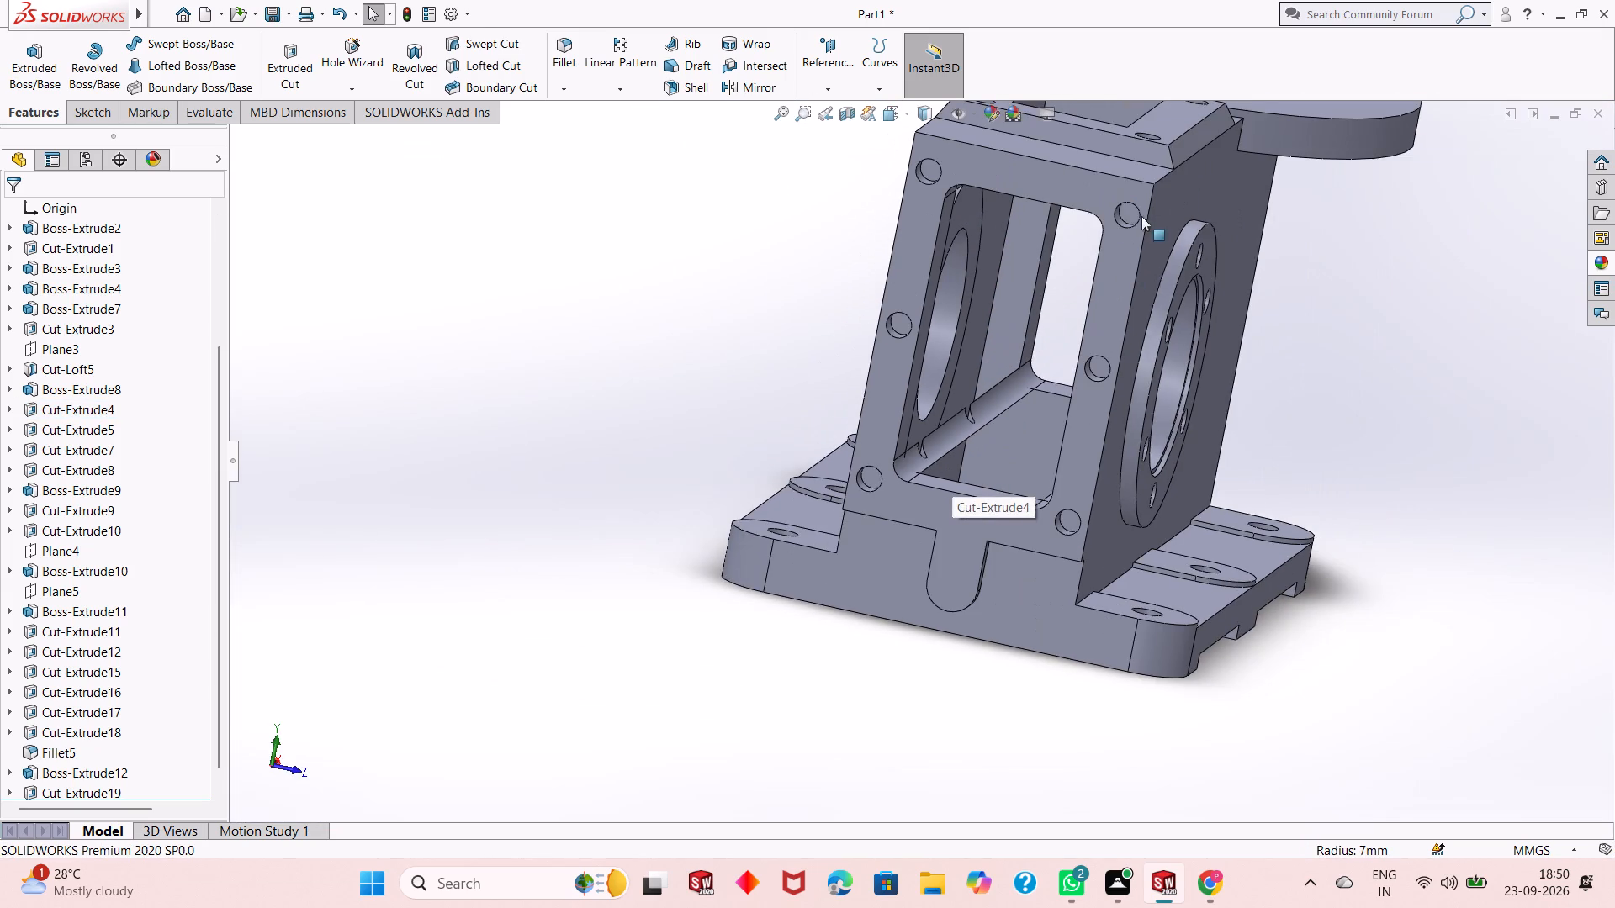
scroll(1134, 216, "down", 2)
scroll(1046, 263, "up", 2)
scroll(1095, 147, "up", 1)
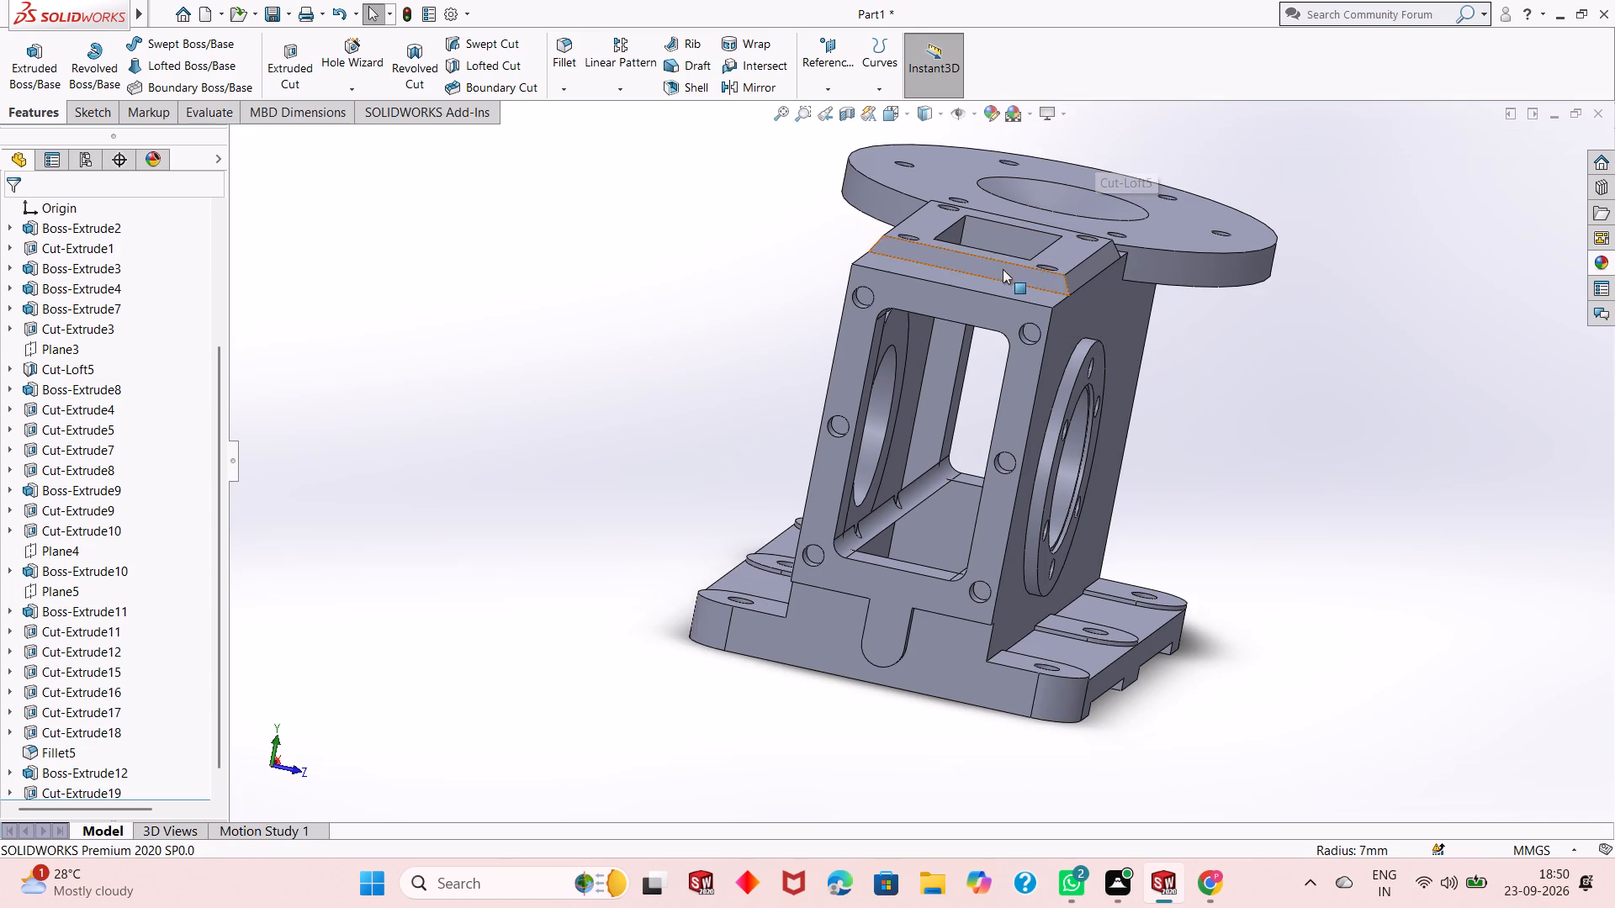
scroll(982, 429, "down", 2)
scroll(910, 546, "down", 3)
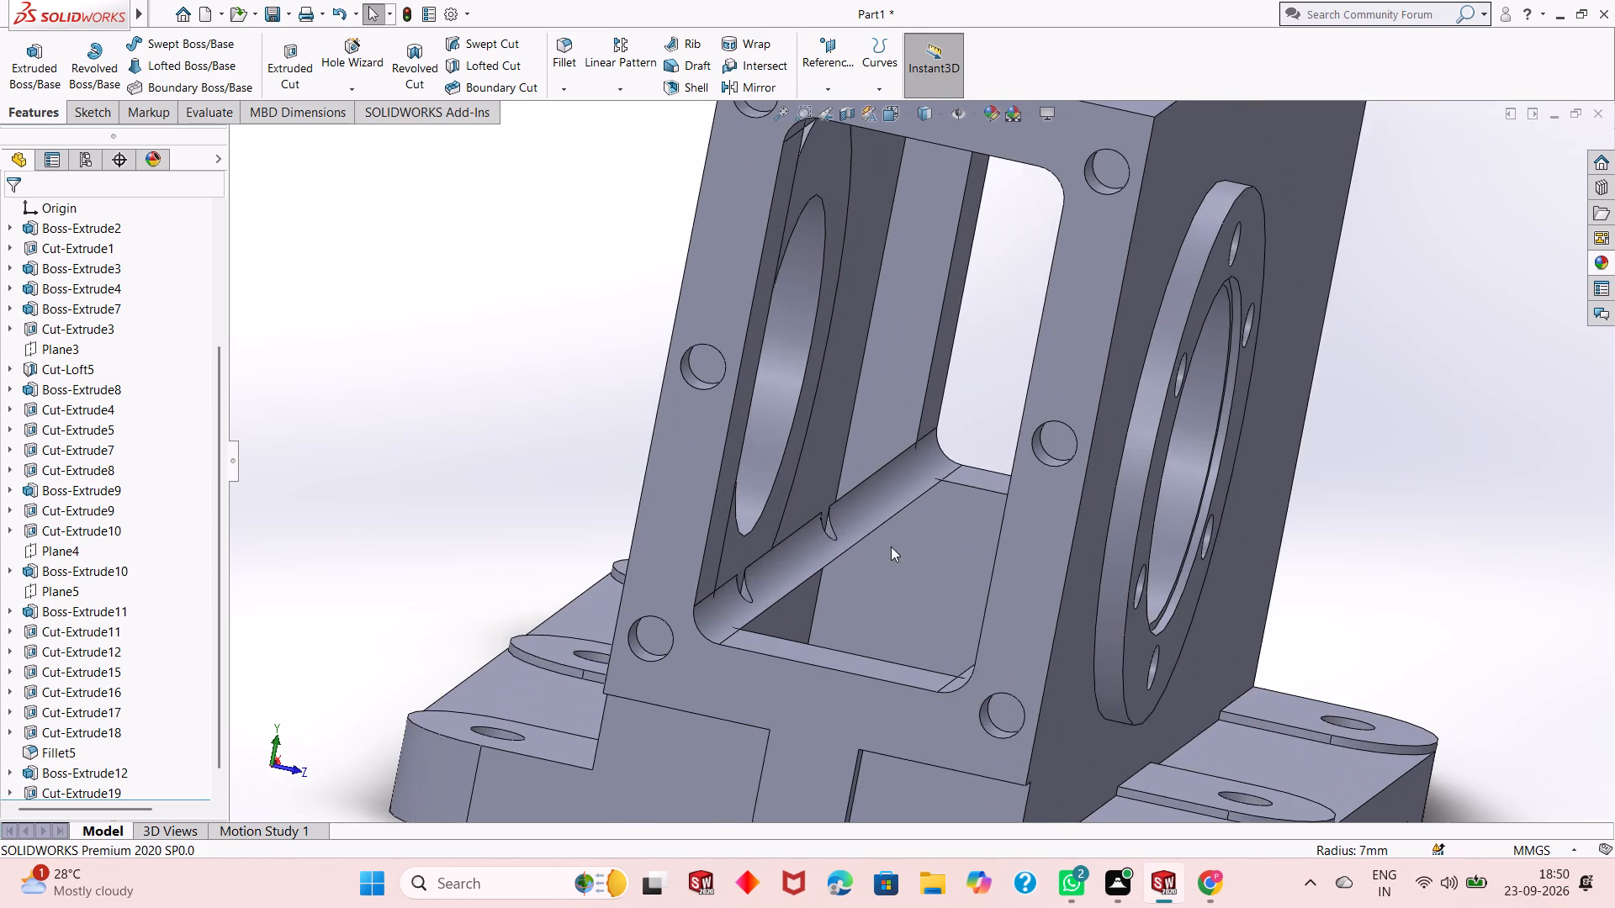
middle_click_drag(900, 593, 899, 579)
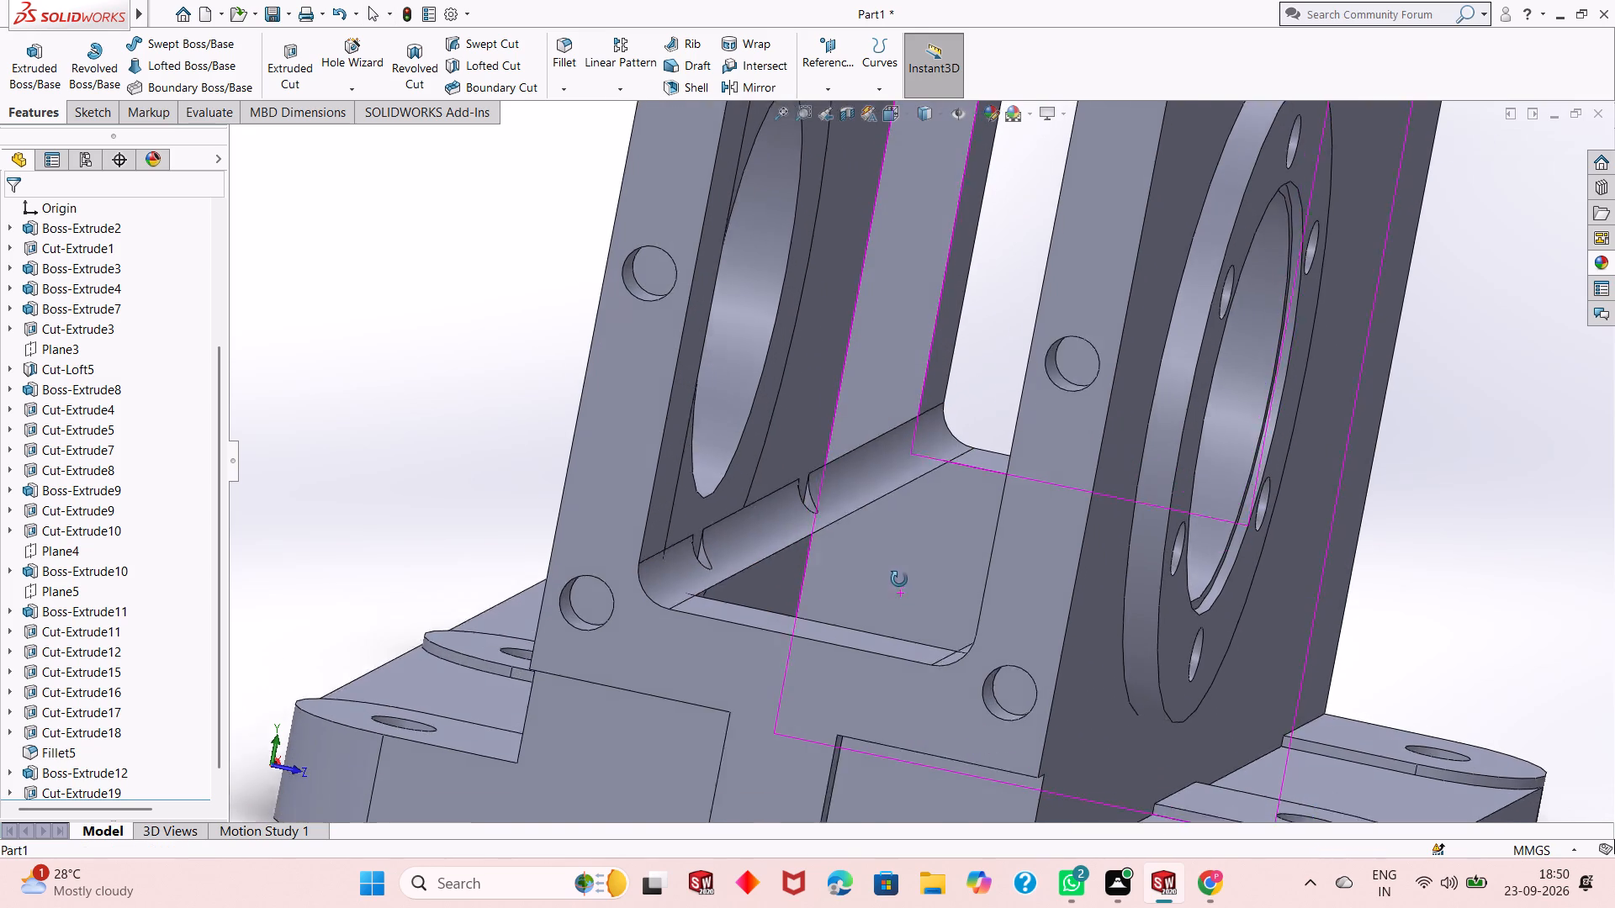
middle_click_drag(899, 579, 919, 368)
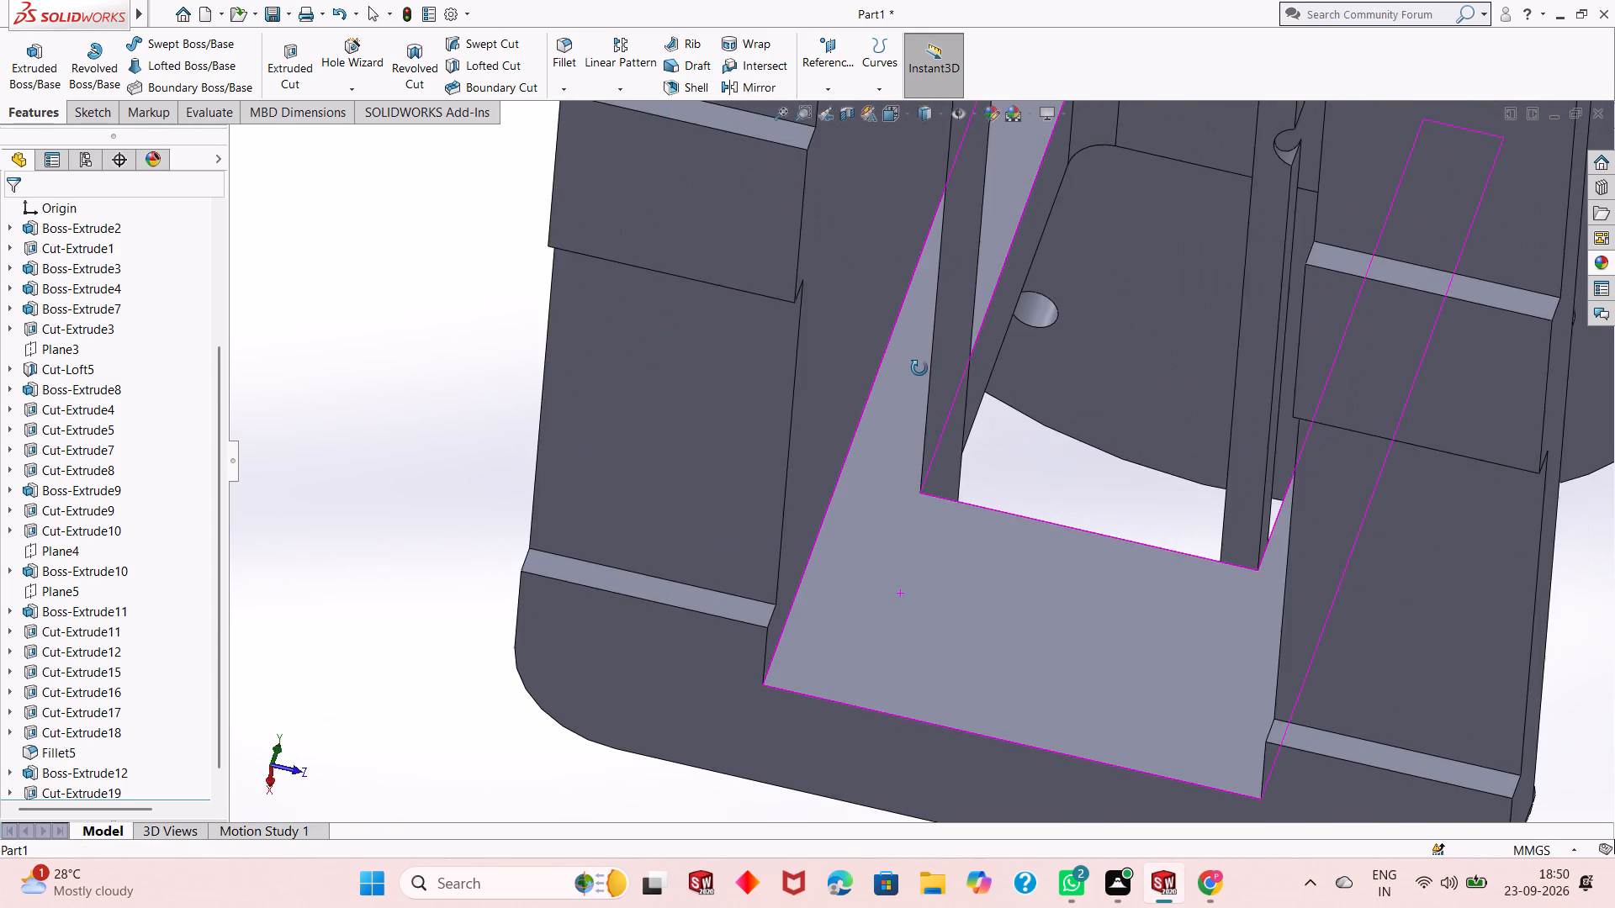
middle_click_drag(919, 368, 909, 468)
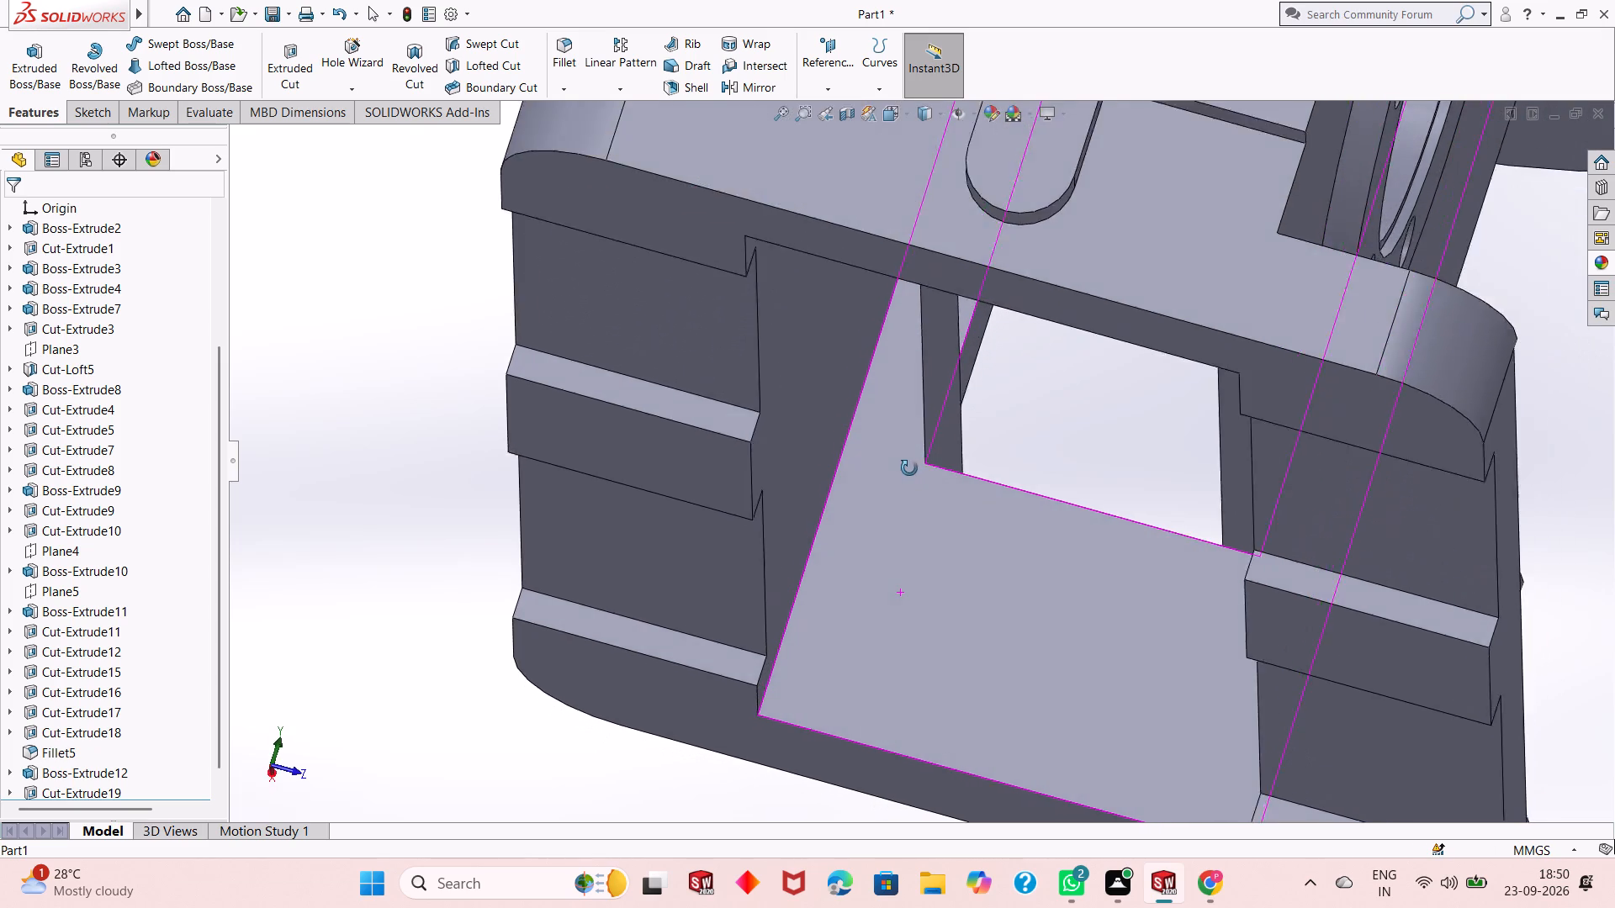
middle_click_drag(909, 468, 882, 616)
scroll(882, 616, "up", 1)
scroll(908, 541, "up", 1)
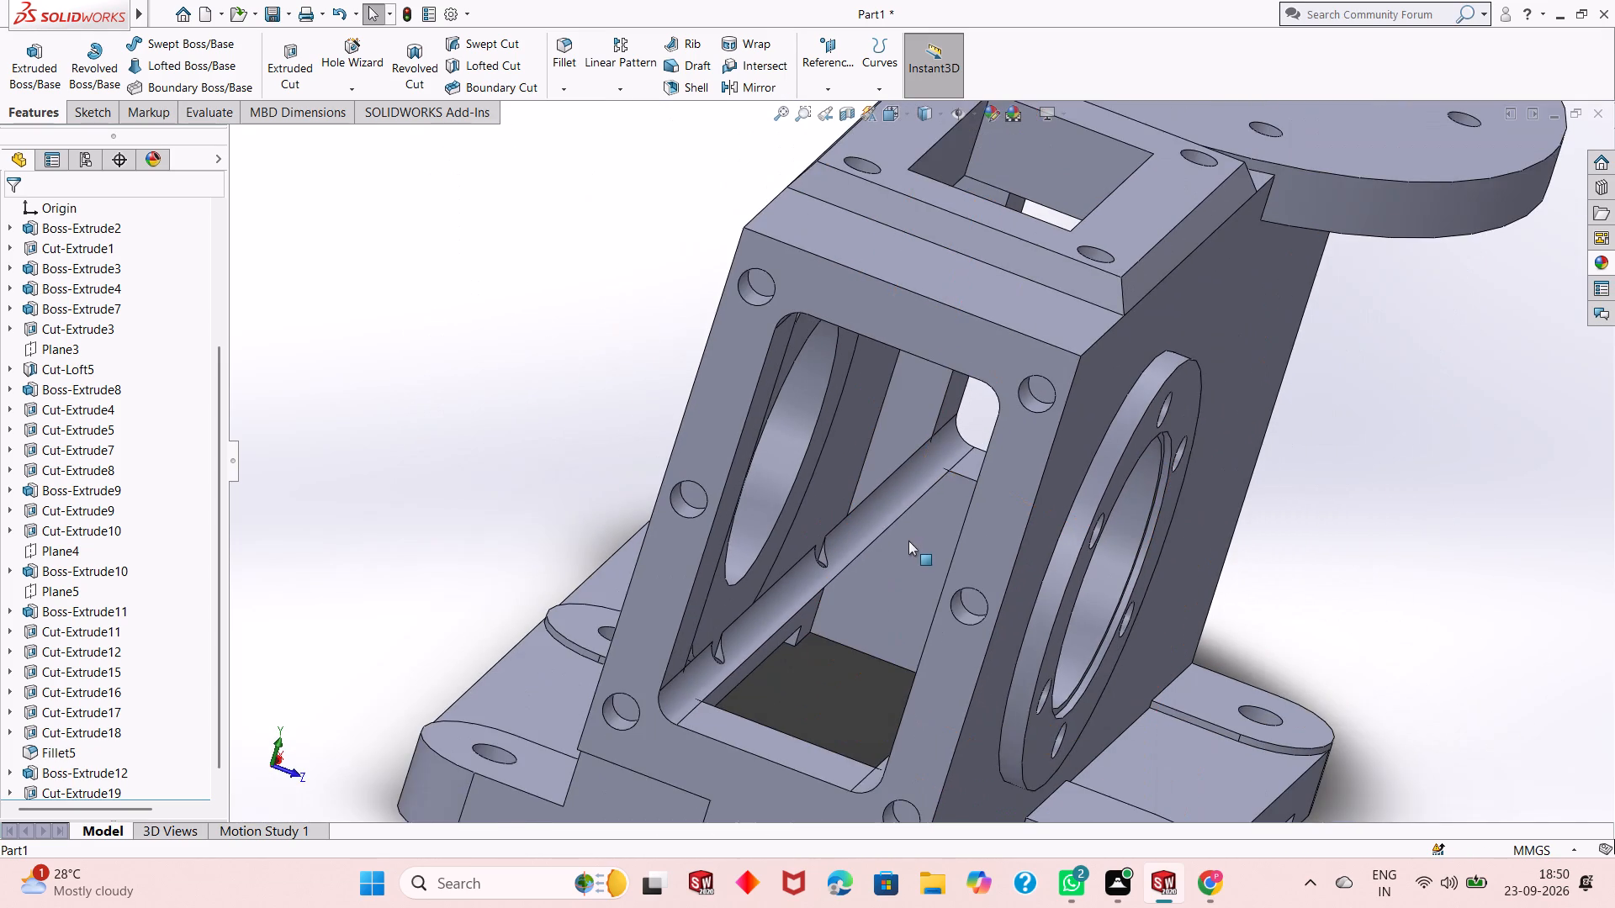
scroll(950, 451, "up", 1)
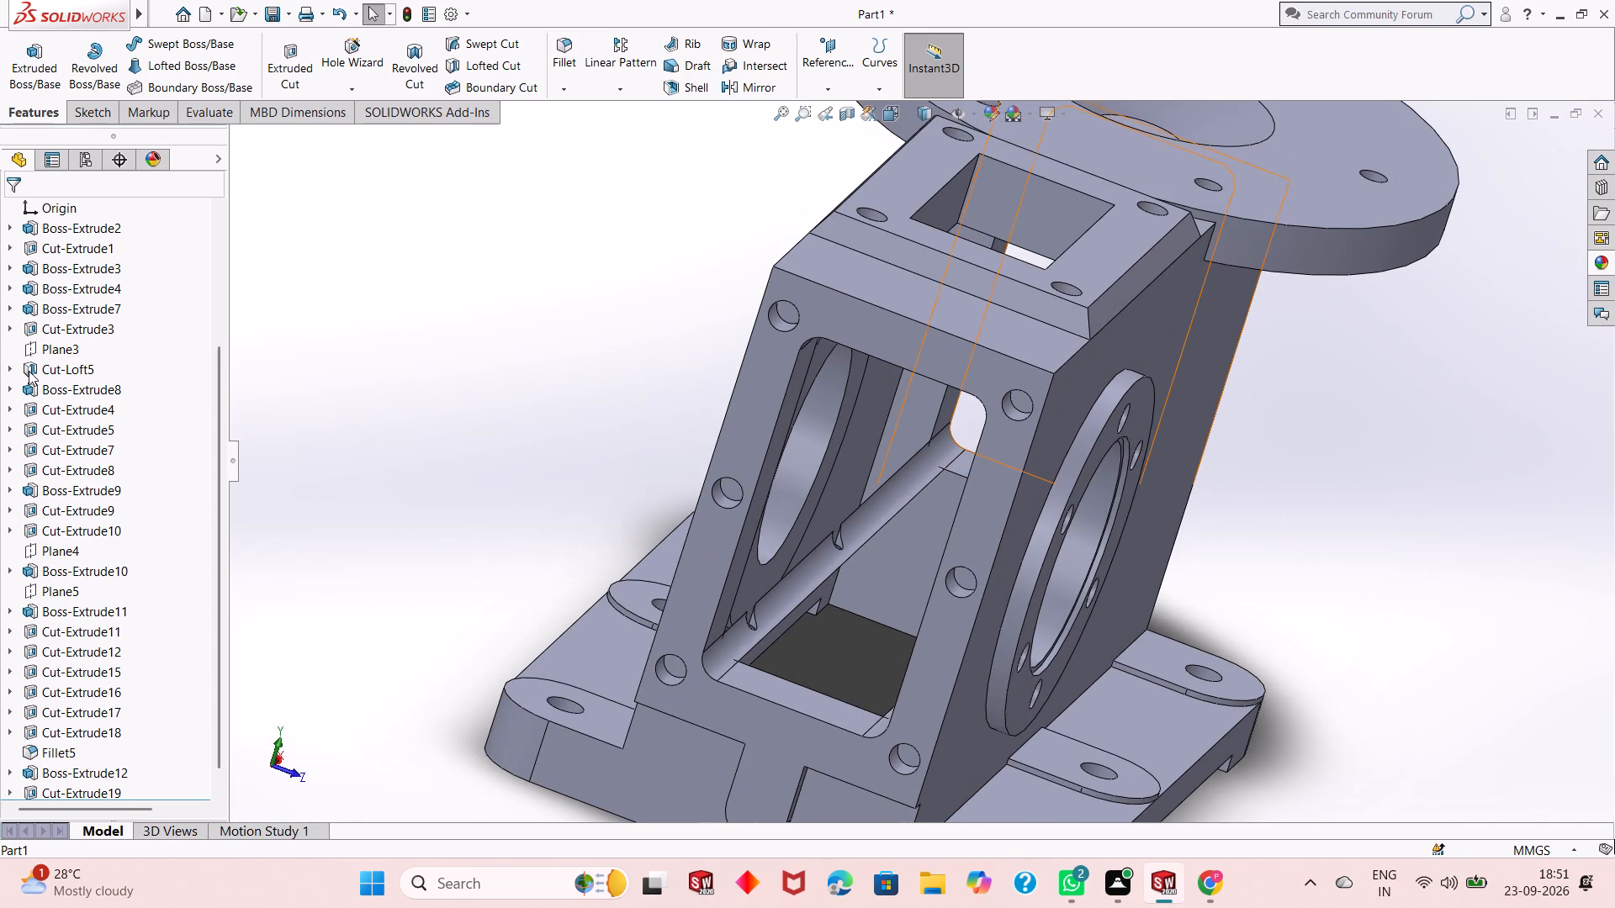
Open the sketch of the rounded rectangular end window cut (Cut-Extrude4) for editing, viewed normal to its plane.
left_click(92, 414)
left_click(129, 359)
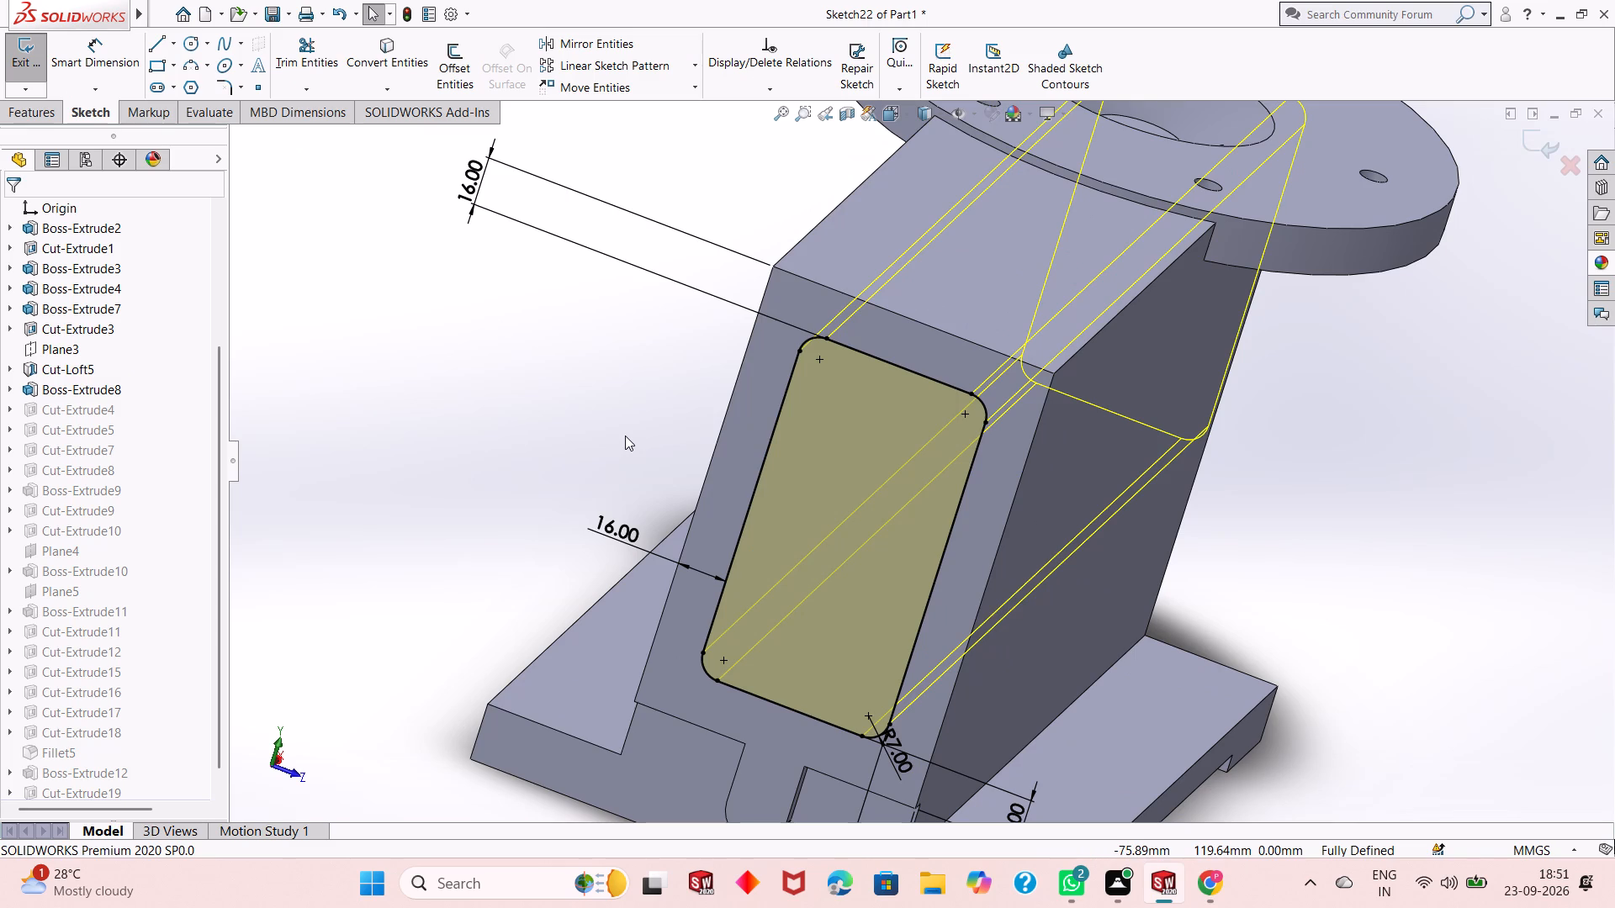
key("ctrl+8")
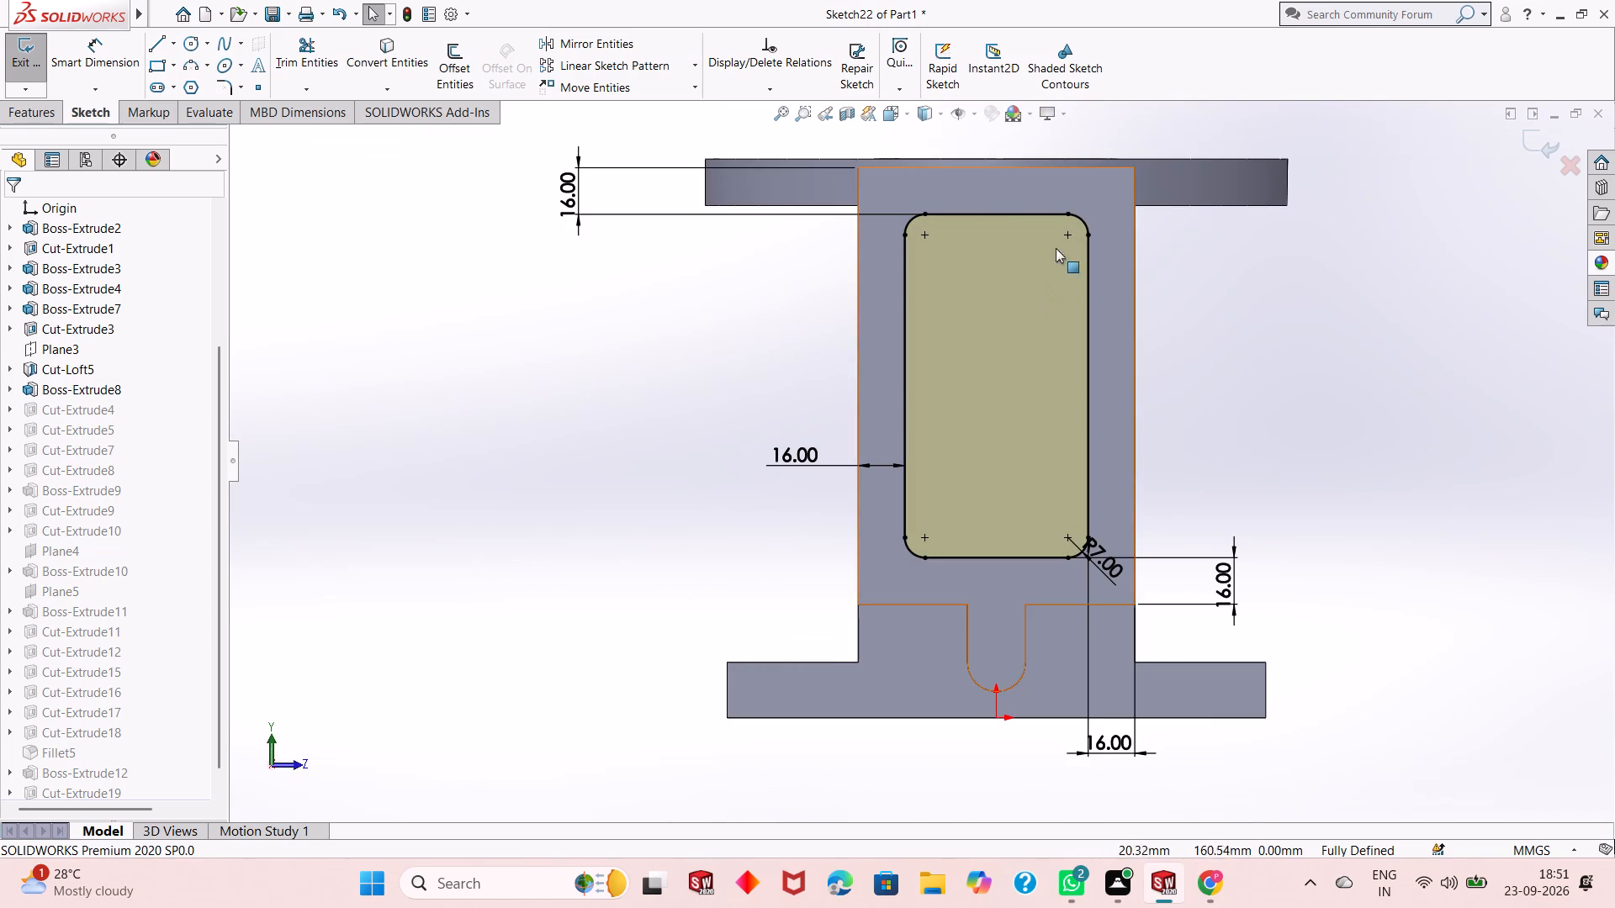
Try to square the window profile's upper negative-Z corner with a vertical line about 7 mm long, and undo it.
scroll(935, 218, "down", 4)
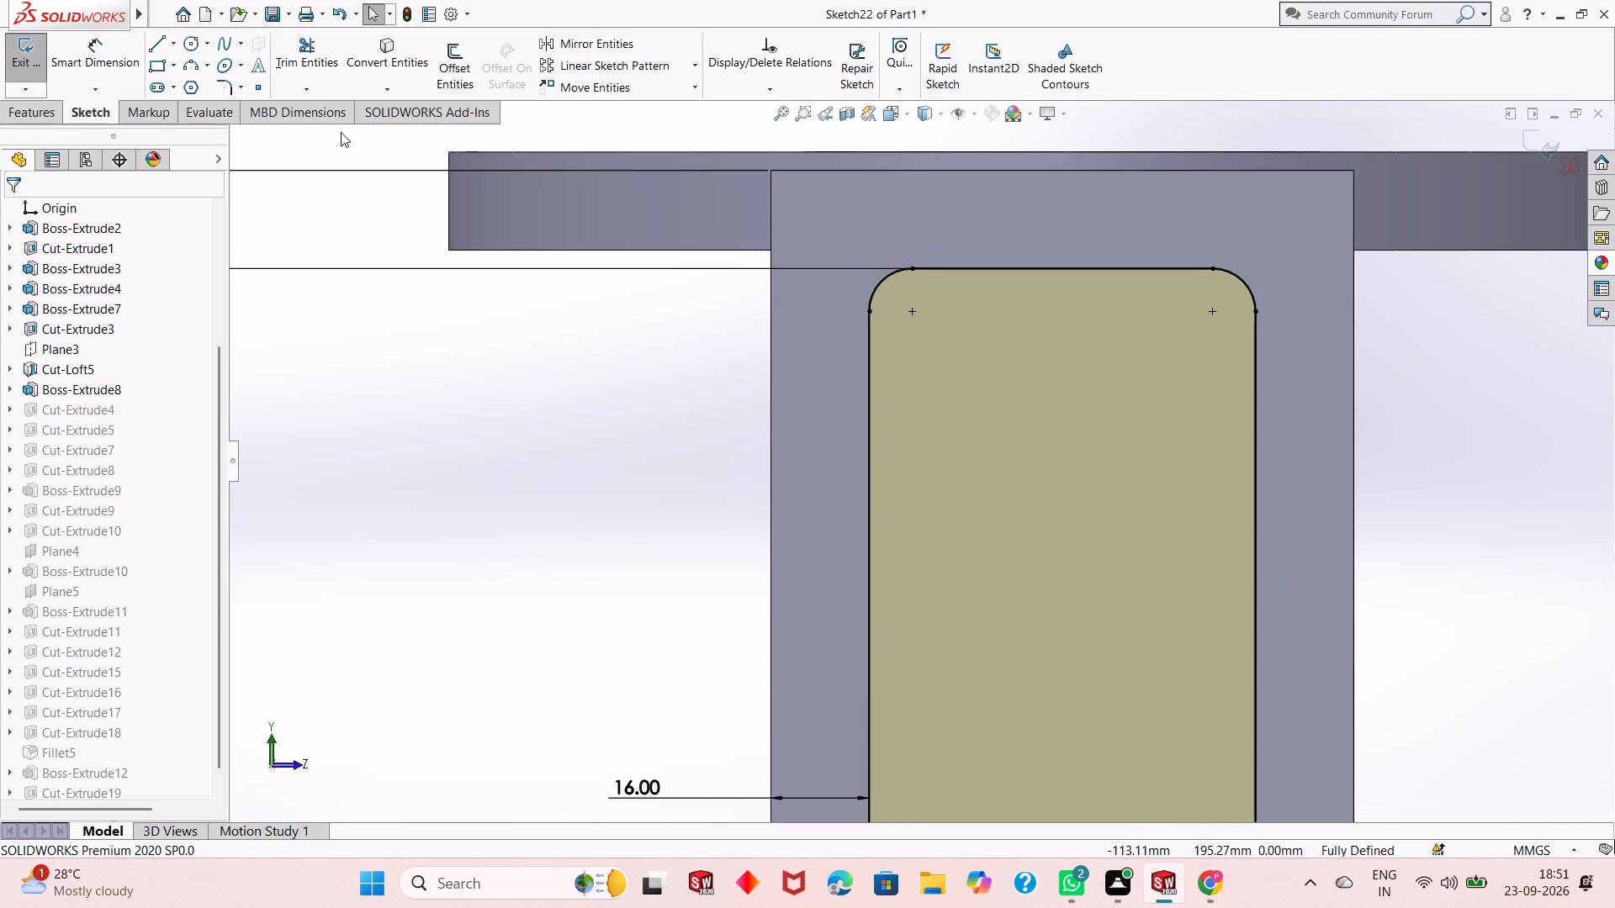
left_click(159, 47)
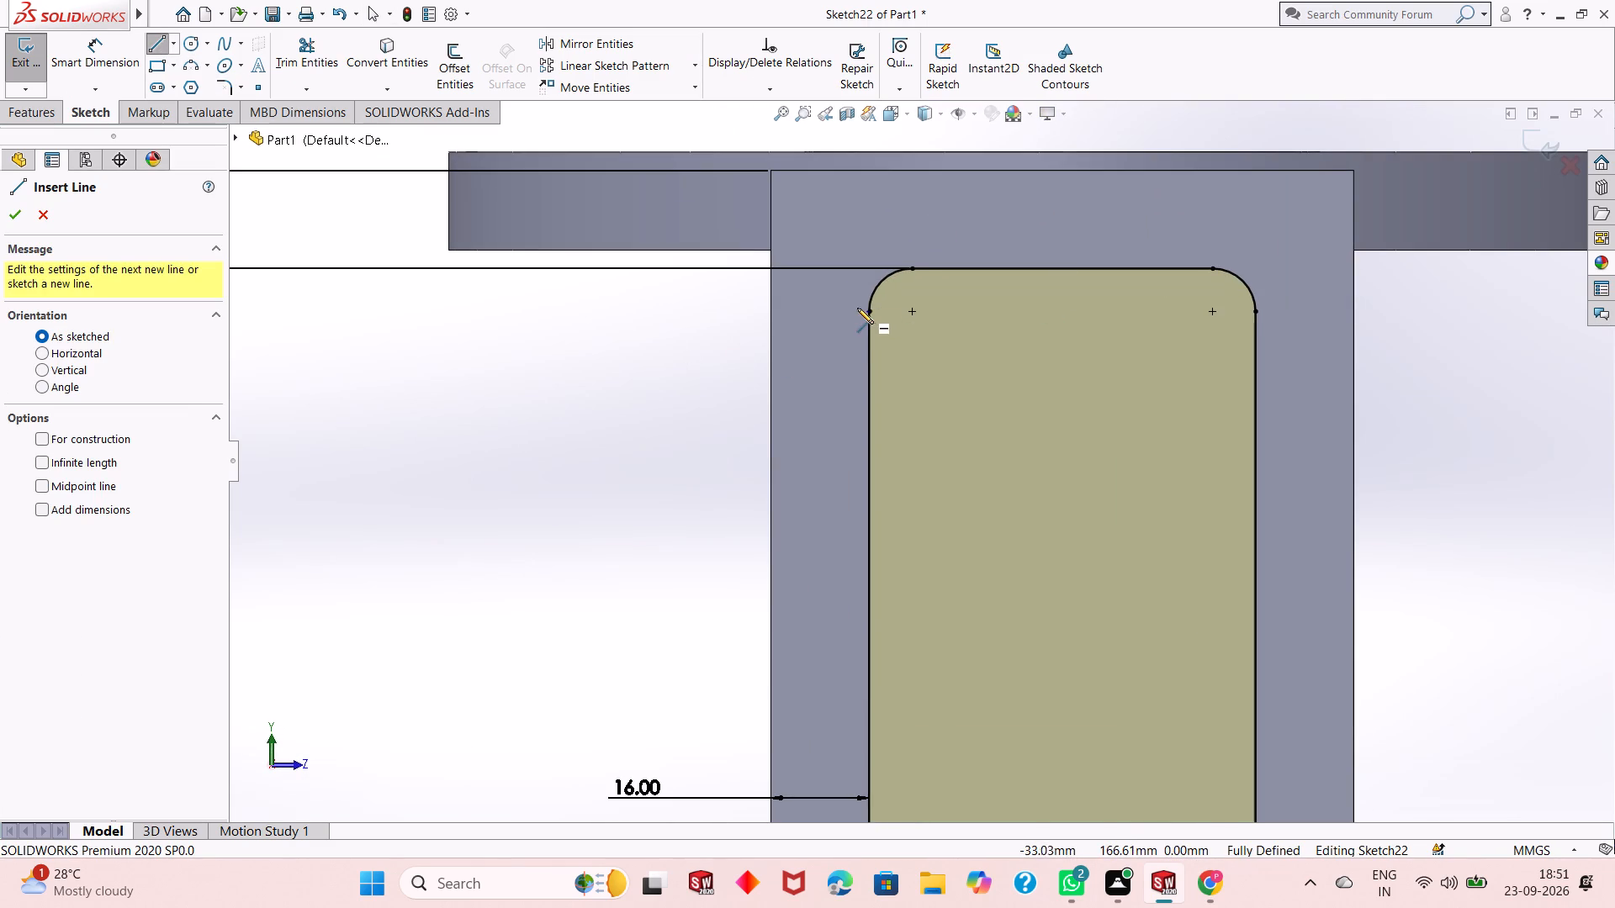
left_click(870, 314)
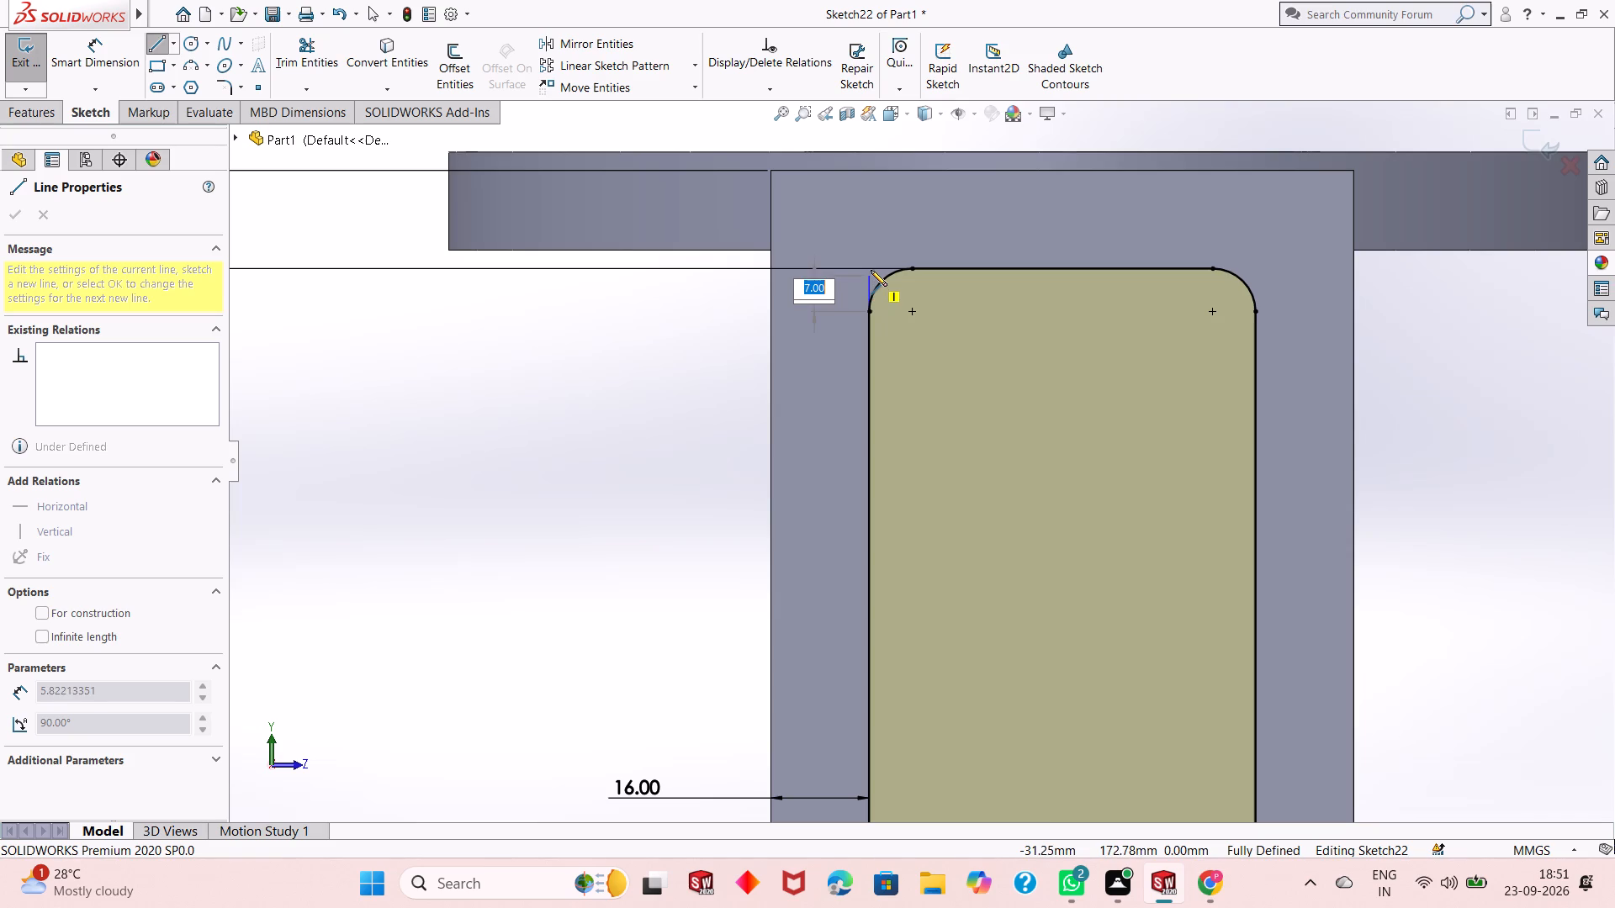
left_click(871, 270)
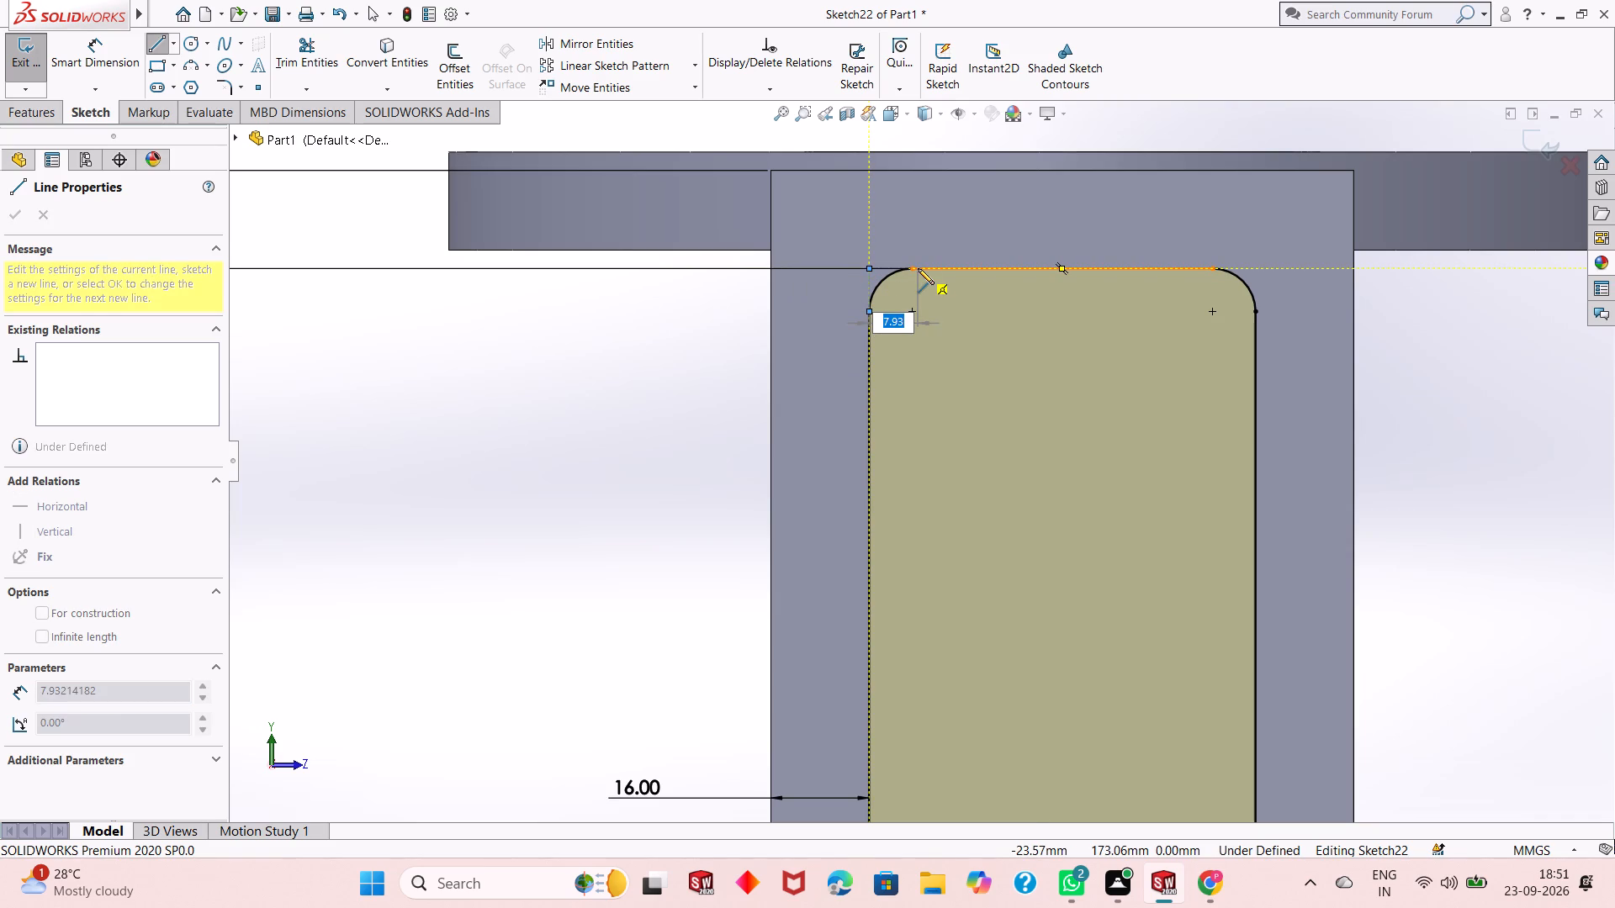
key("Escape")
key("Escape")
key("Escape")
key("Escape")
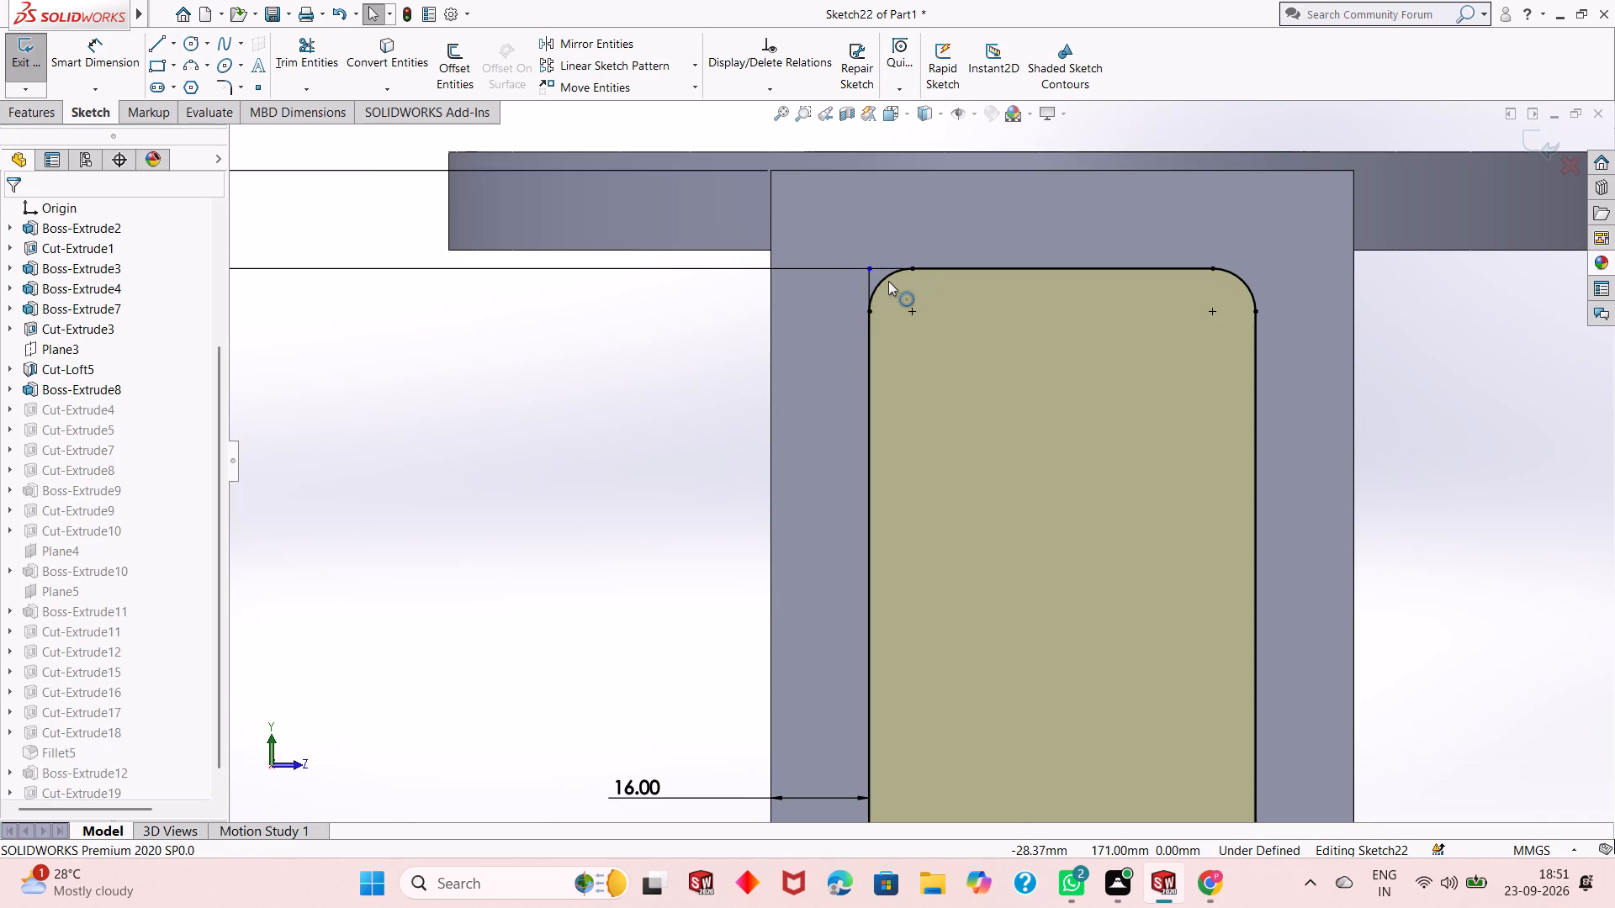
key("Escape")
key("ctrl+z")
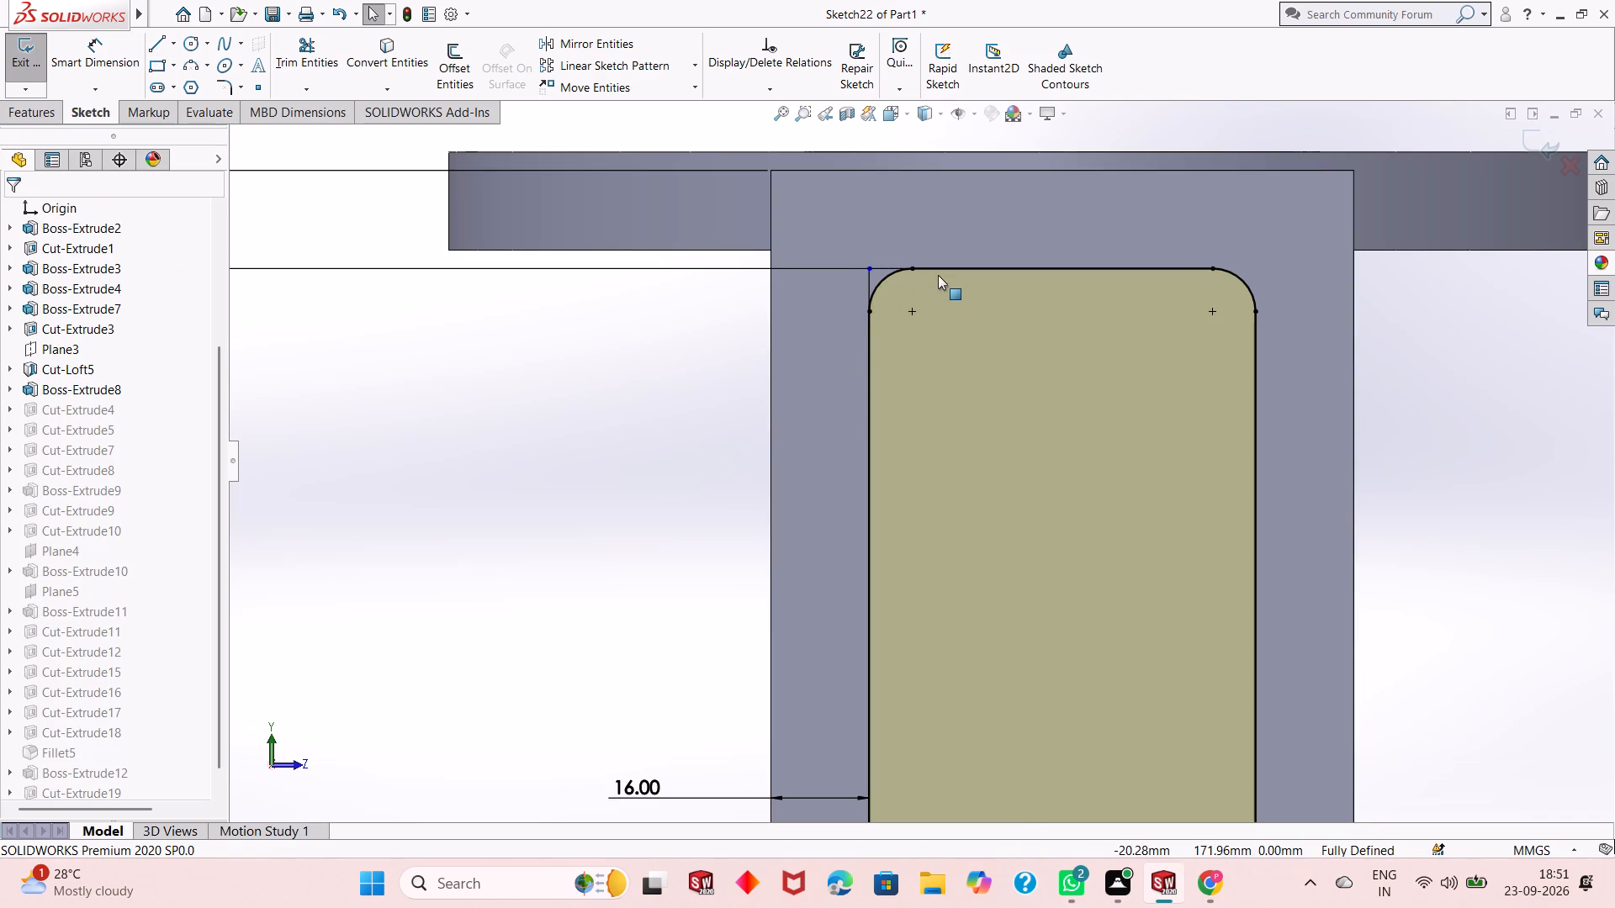
Delete all four R7 corner arcs from the end window profile.
left_click(876, 282)
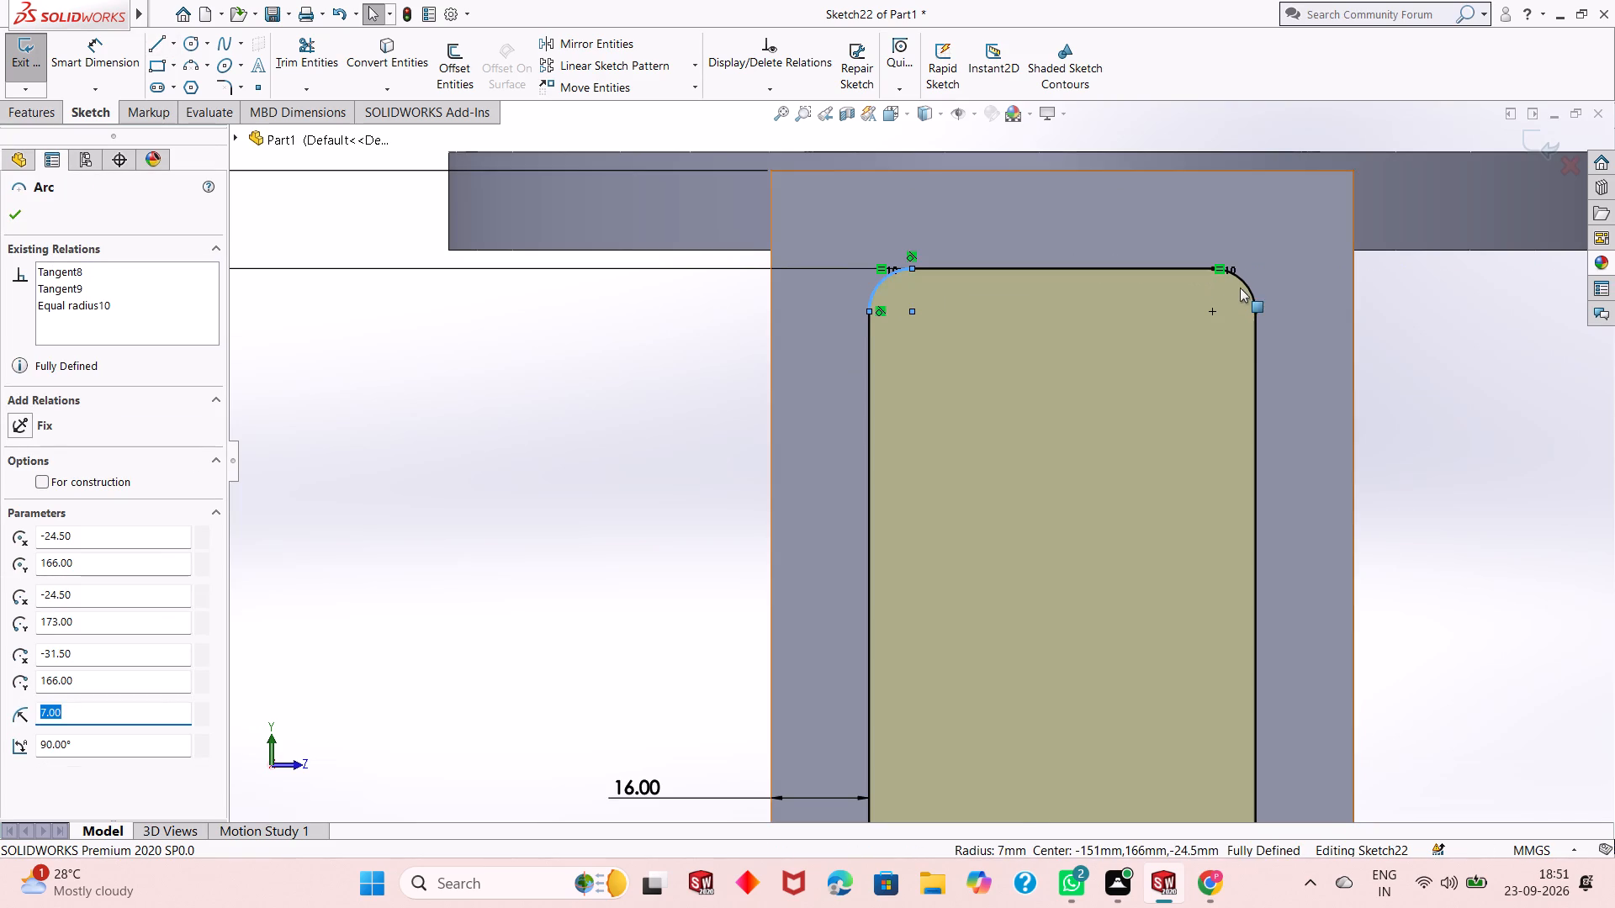
left_click(1243, 286, "ctrl")
scroll(1056, 427, "up", 5)
scroll(961, 709, "down", 2)
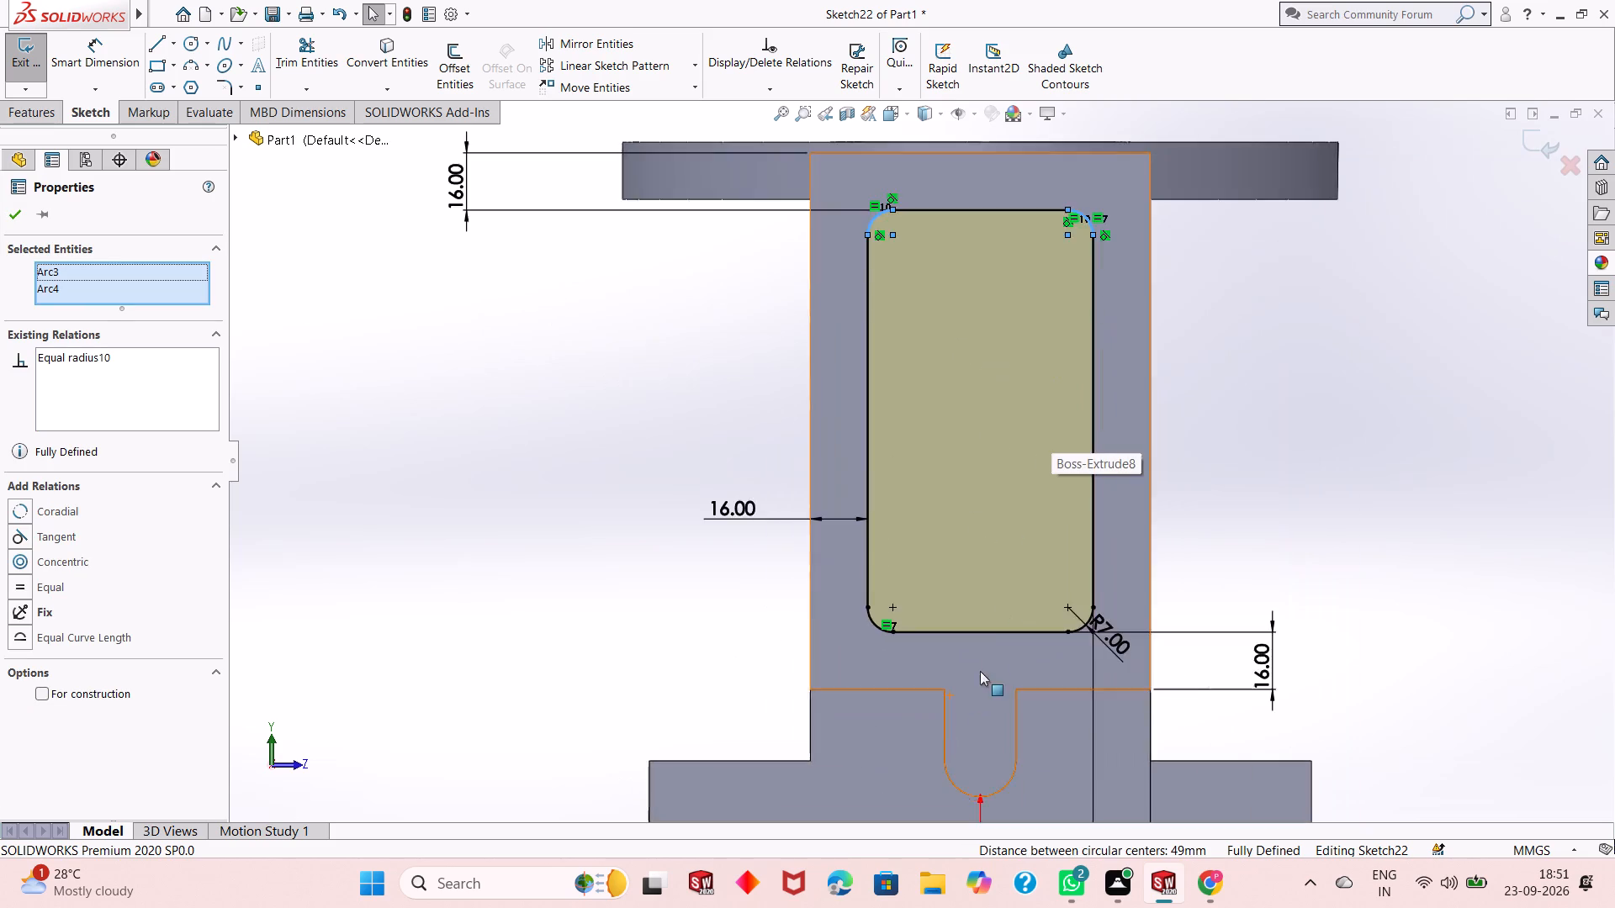
scroll(980, 671, "down", 4)
left_click(733, 520, "ctrl")
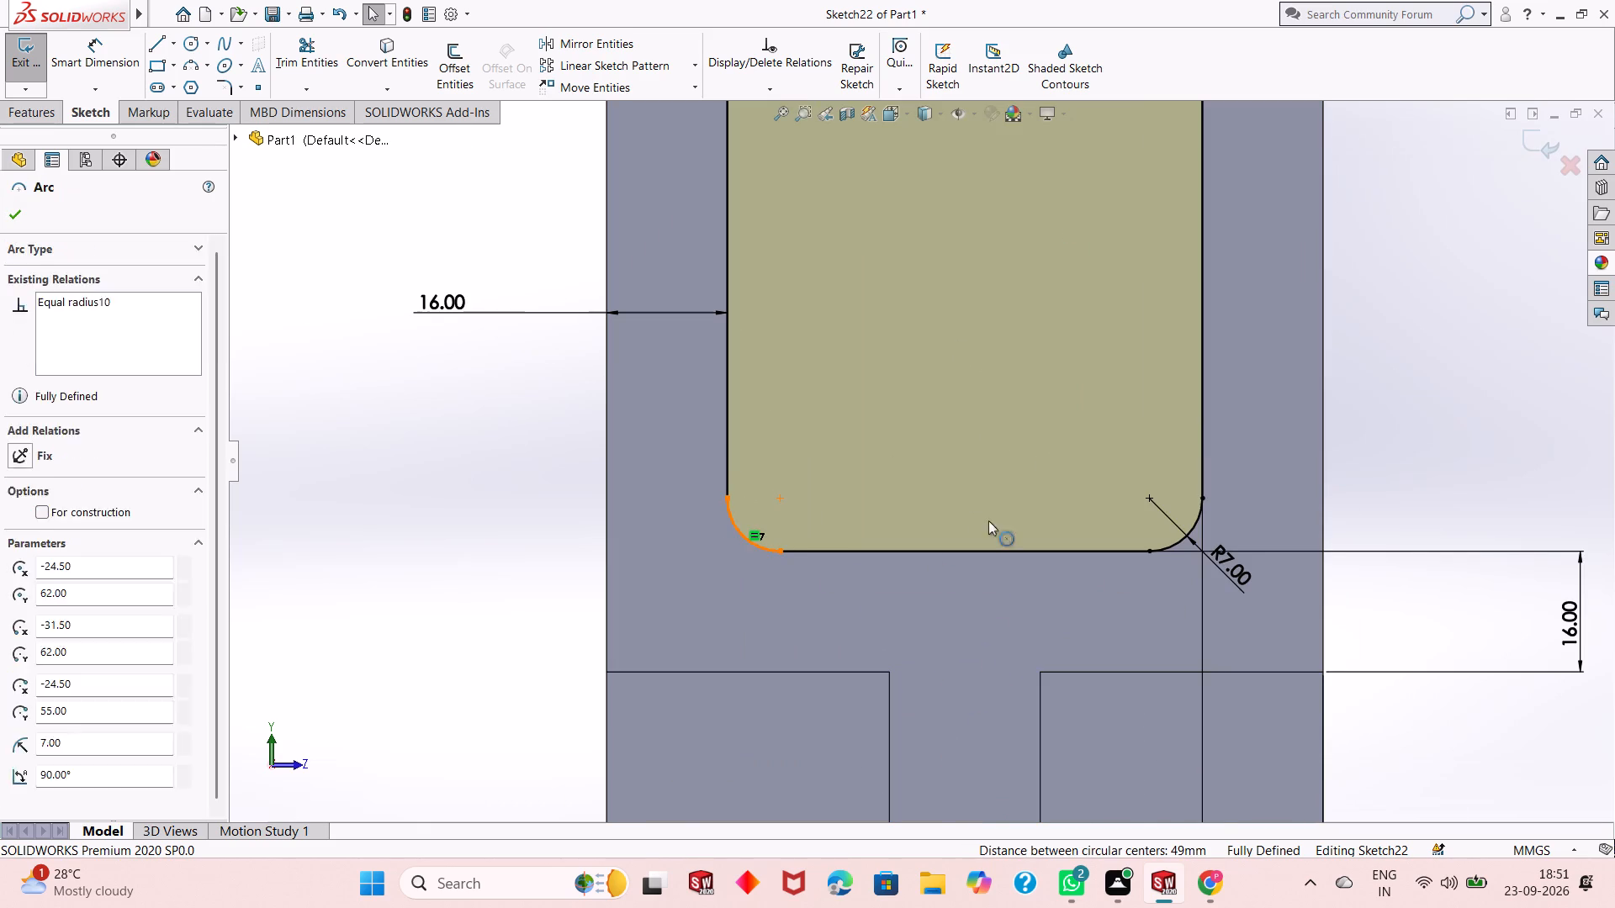
left_click(1178, 537, "ctrl")
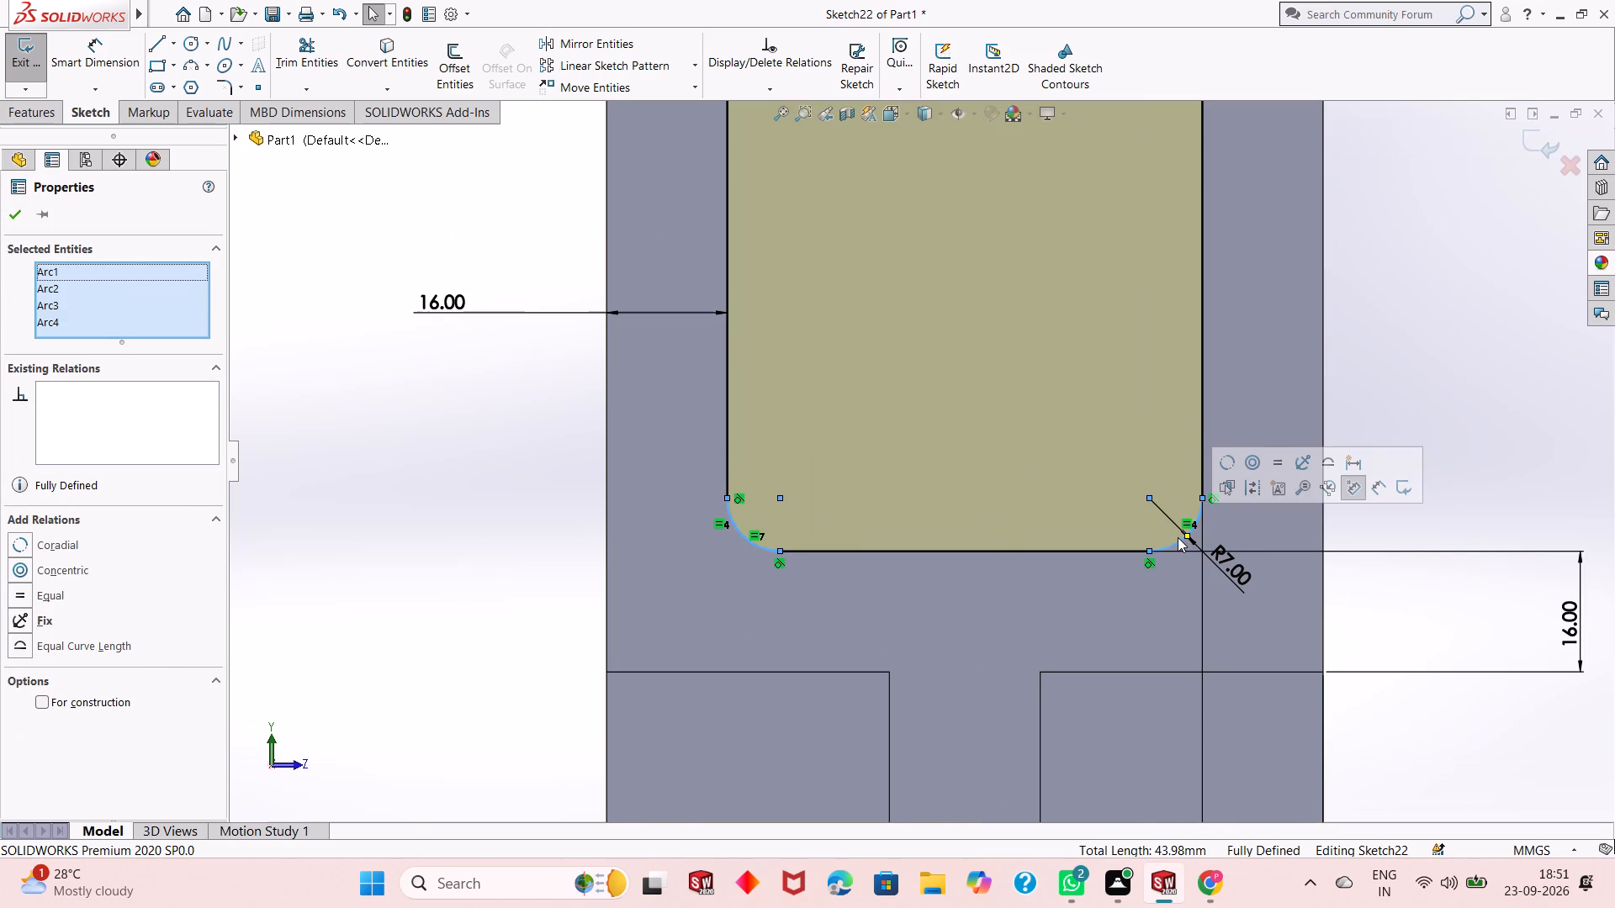
key("Delete")
left_click(673, 441)
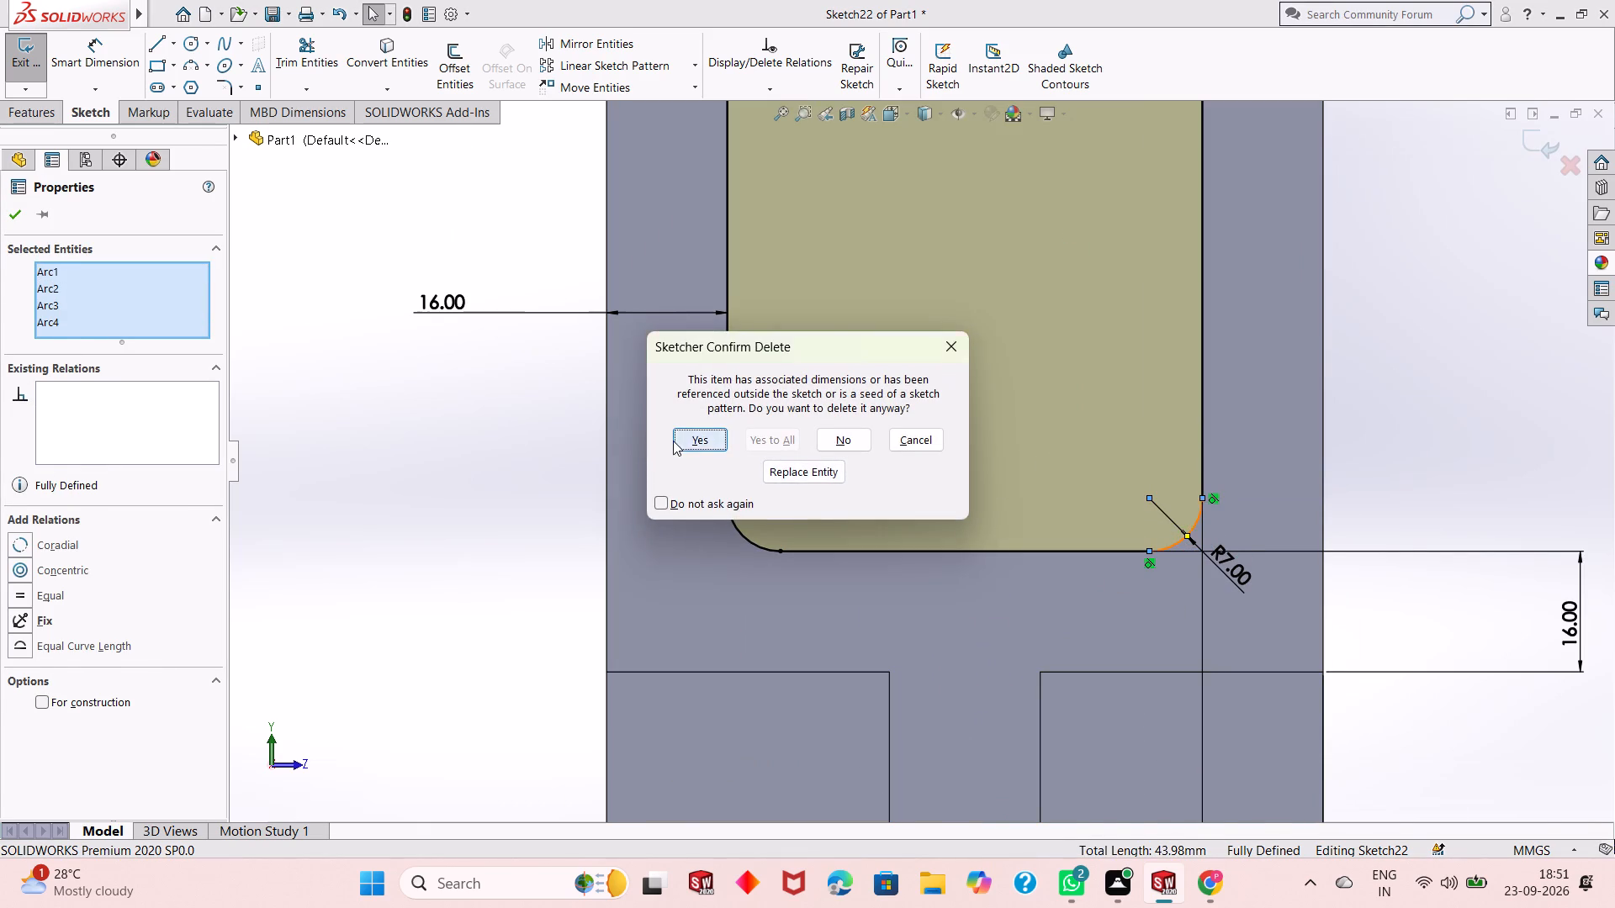
Square the window profile's upper negative-Z corner with a vertical and a horizontal line, each 7 mm long, joining the open edge ends.
scroll(892, 457, "up", 4)
scroll(907, 275, "up", 2)
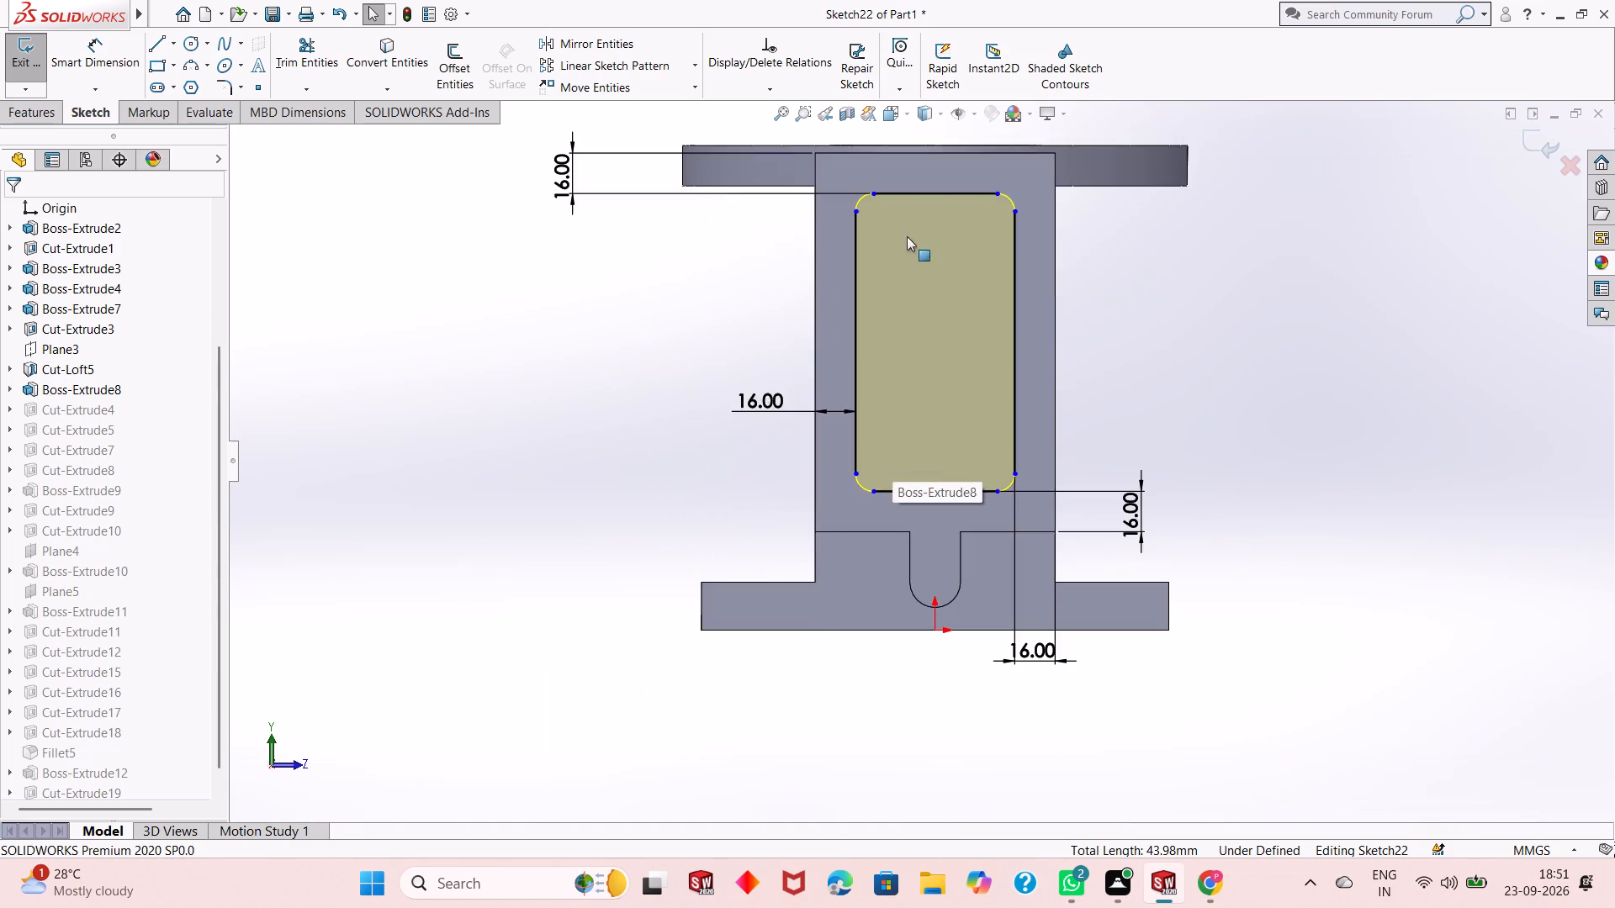
scroll(915, 179, "down", 7)
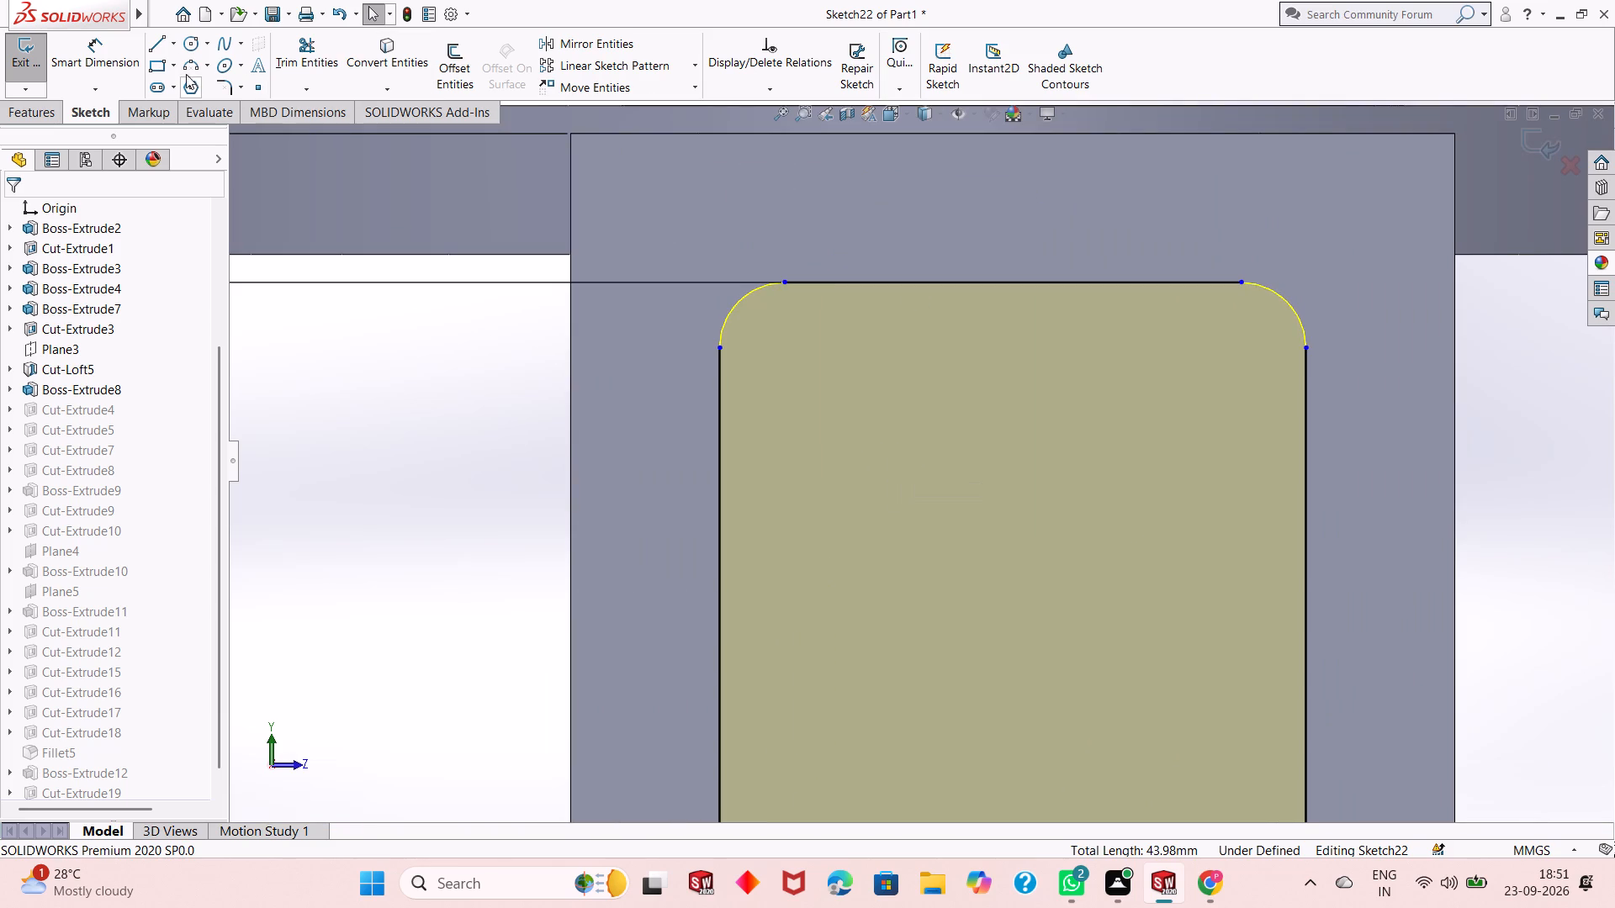
left_click(162, 47)
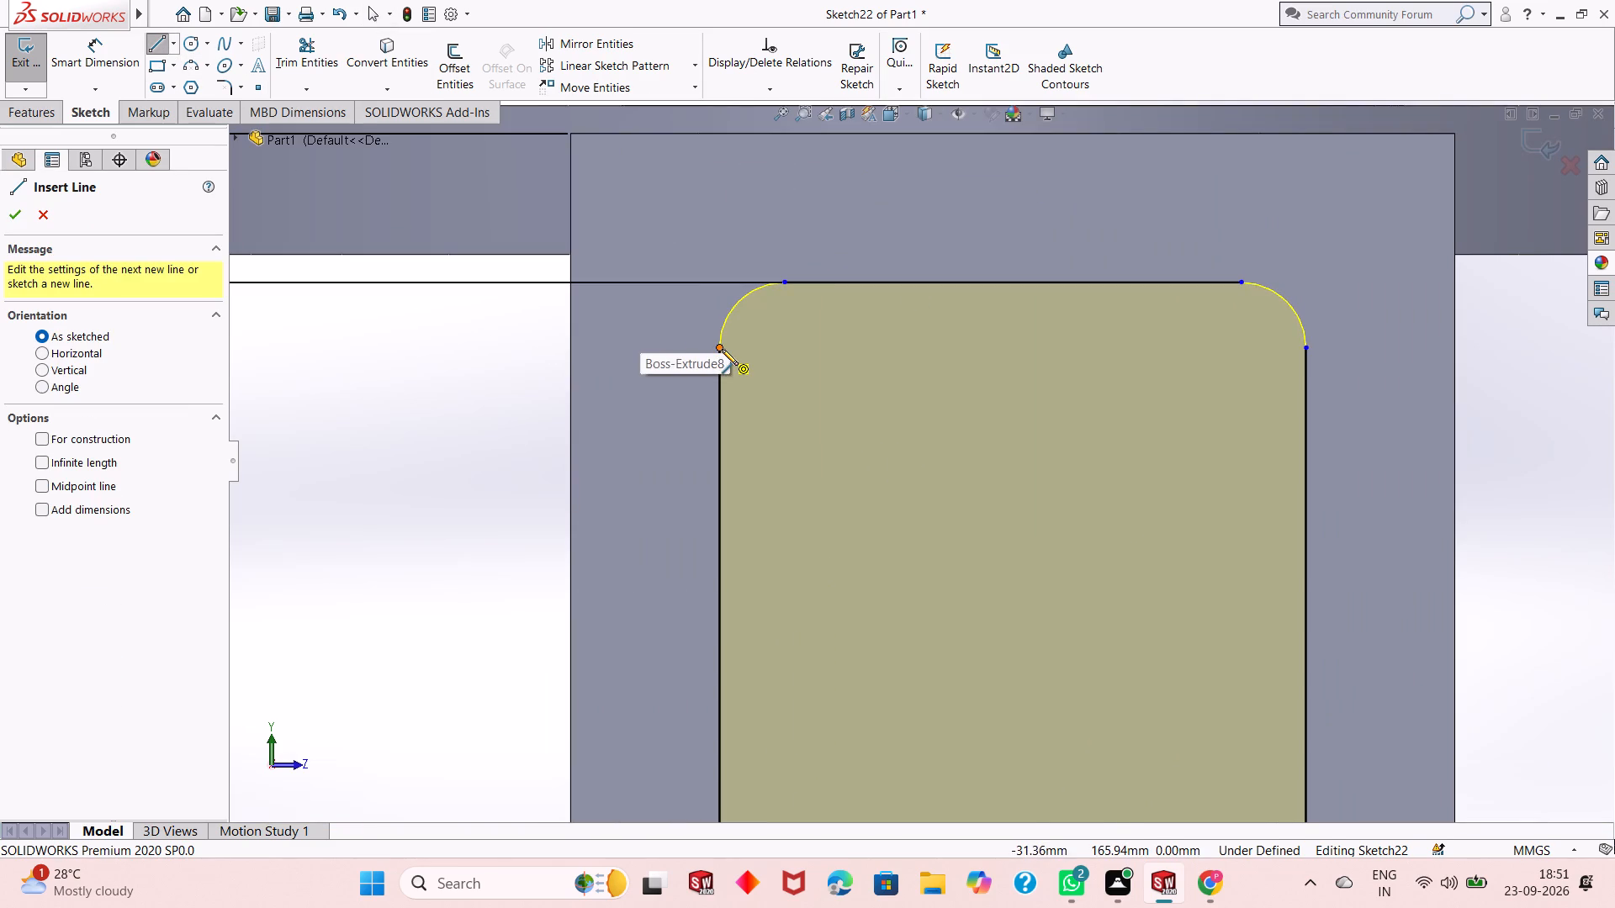
left_click(722, 349)
left_click(720, 286)
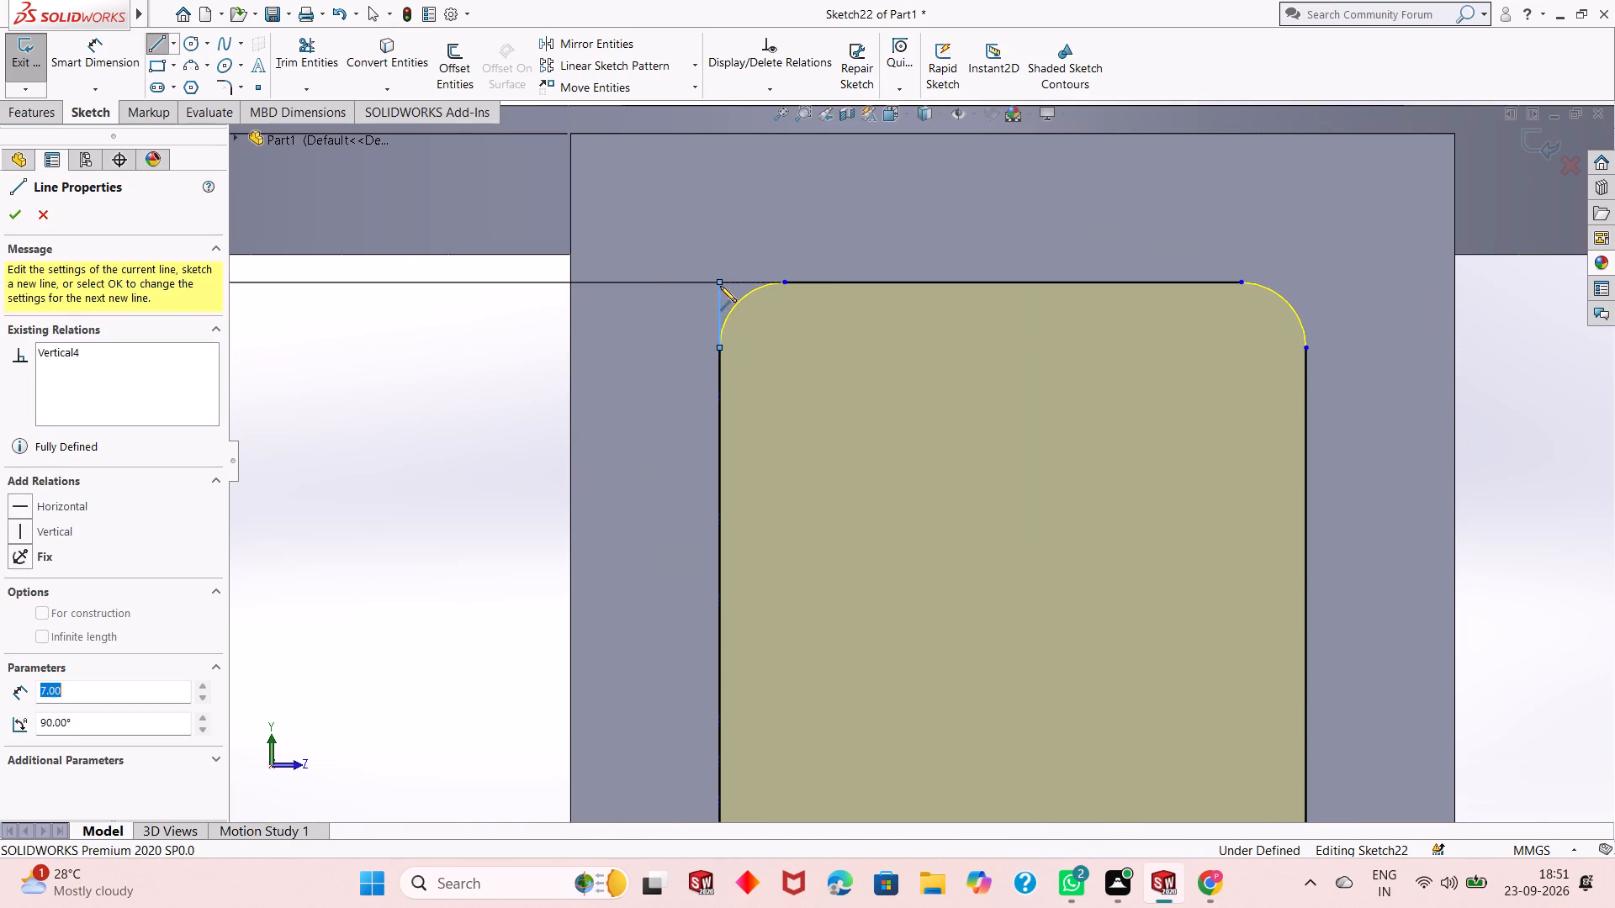
left_click(784, 281)
key("Escape")
key("Escape")
key("Escape")
key("Escape")
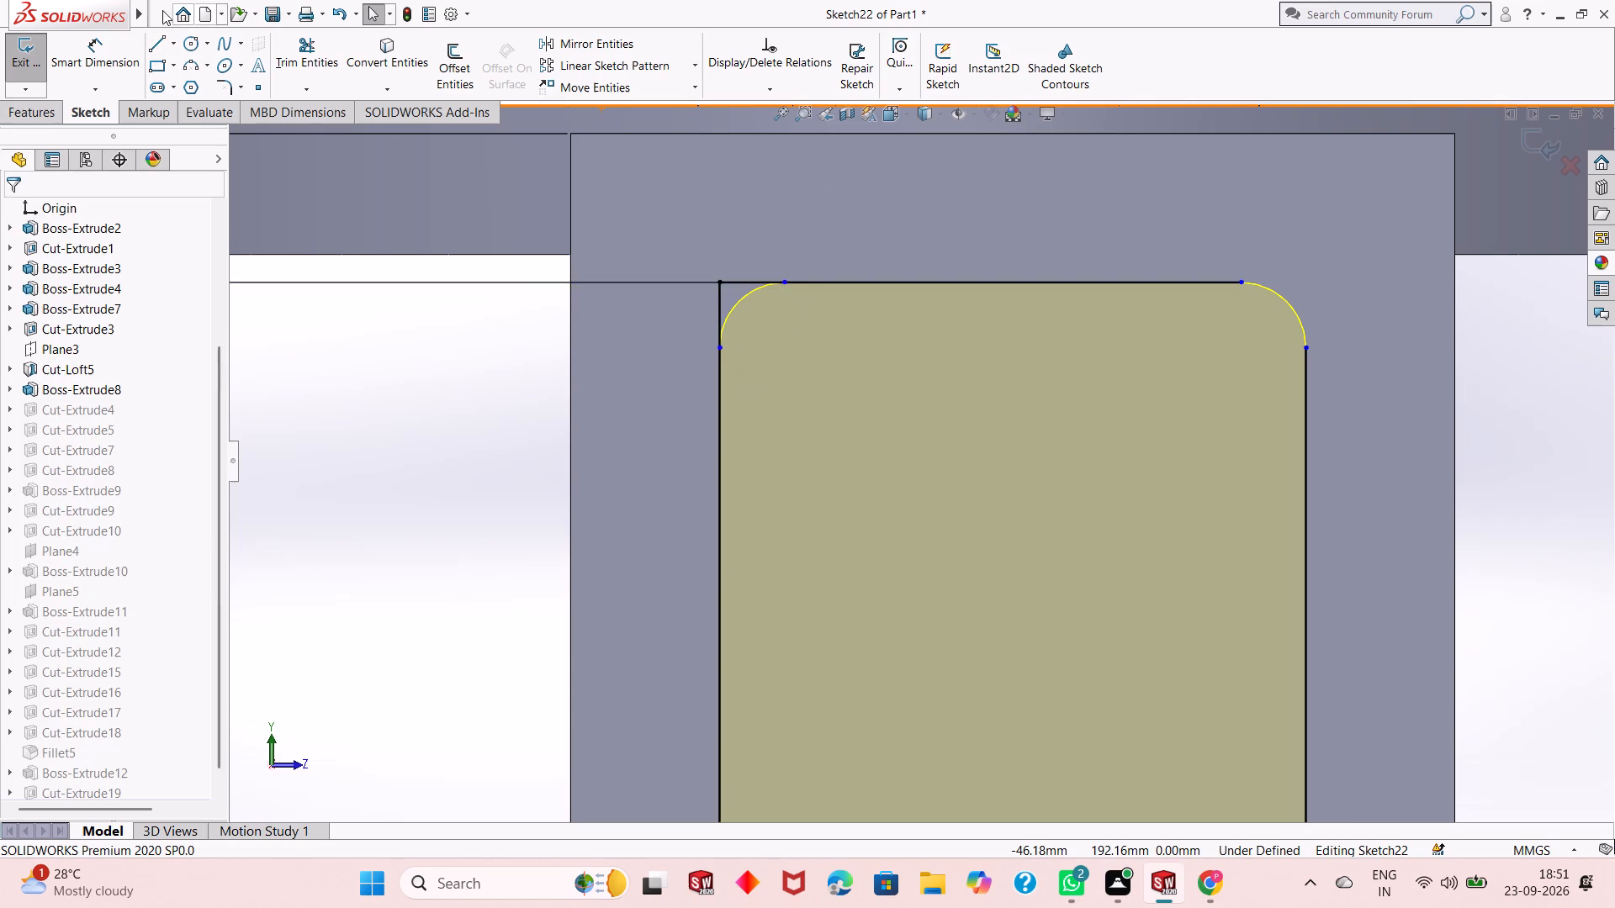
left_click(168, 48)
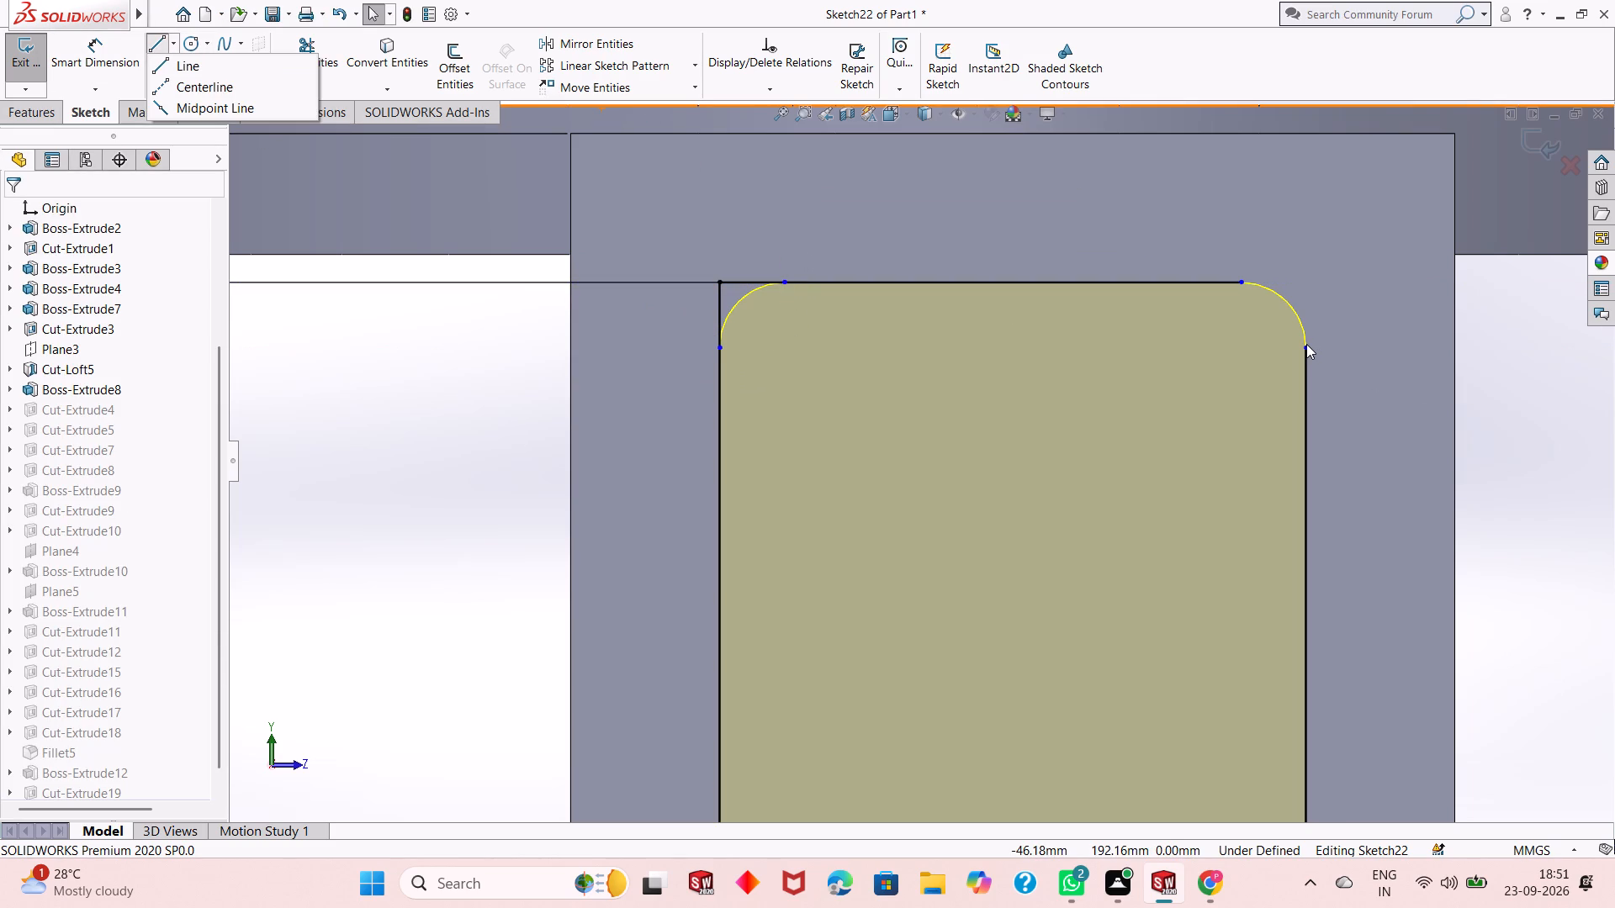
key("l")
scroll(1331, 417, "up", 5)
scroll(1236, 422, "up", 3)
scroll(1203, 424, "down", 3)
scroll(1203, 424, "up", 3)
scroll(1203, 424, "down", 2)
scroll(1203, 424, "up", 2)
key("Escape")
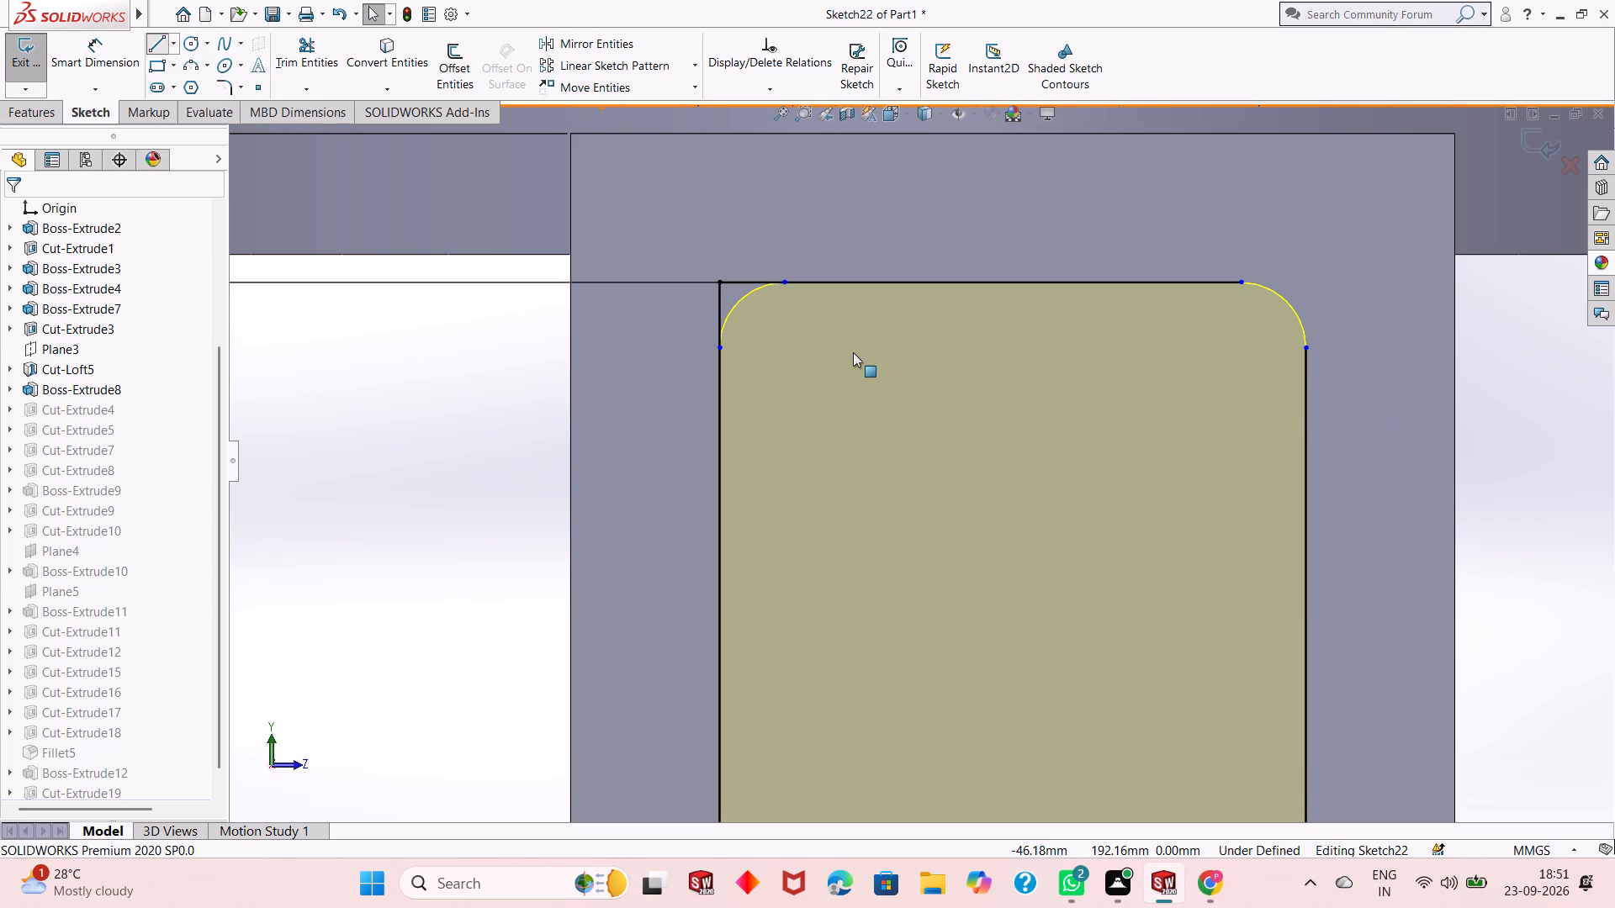
Square the window profile's upper positive-Z corner with a vertical and a horizontal line, each 7 mm long.
scroll(853, 352, "up", 2)
scroll(1214, 399, "down", 2)
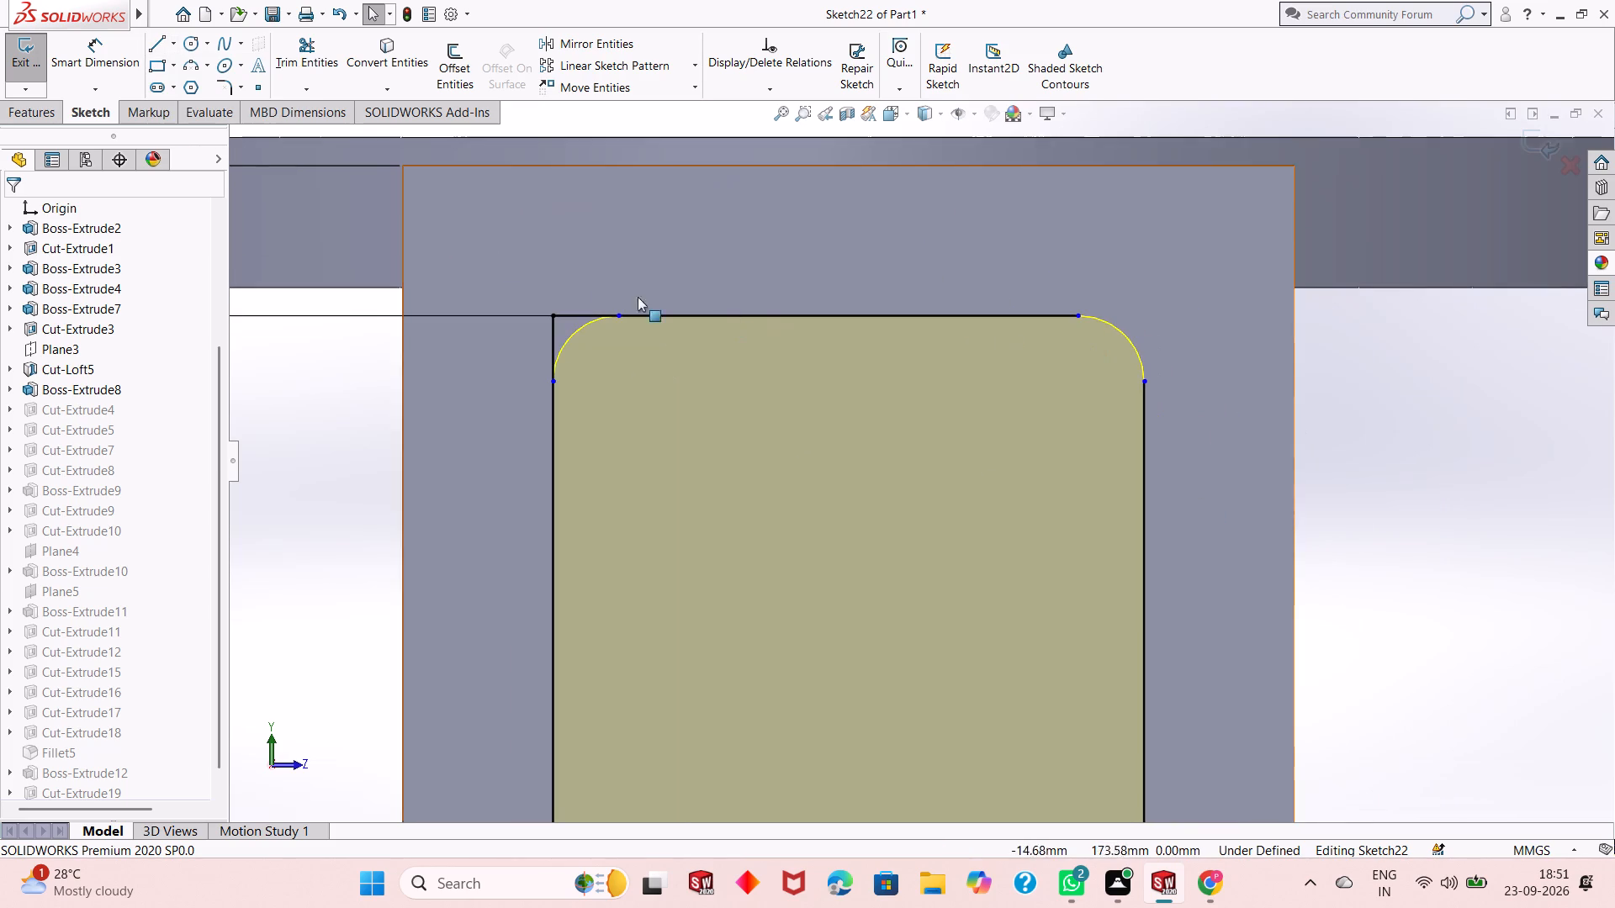
left_click(148, 39)
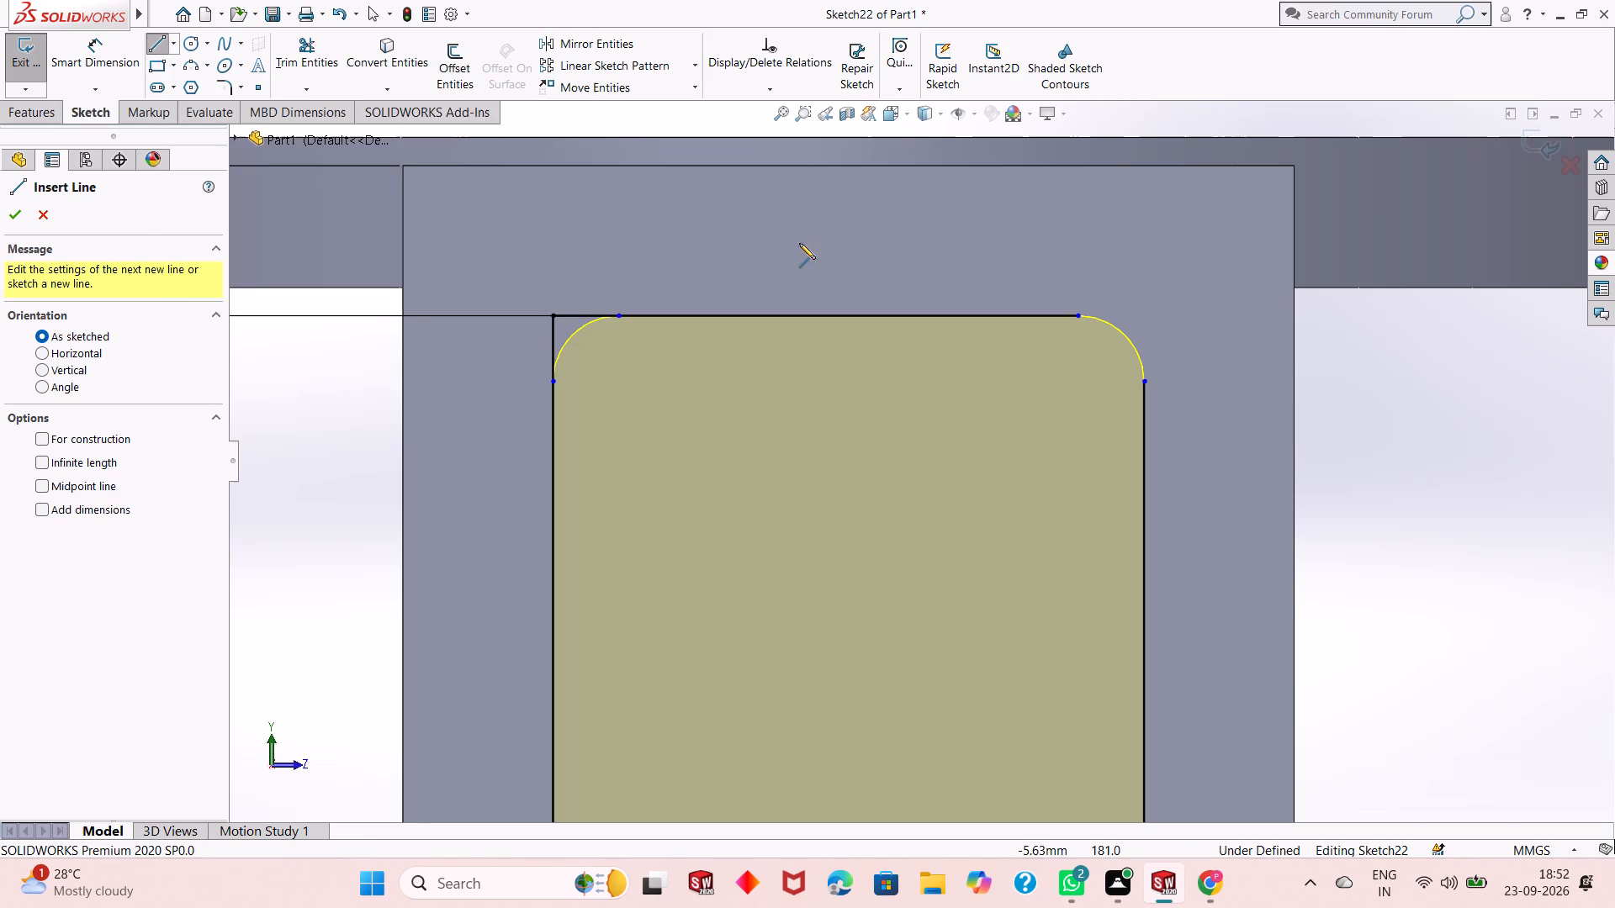
left_click(1146, 382)
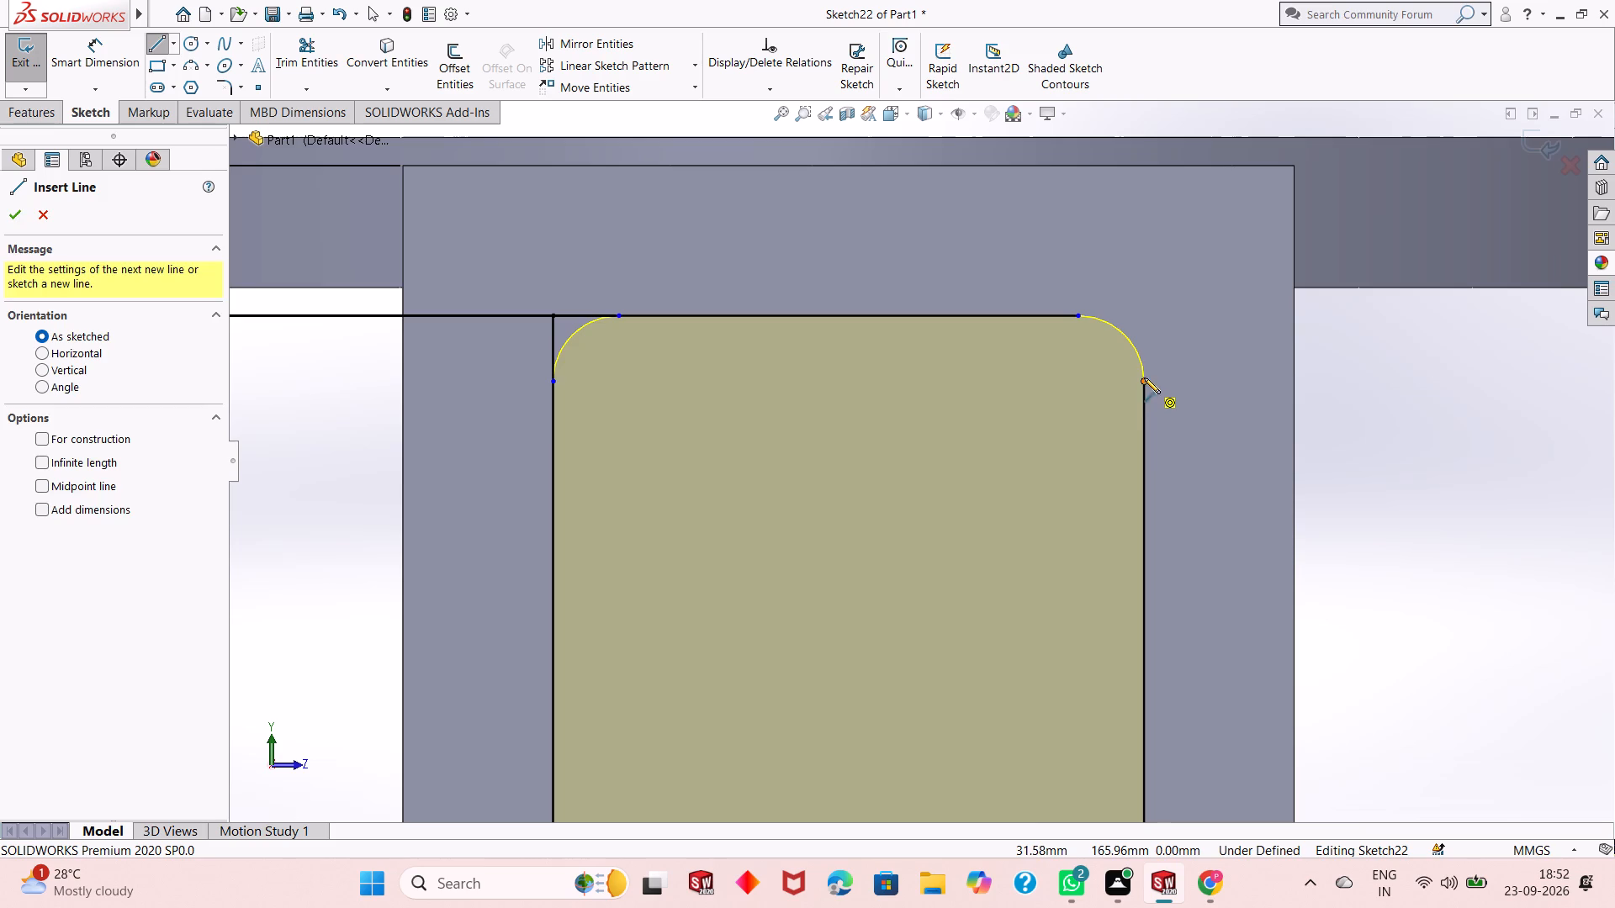
left_click(1146, 312)
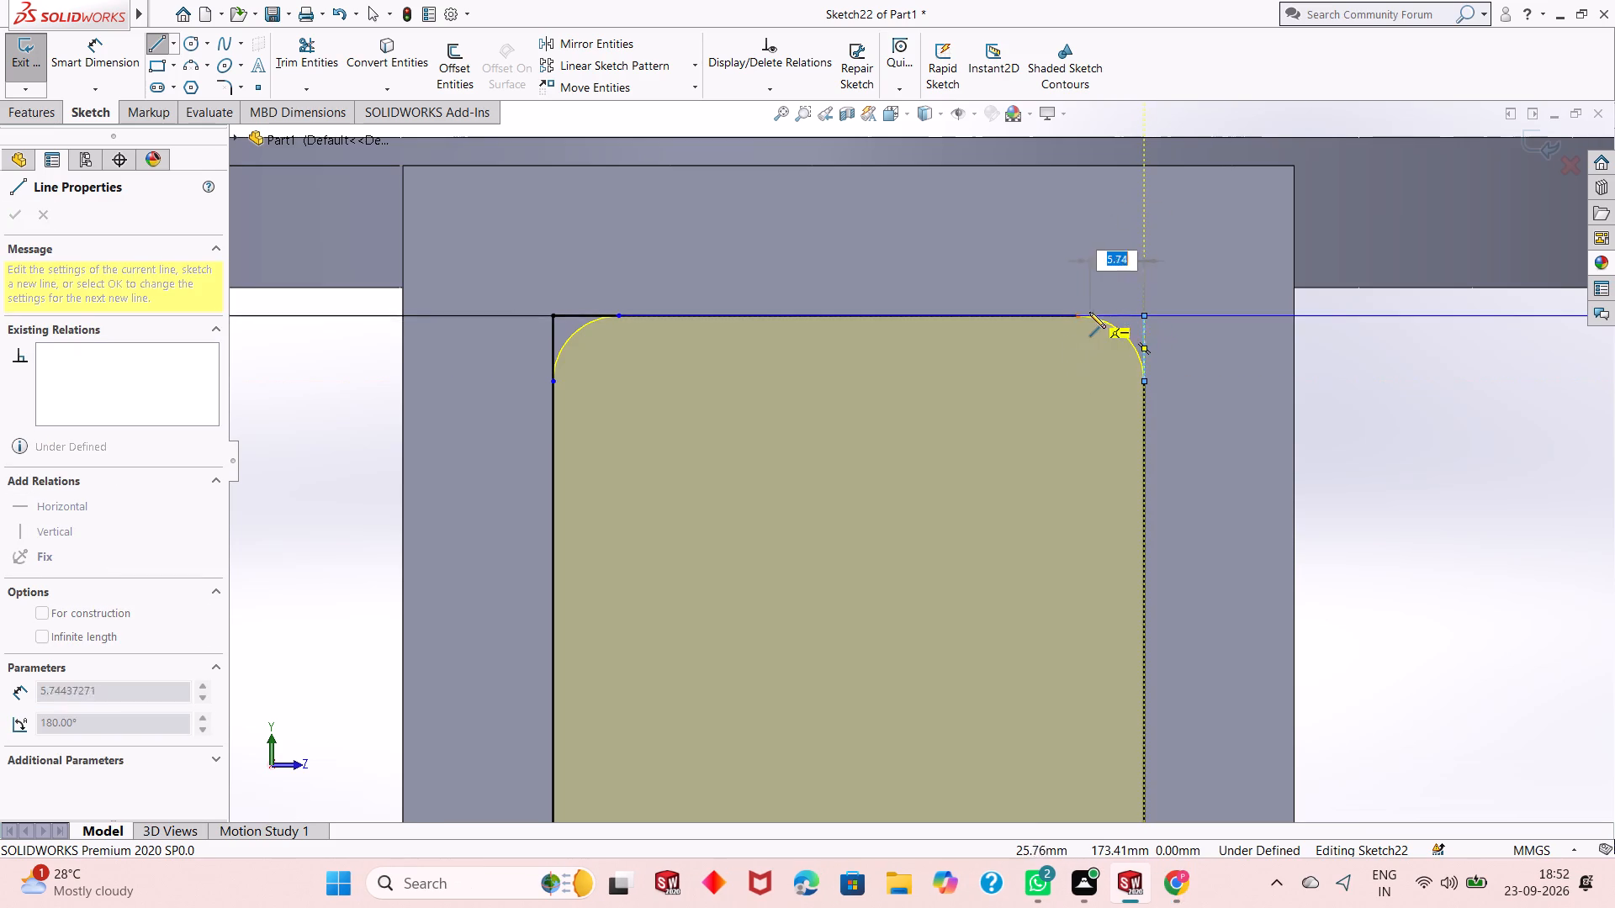
left_click(1080, 312)
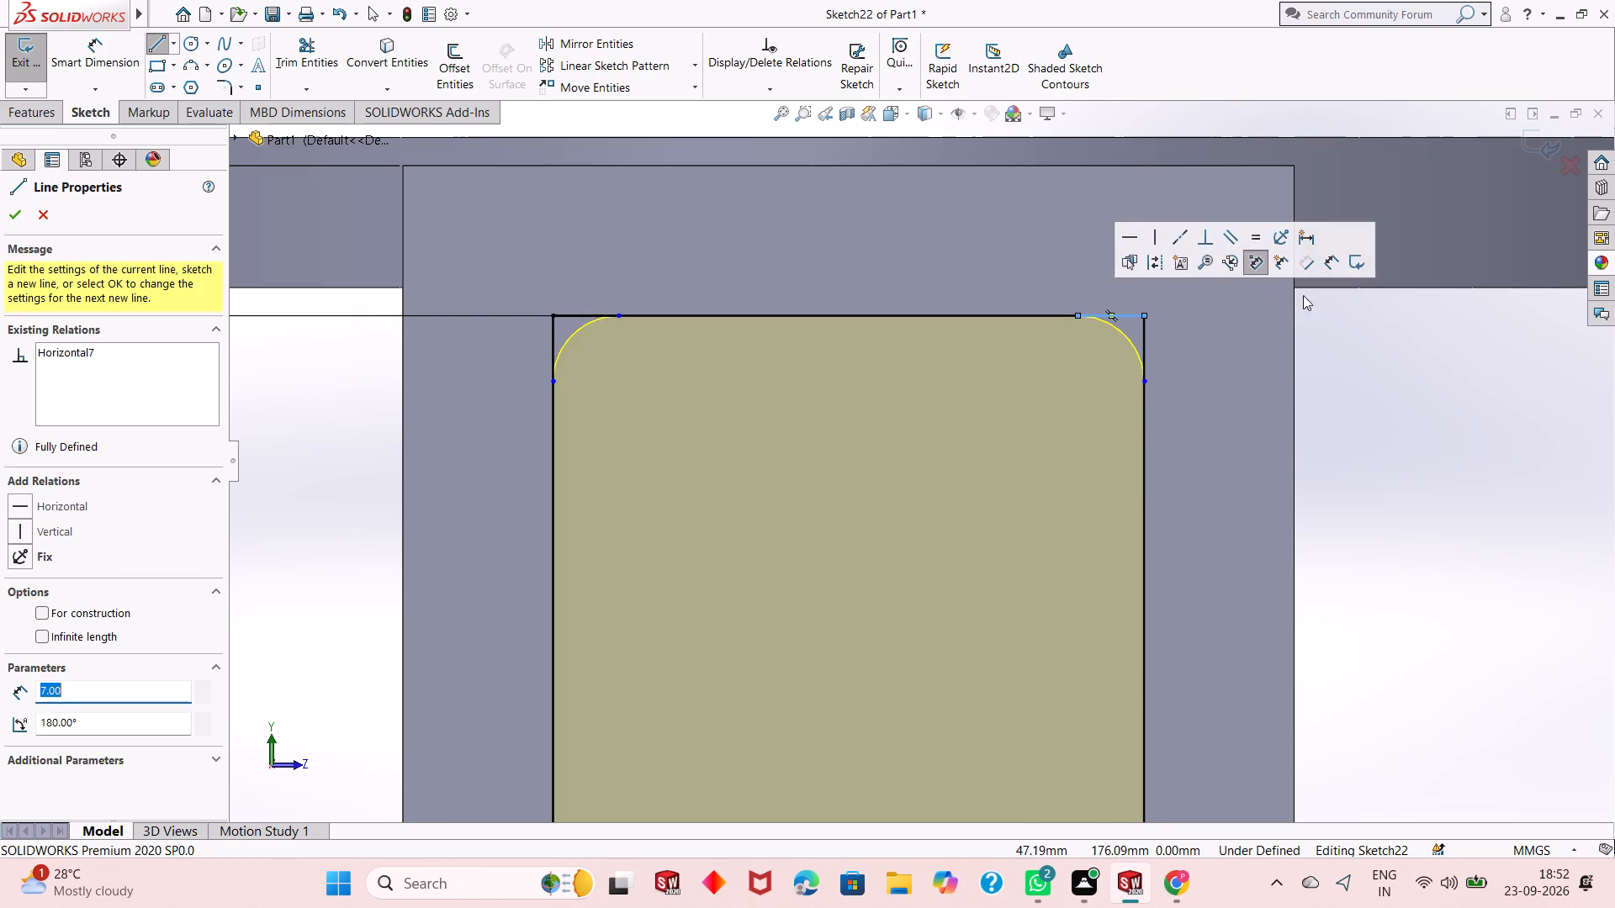
left_click(1342, 326)
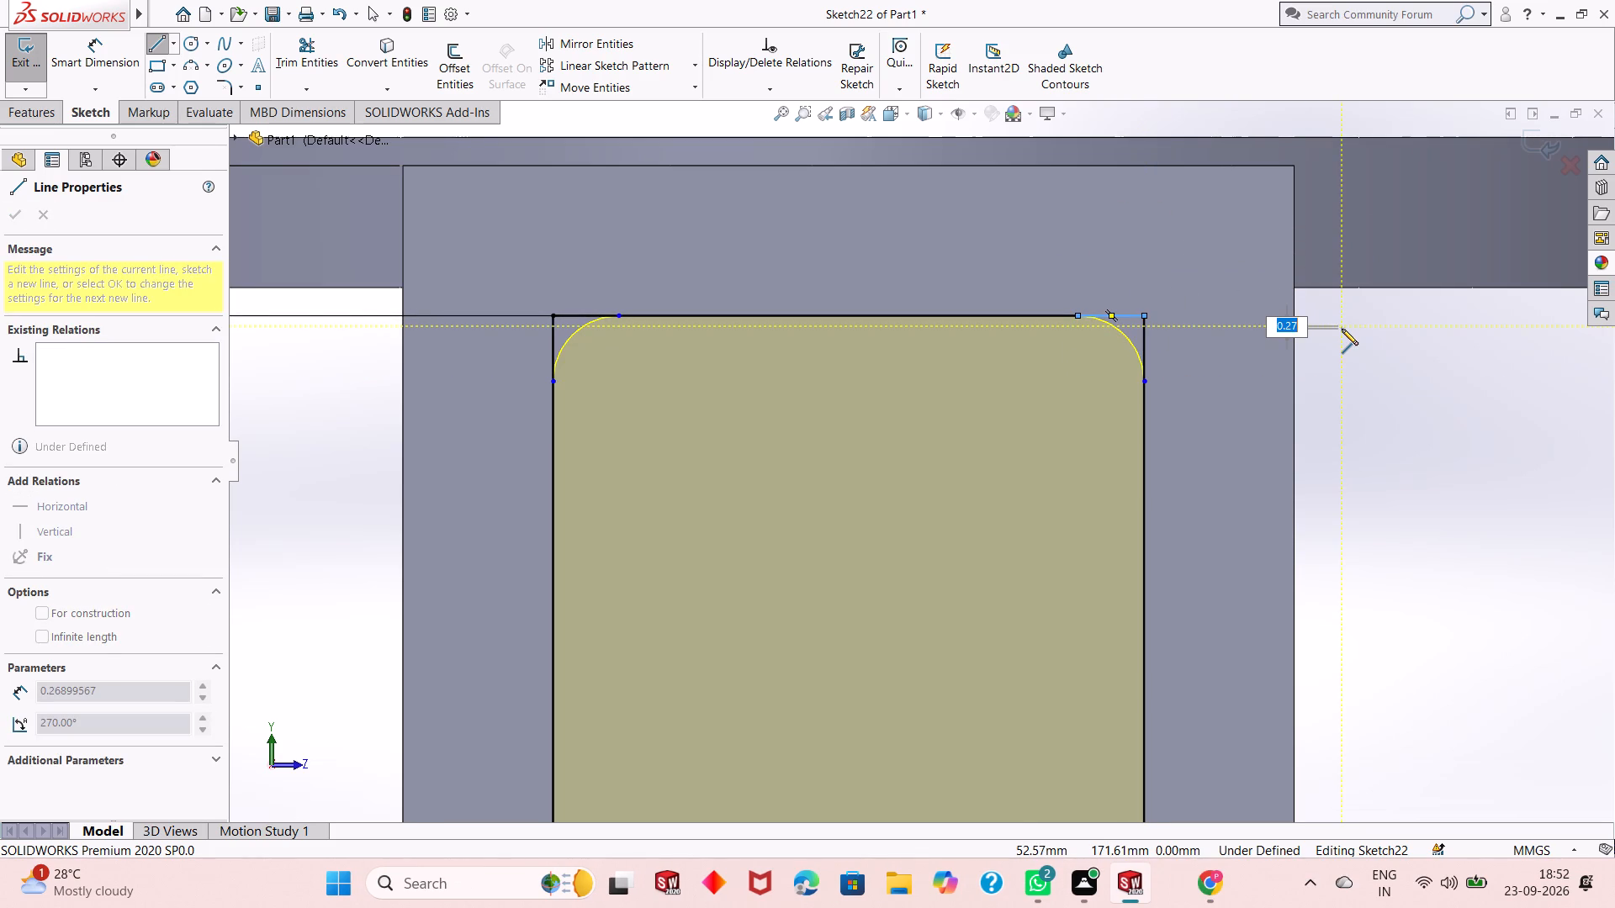
key("Escape")
key("Escape")
Square the window profile's lower negative-Z corner with a vertical and a horizontal line, each 7 mm long.
scroll(1078, 429, "up", 6)
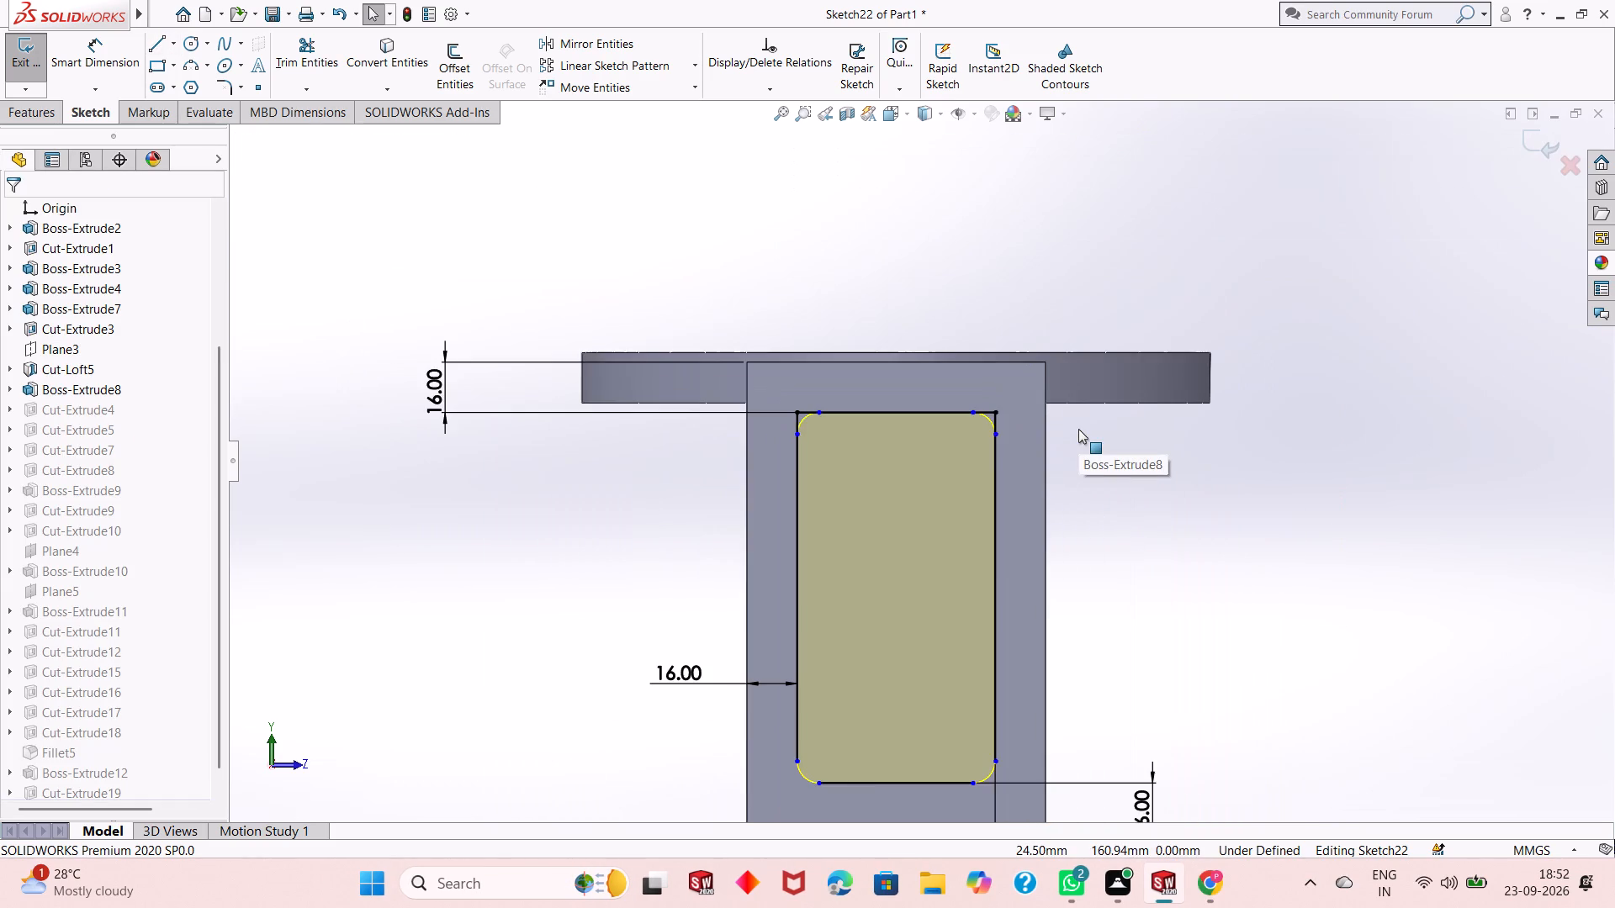
scroll(873, 784, "down", 5)
scroll(892, 744, "up", 3)
scroll(892, 742, "down", 1)
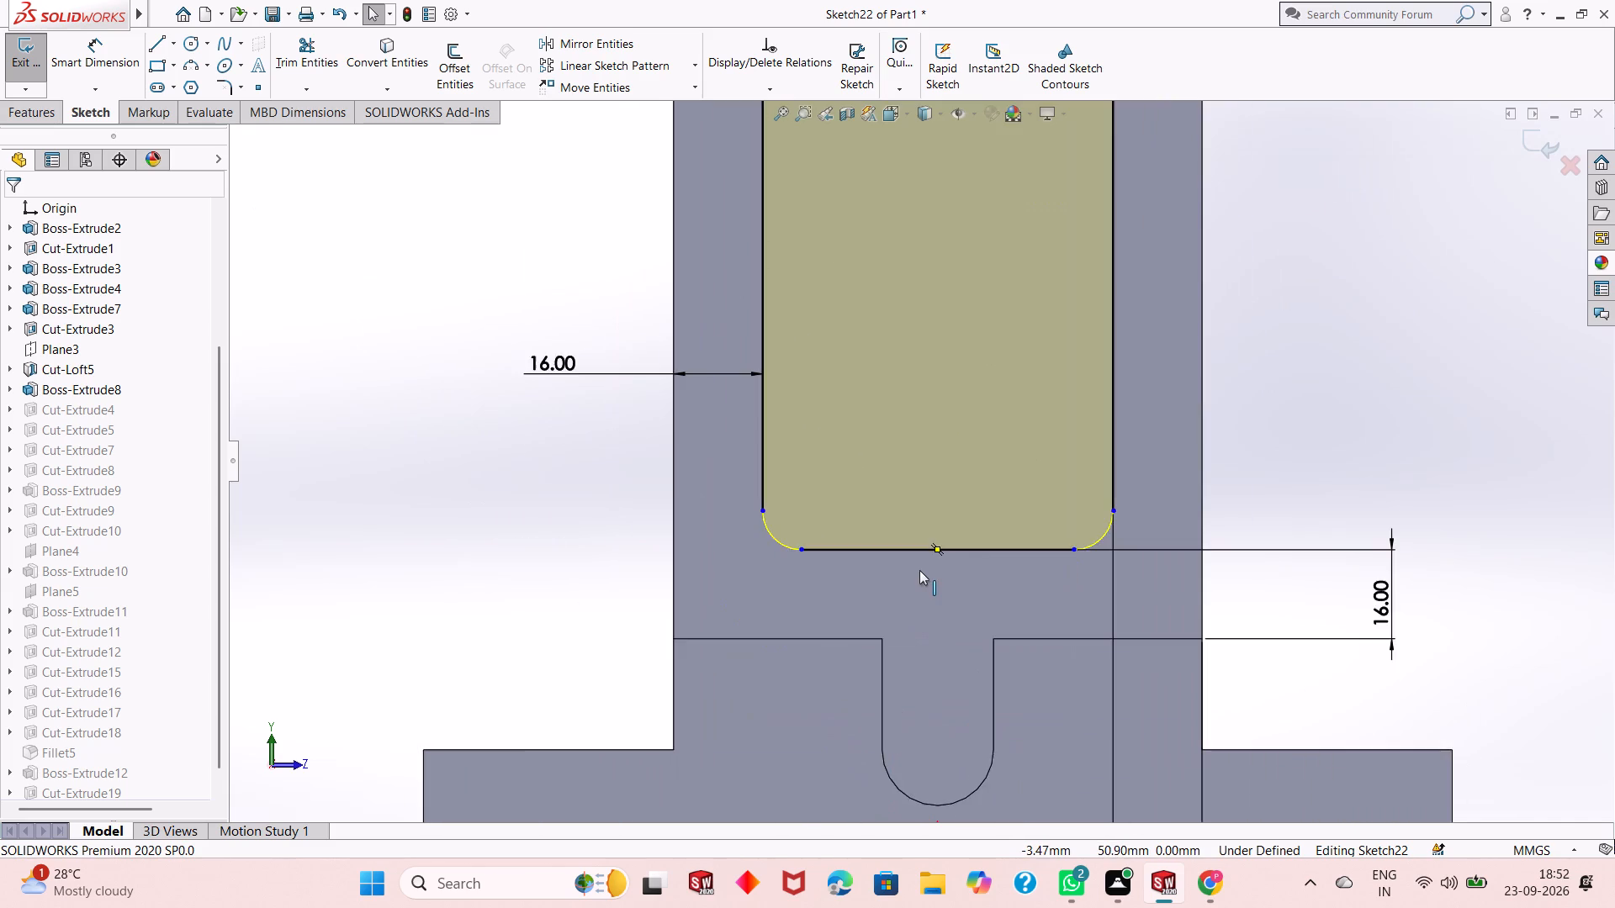
scroll(920, 569, "down", 2)
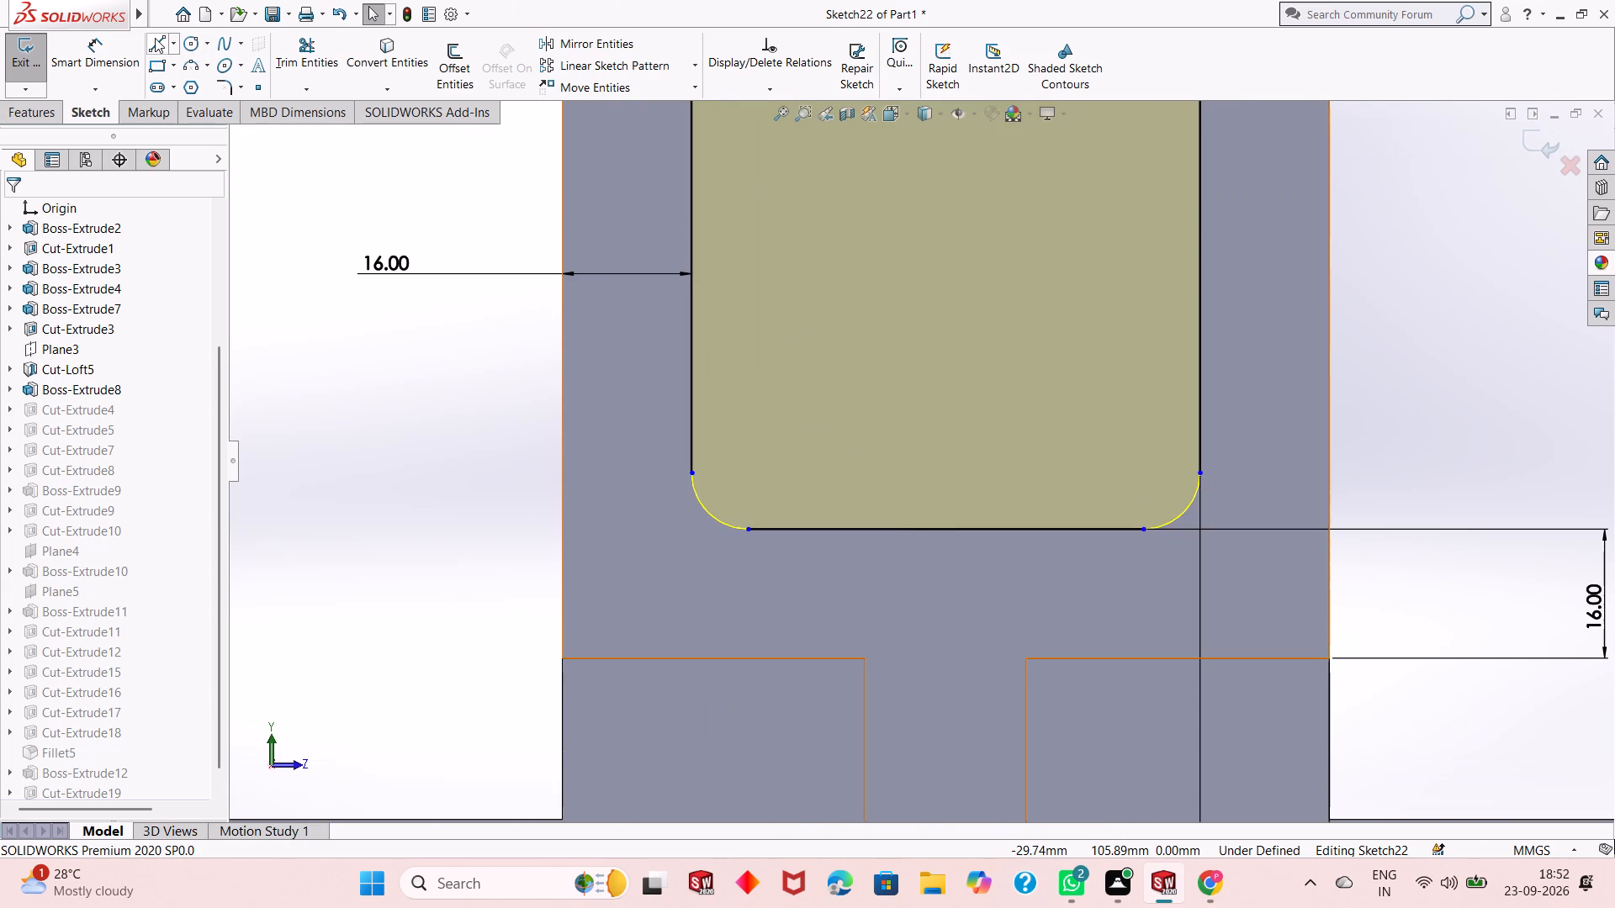
left_click(155, 38)
left_click(692, 477)
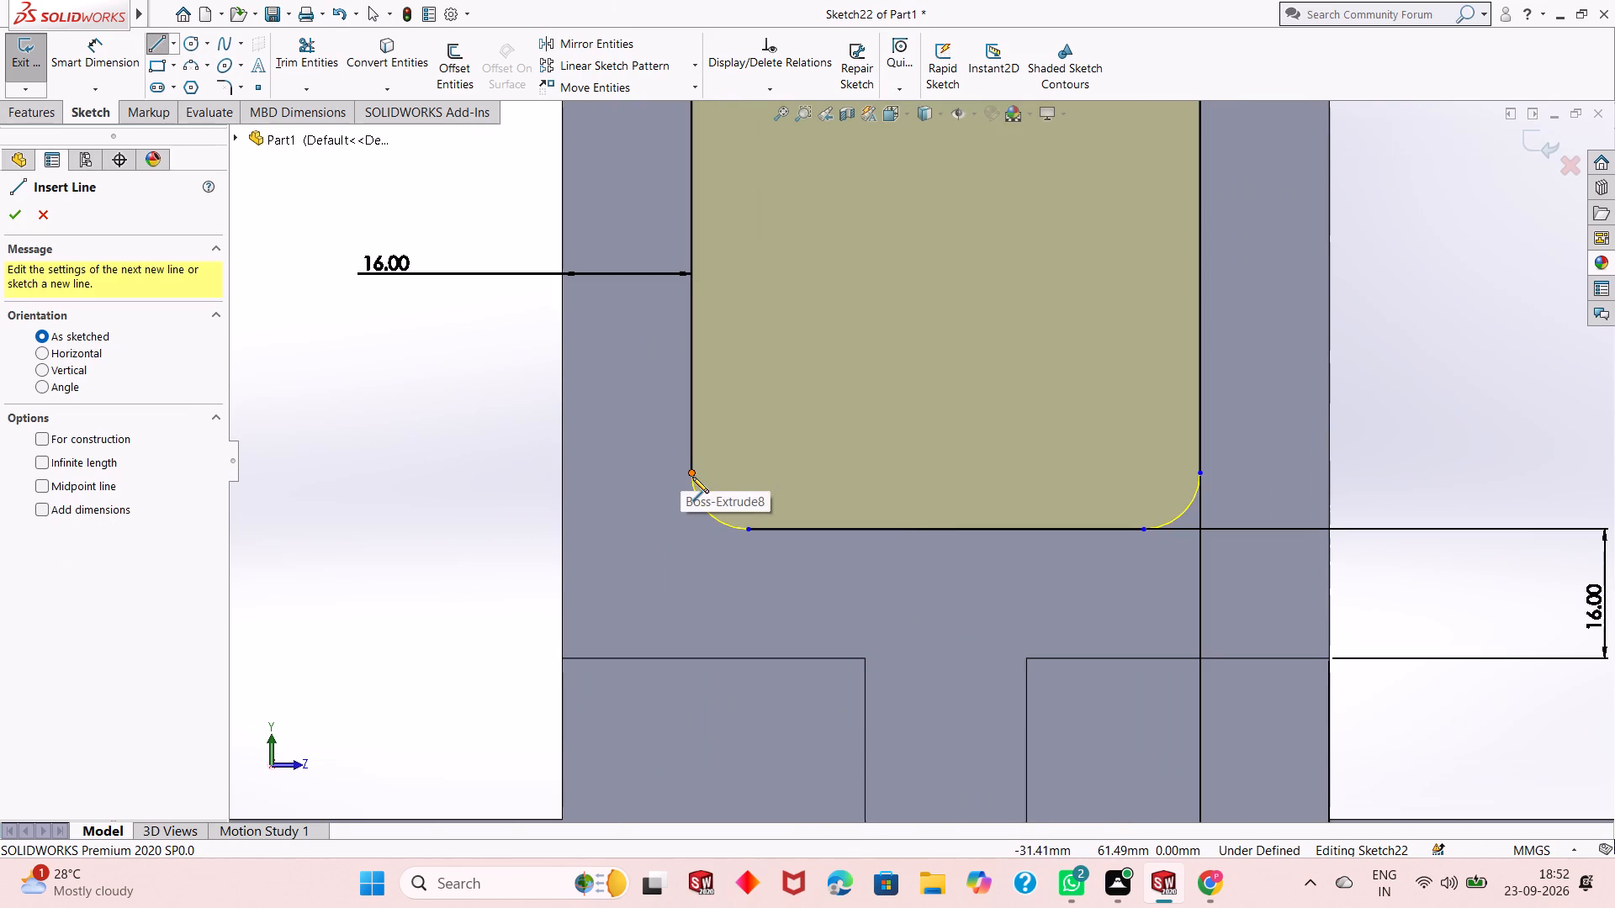
left_click(693, 529)
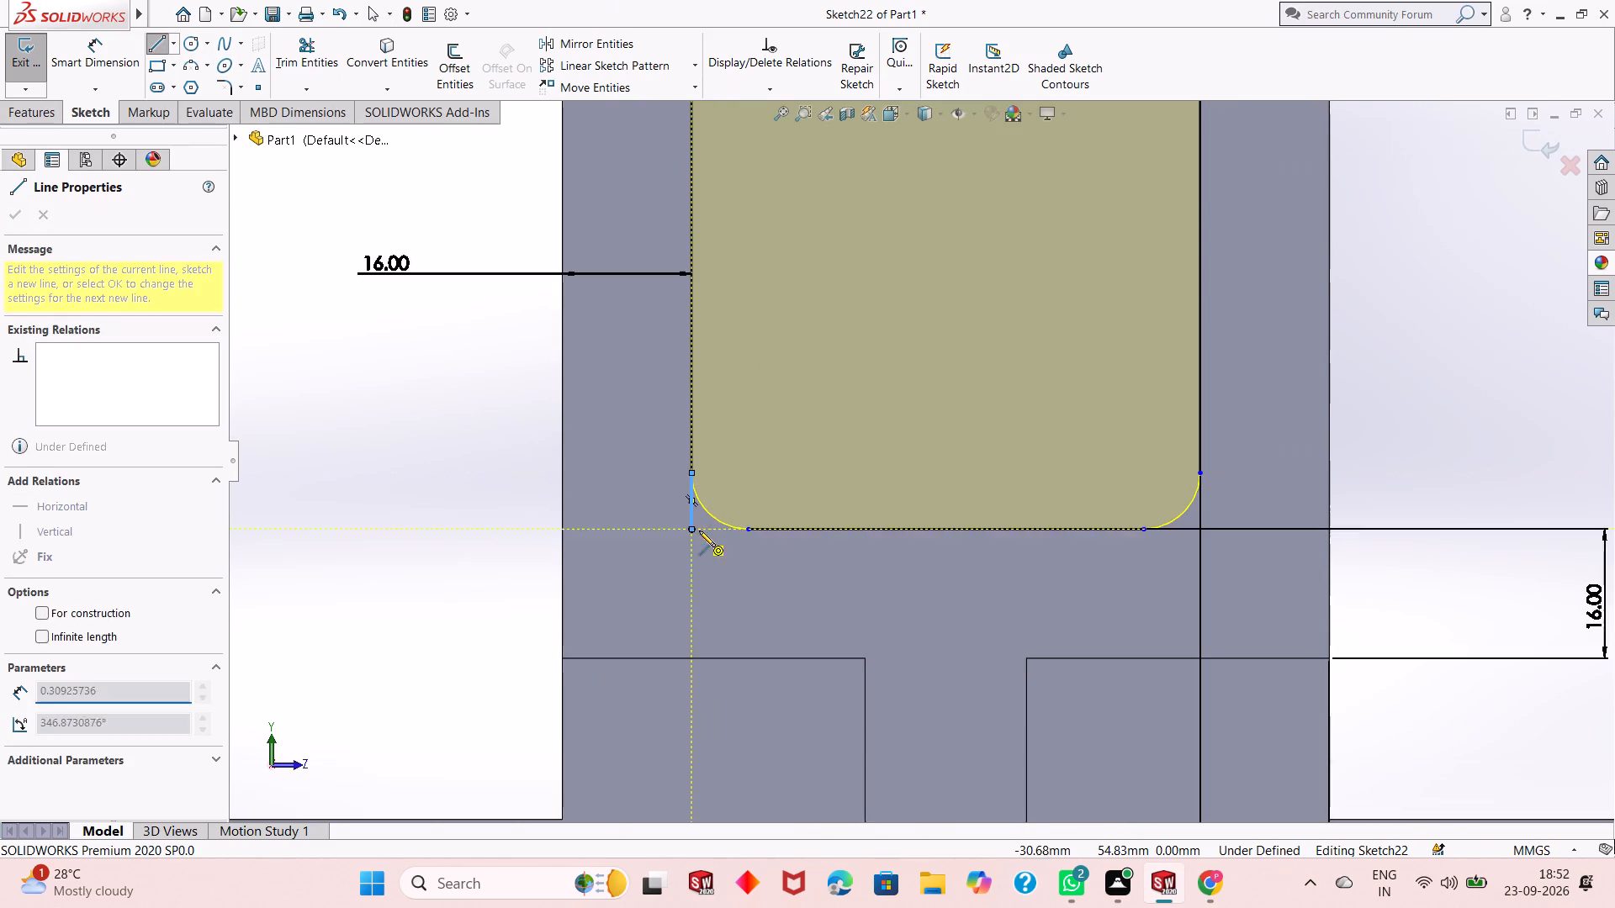
left_click(744, 530)
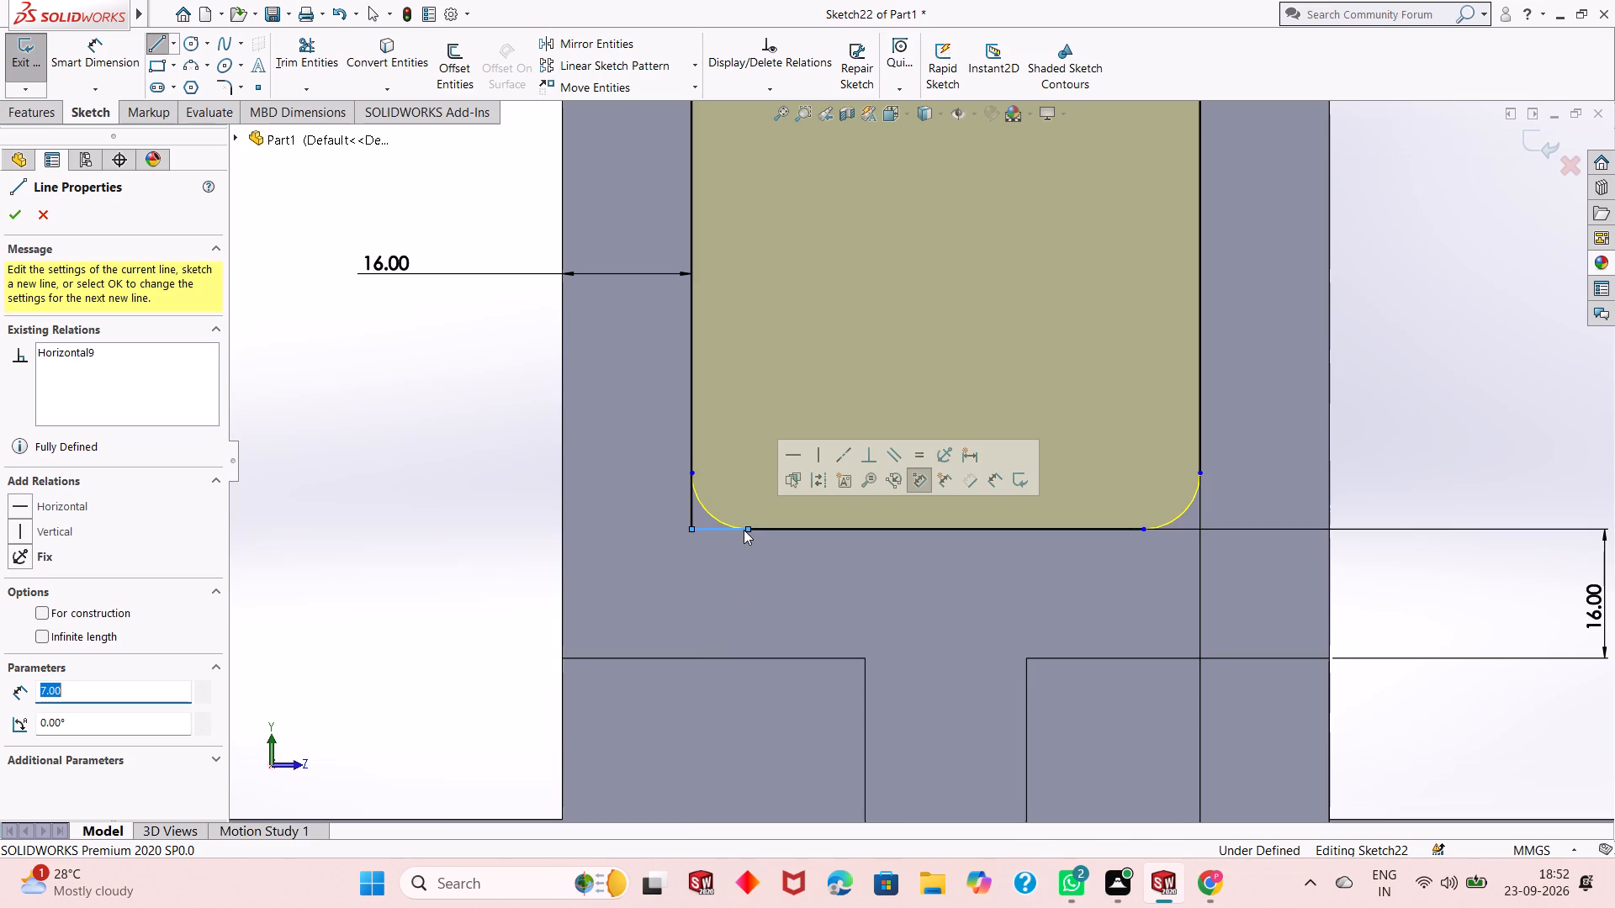
key("Escape")
key("Escape")
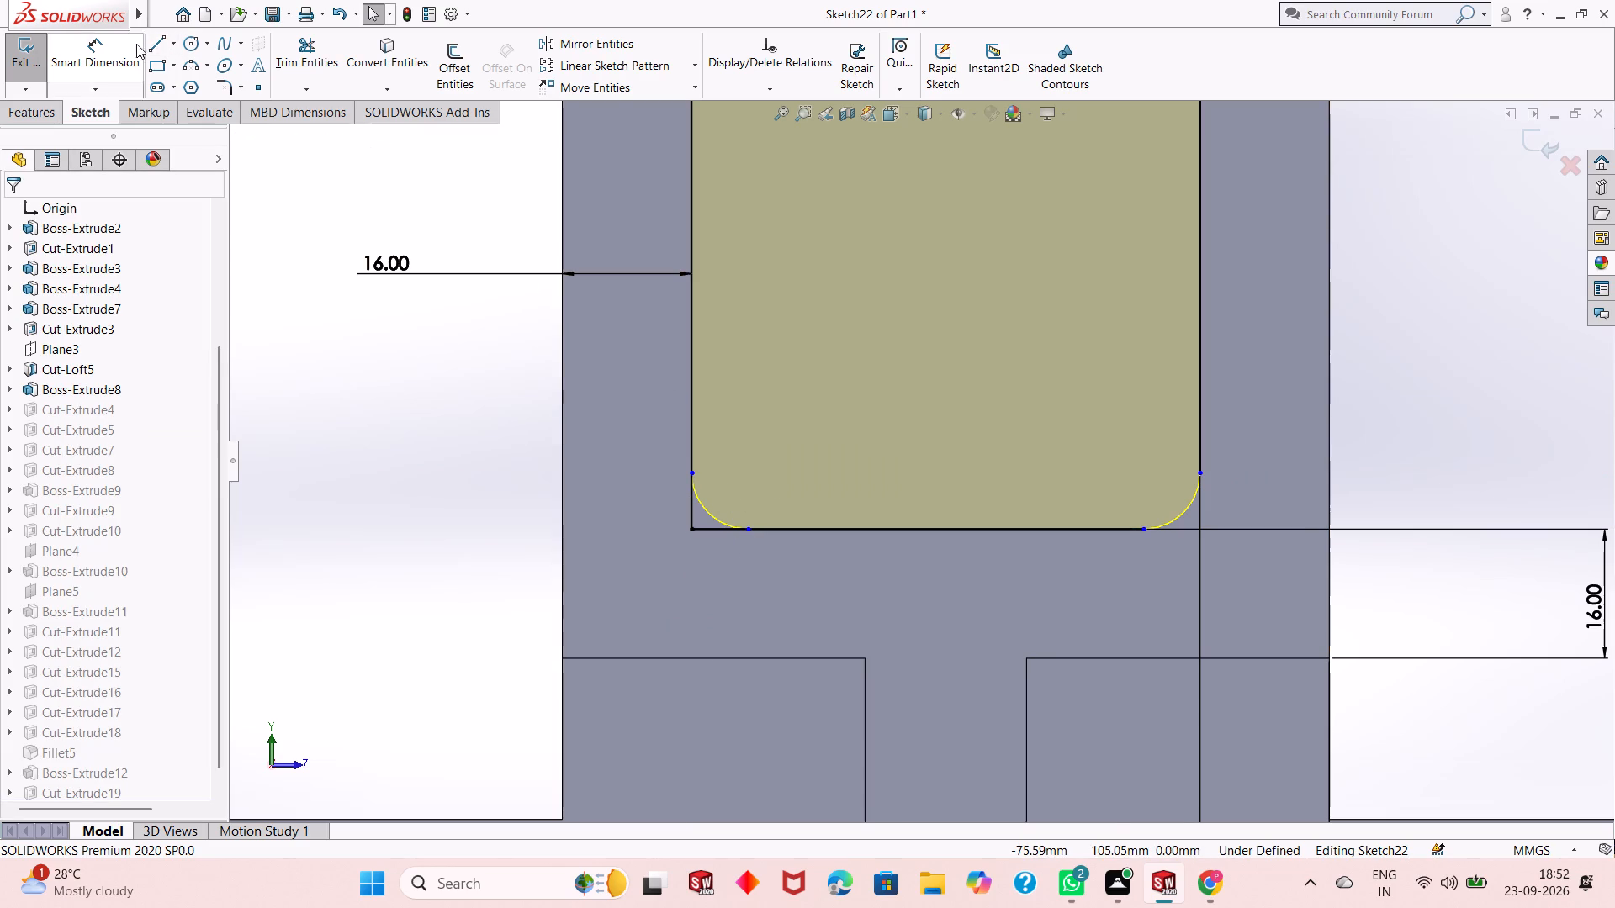
Square the window profile's lower positive-Z corner with a 7 mm vertical line and a horizontal line closing the profile.
left_click(160, 48)
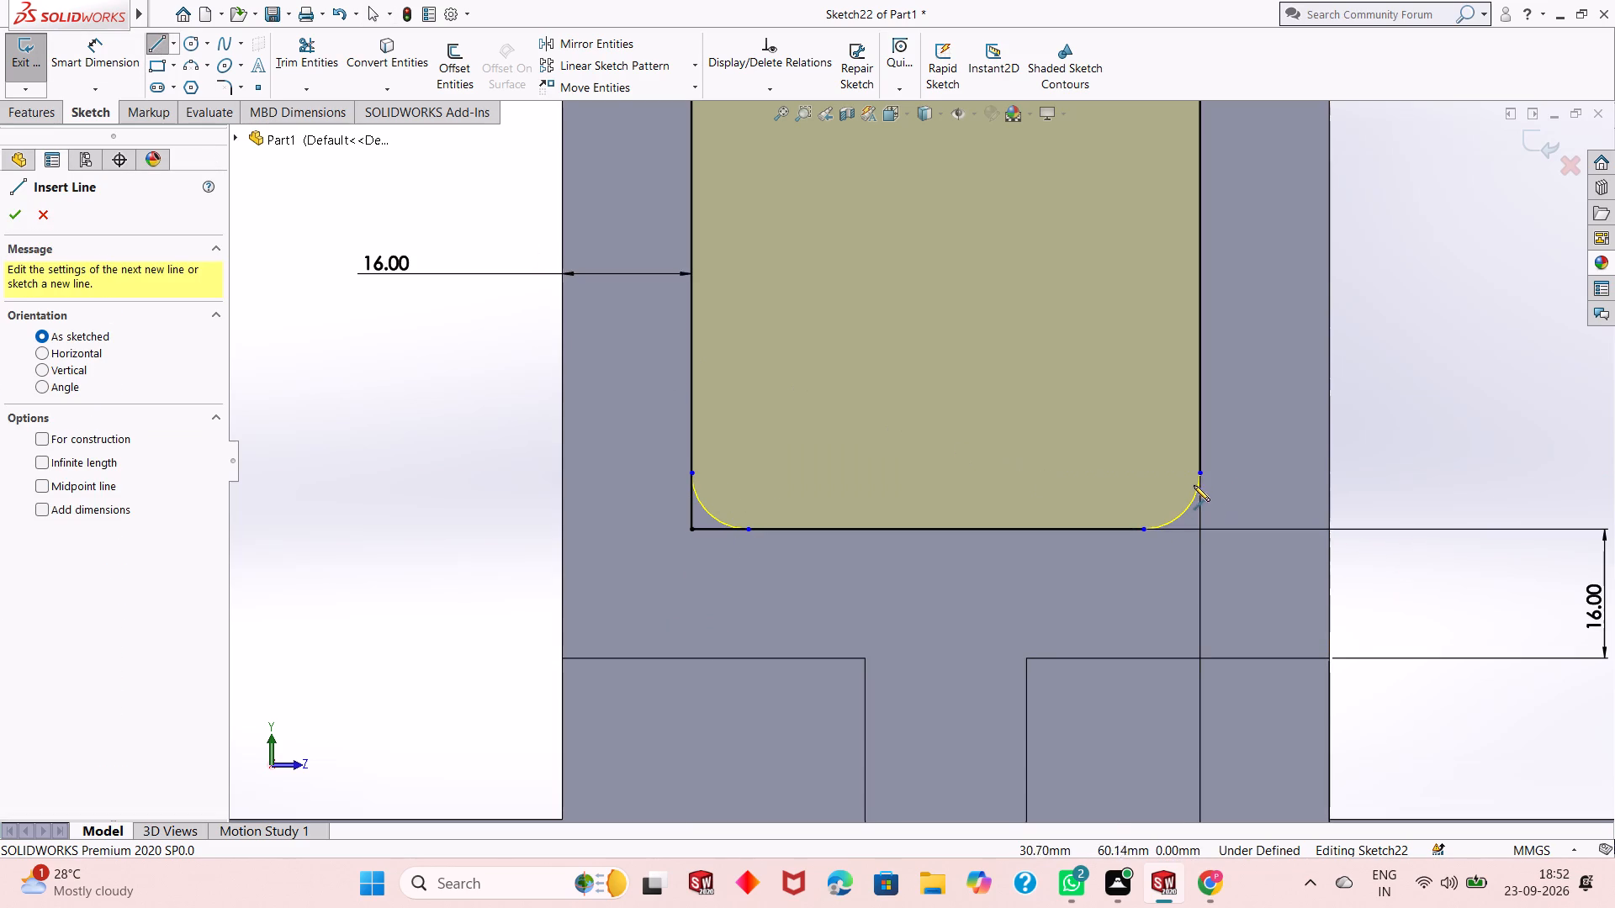
left_click(1199, 473)
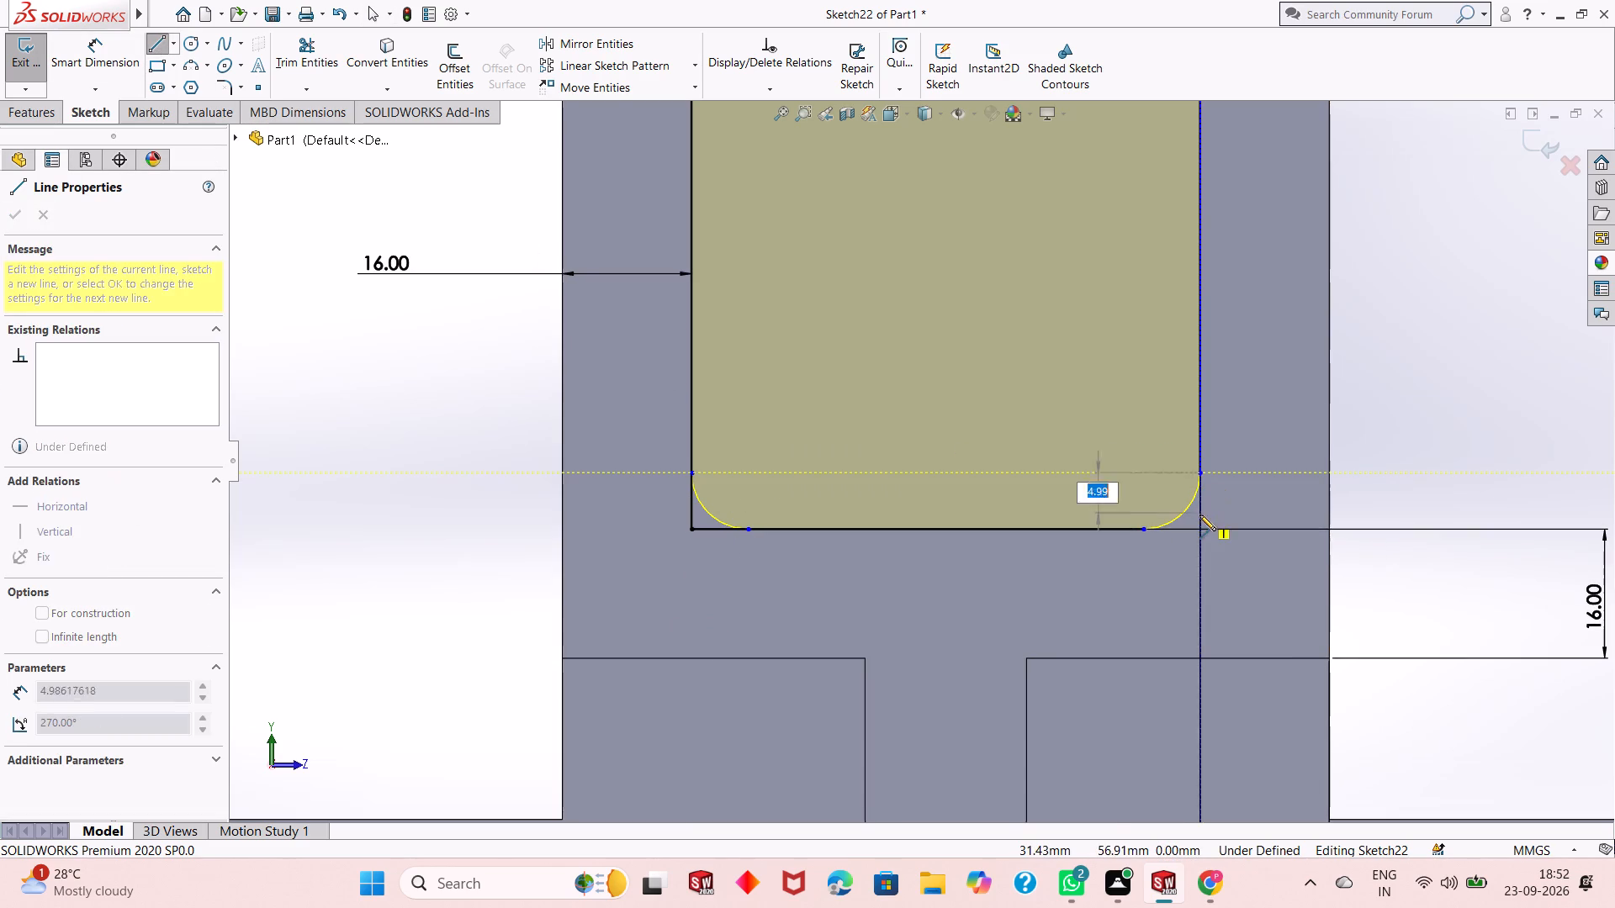
left_click(1198, 527)
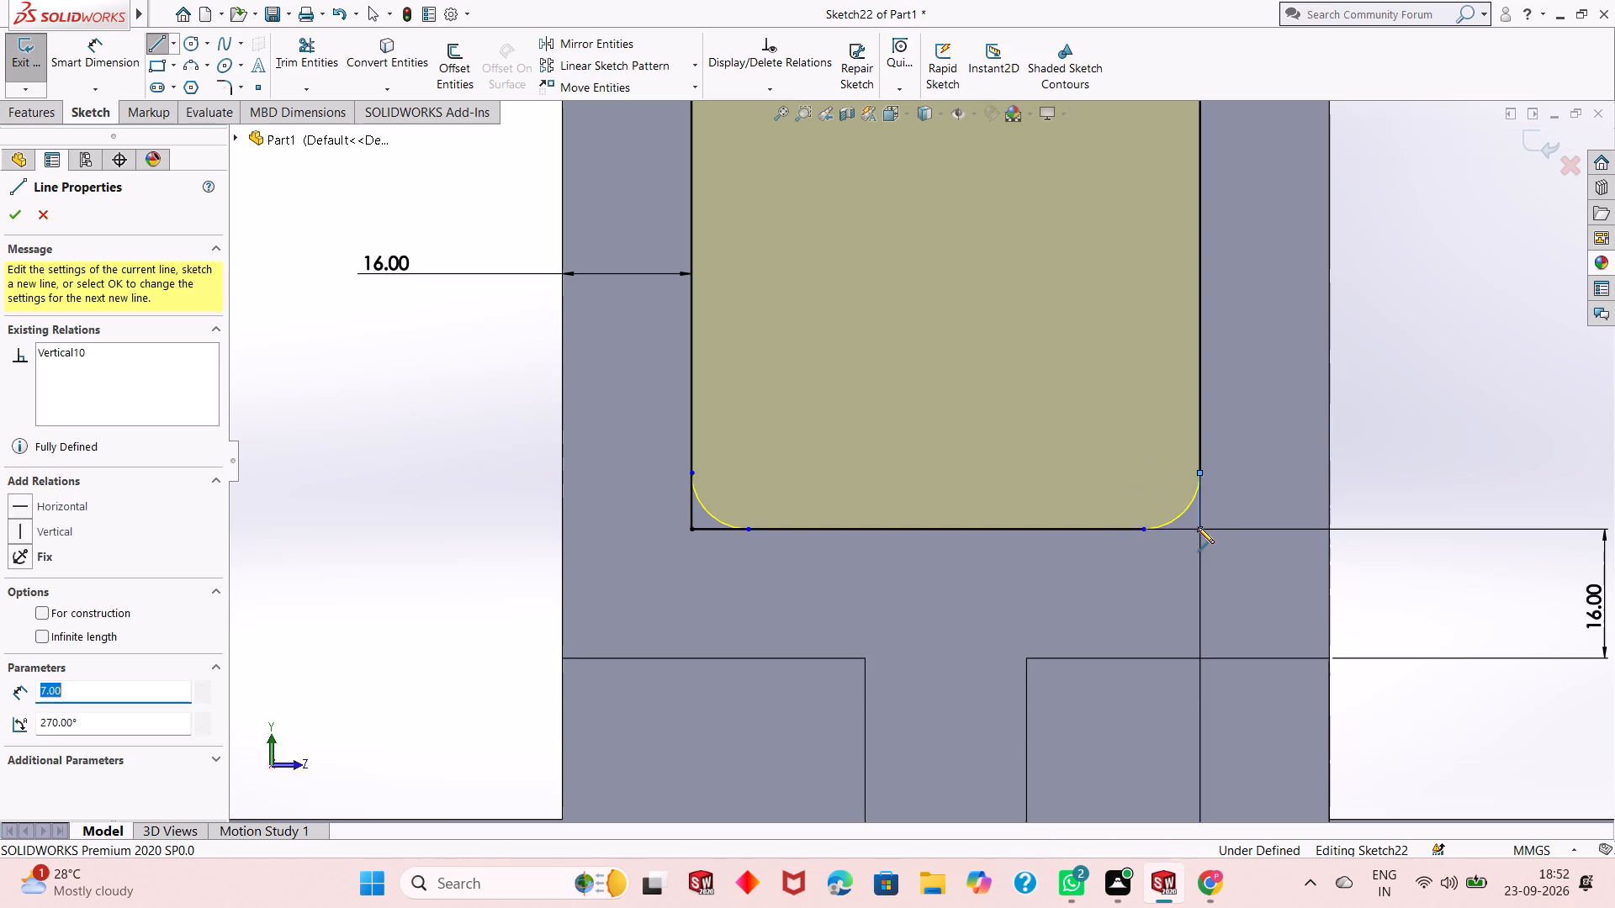
left_click(1141, 529)
key("Escape")
key("Escape")
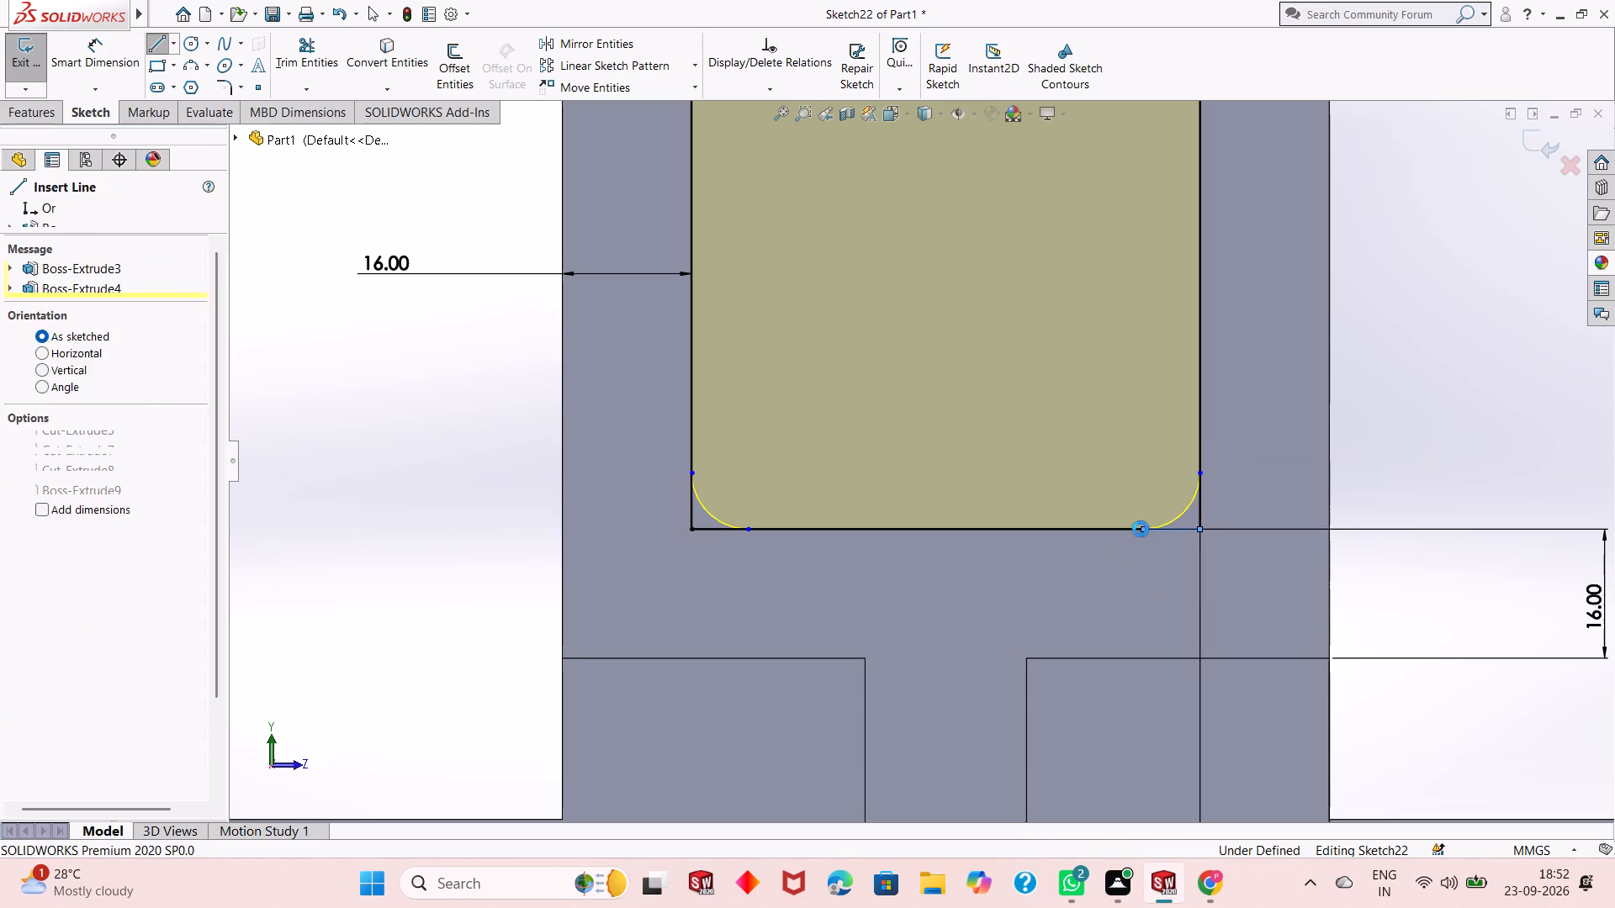
key("Escape")
Exit the window sketch and rebuild the housing with the square-cornered end cut.
scroll(968, 476, "up", 2)
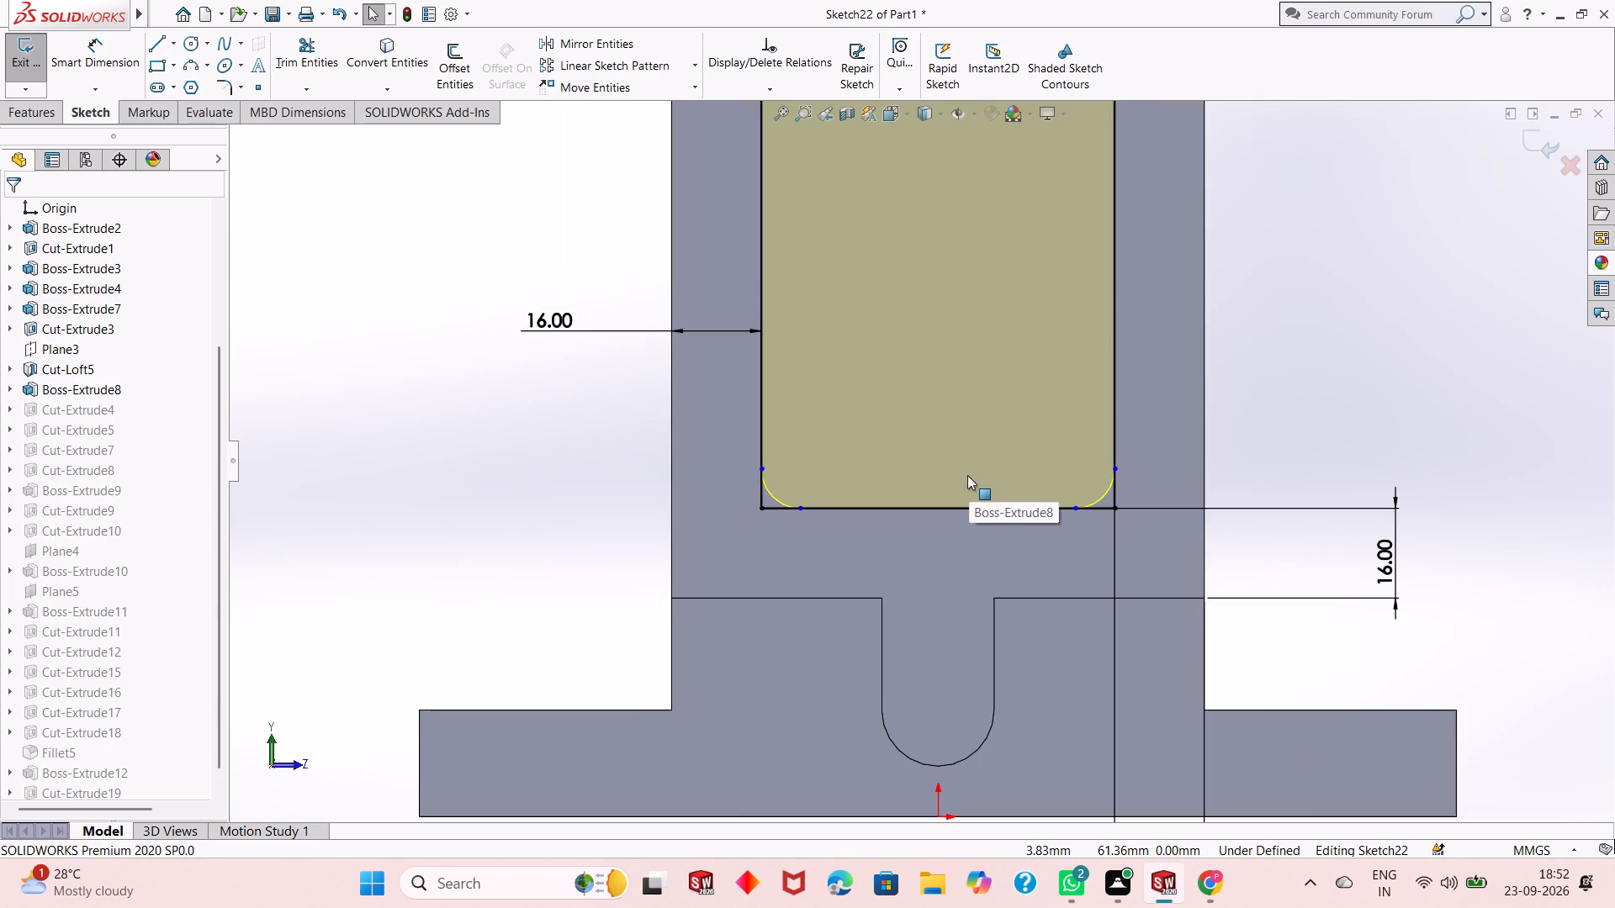
left_click(1524, 141)
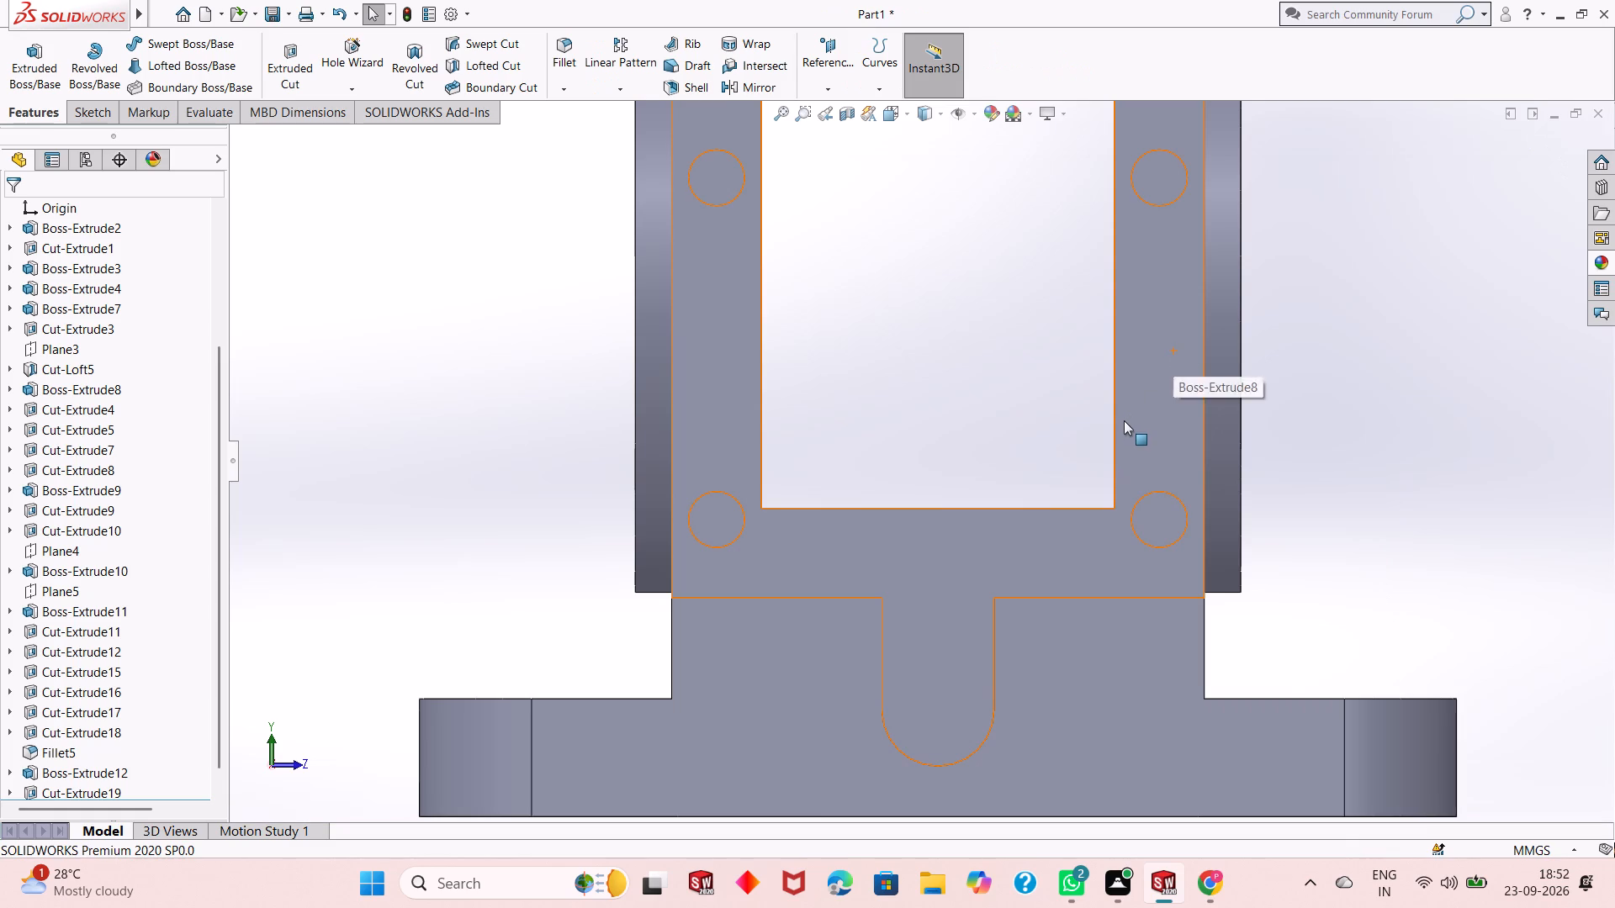
Examine the rebuilt end window, the housing's side bore and its top opening from several angles.
middle_click_drag(1124, 422, 1089, 462)
scroll(936, 443, "up", 1)
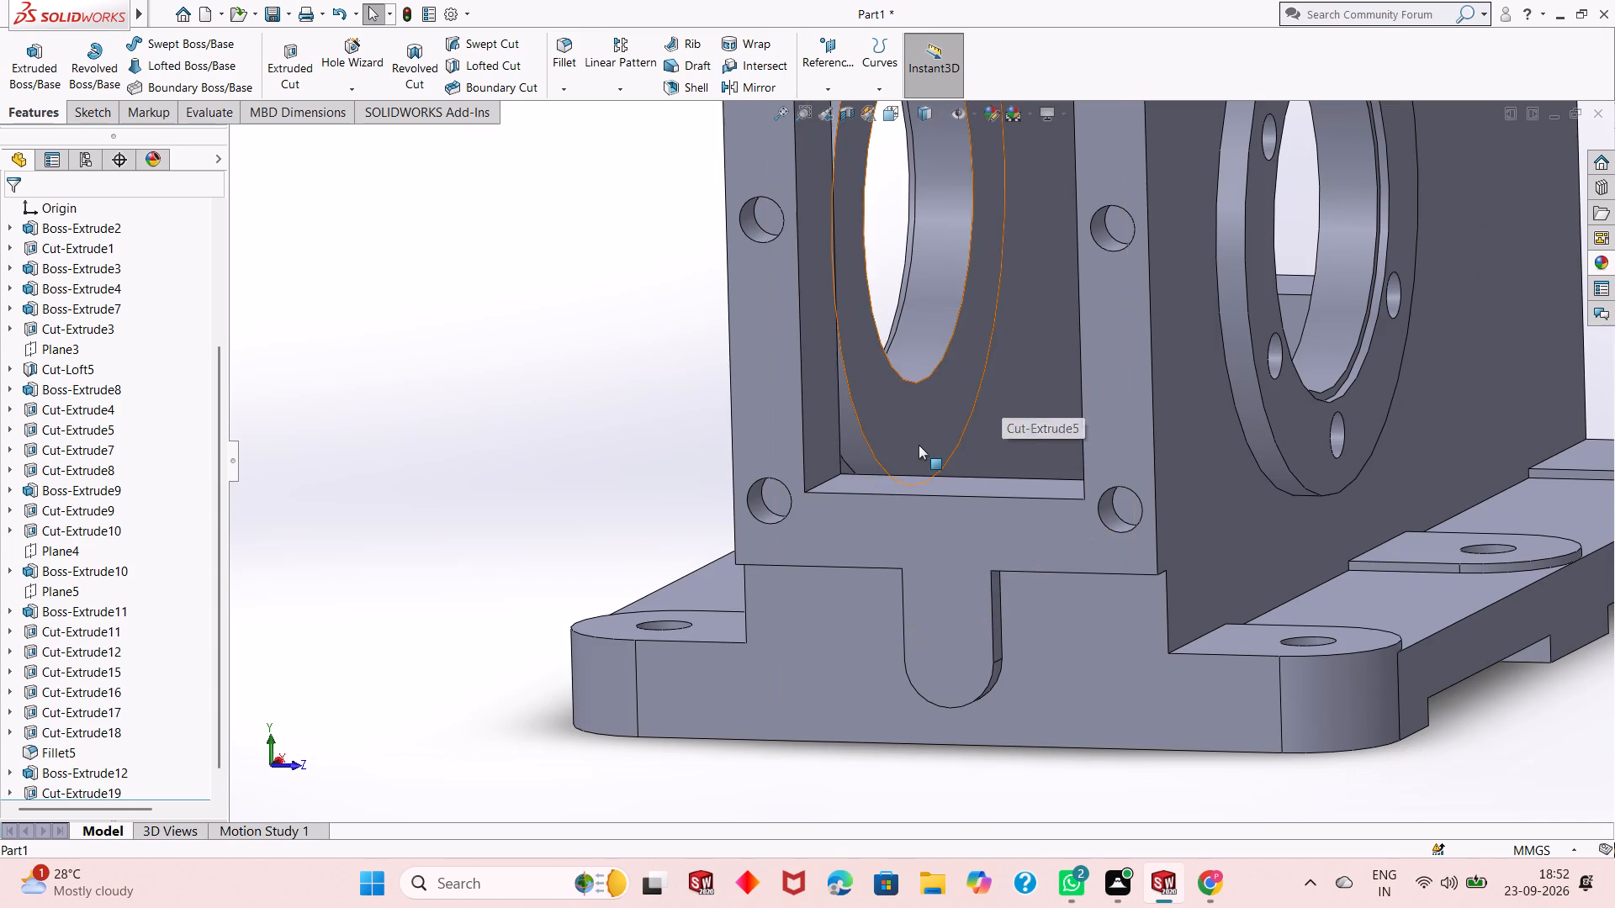
scroll(919, 446, "up", 4)
middle_click_drag(934, 446, 945, 506)
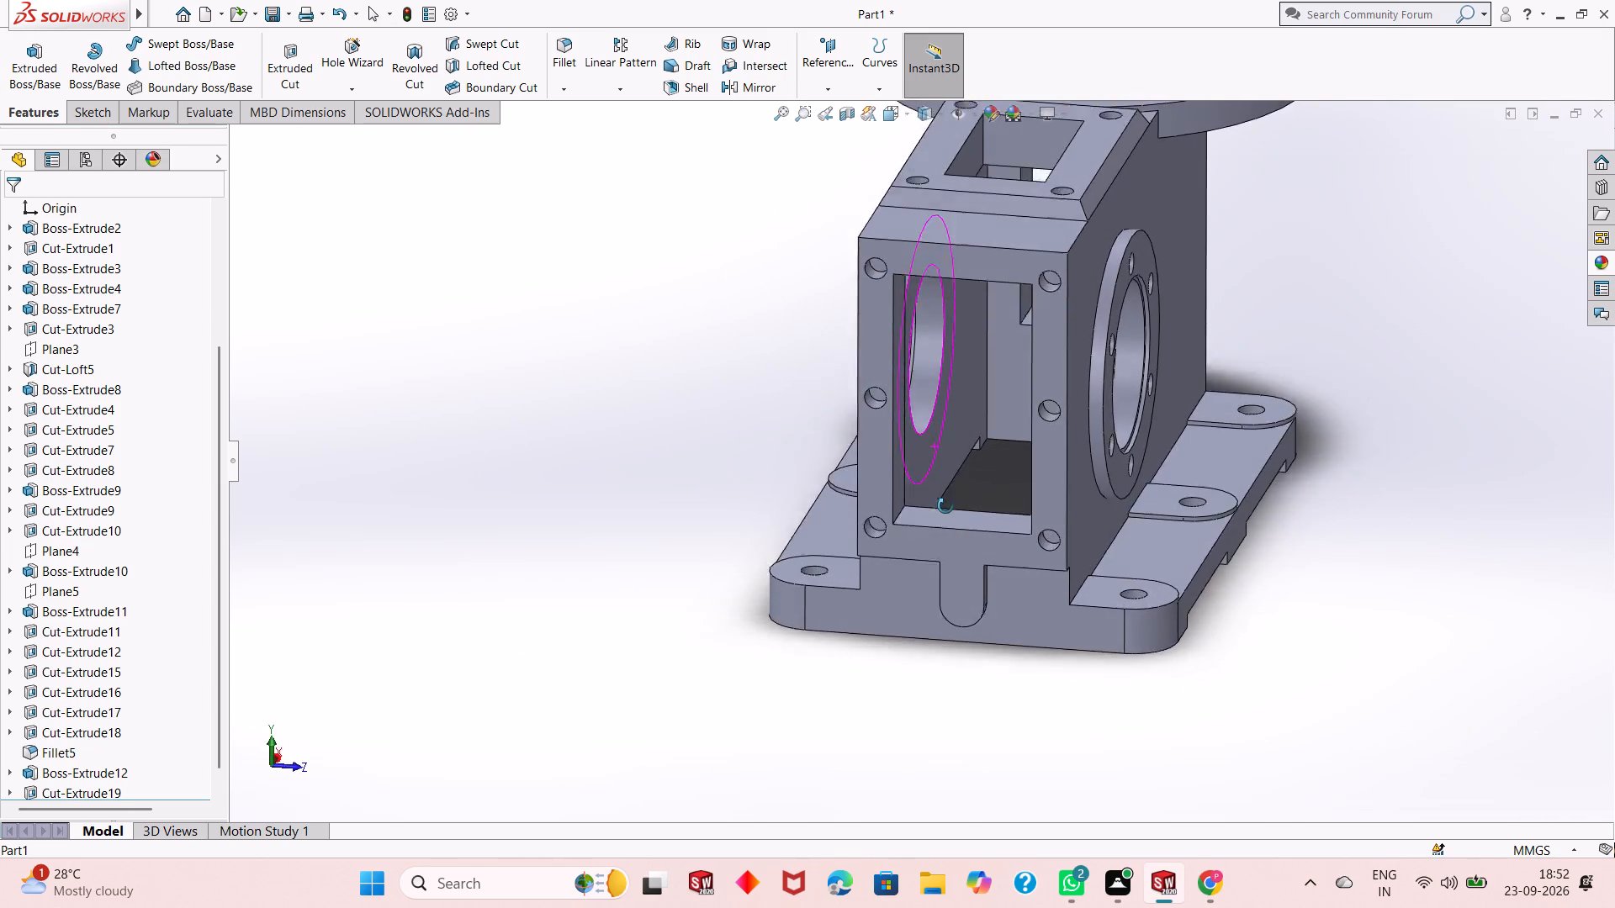
middle_click_drag(945, 506, 847, 676)
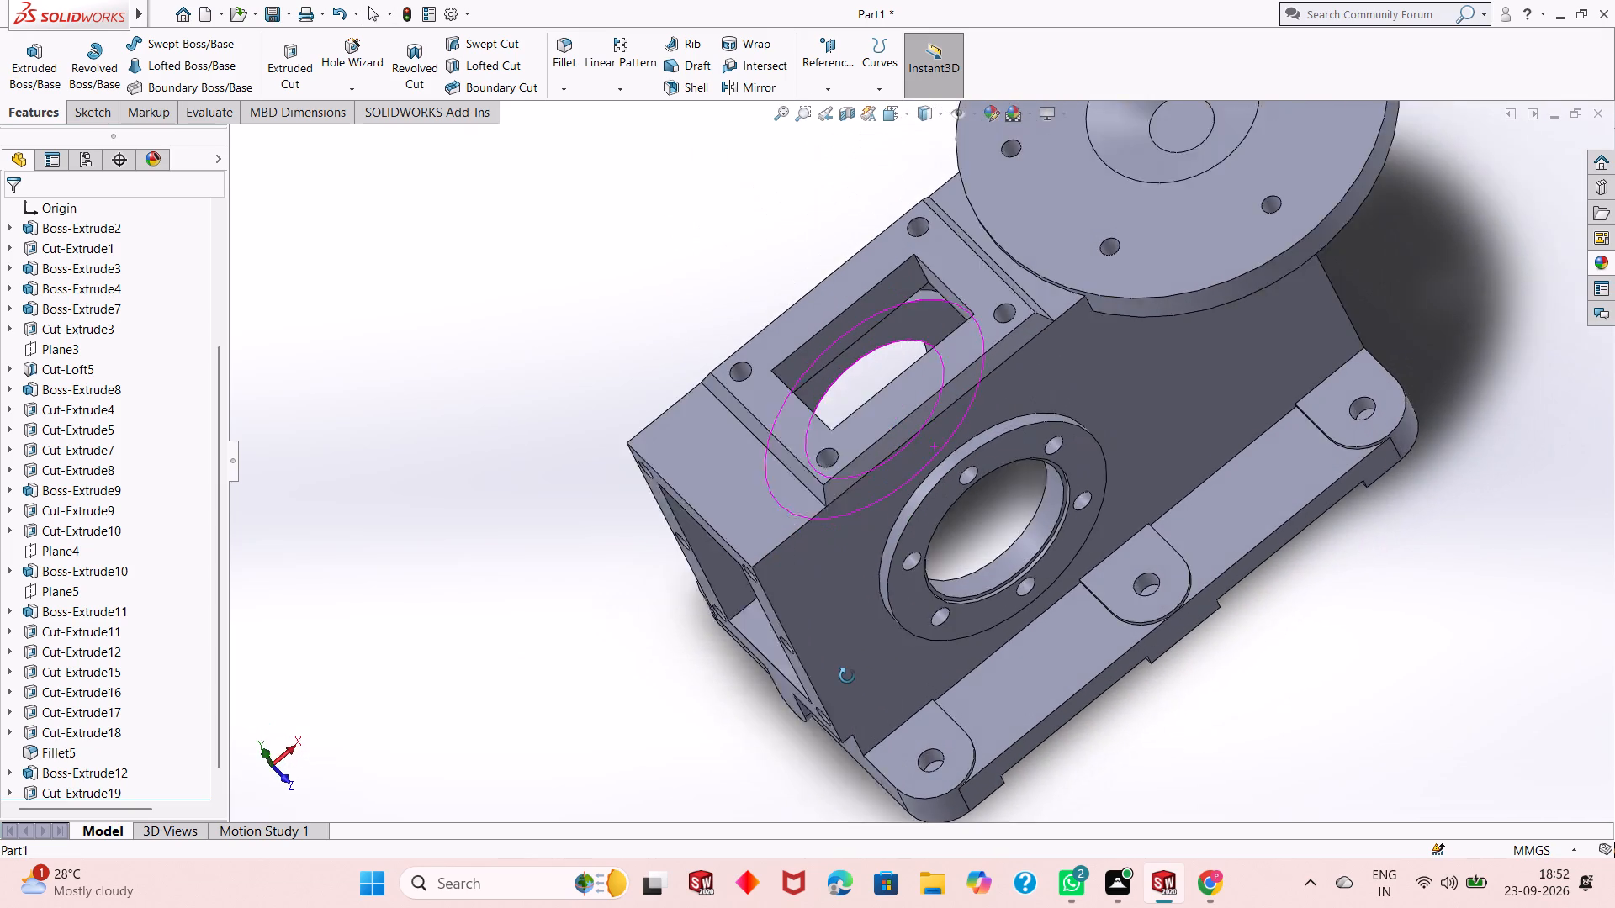
middle_click_drag(847, 676, 907, 527)
scroll(520, 441, "up", 2)
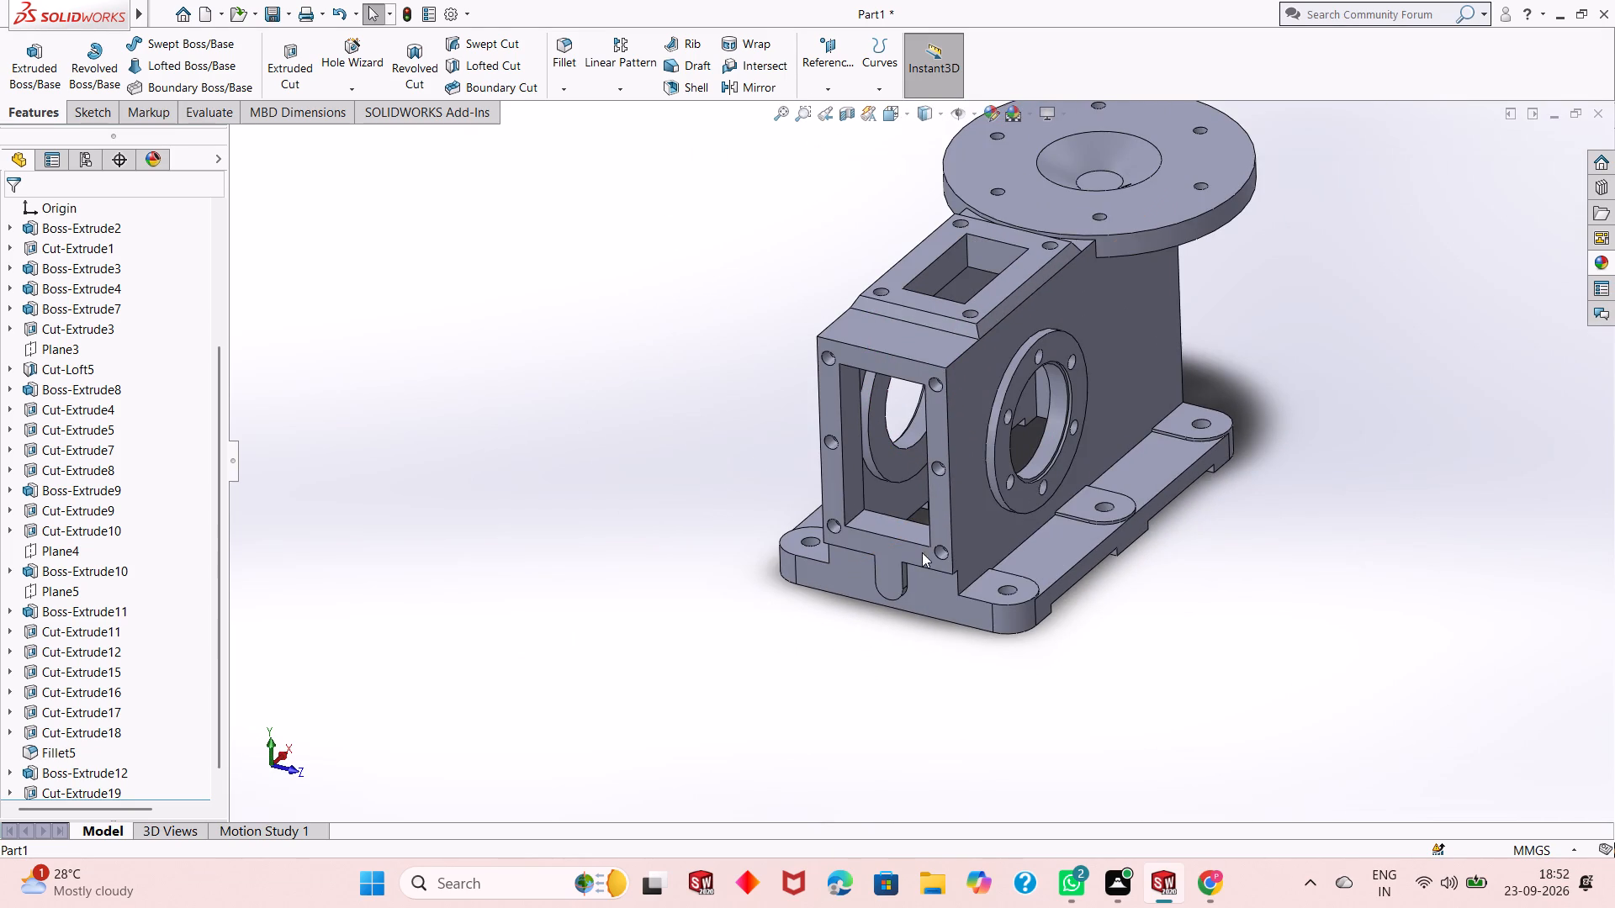
Start a new sketch on the housing's end face around the square window (Boss-Extrude8), viewed normal to its plane.
scroll(1000, 478, "down", 2)
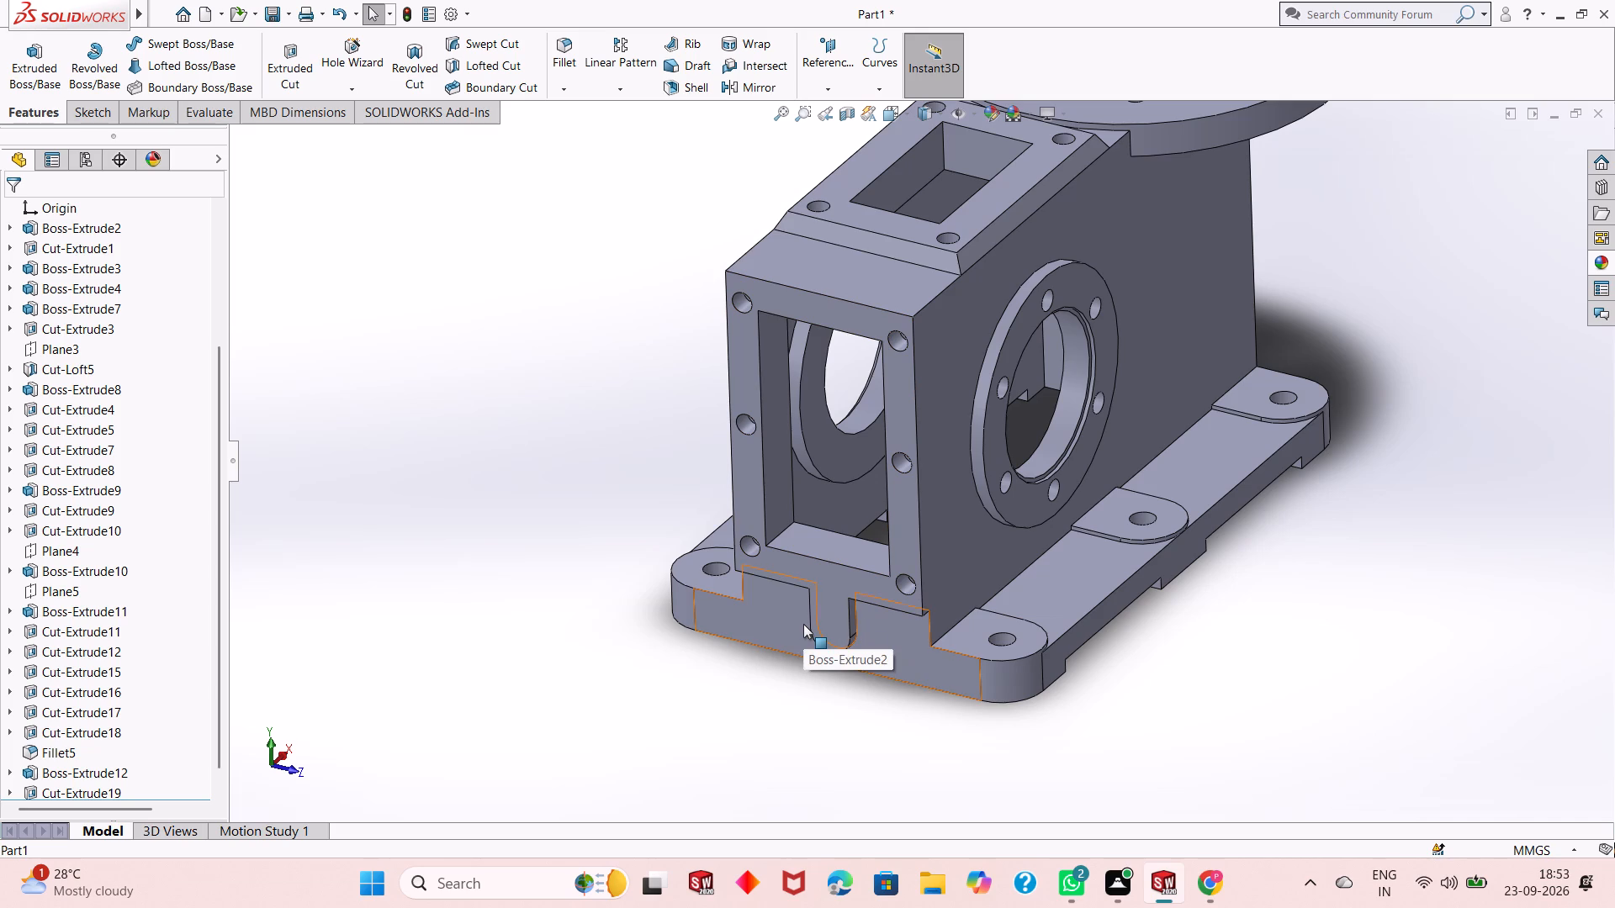
scroll(863, 637, "down", 2)
left_click(830, 595)
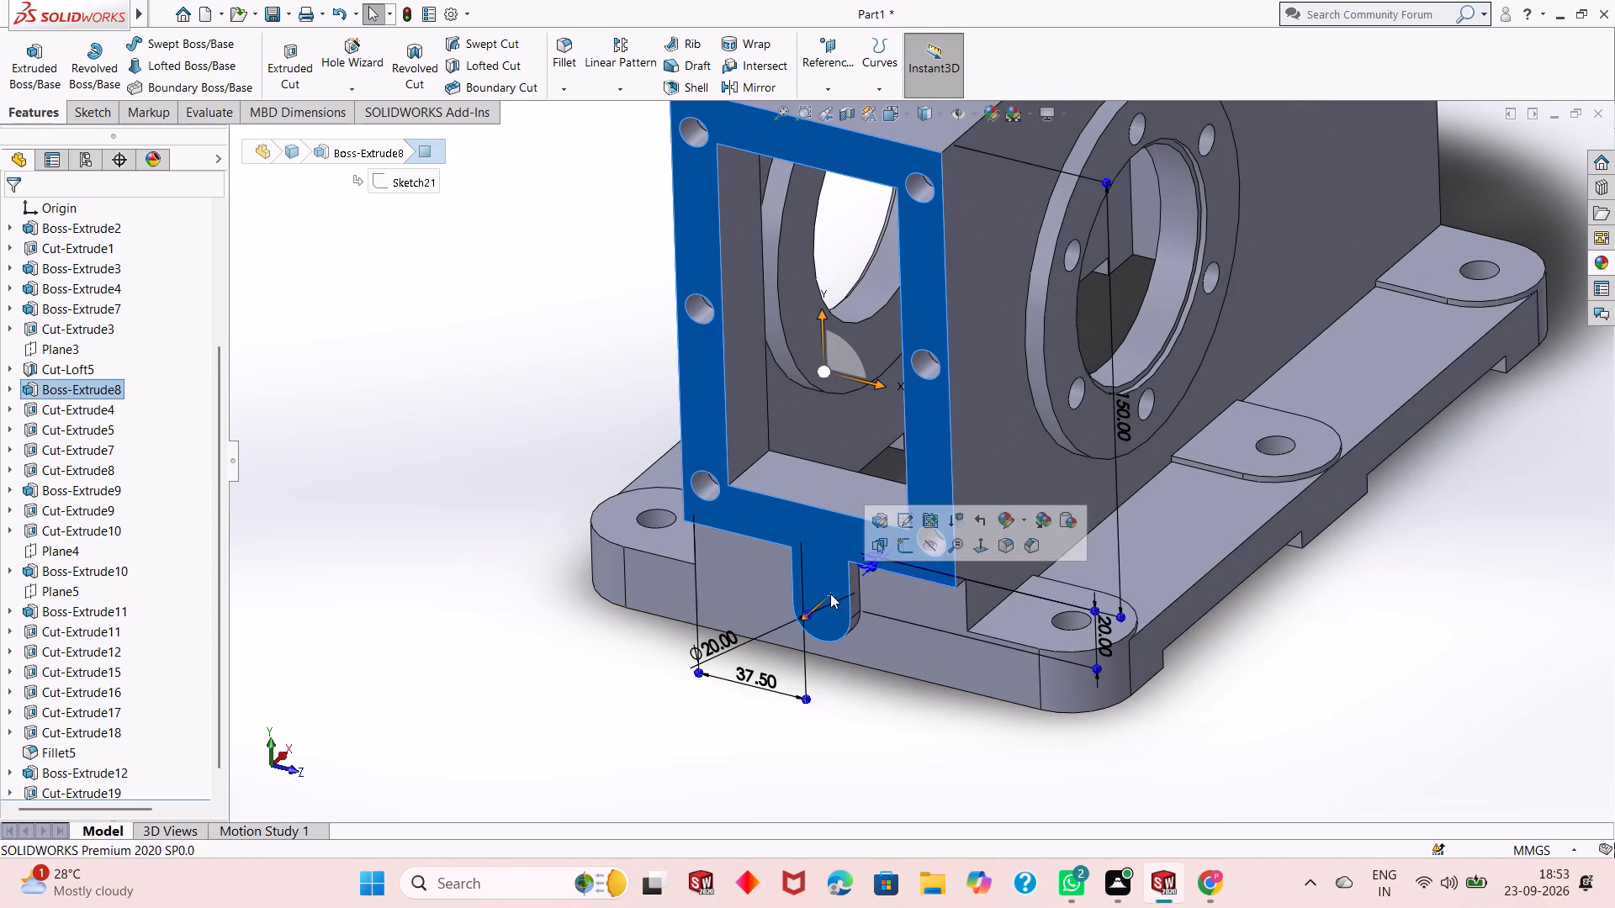
left_click(900, 548)
key("ctrl+8")
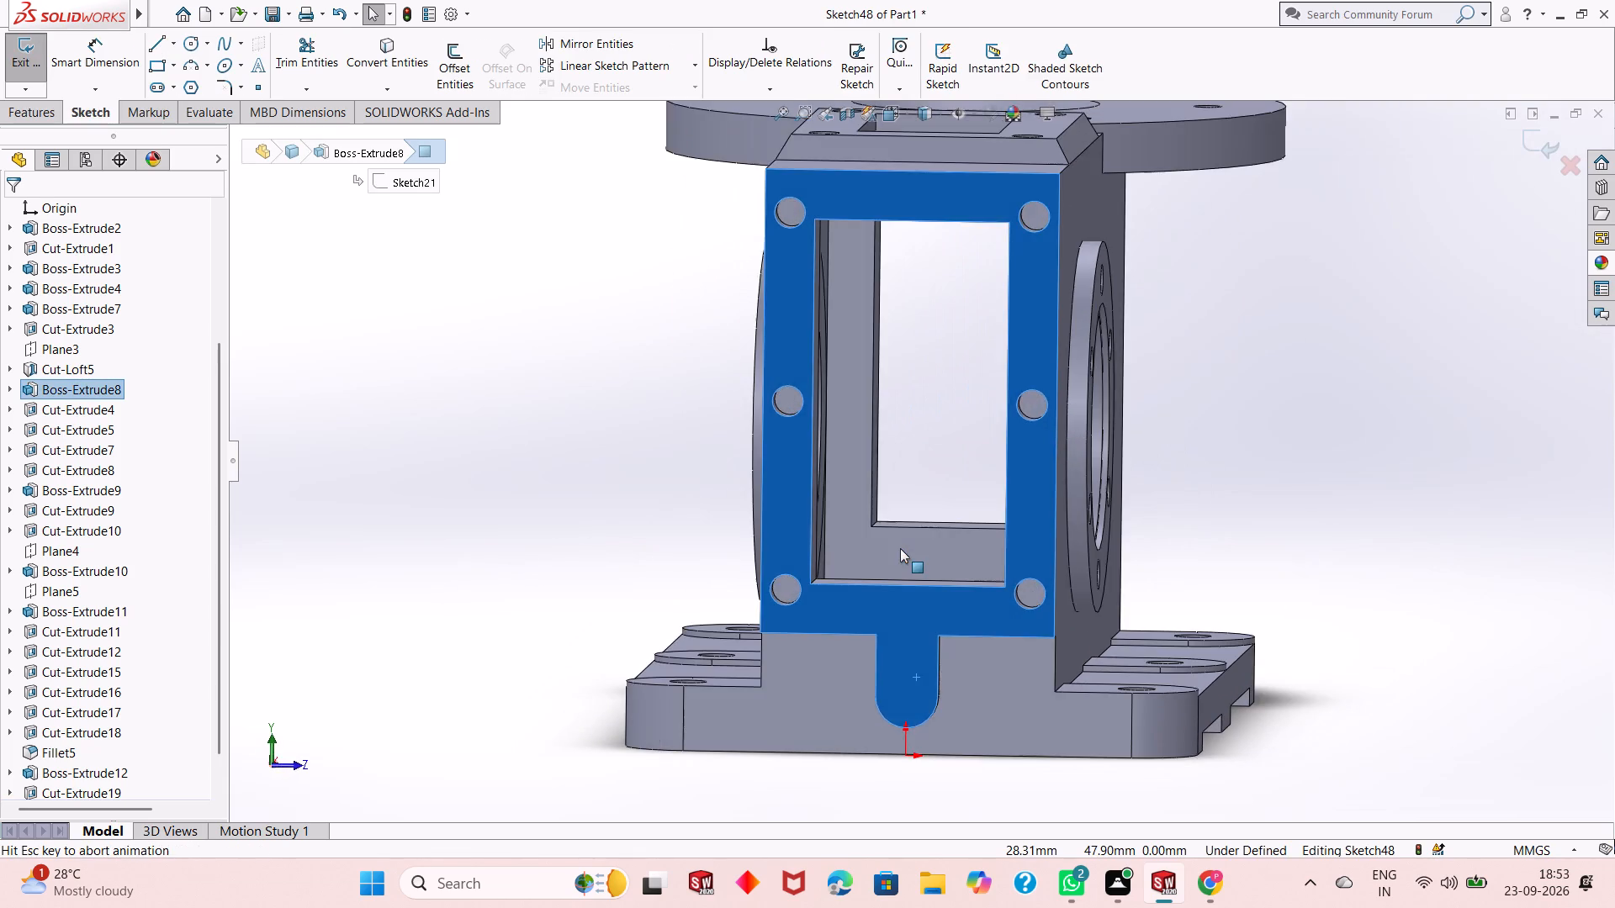
Sketch a circle of about 6.55 mm radius centred on the rounded lower end of the end face's tongue.
key("Escape")
scroll(951, 760, "down", 2)
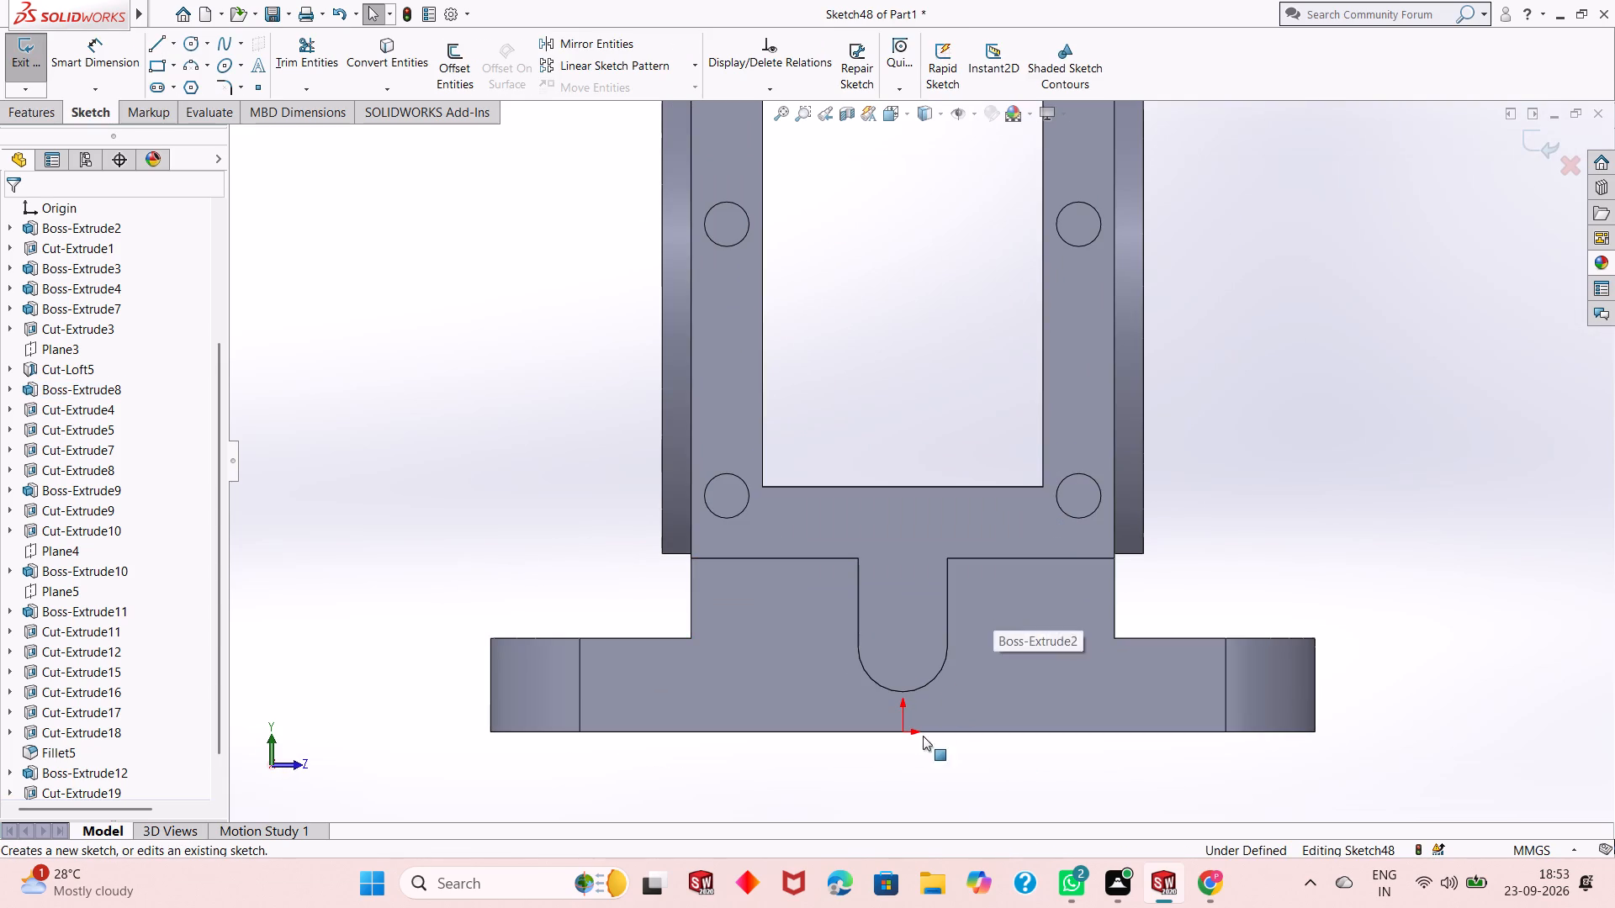
scroll(903, 766, "down", 2)
scroll(944, 539, "up", 2)
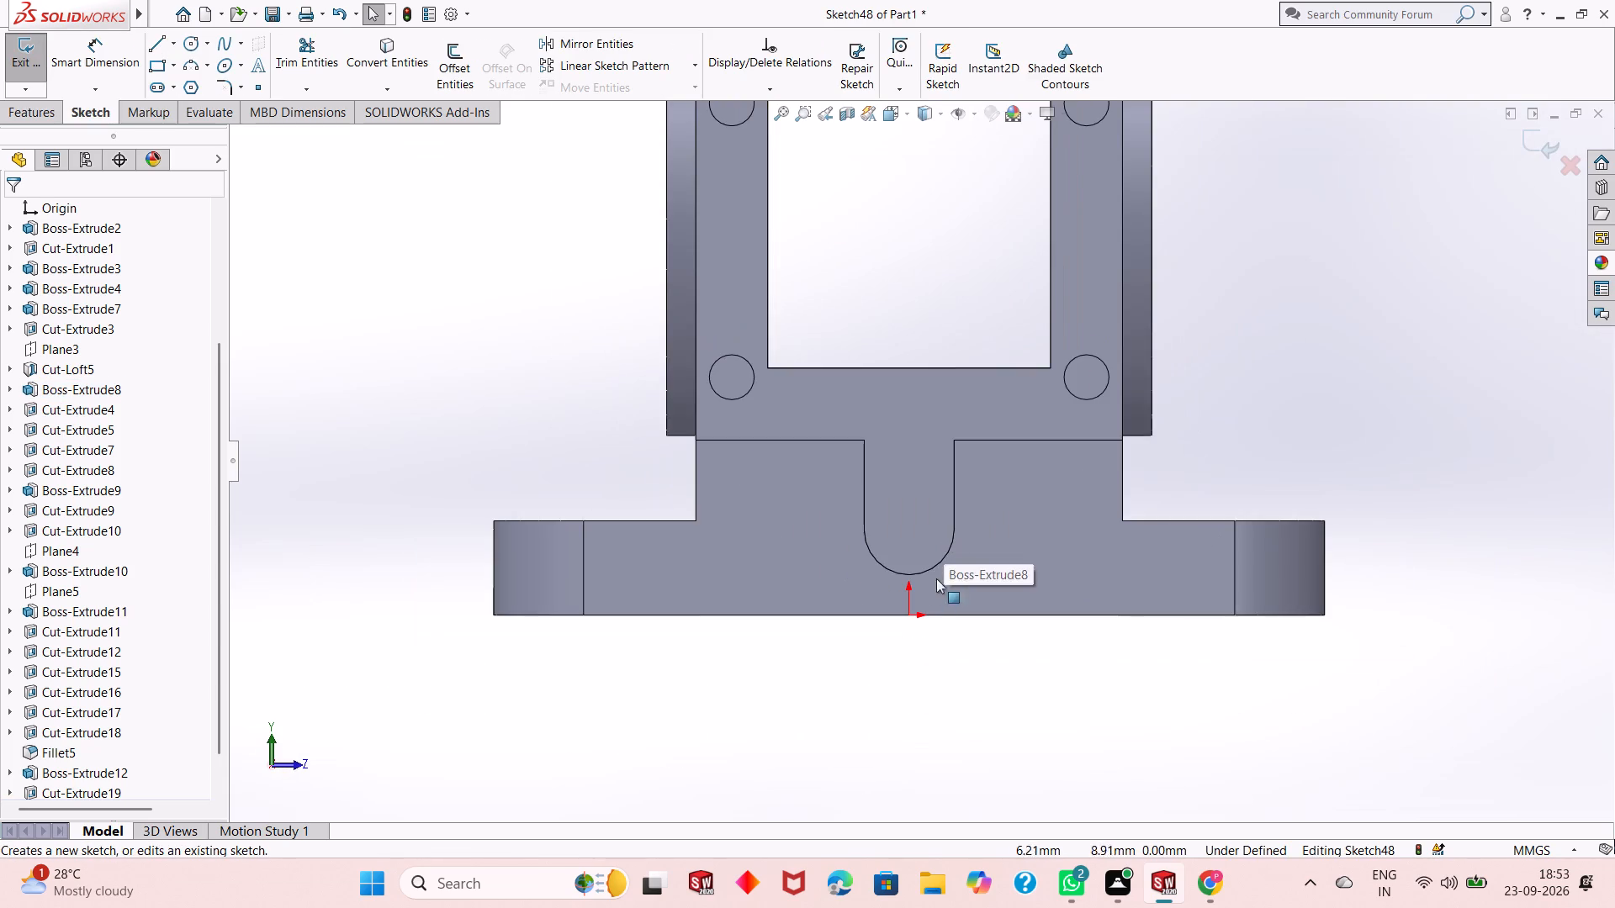
scroll(924, 629, "down", 1)
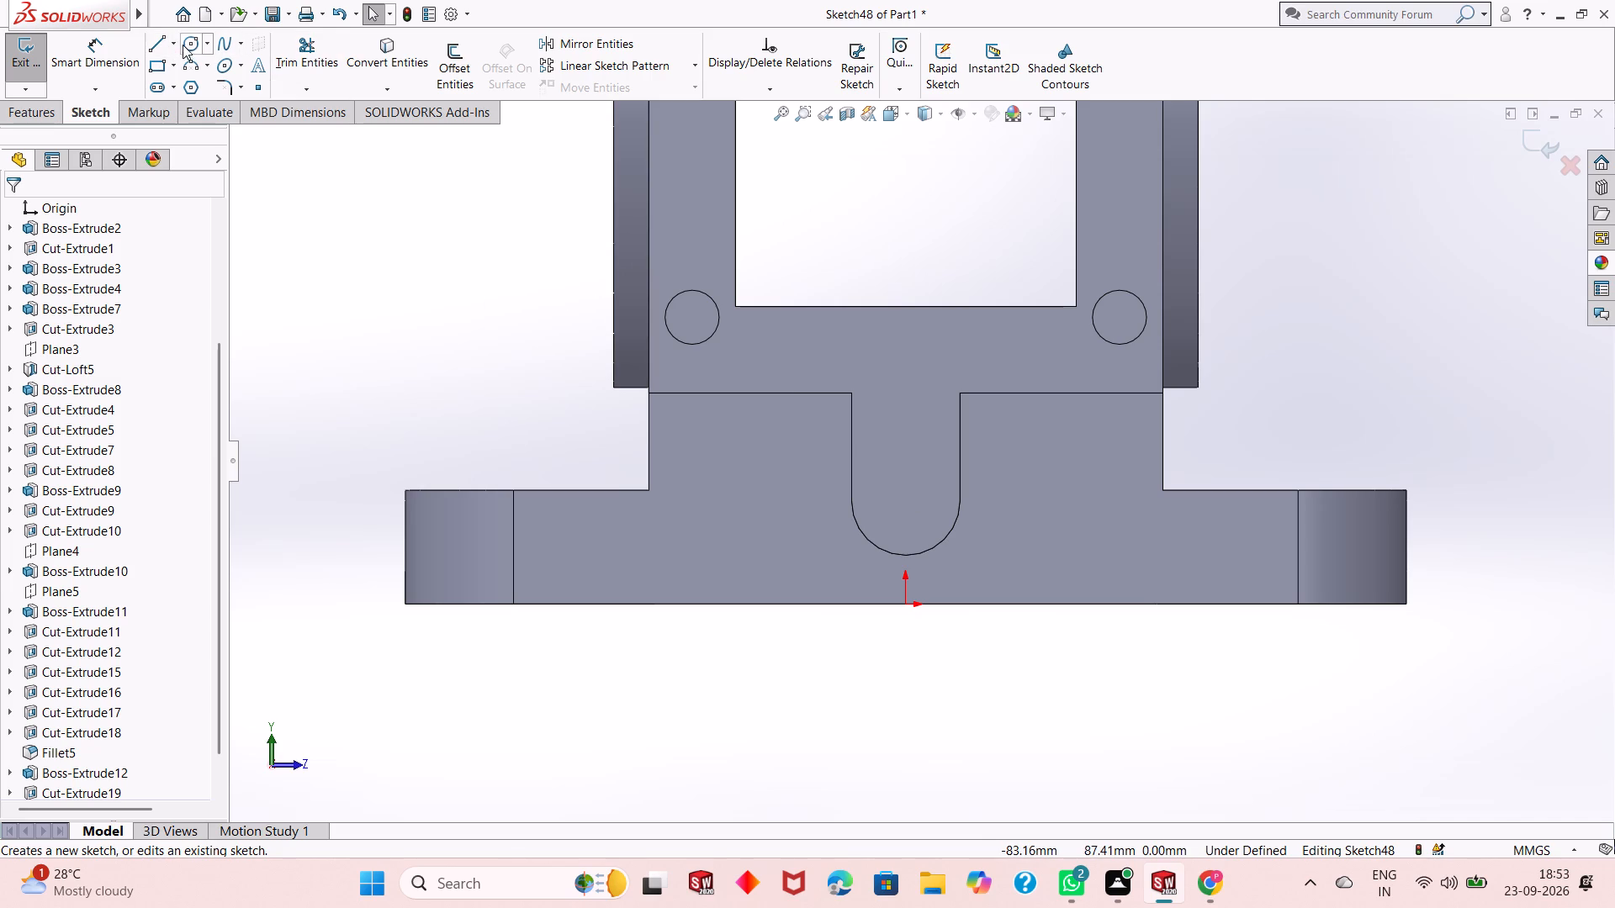
left_click(192, 44)
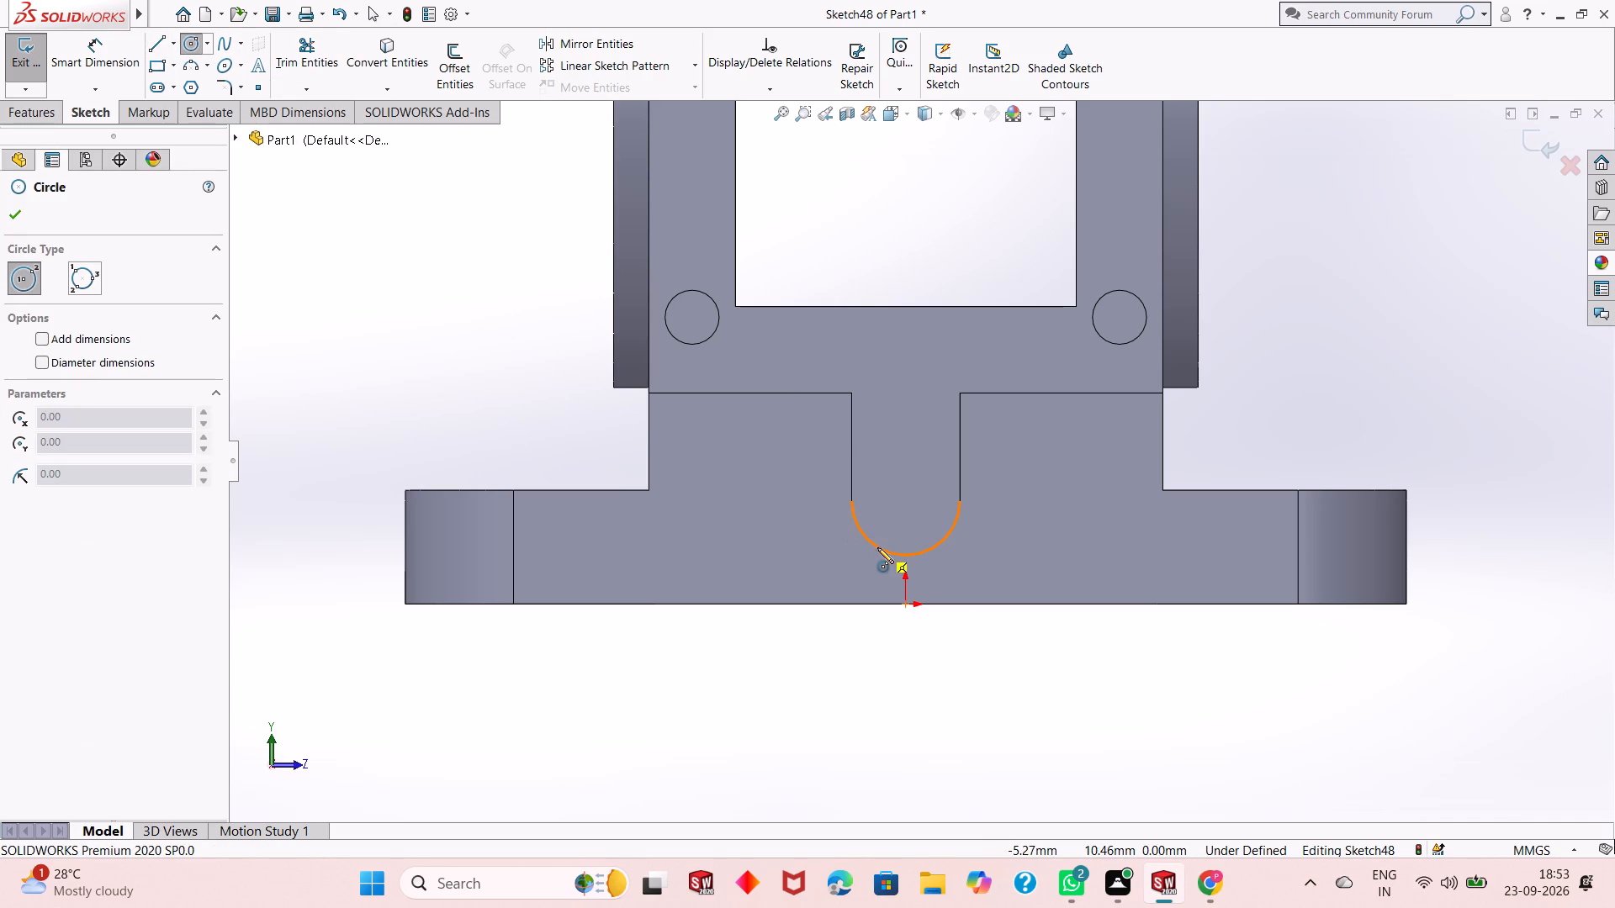
left_click(905, 503)
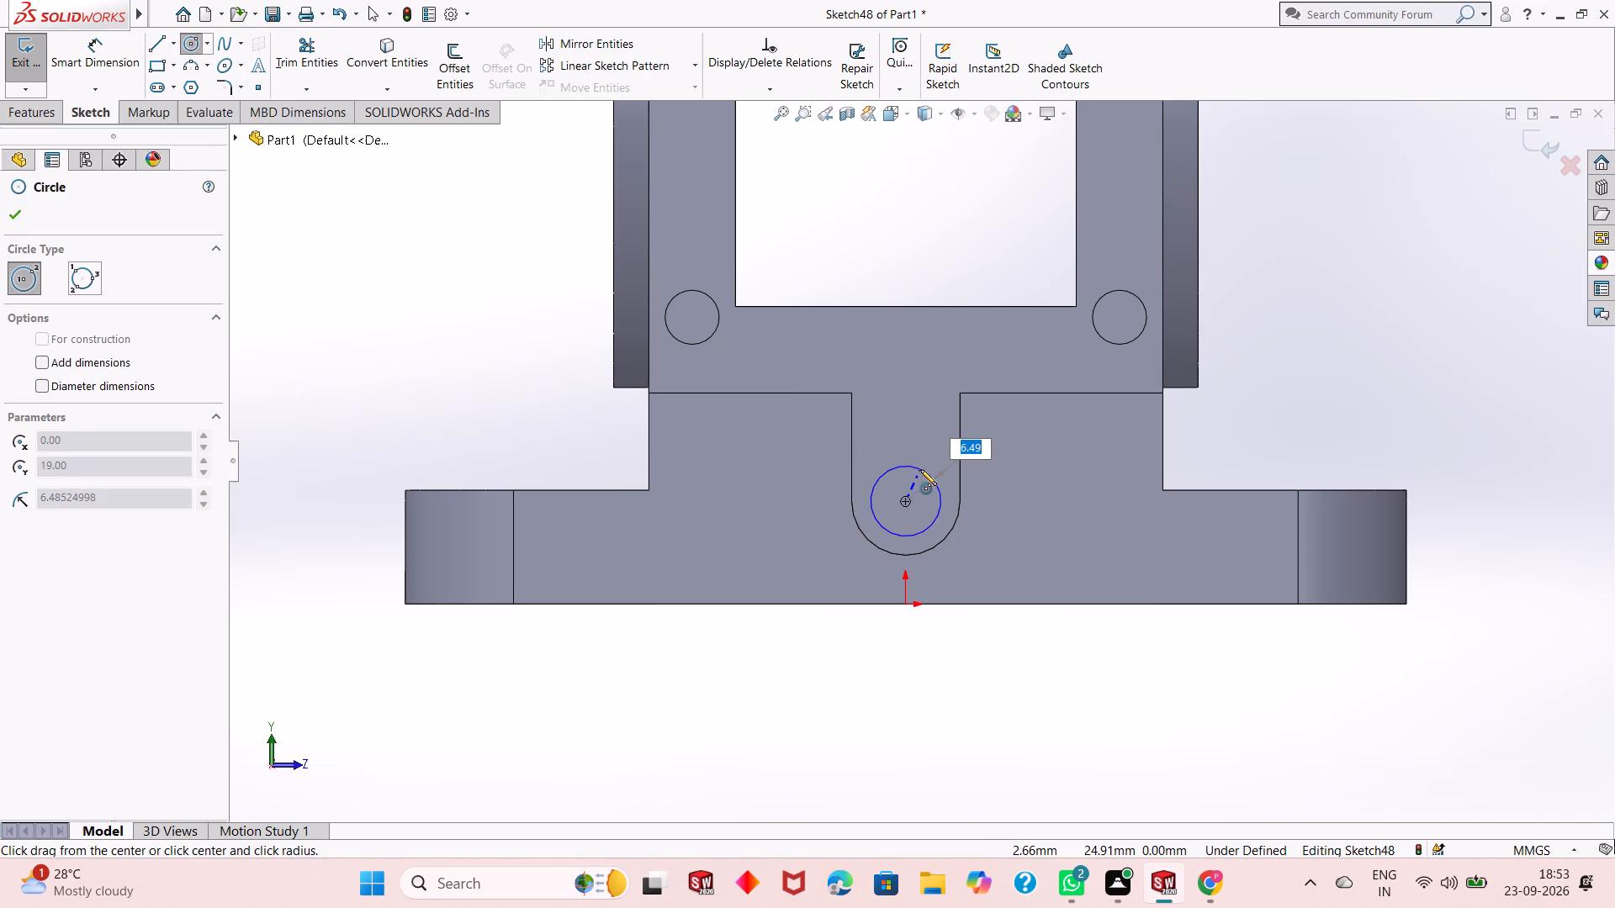
left_click(921, 469)
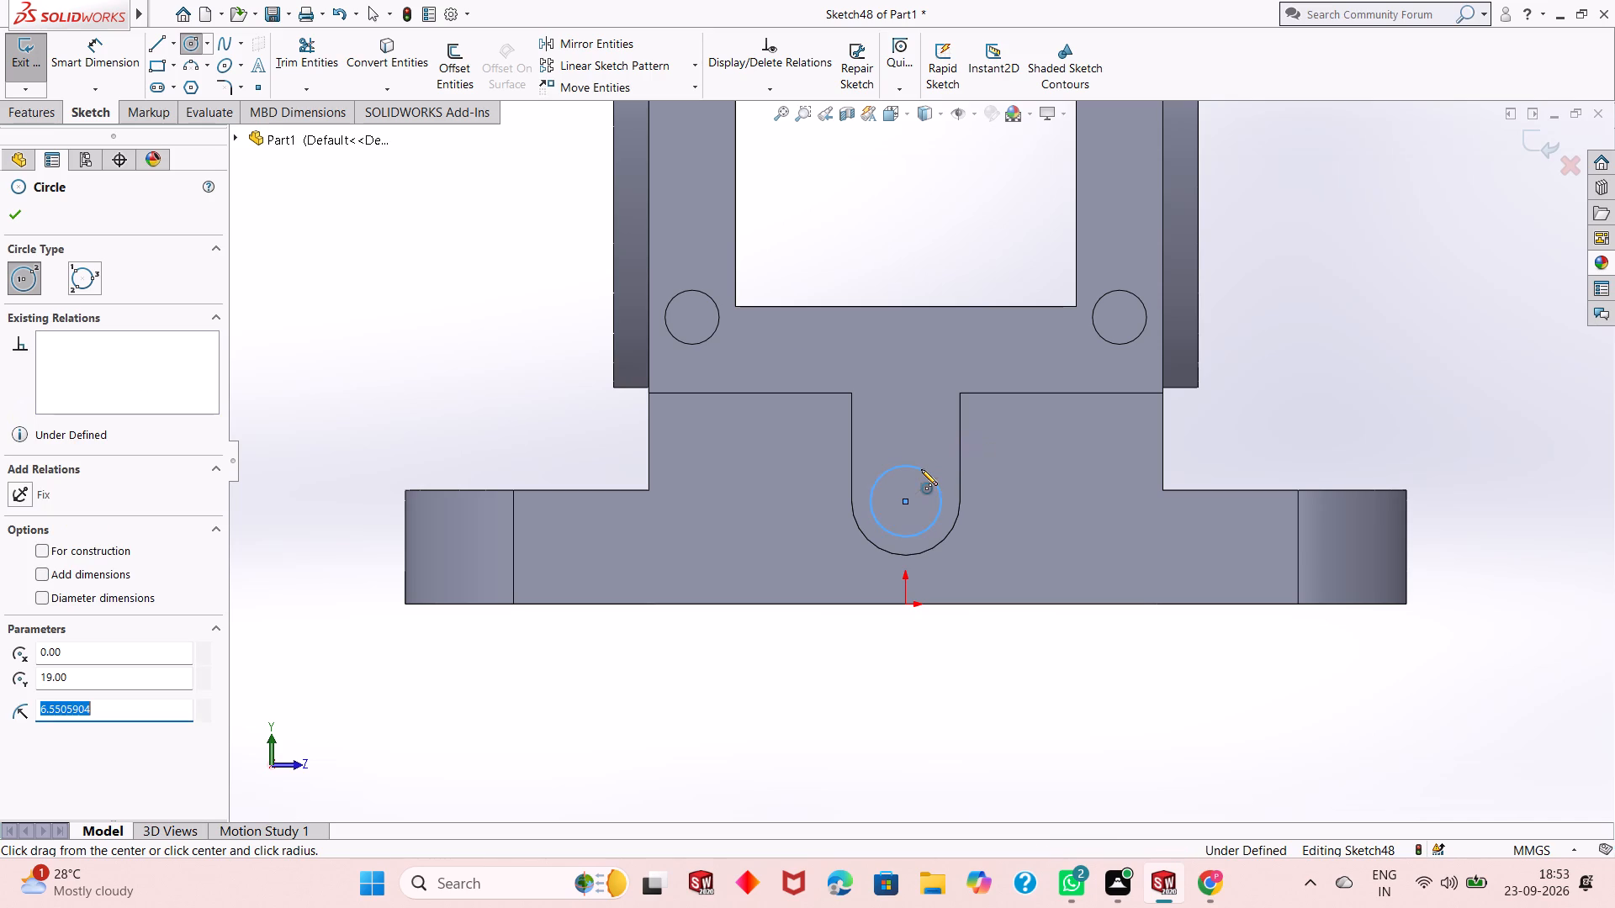
left_click(10, 209)
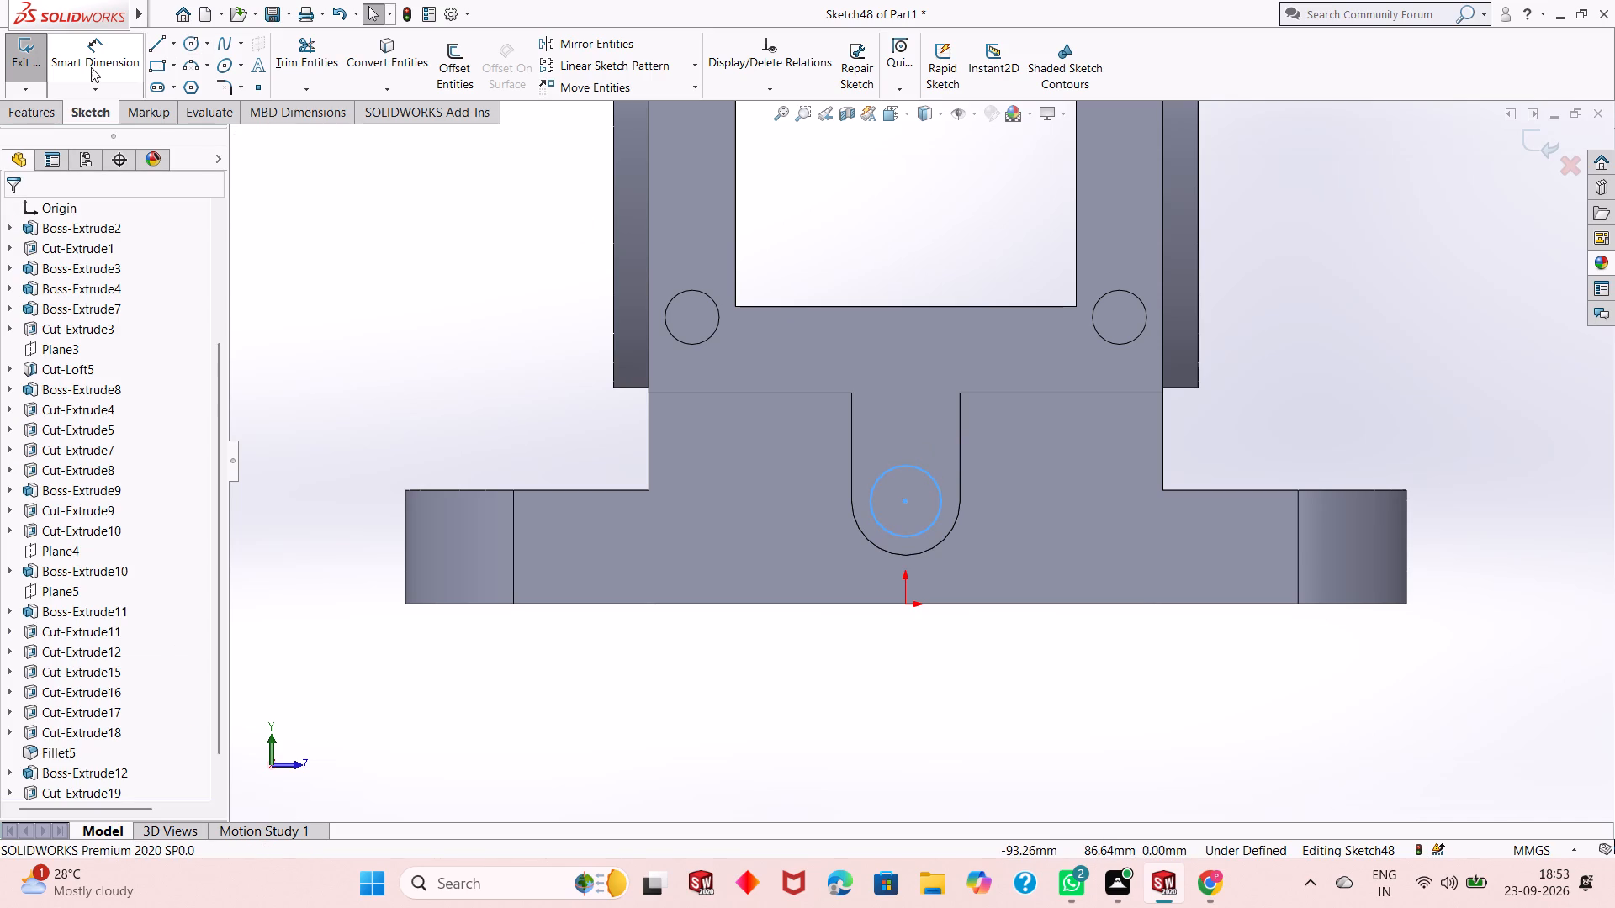
Dimension the circle in the tongue's rounded end to a 14 mm diameter.
left_click(91, 67)
left_click(874, 523)
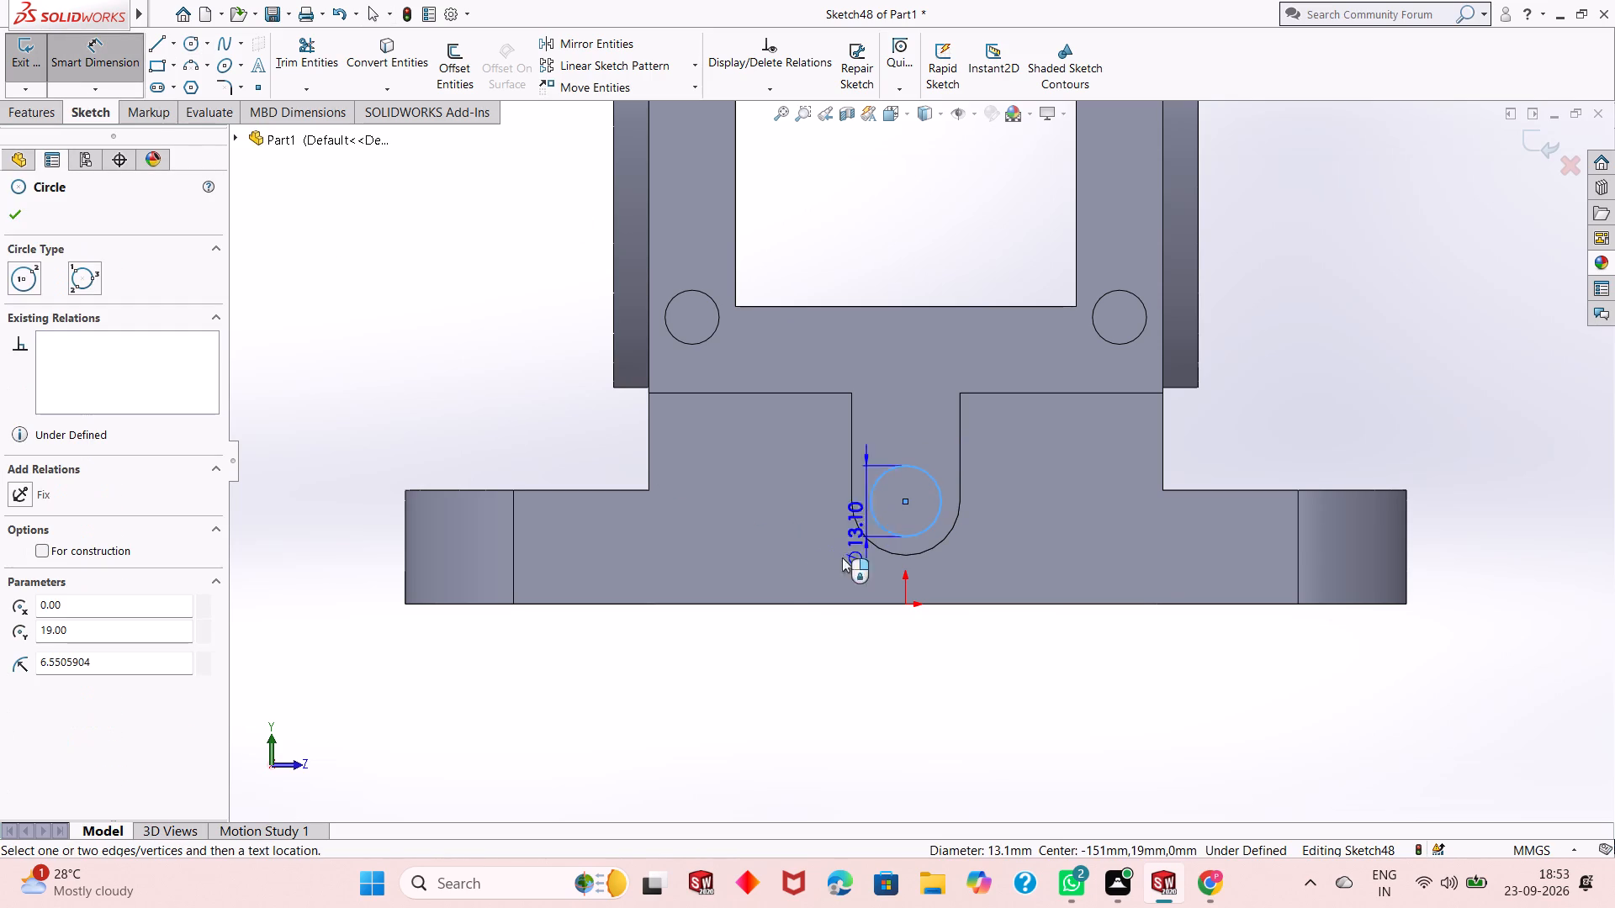
left_click(720, 652)
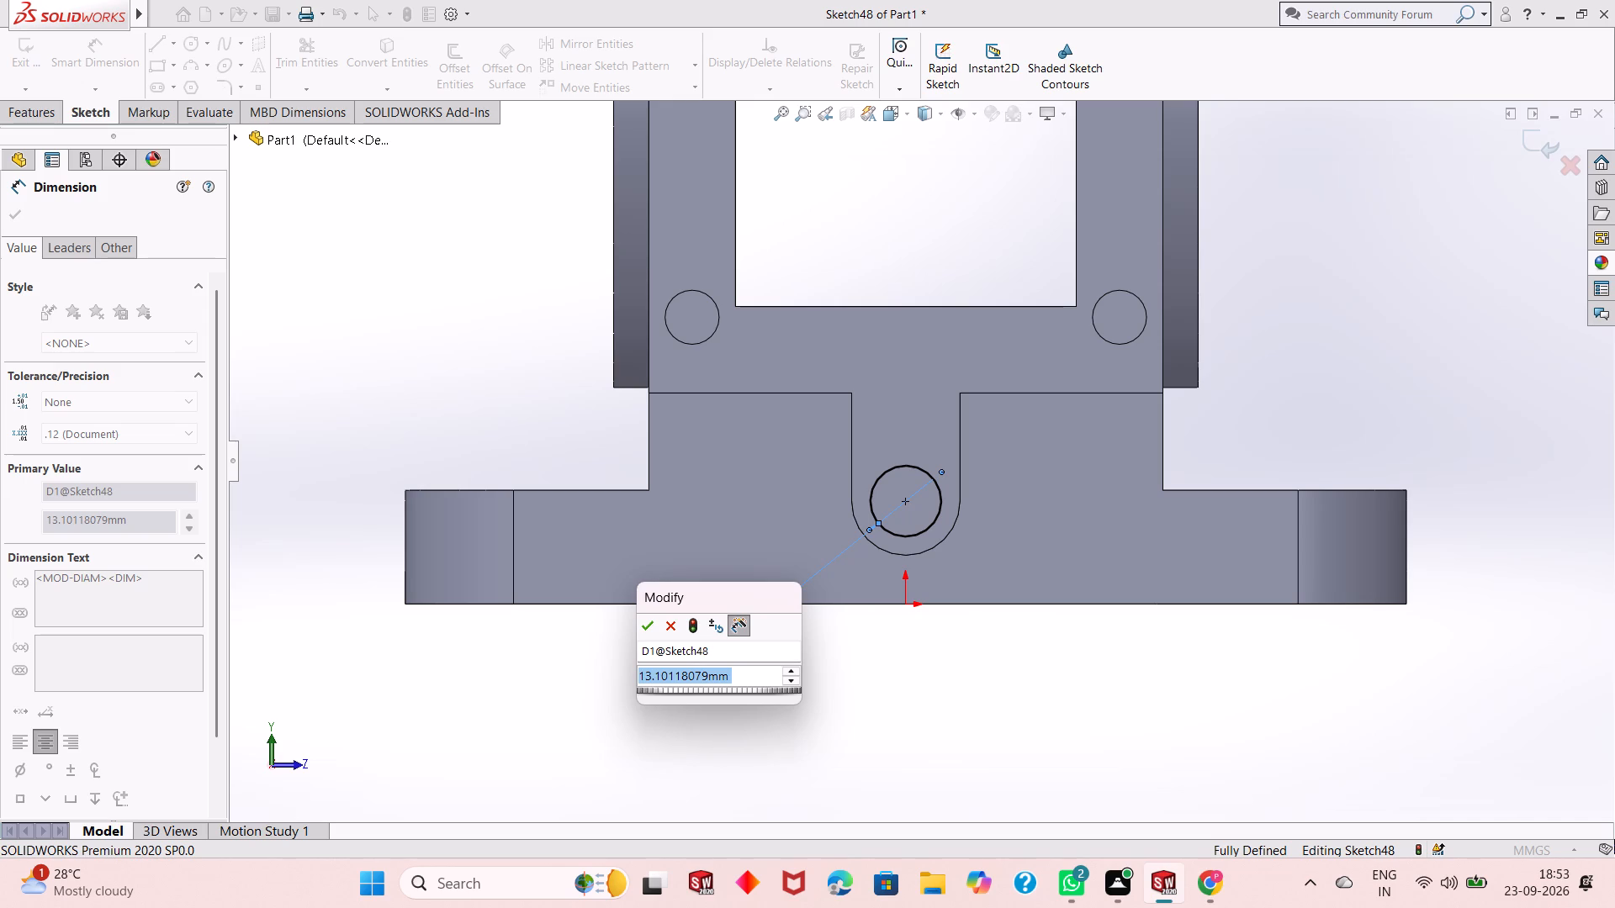
type("14")
key("Return")
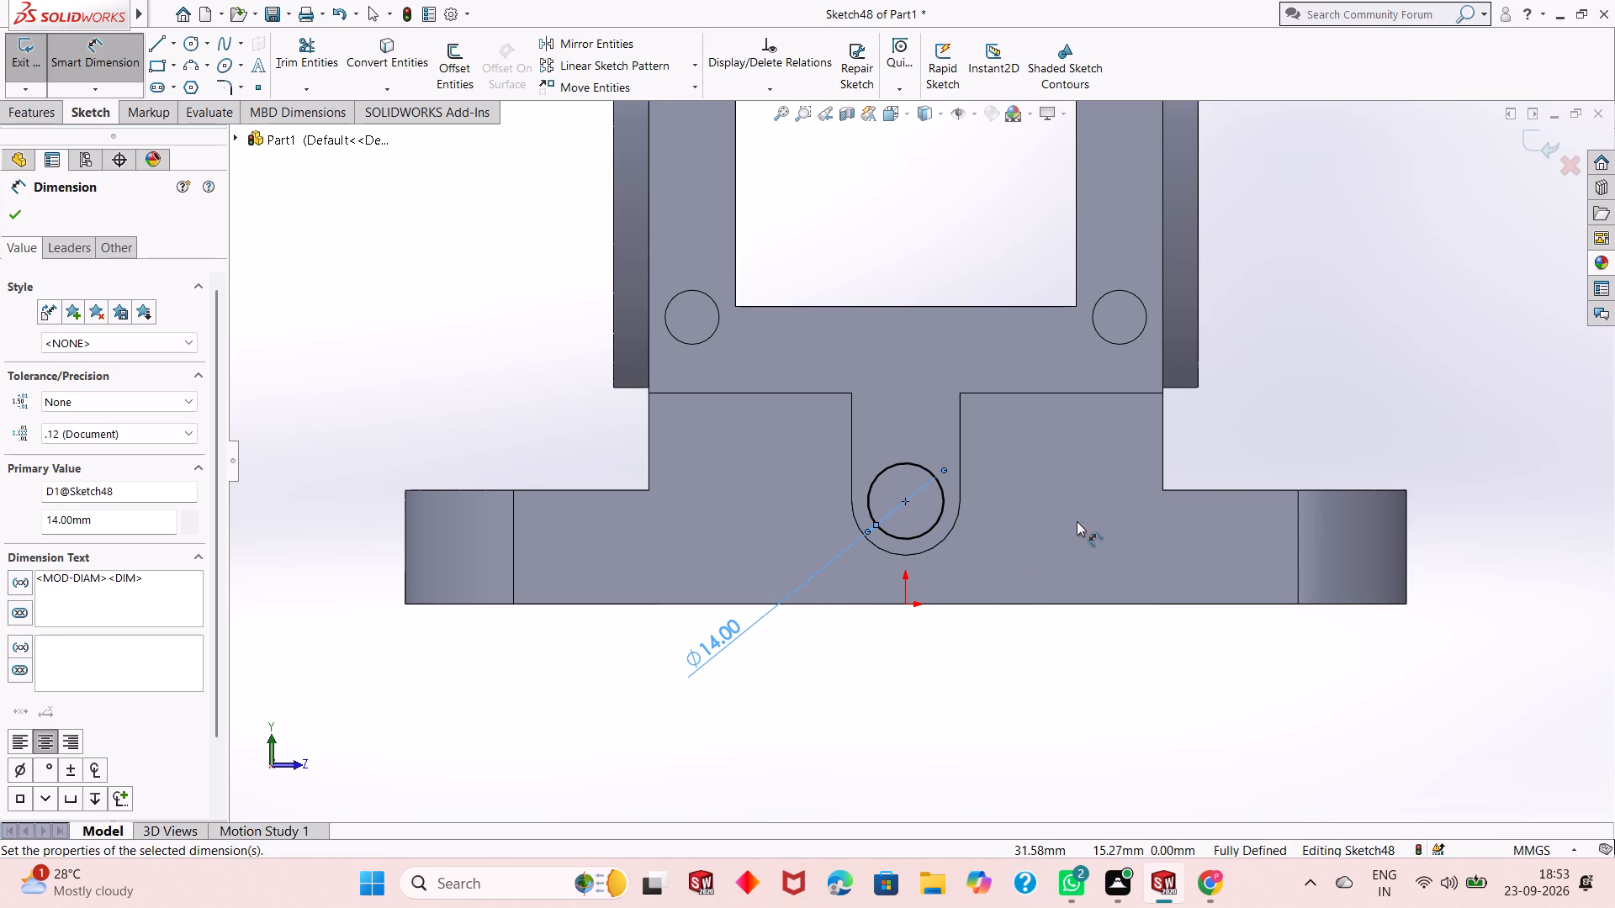
middle_click_drag(1077, 521, 1012, 660)
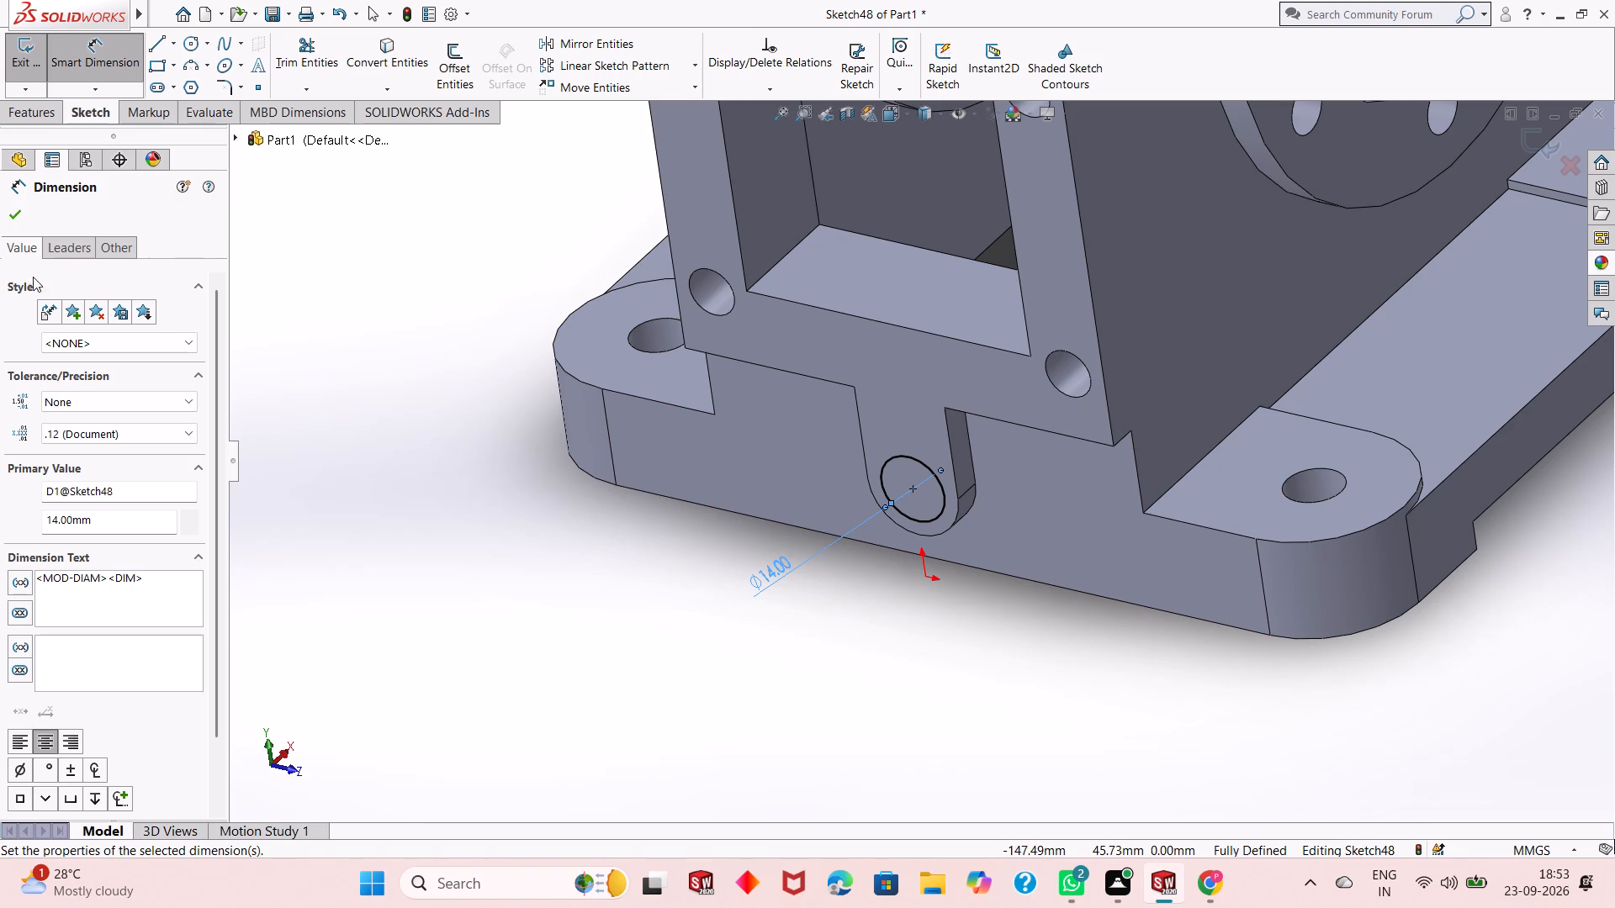
left_click(19, 221)
Cut the 14 mm circle into the housing base as a blind extruded cut 30 mm deep.
left_click(43, 114)
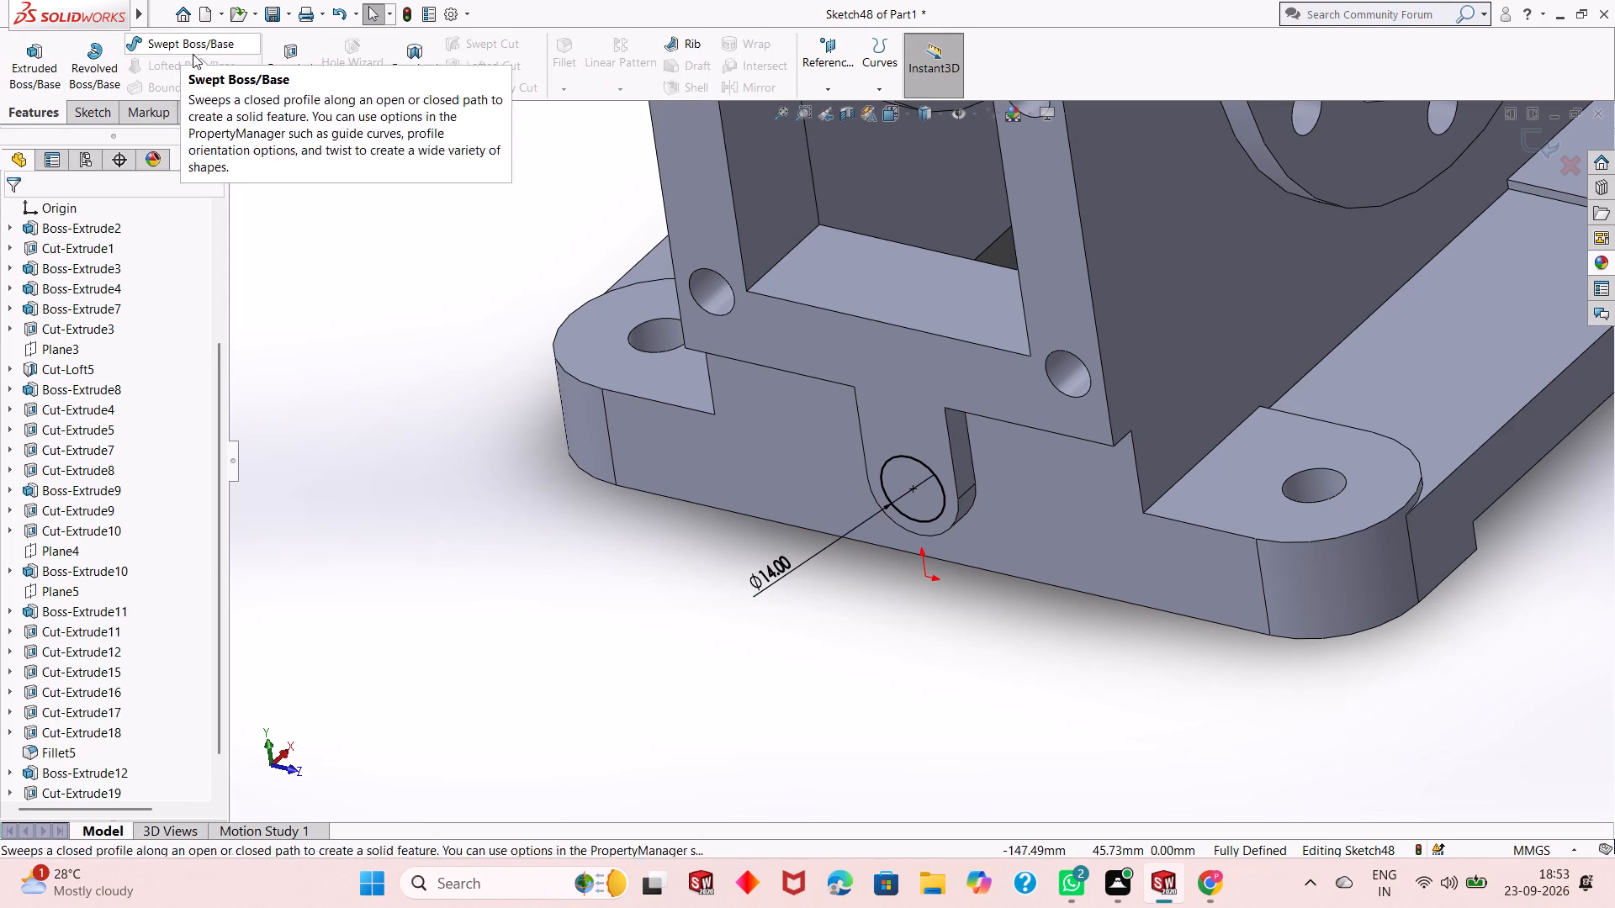
left_click(277, 54)
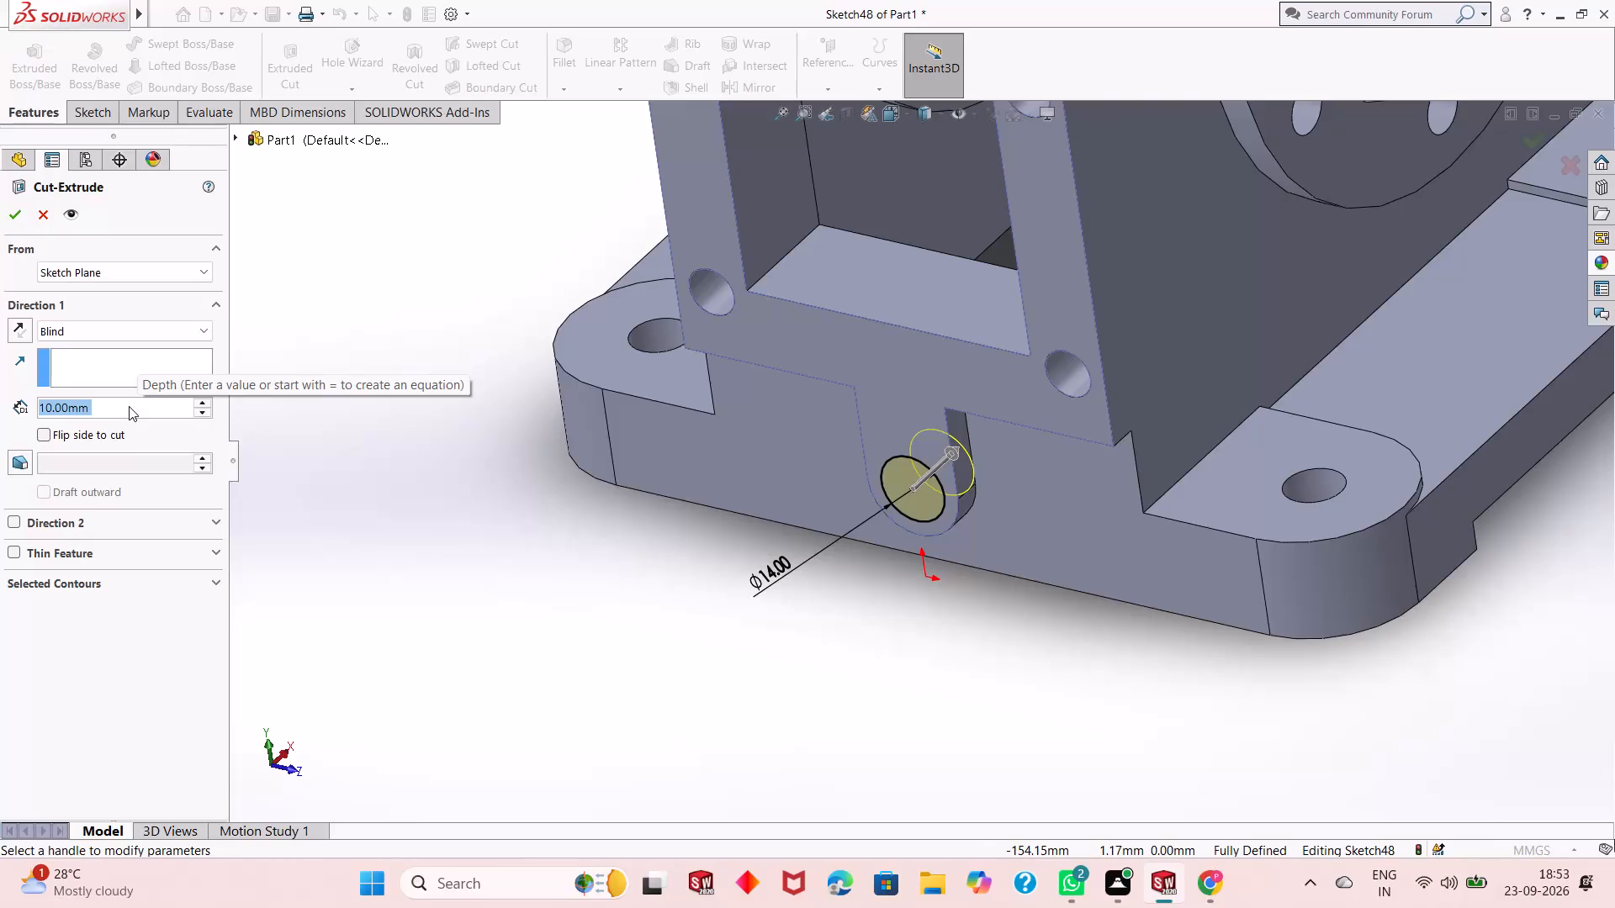
type("20")
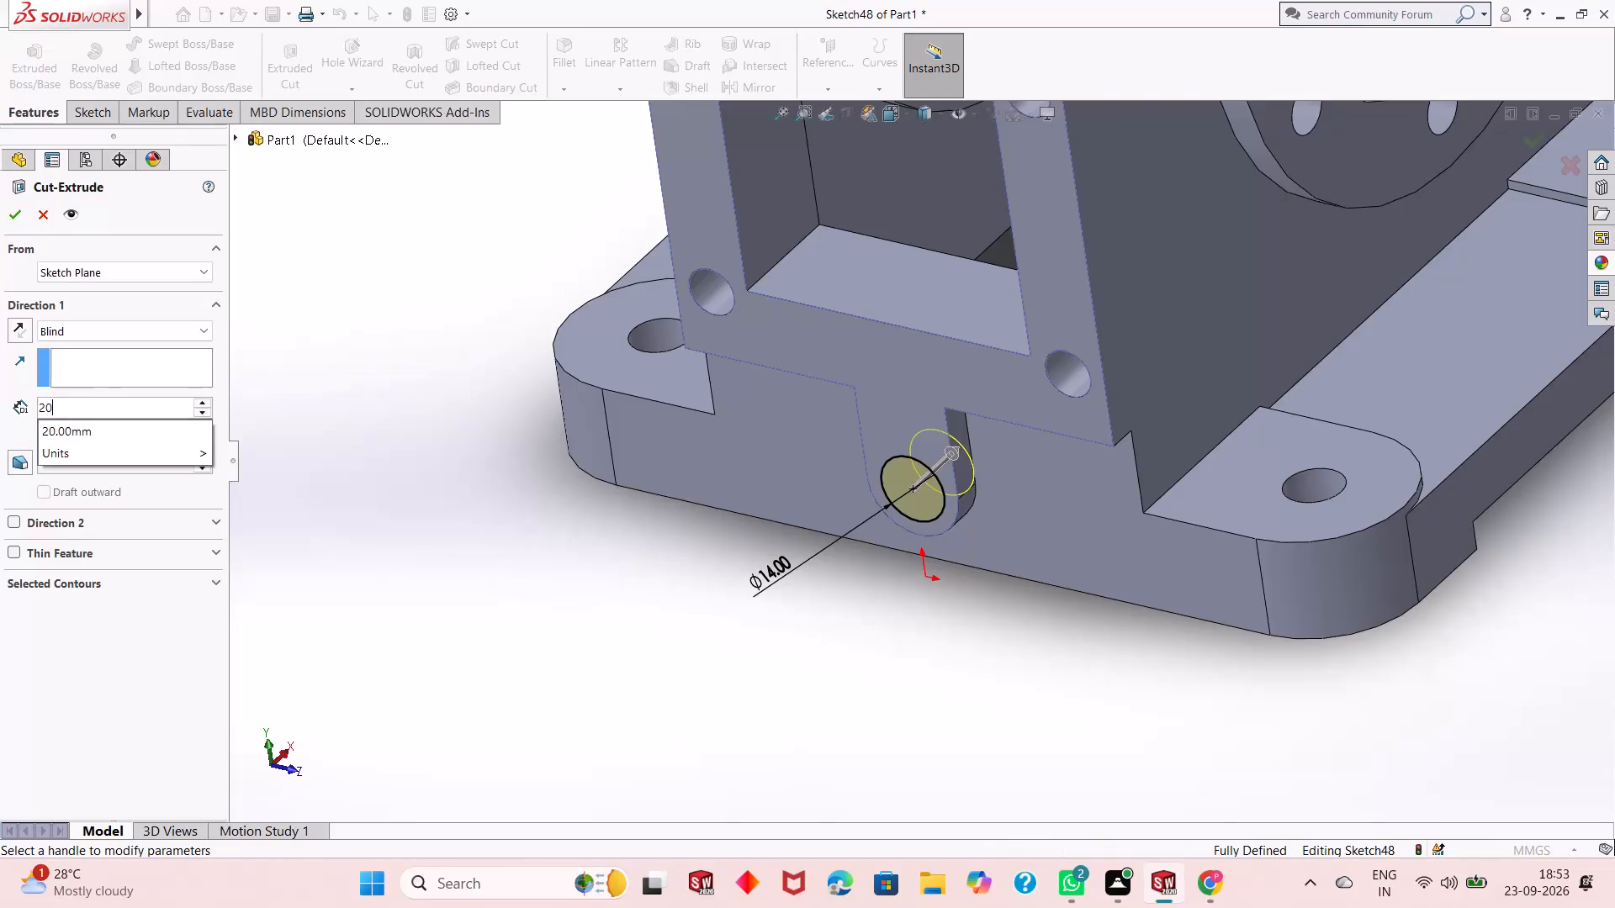
key("Return")
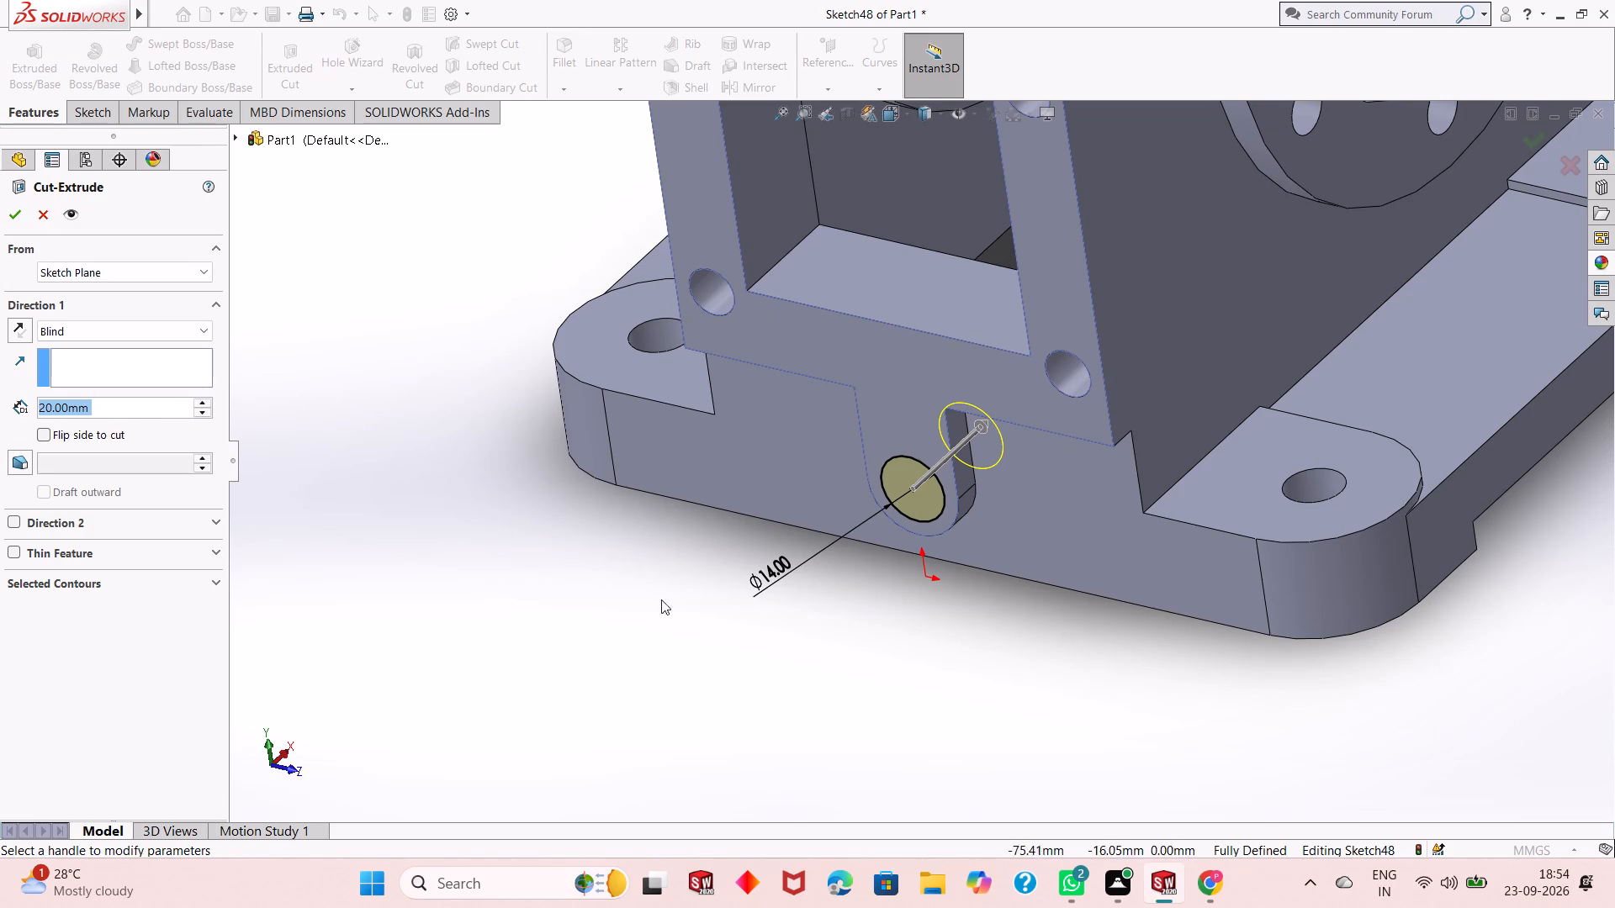
middle_click_drag(924, 605, 802, 322)
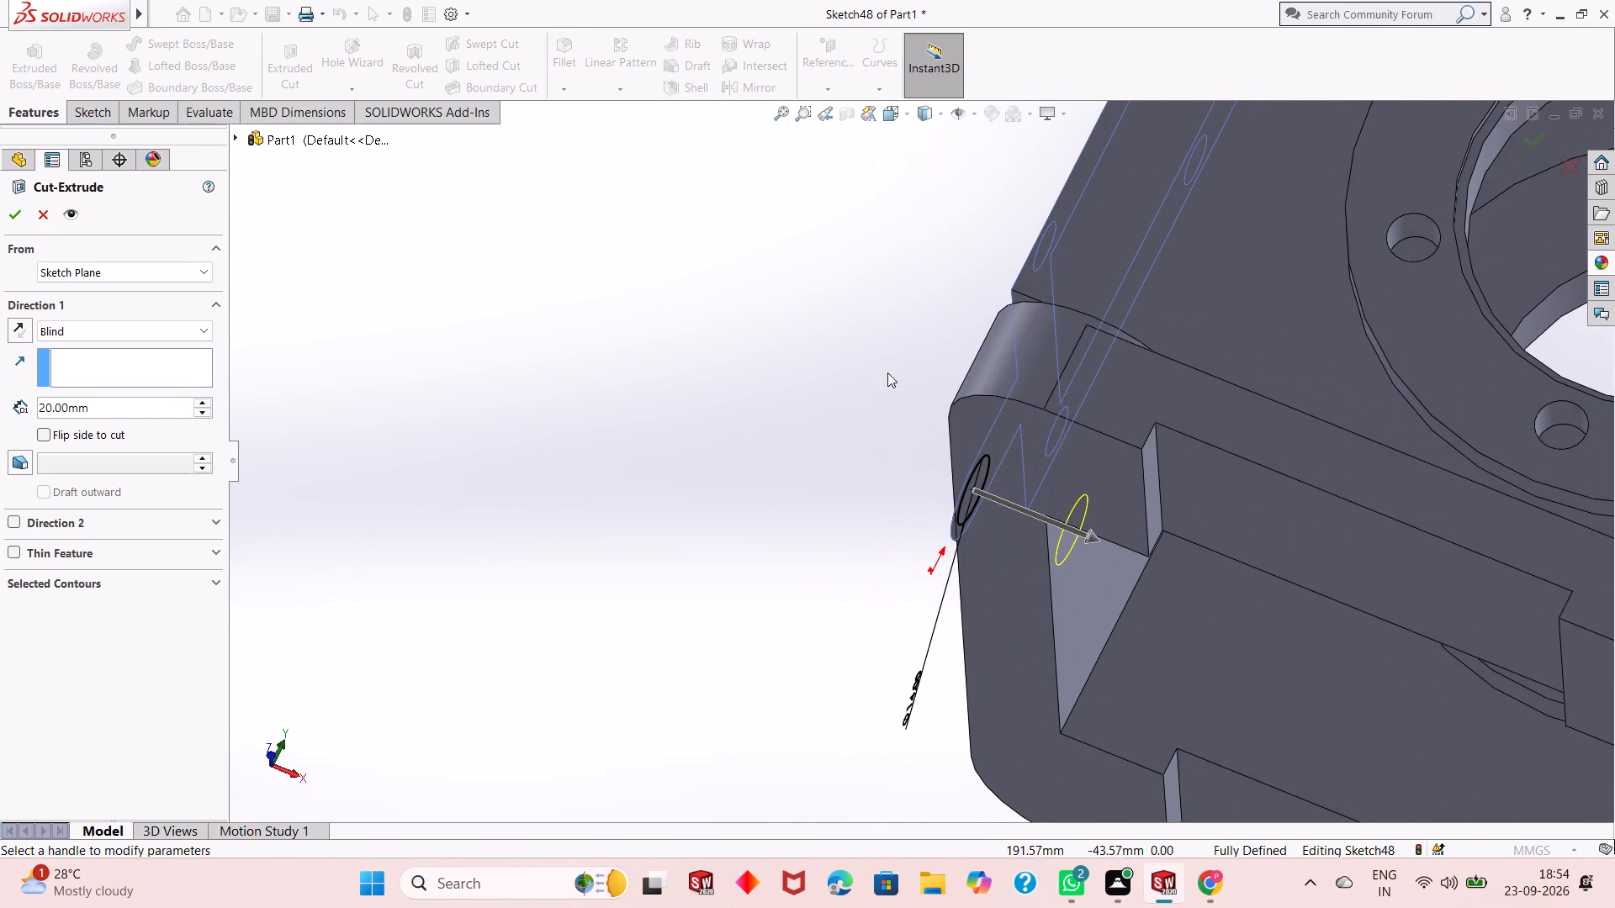
scroll(1025, 455, "down", 2)
middle_click_drag(1136, 608, 1157, 457)
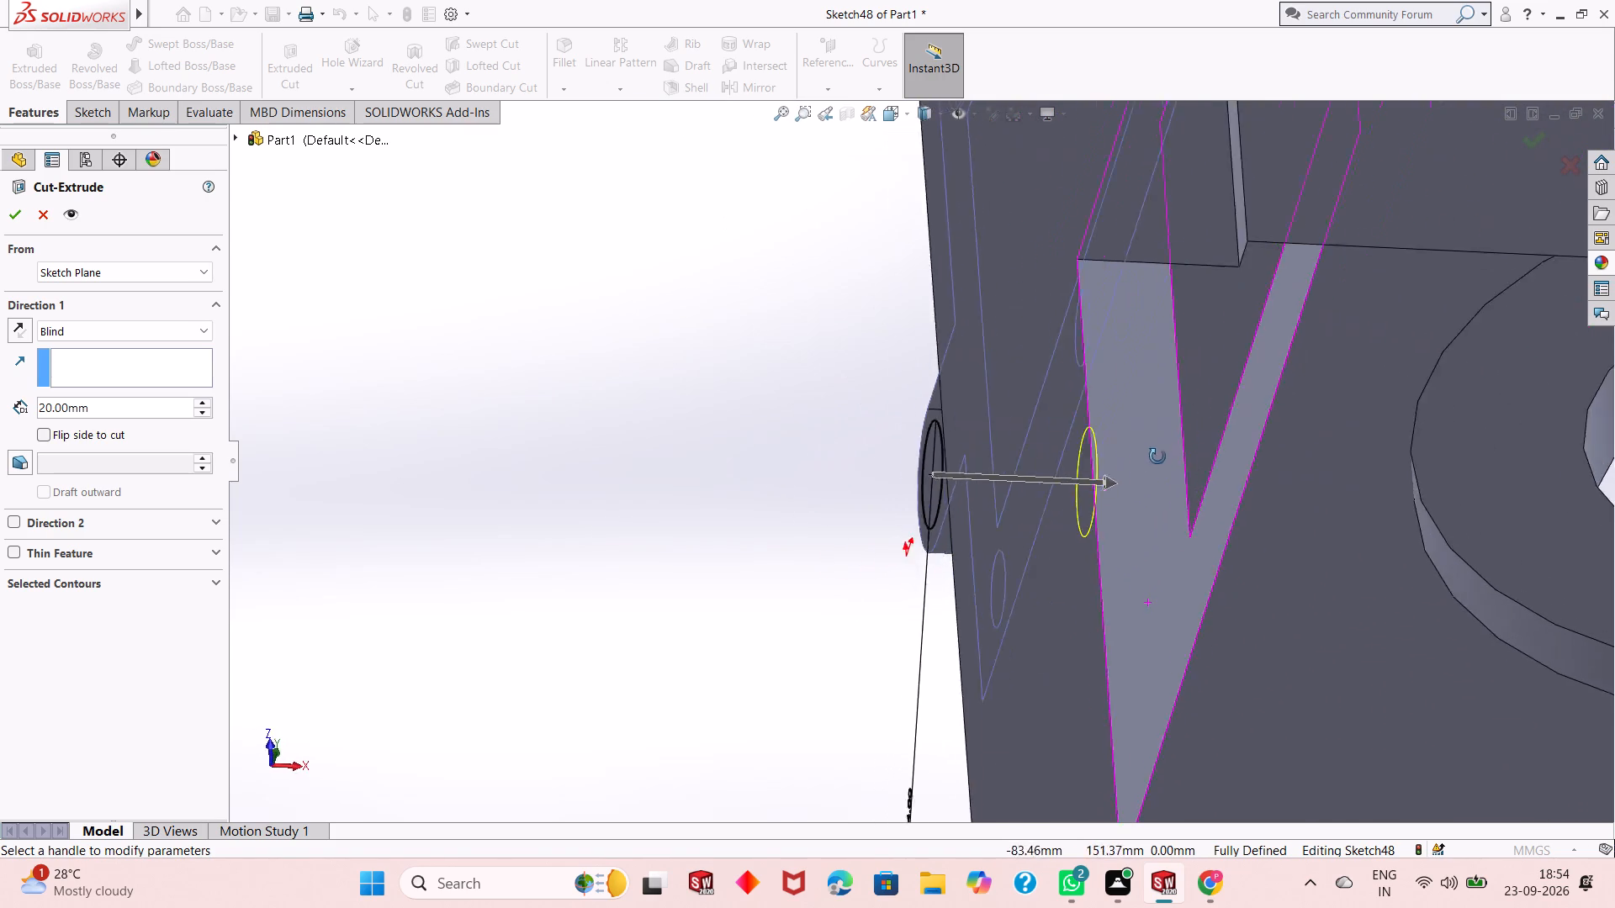
middle_click_drag(1157, 457, 1168, 444)
double_click(142, 408)
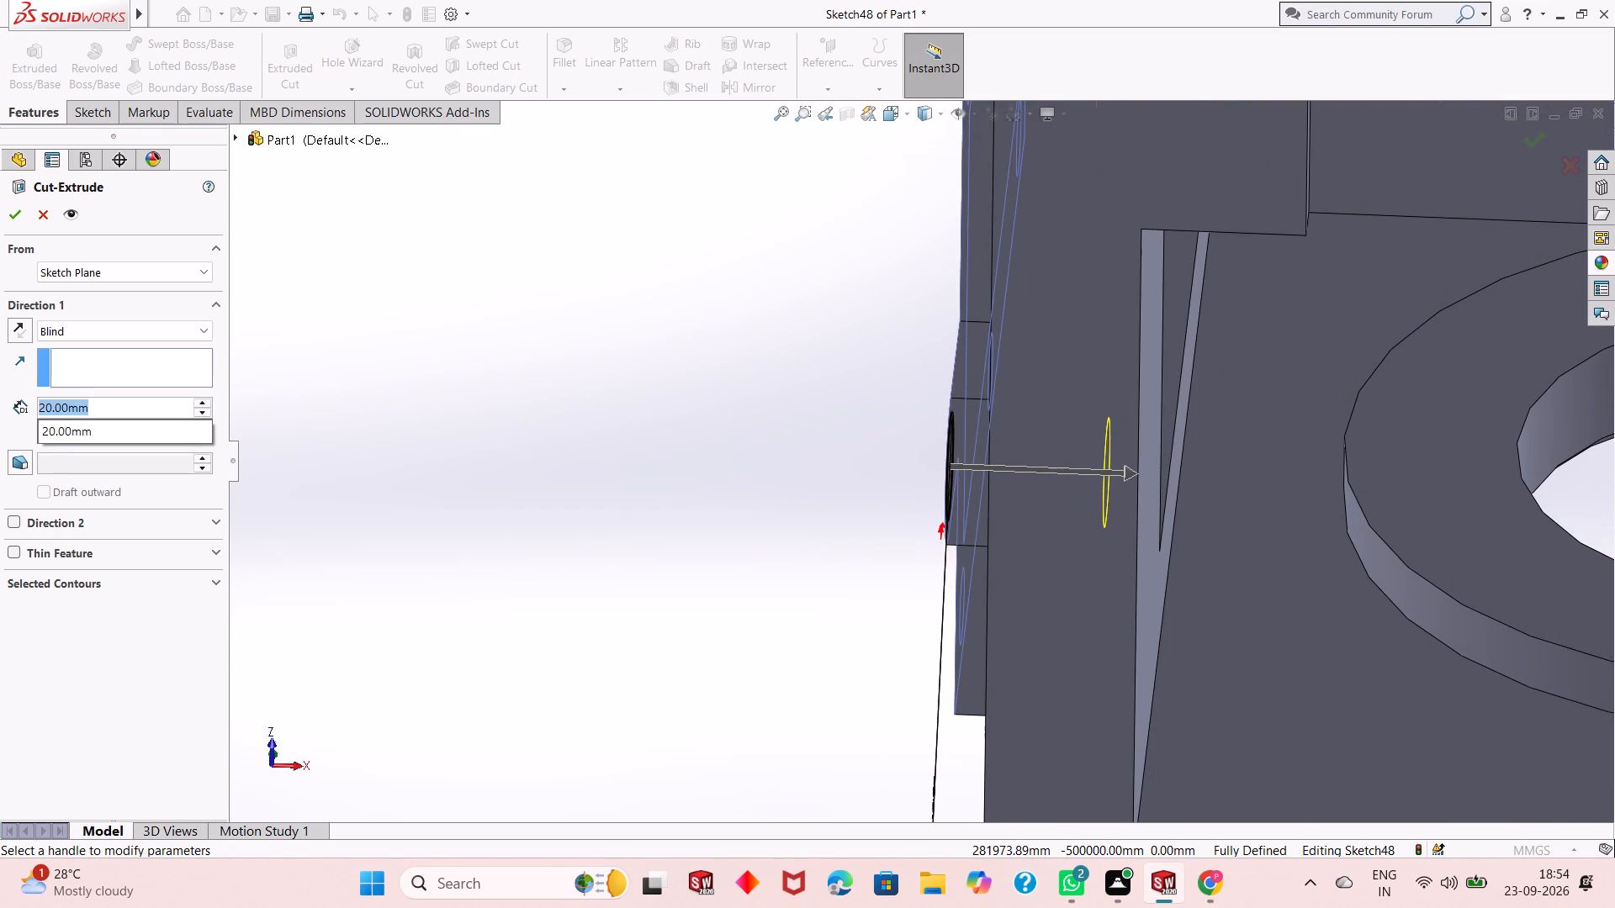
type("30")
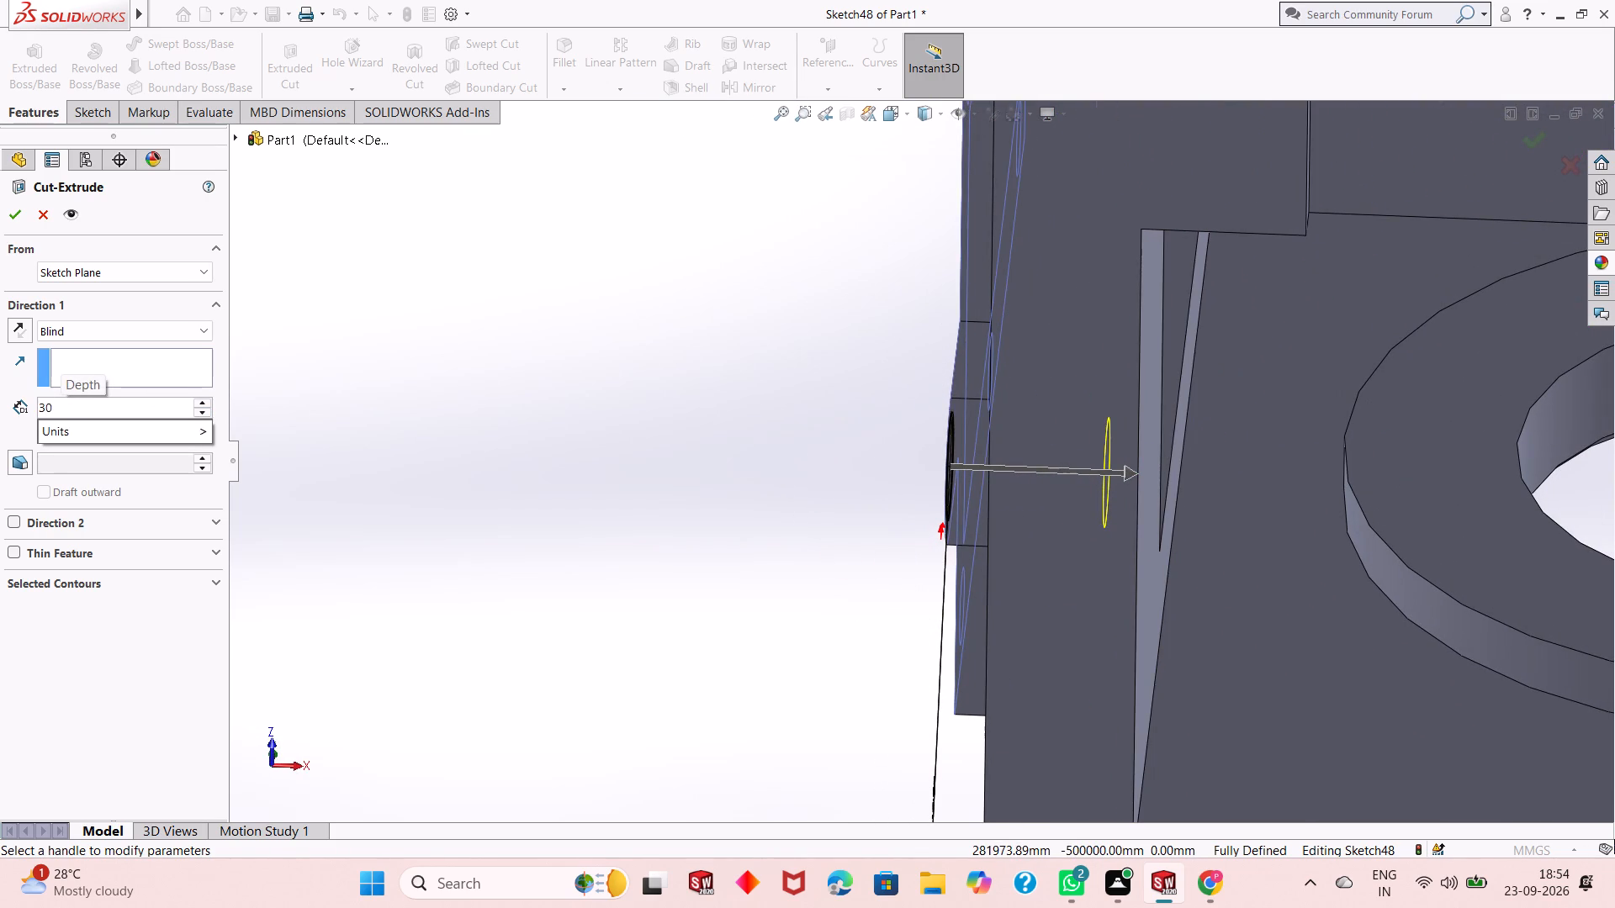
key("Return")
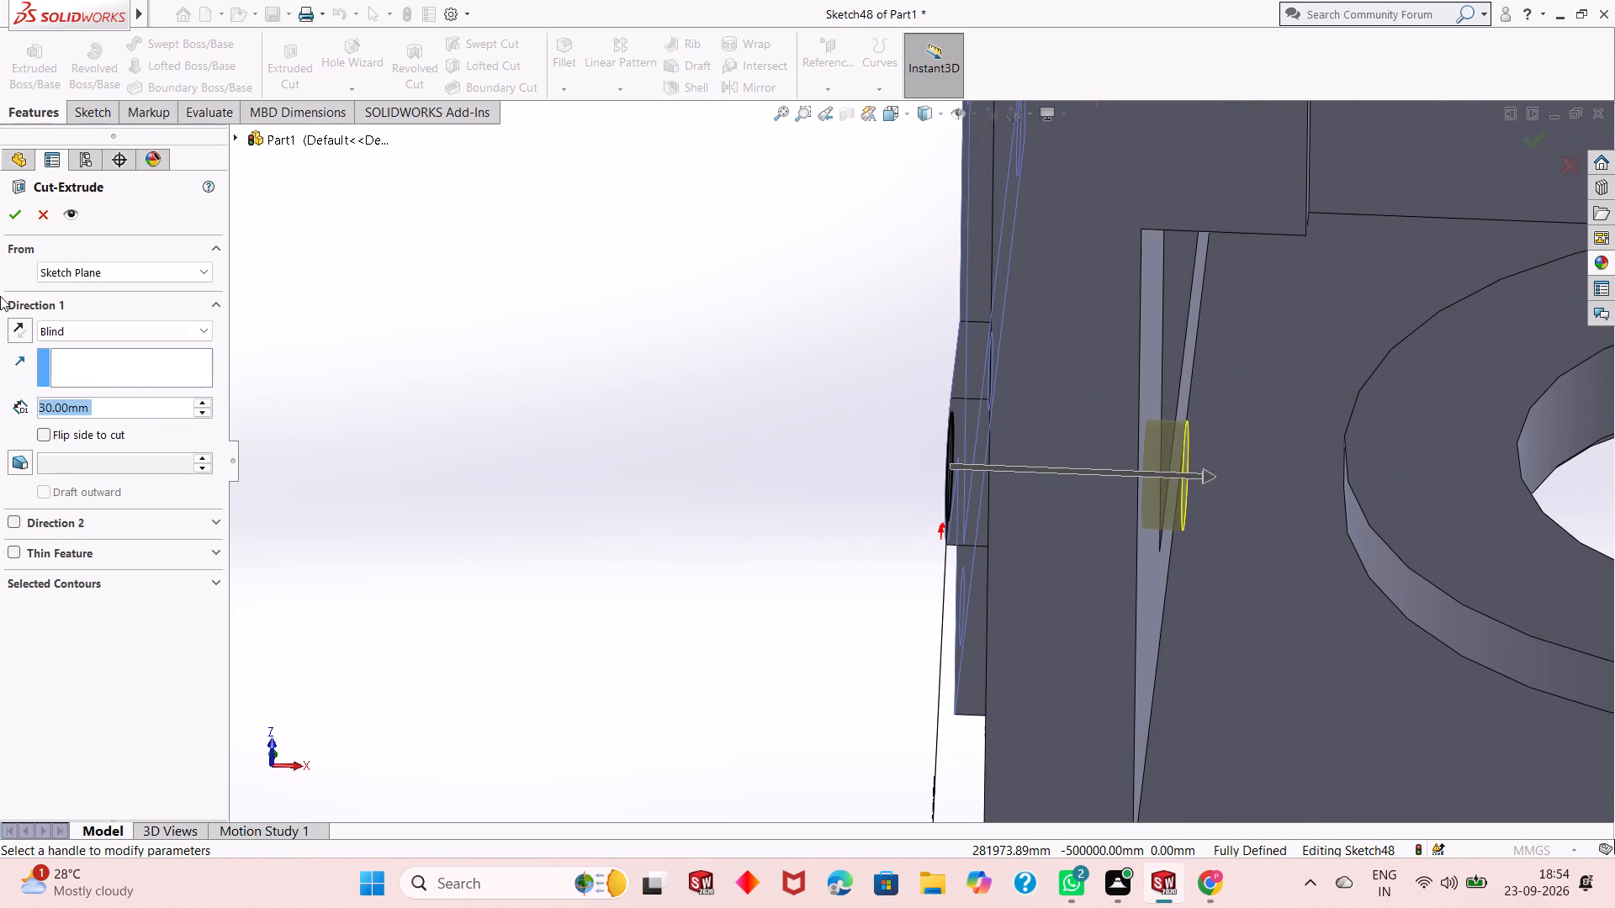
left_click(16, 221)
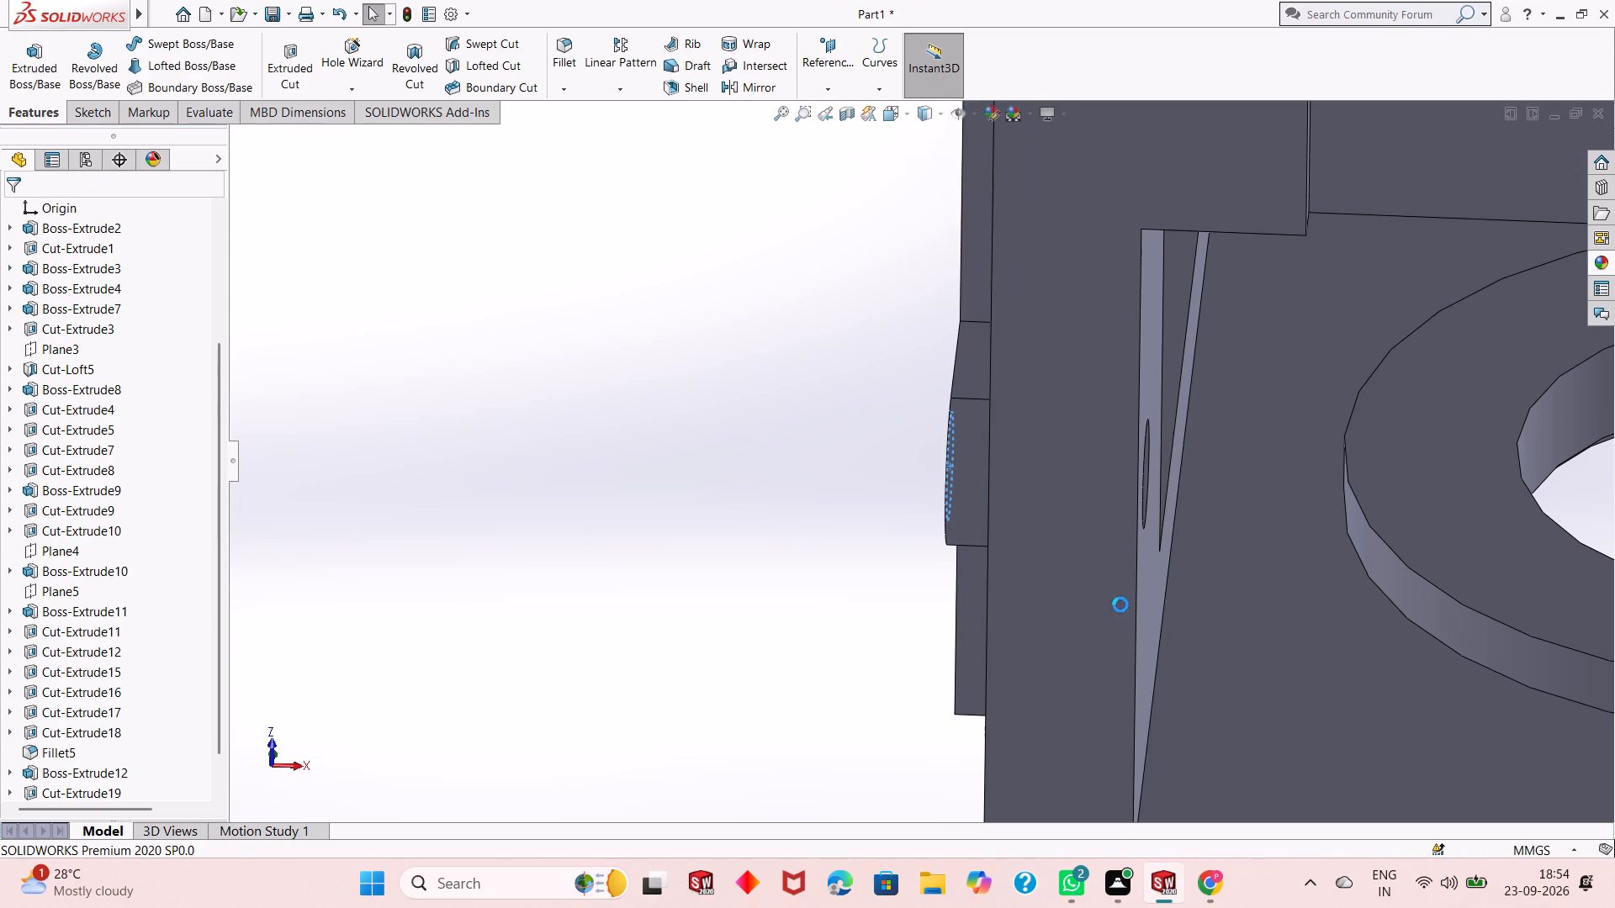
Examine the new hole from the underside, the housing's side and the end face.
middle_click_drag(1199, 622, 1141, 651)
scroll(982, 575, "up", 8)
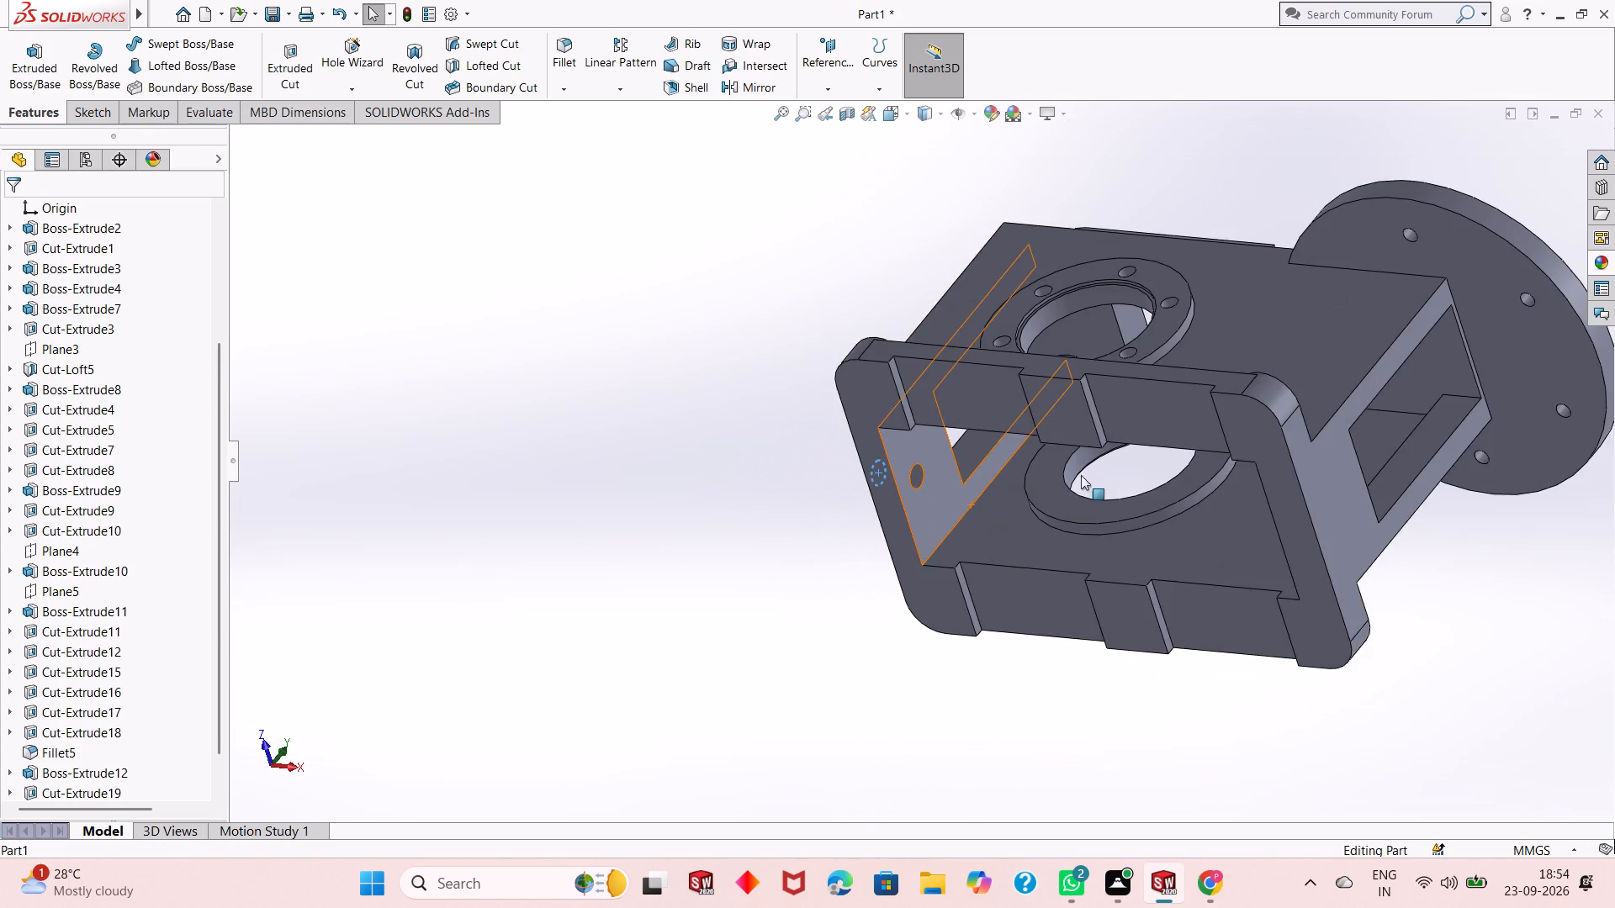
middle_click_drag(1102, 331, 1167, 668)
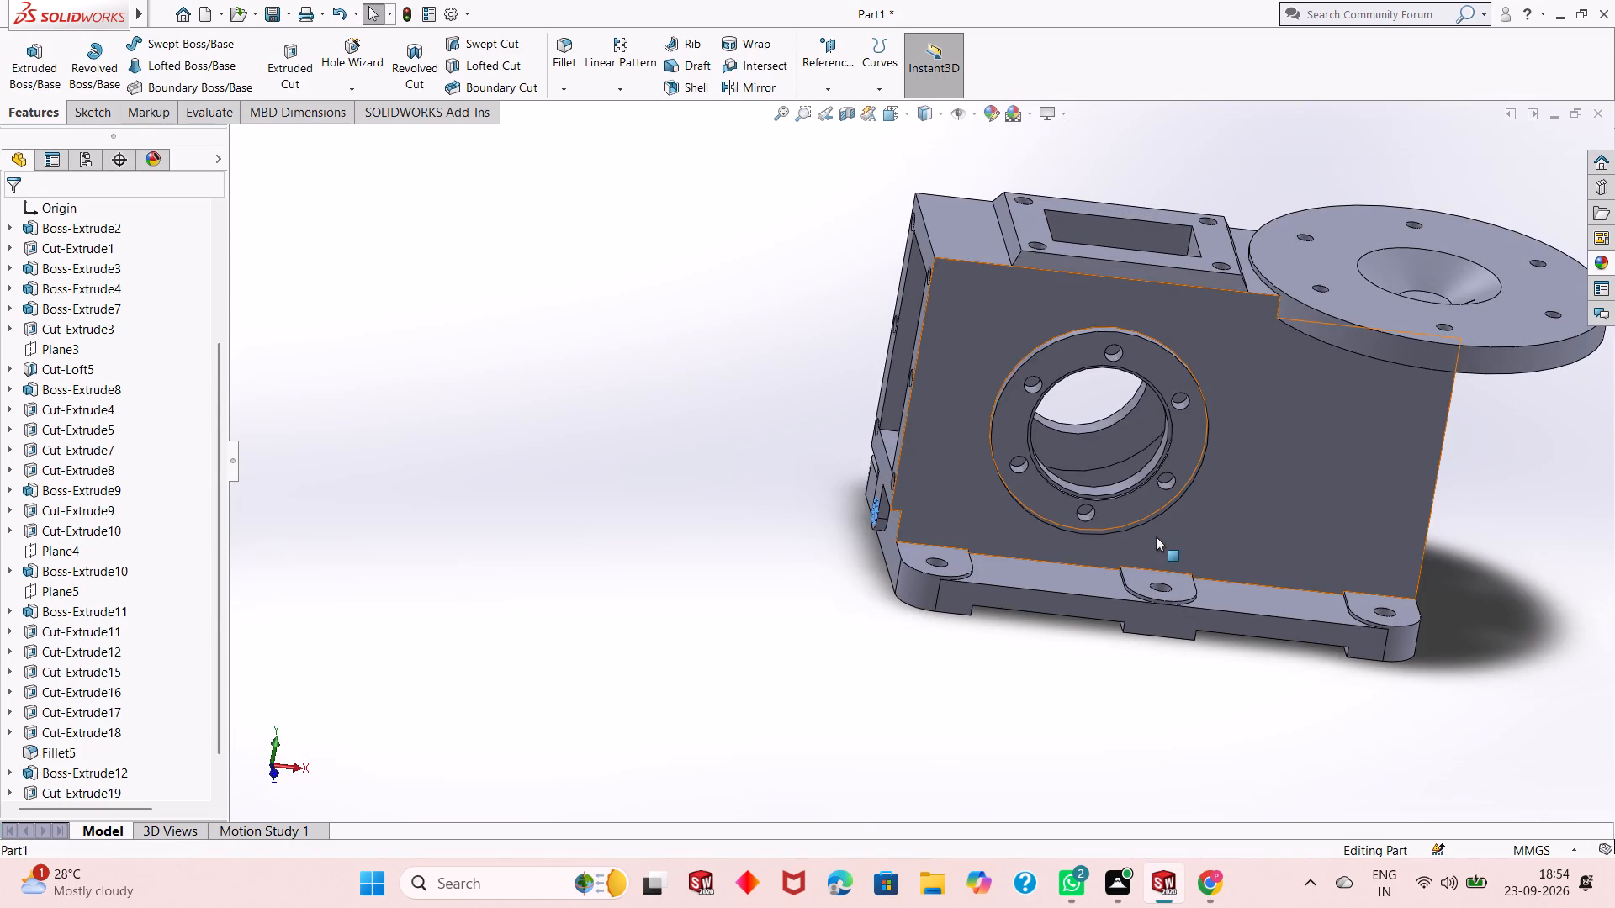
middle_click_drag(1155, 536, 1252, 512)
left_click(865, 492)
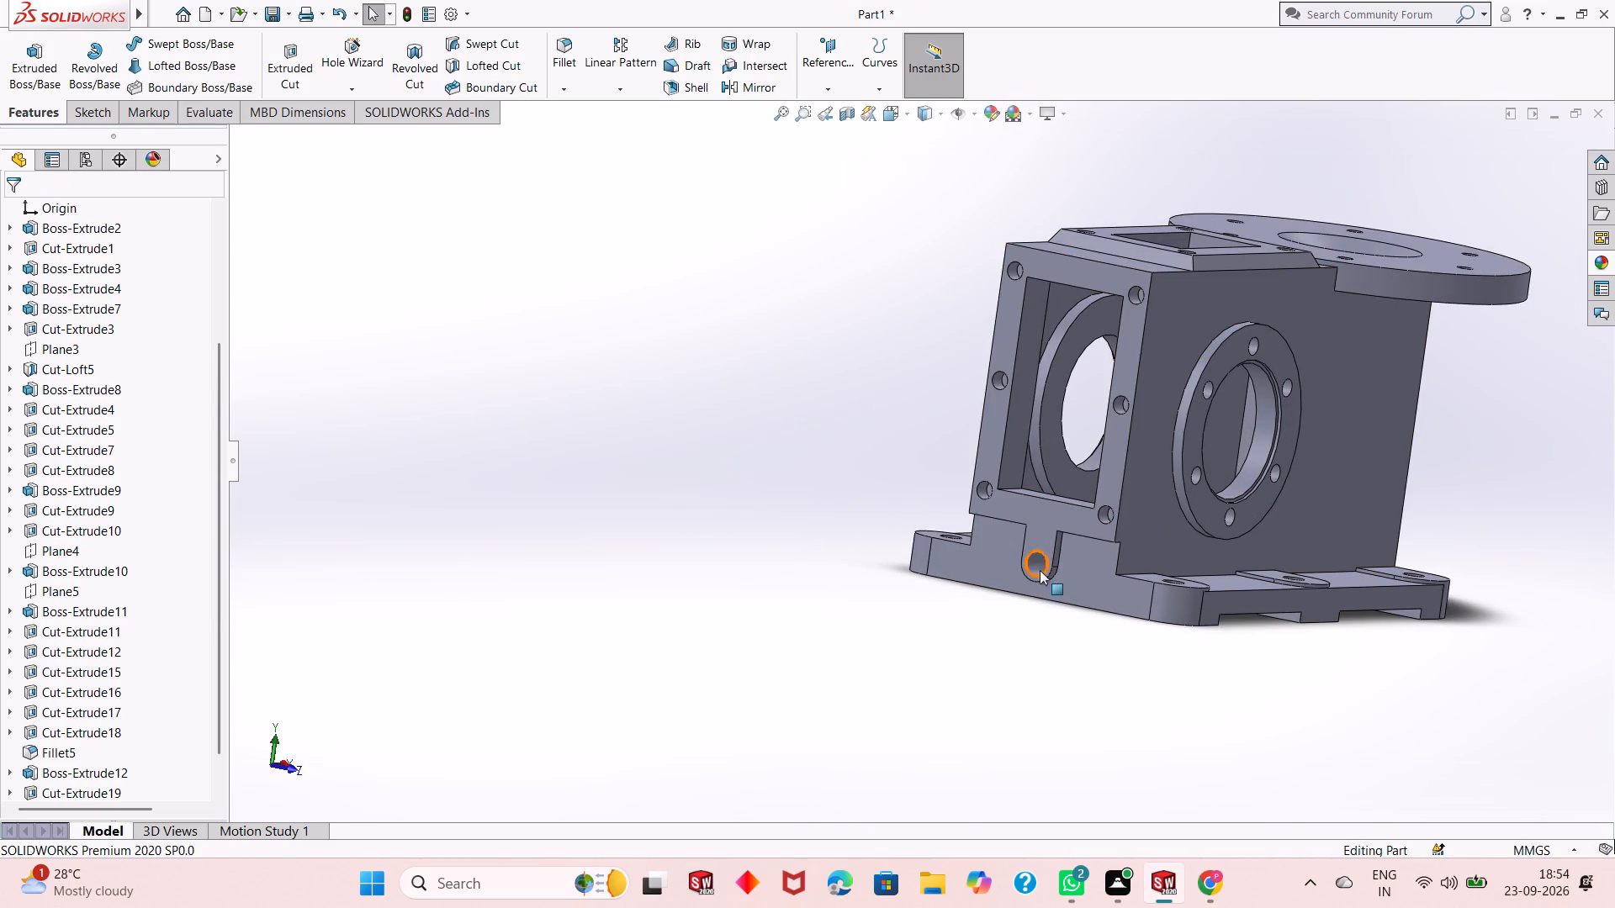
scroll(1056, 564, "down", 4)
scroll(1038, 486, "down", 3)
scroll(978, 575, "up", 2)
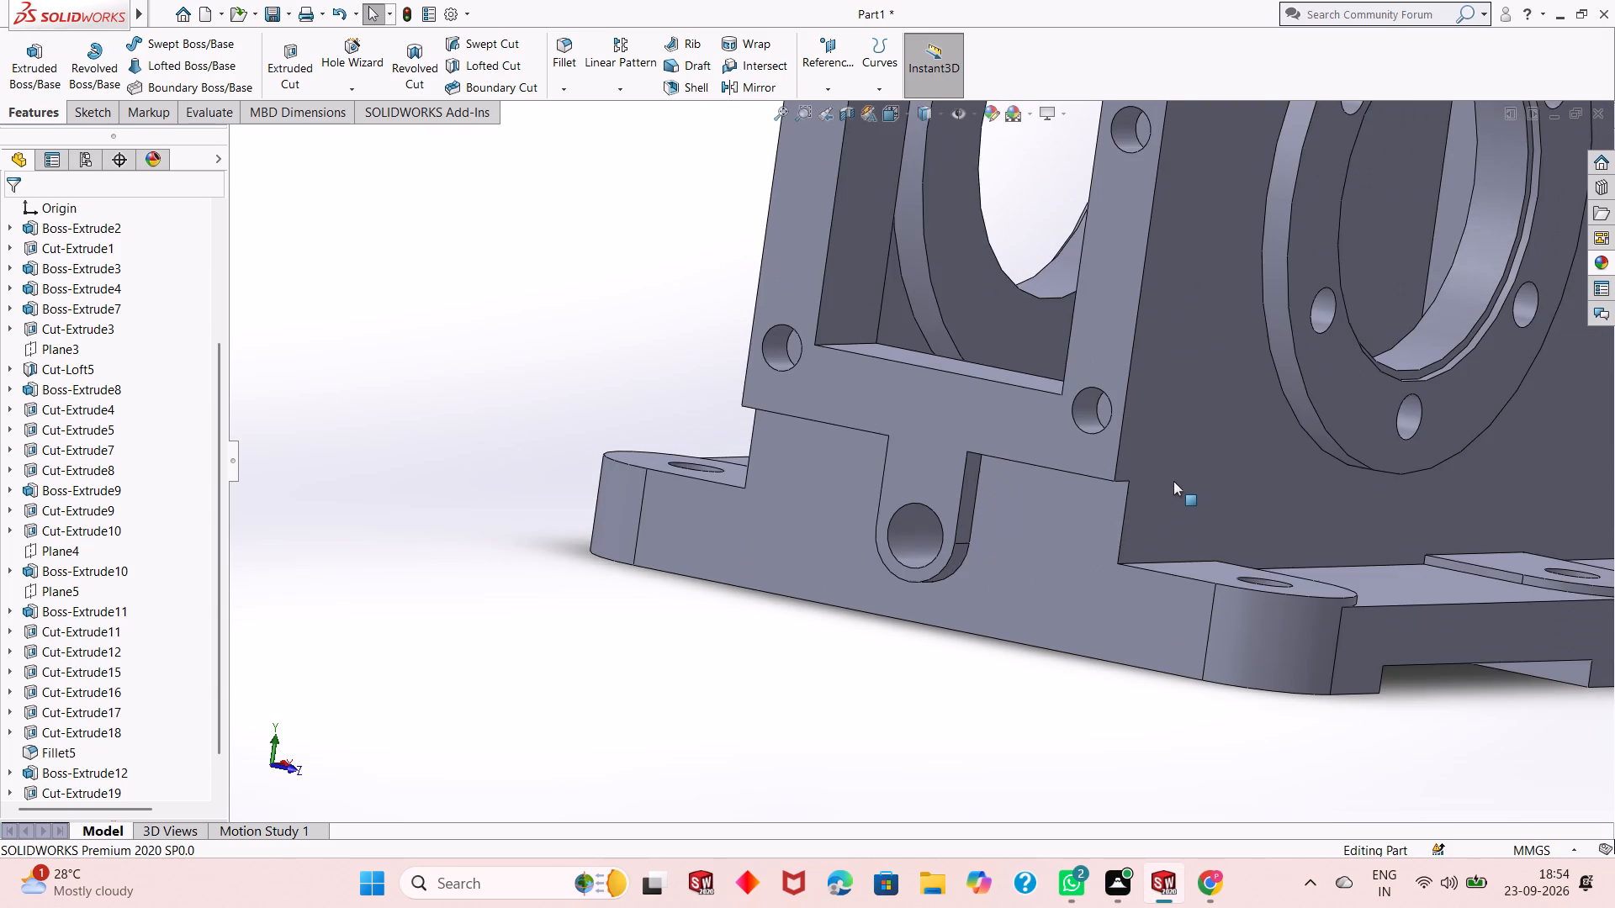
middle_click_drag(1149, 493, 1132, 481)
scroll(882, 546, "down", 3)
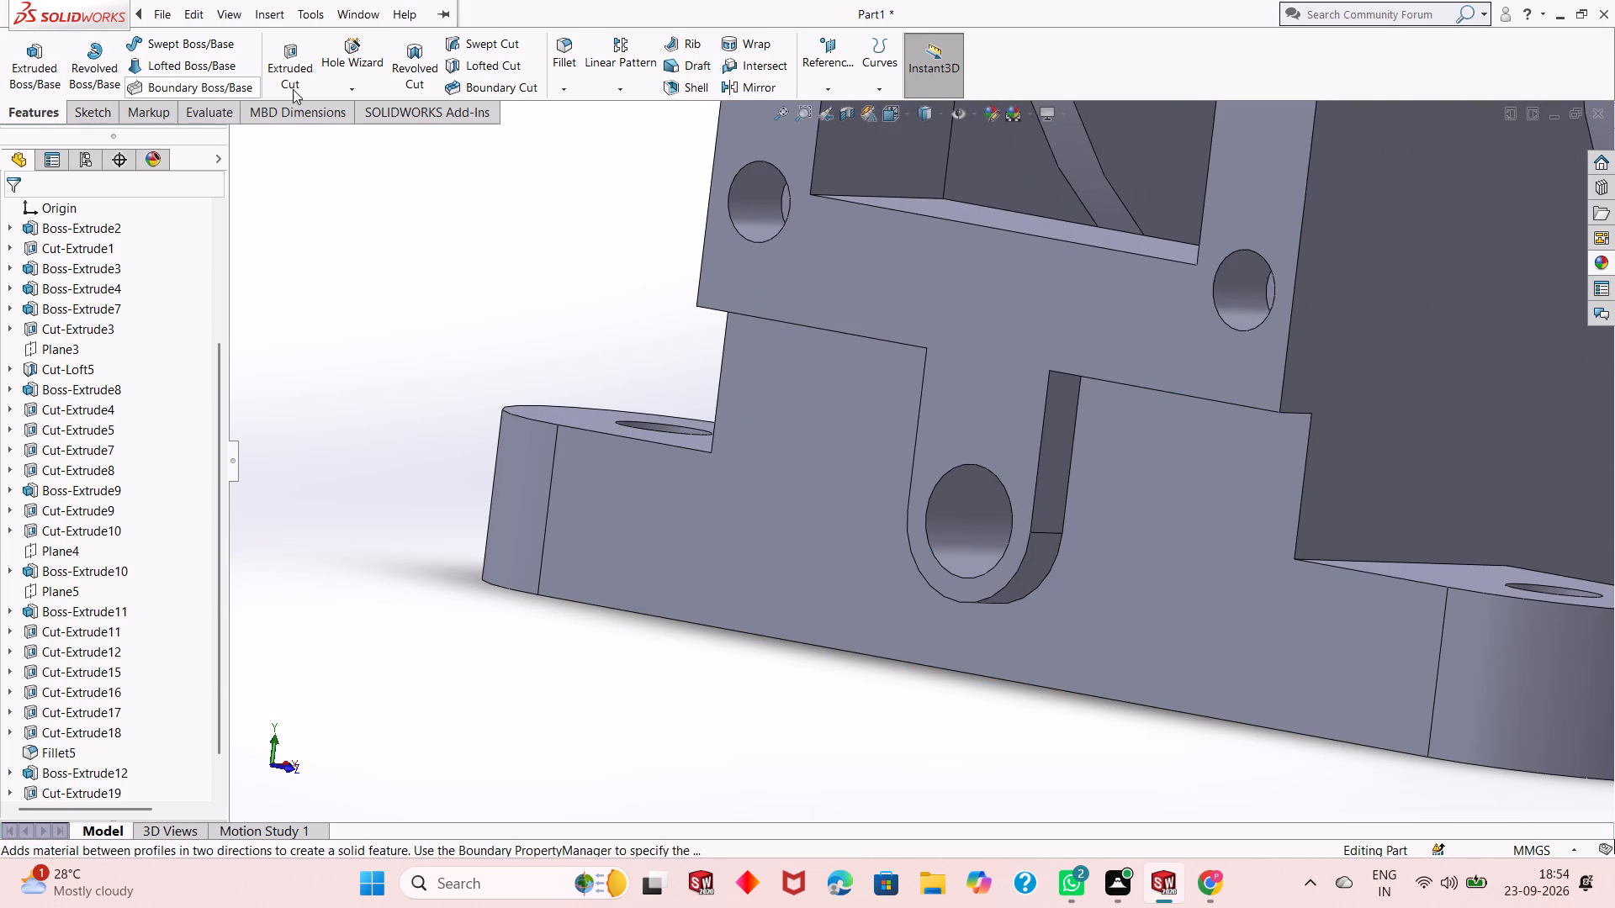
Add a 20 mm blind Metric Die M12x1.25 thread to the tongue's 14 mm hole, using the extrude thread method.
left_click(366, 90)
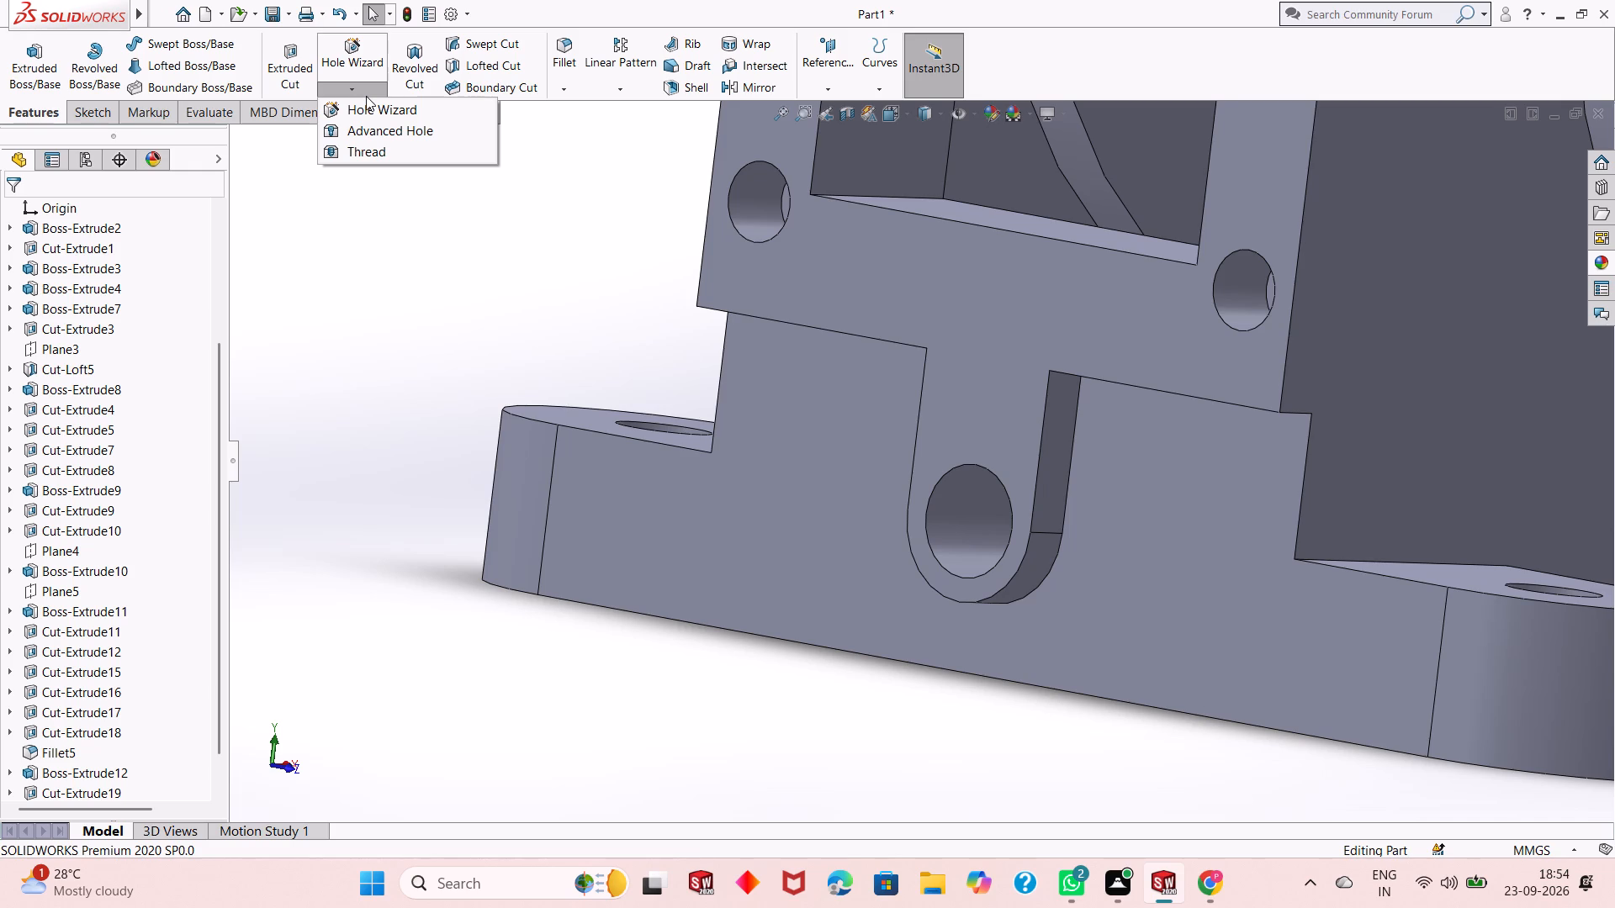
left_click(368, 153)
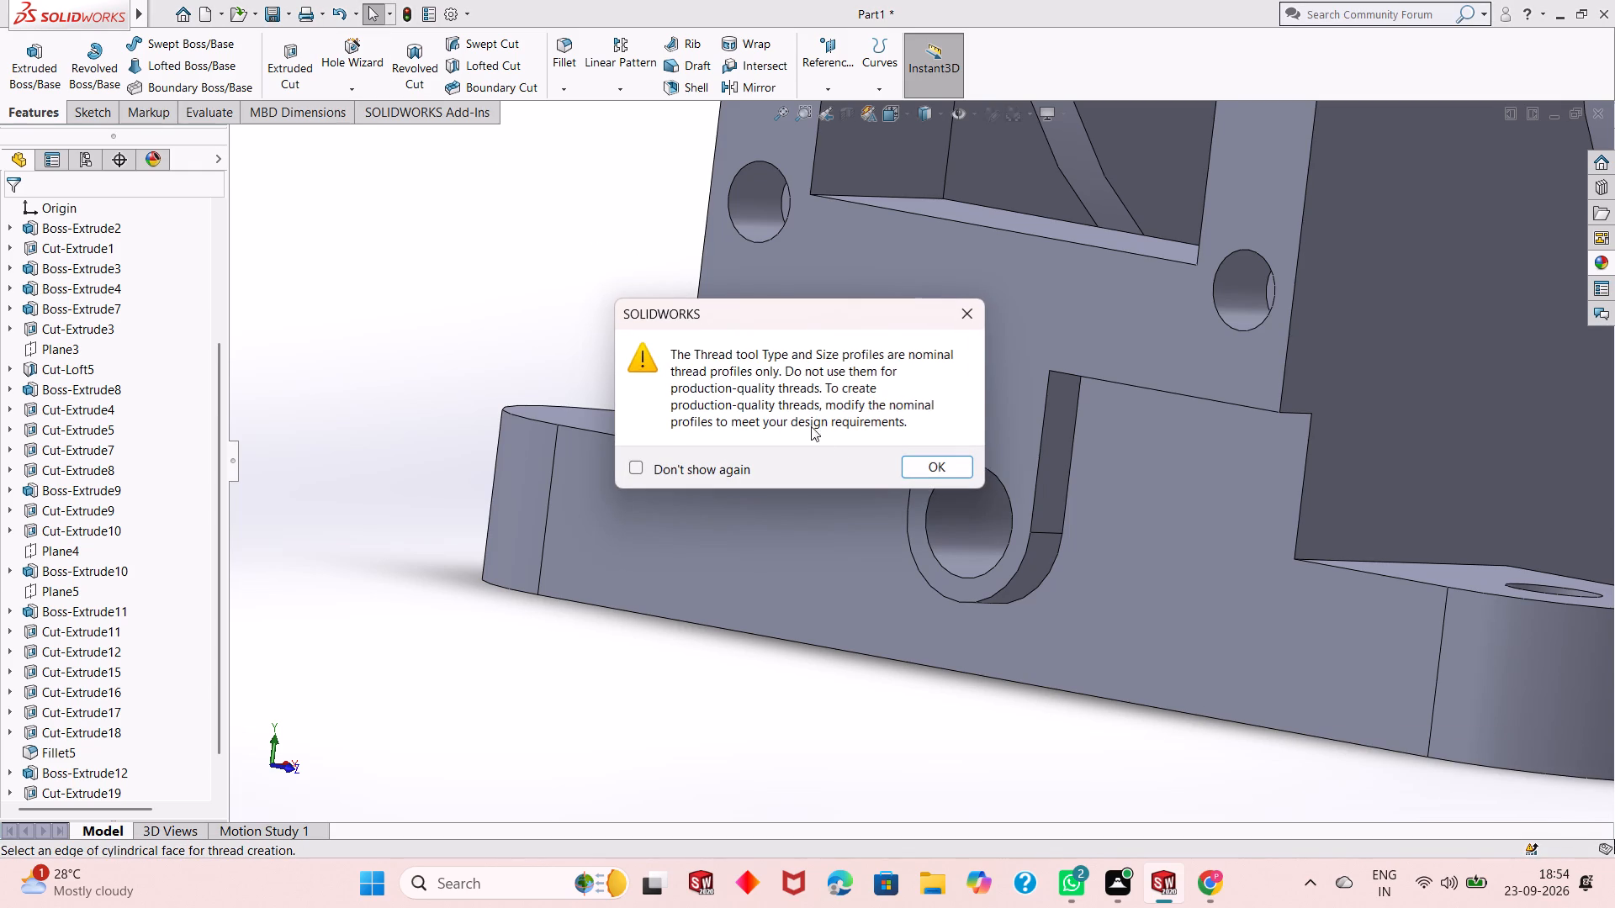
left_click(935, 474)
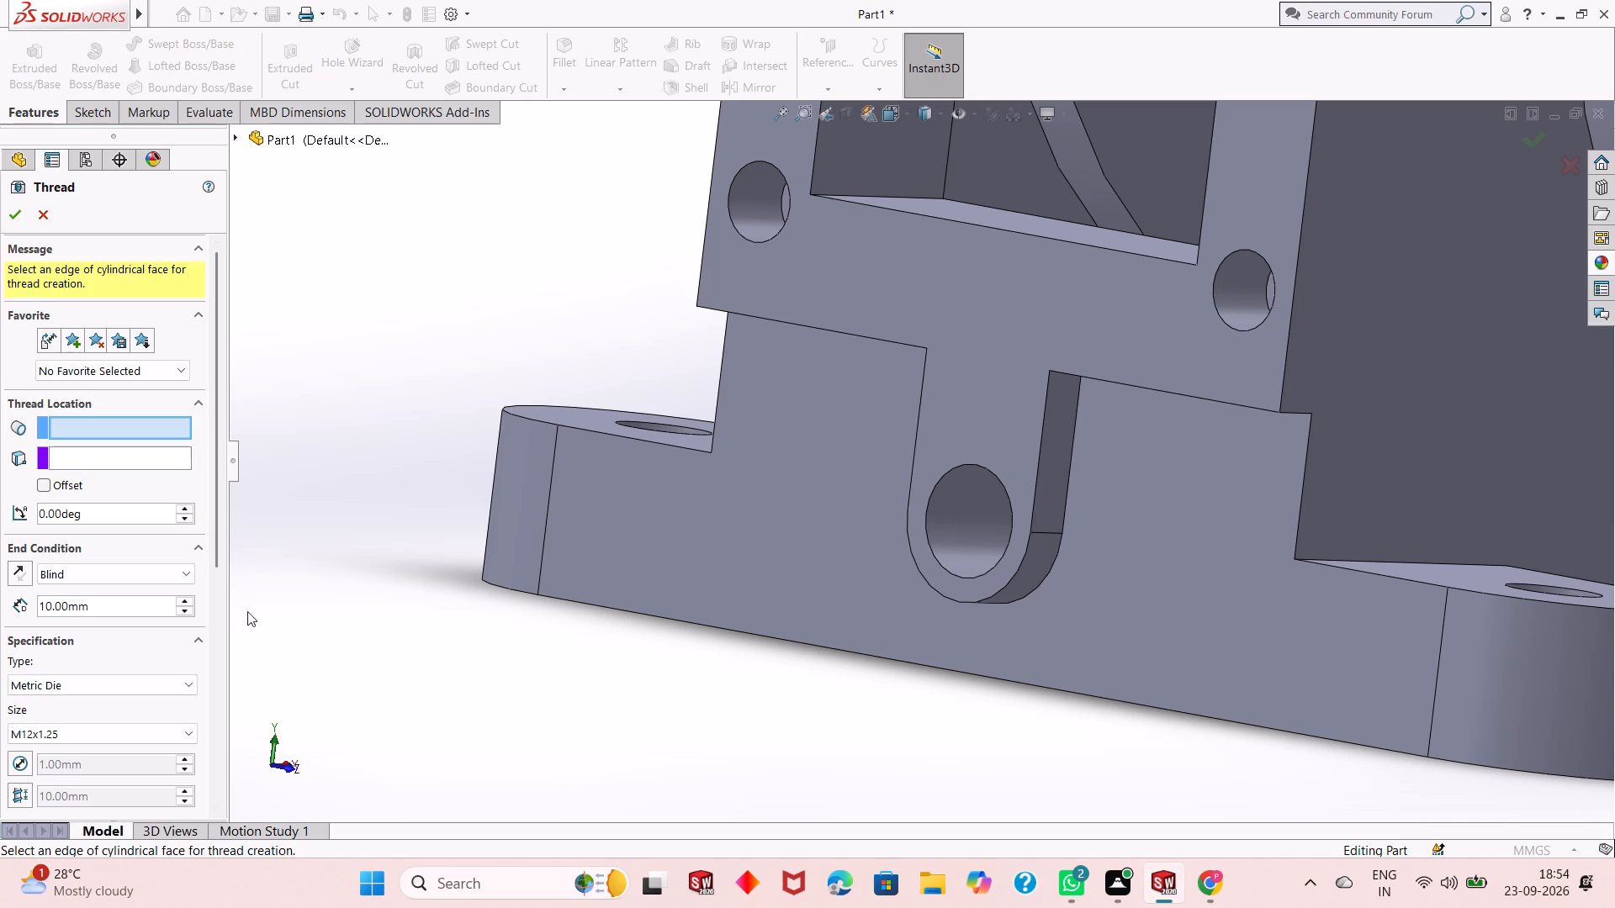
double_click(98, 610)
type("20")
key("Return")
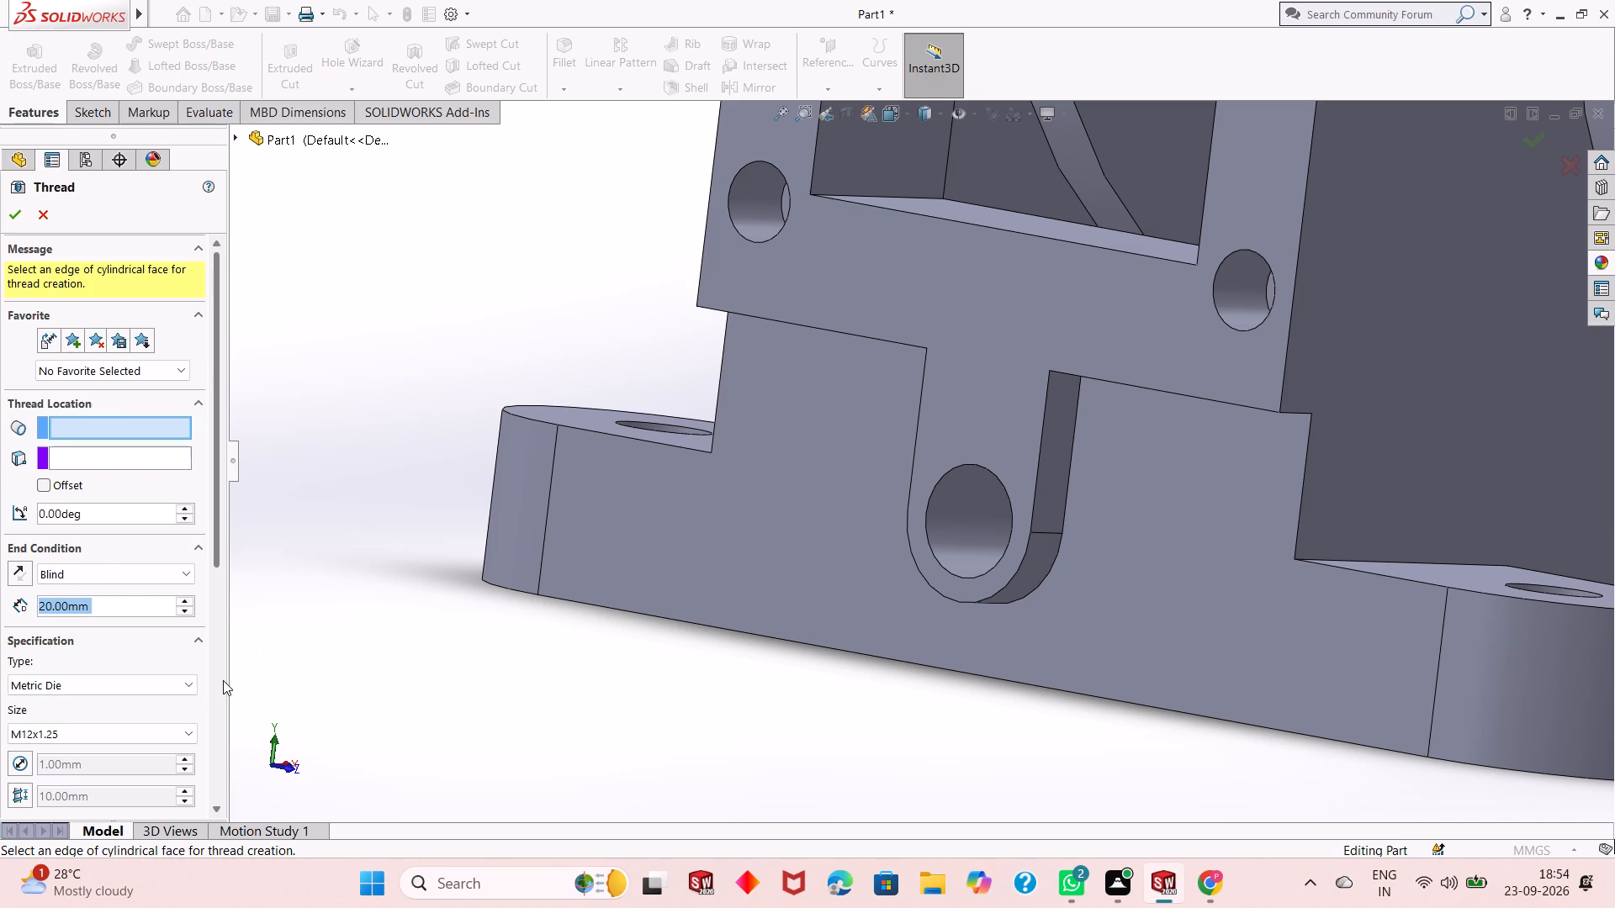
scroll(223, 680, "down", 1)
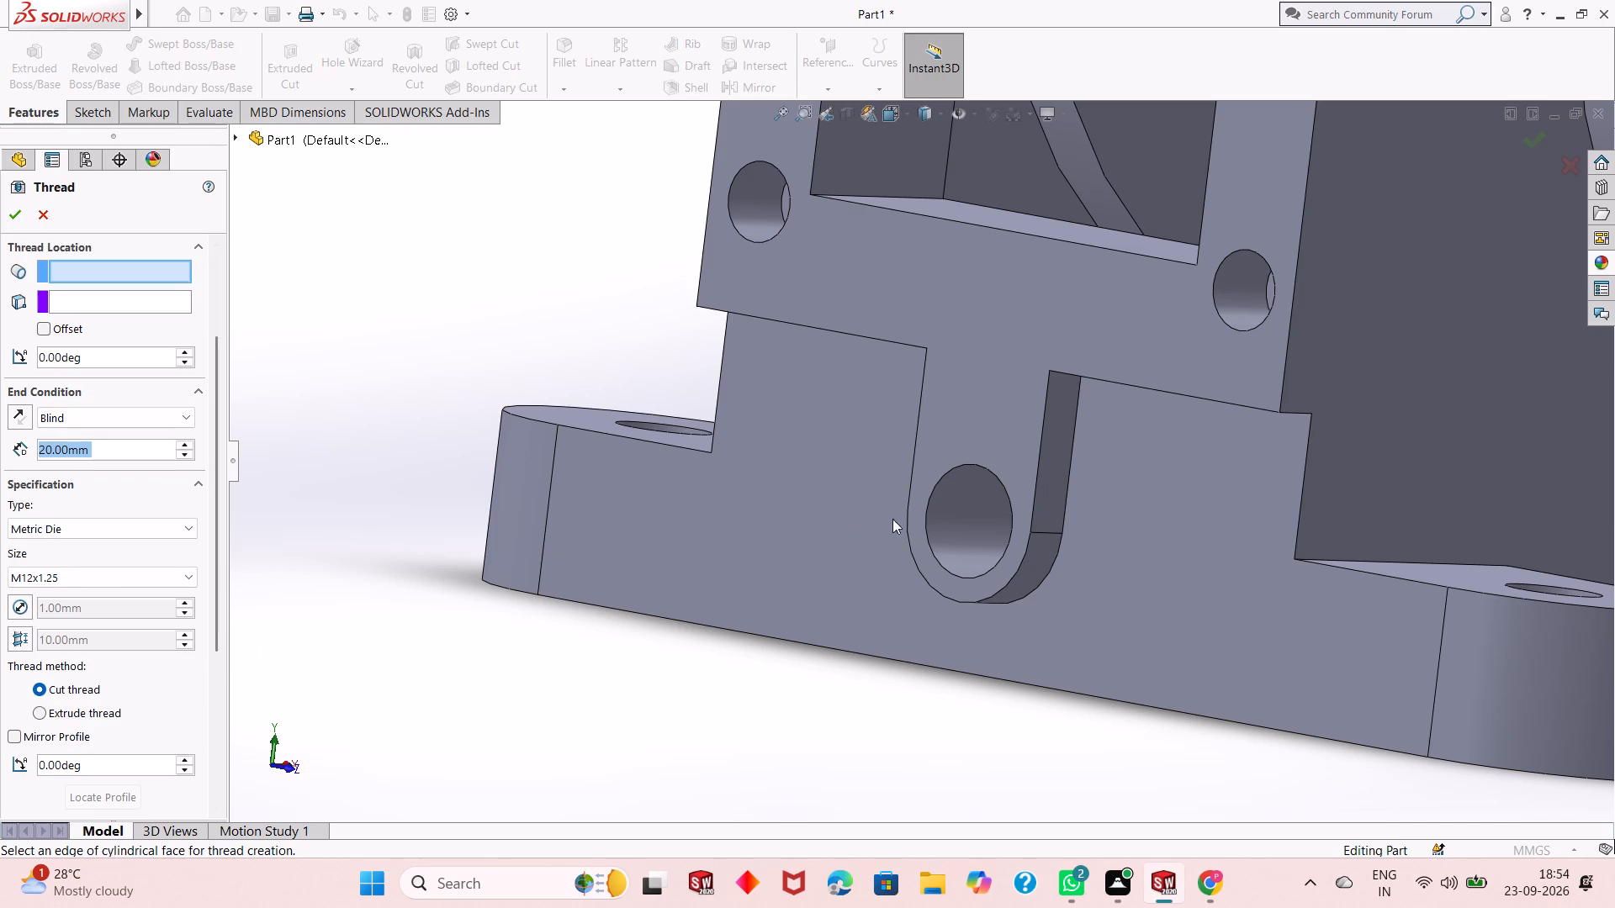
left_click(927, 509)
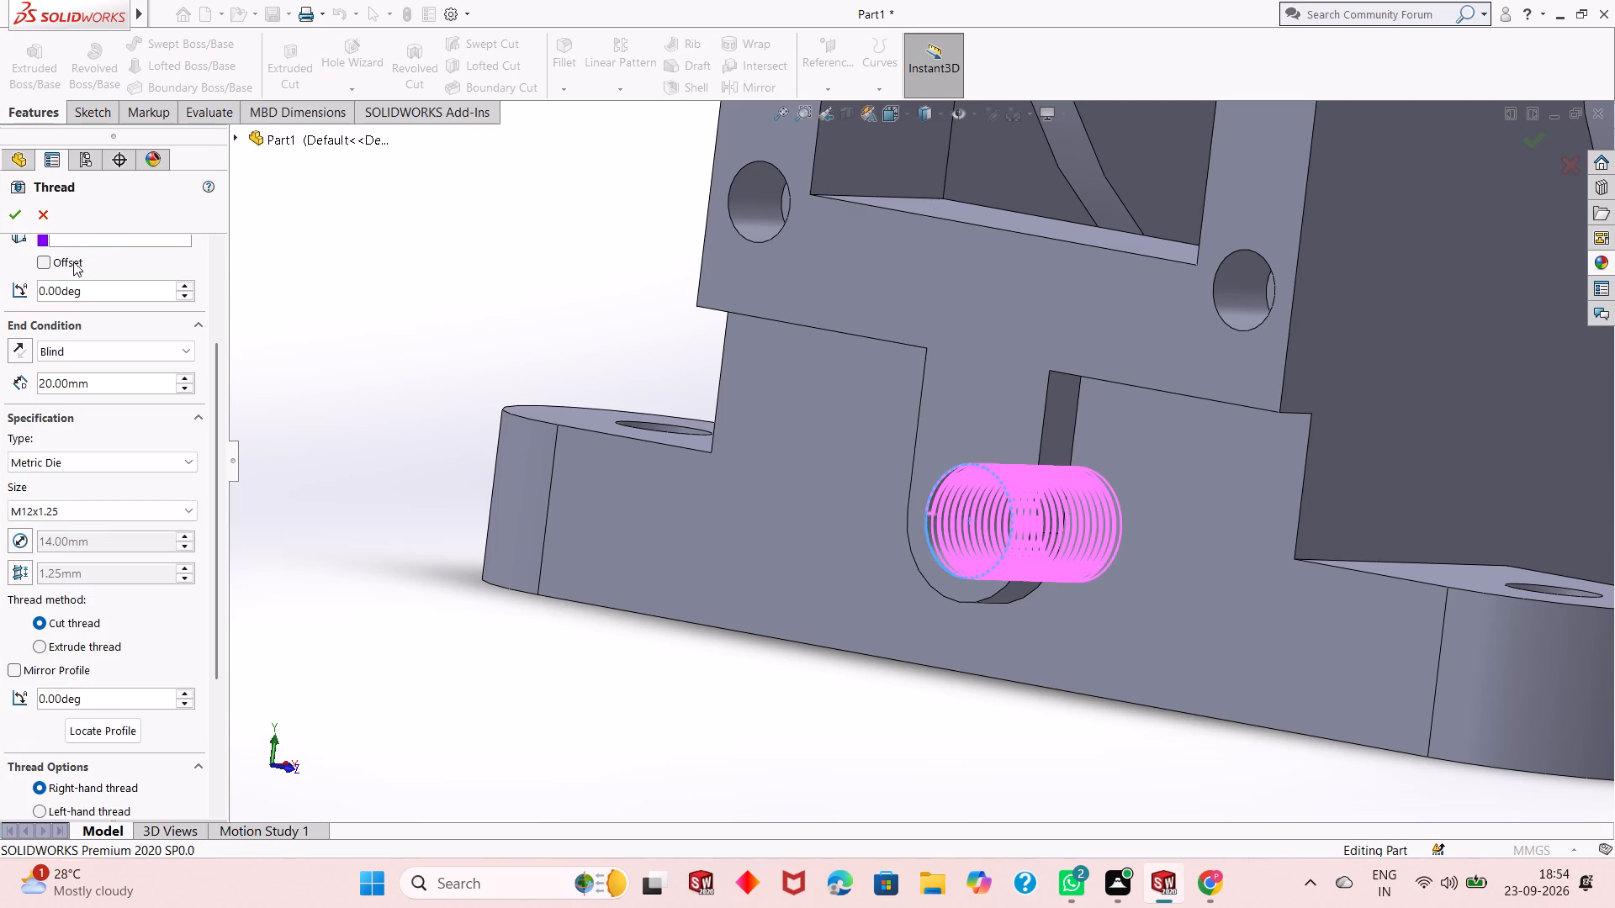
left_click(14, 211)
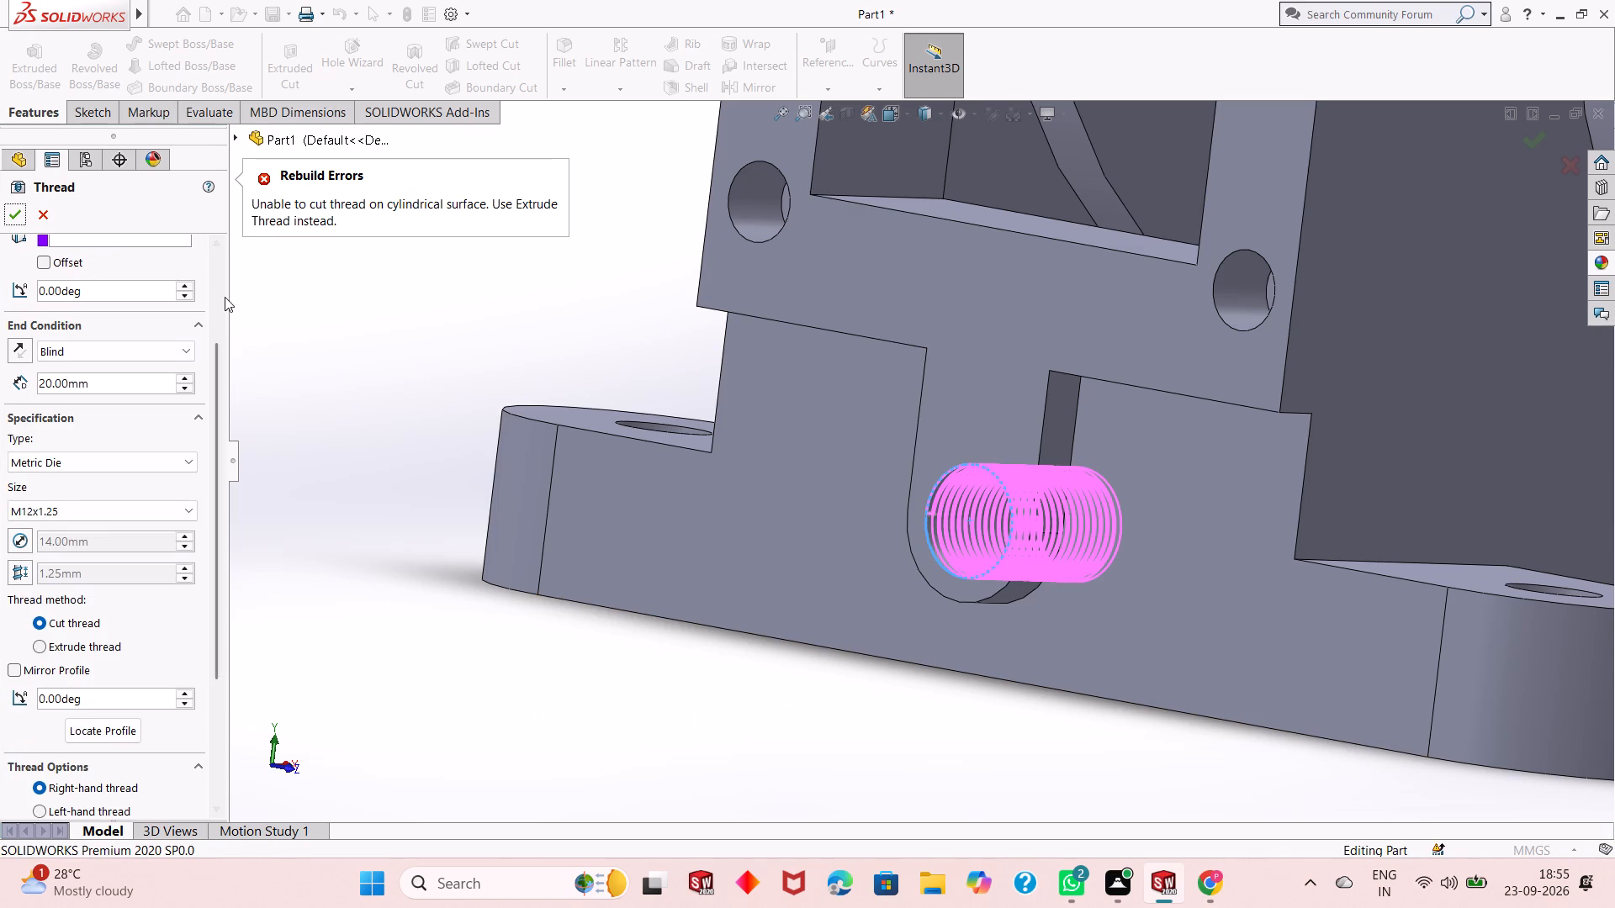
left_click(54, 652)
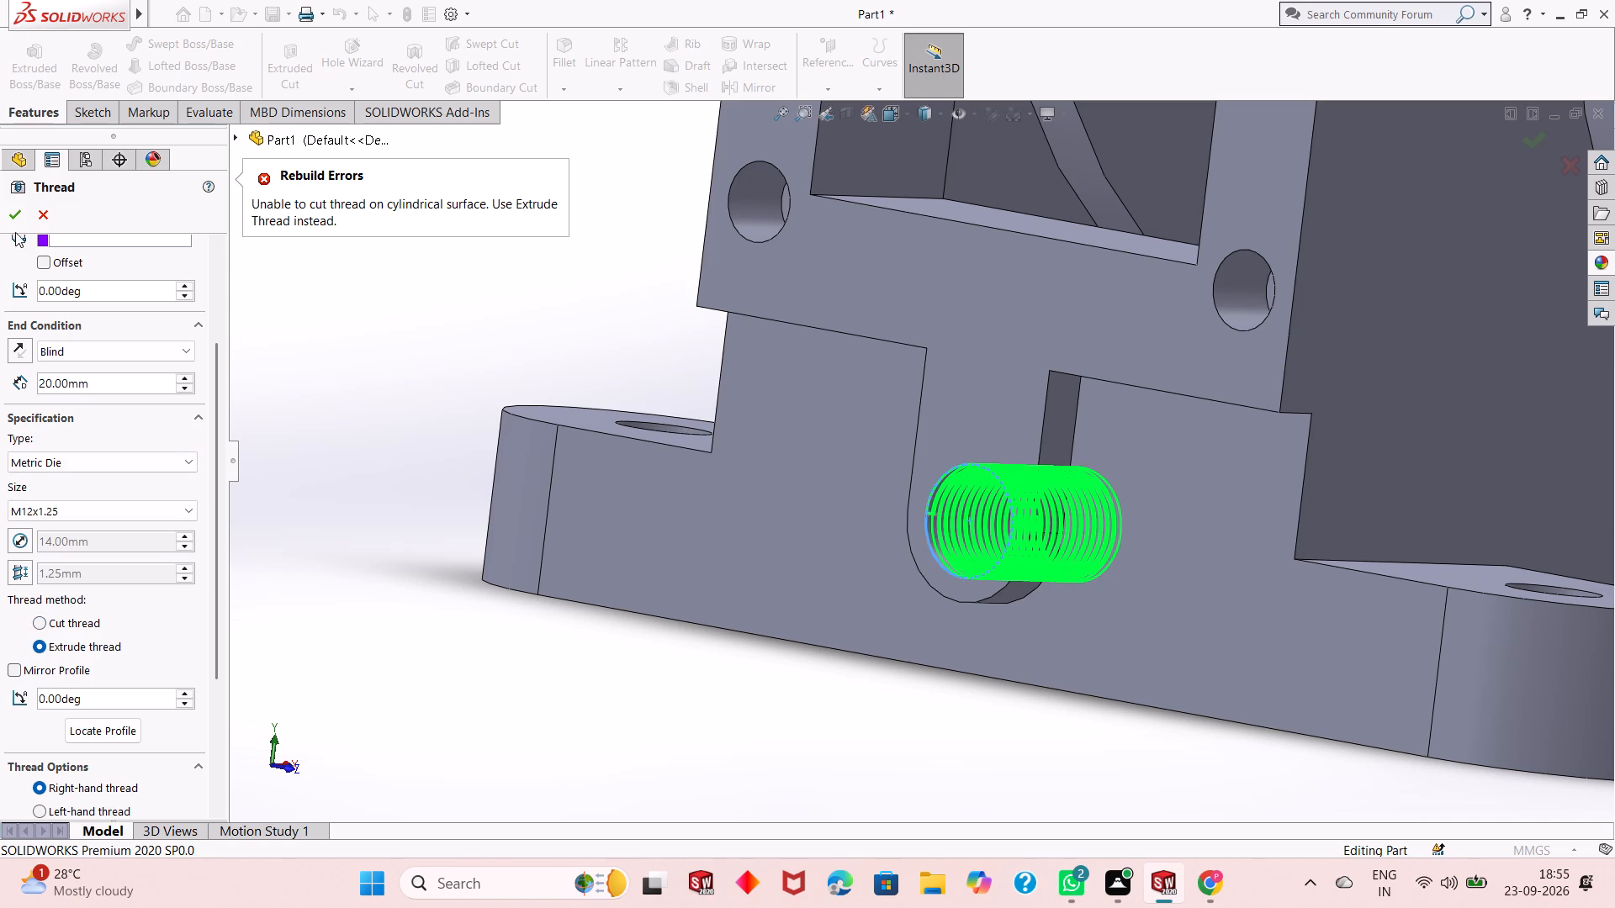
left_click(13, 213)
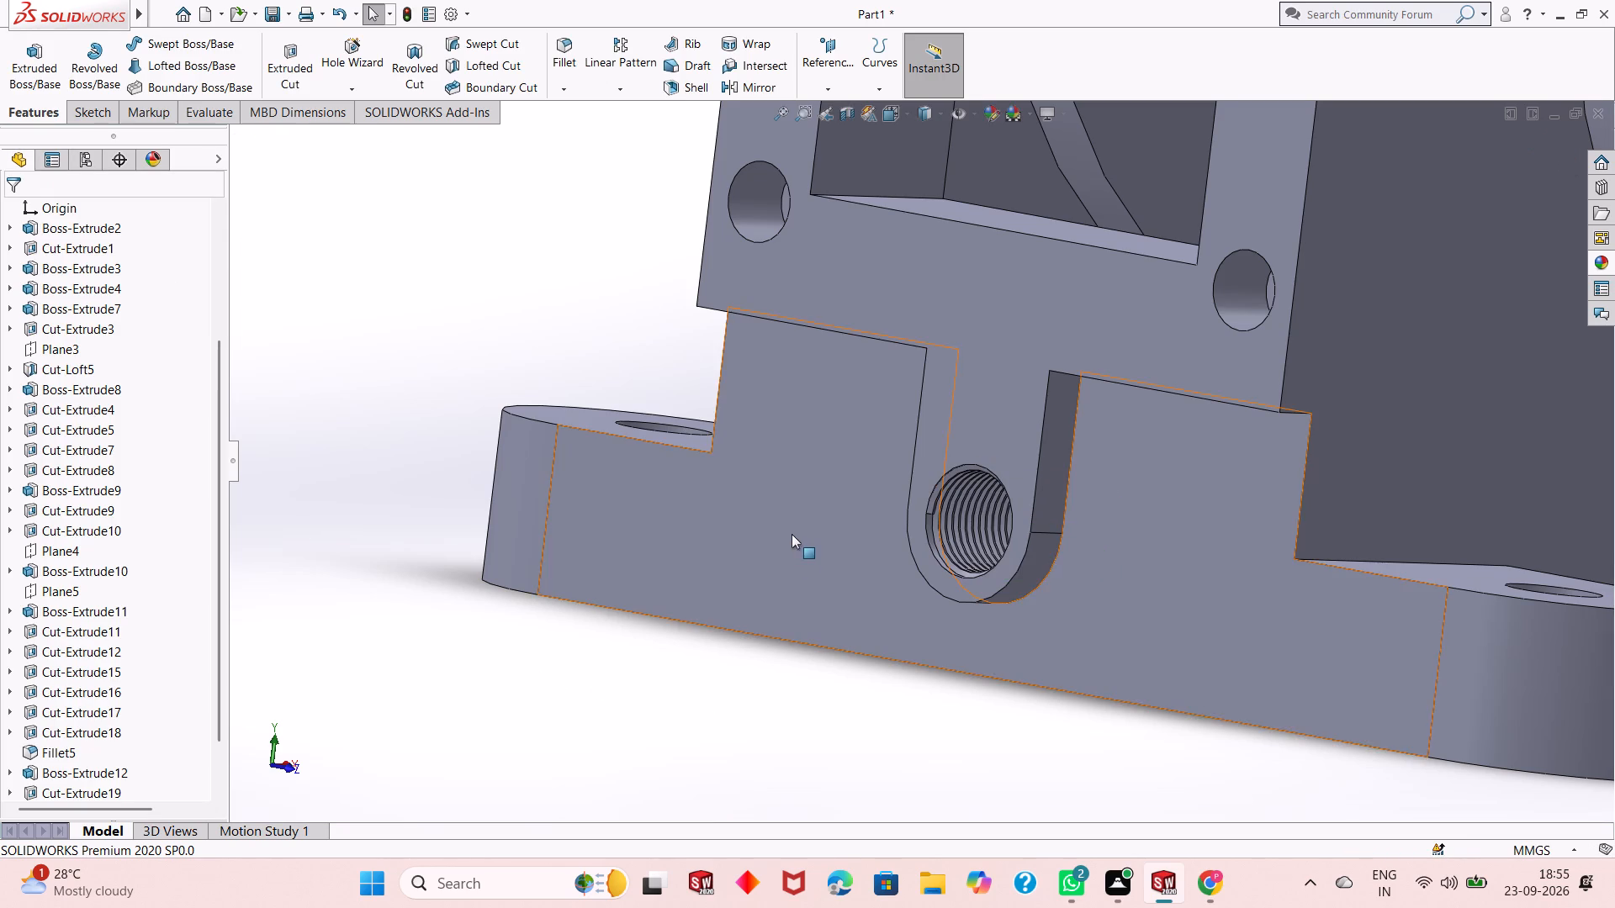
Edit the new thread in the tongue's hole and make it left-hand.
middle_click_drag(785, 543, 750, 613)
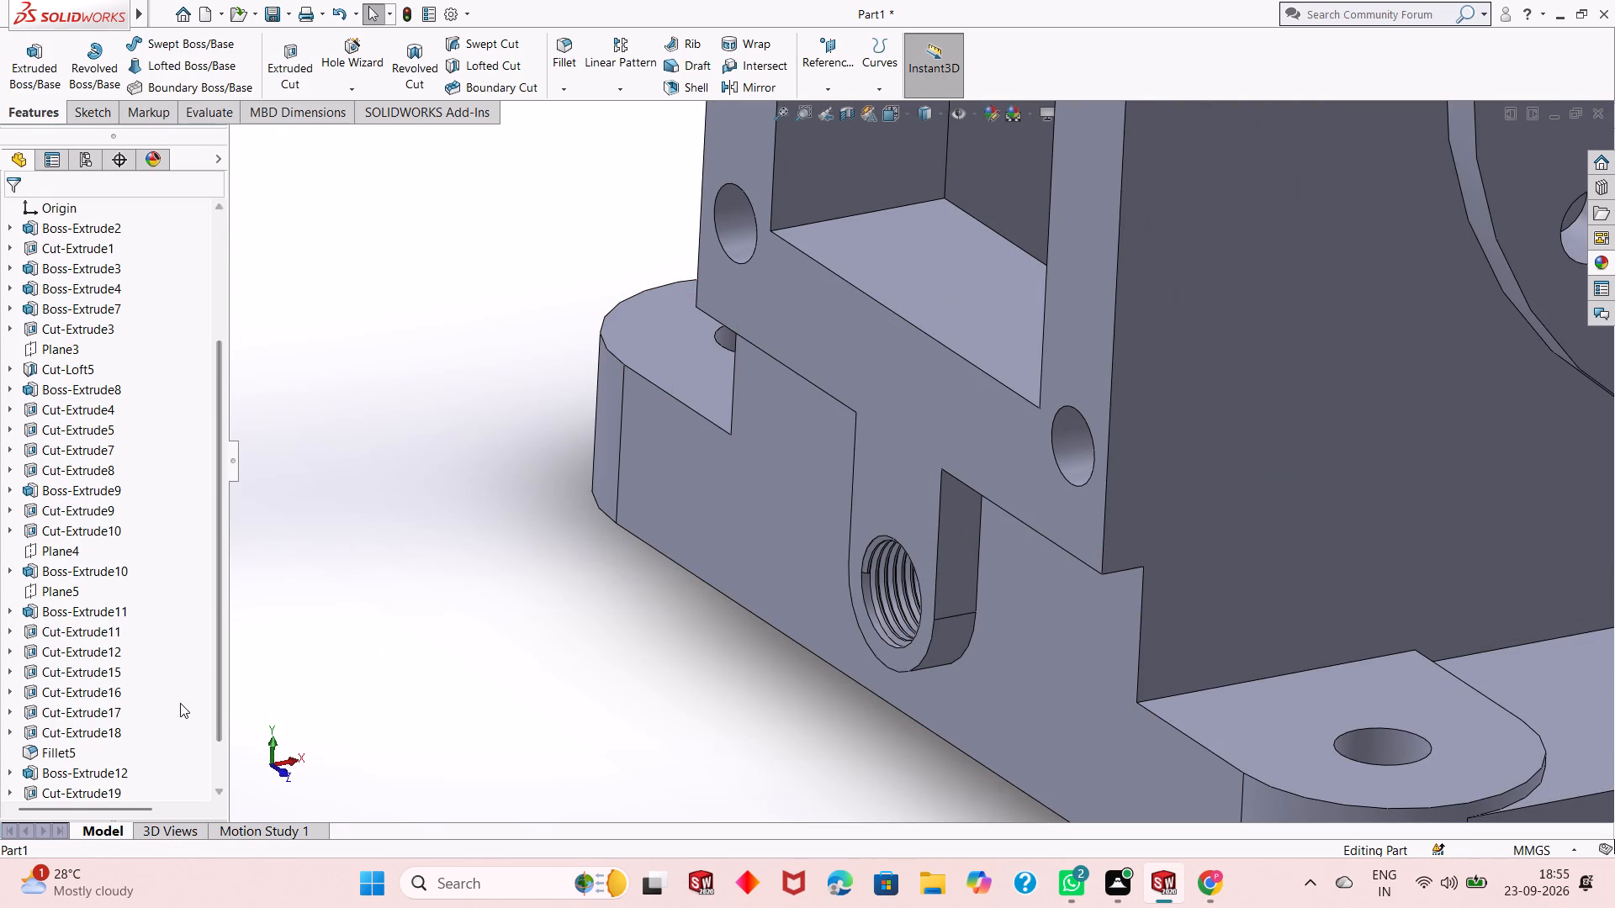
scroll(172, 705, "down", 5)
left_click(82, 774)
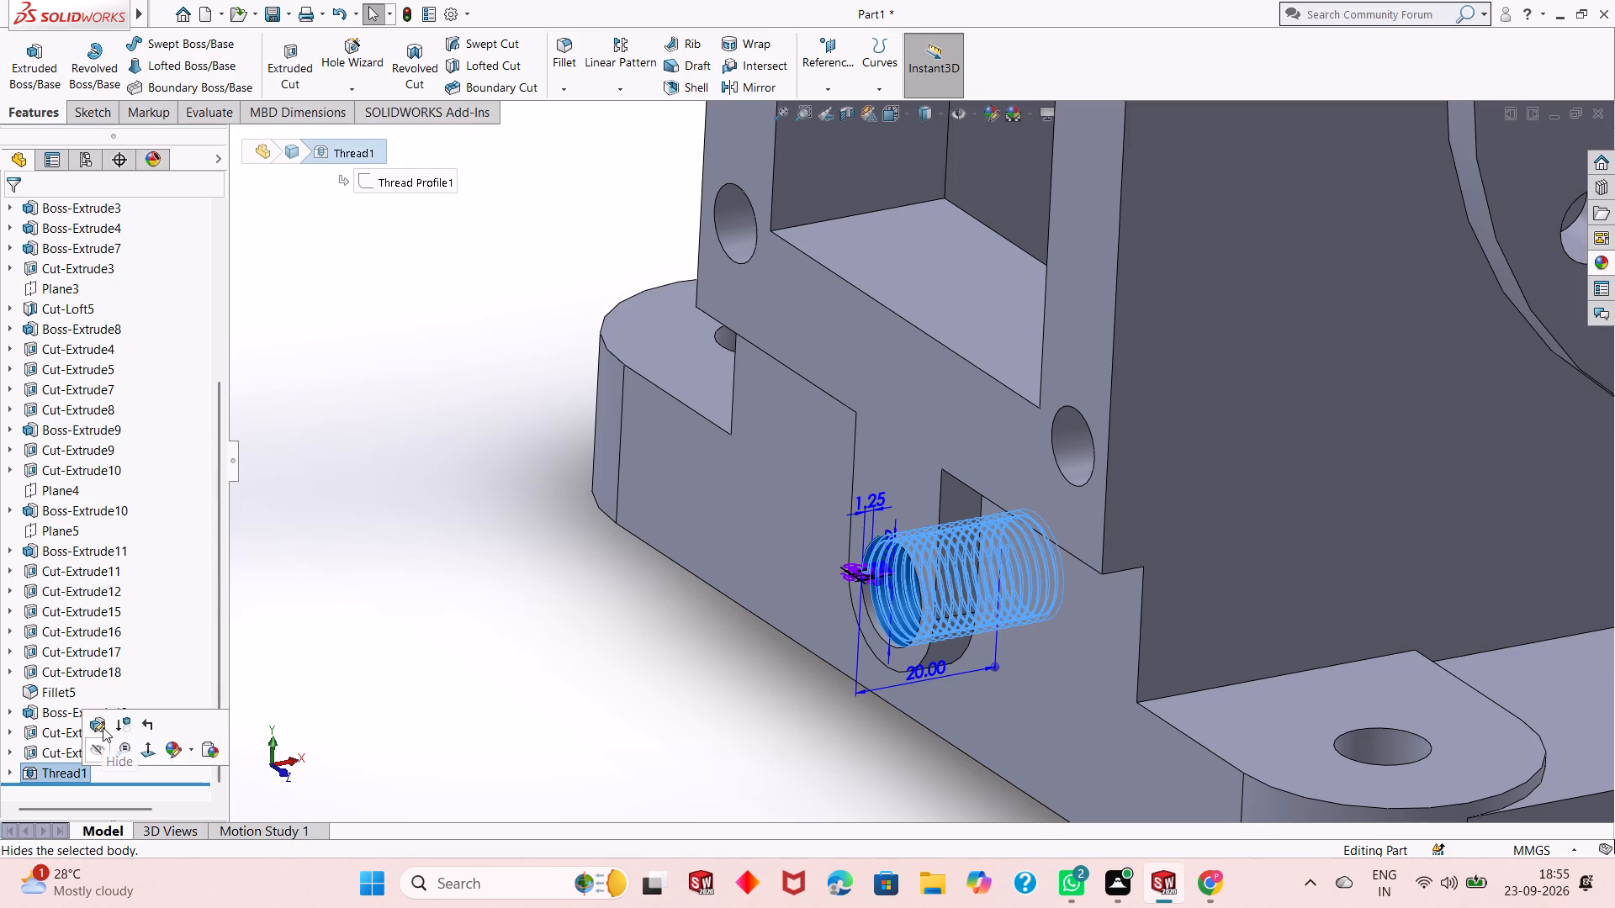
left_click(103, 727)
scroll(105, 643, "down", 1)
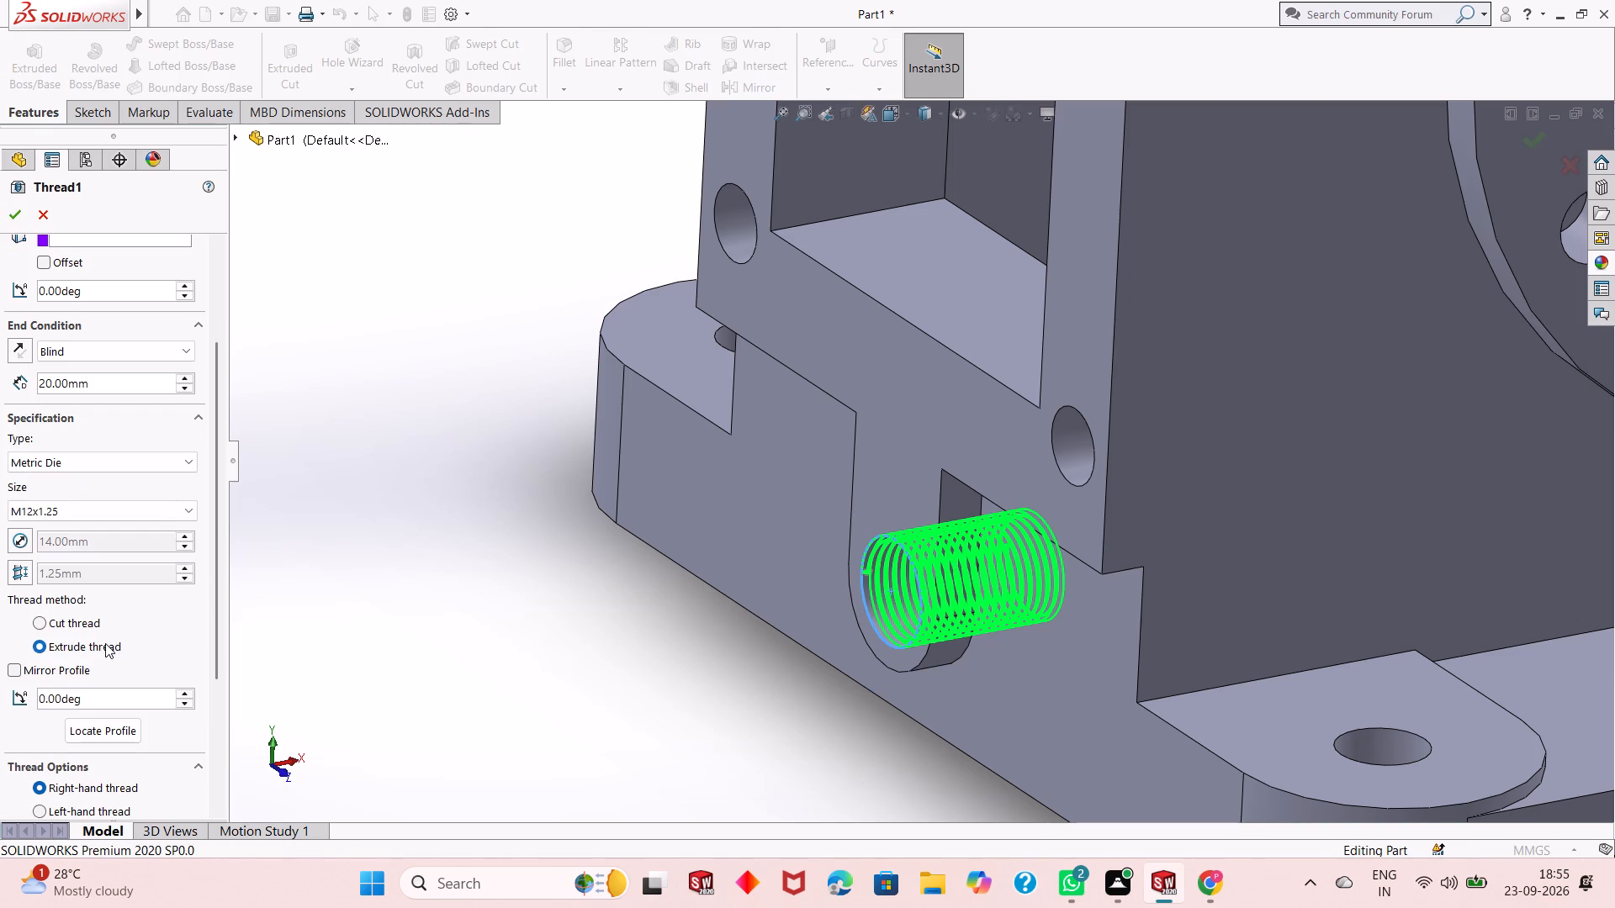
scroll(221, 645, "down", 4)
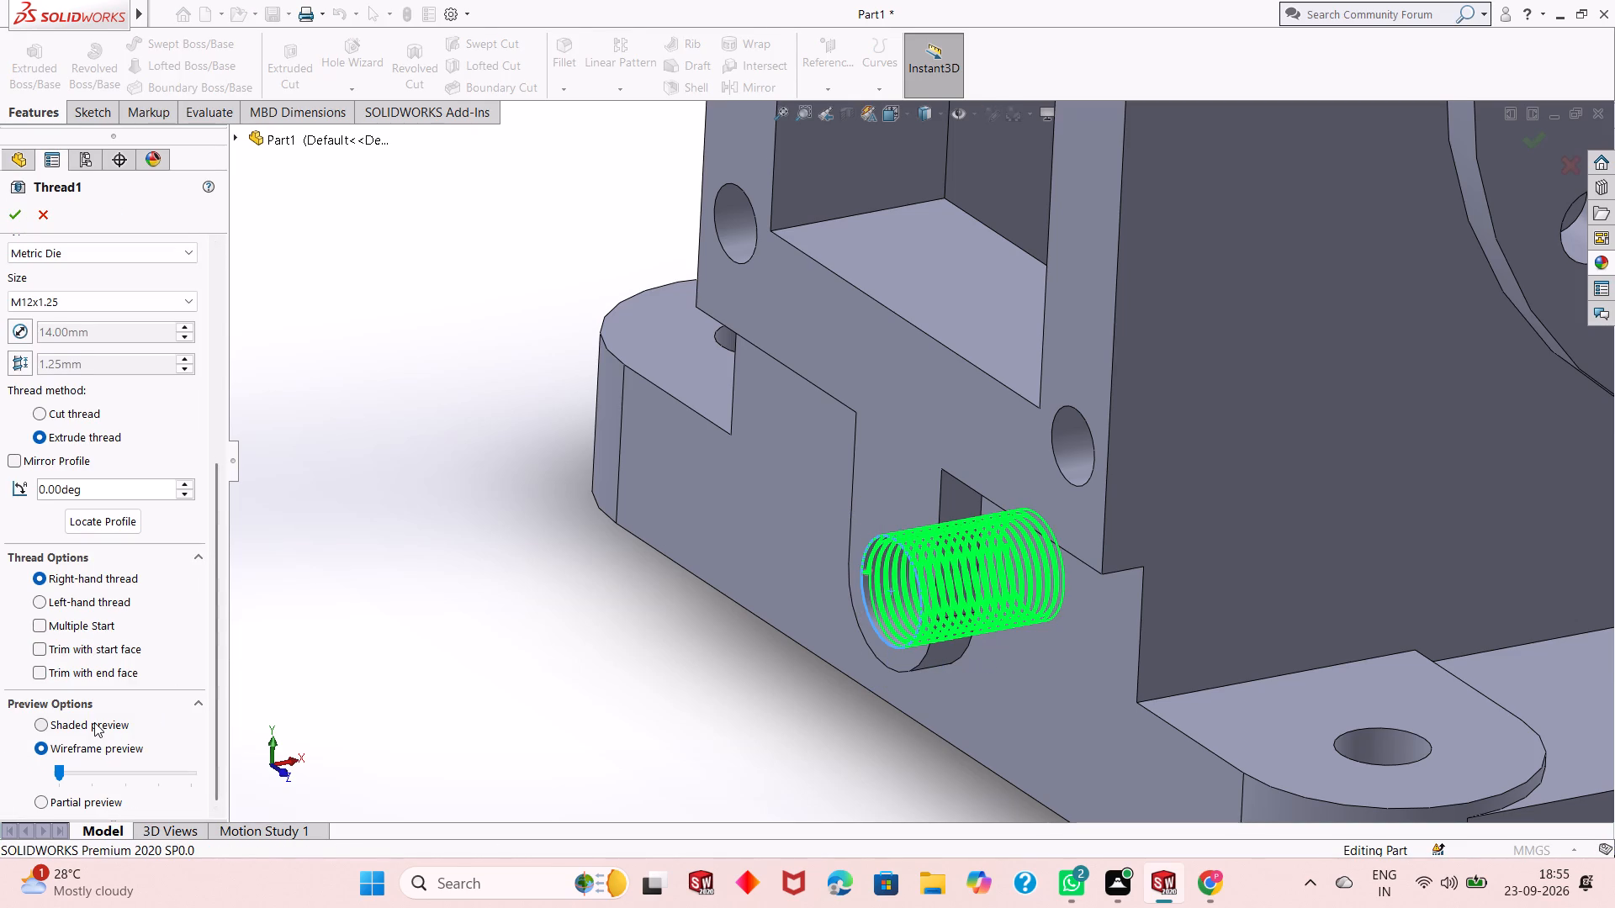
left_click(102, 603)
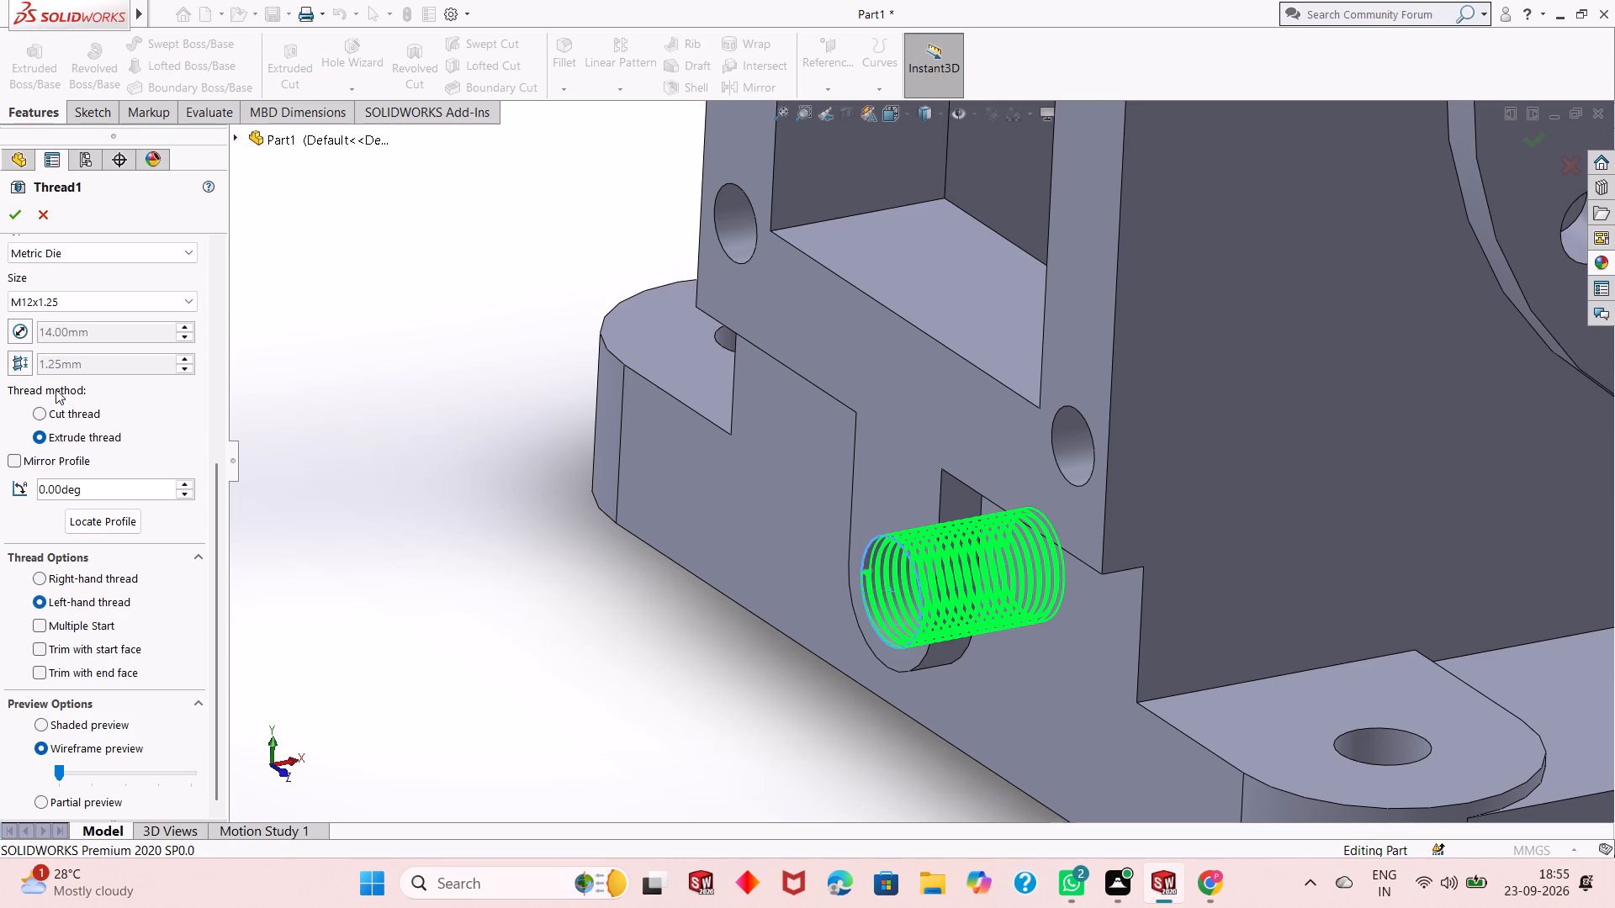
left_click(18, 223)
left_click(609, 631)
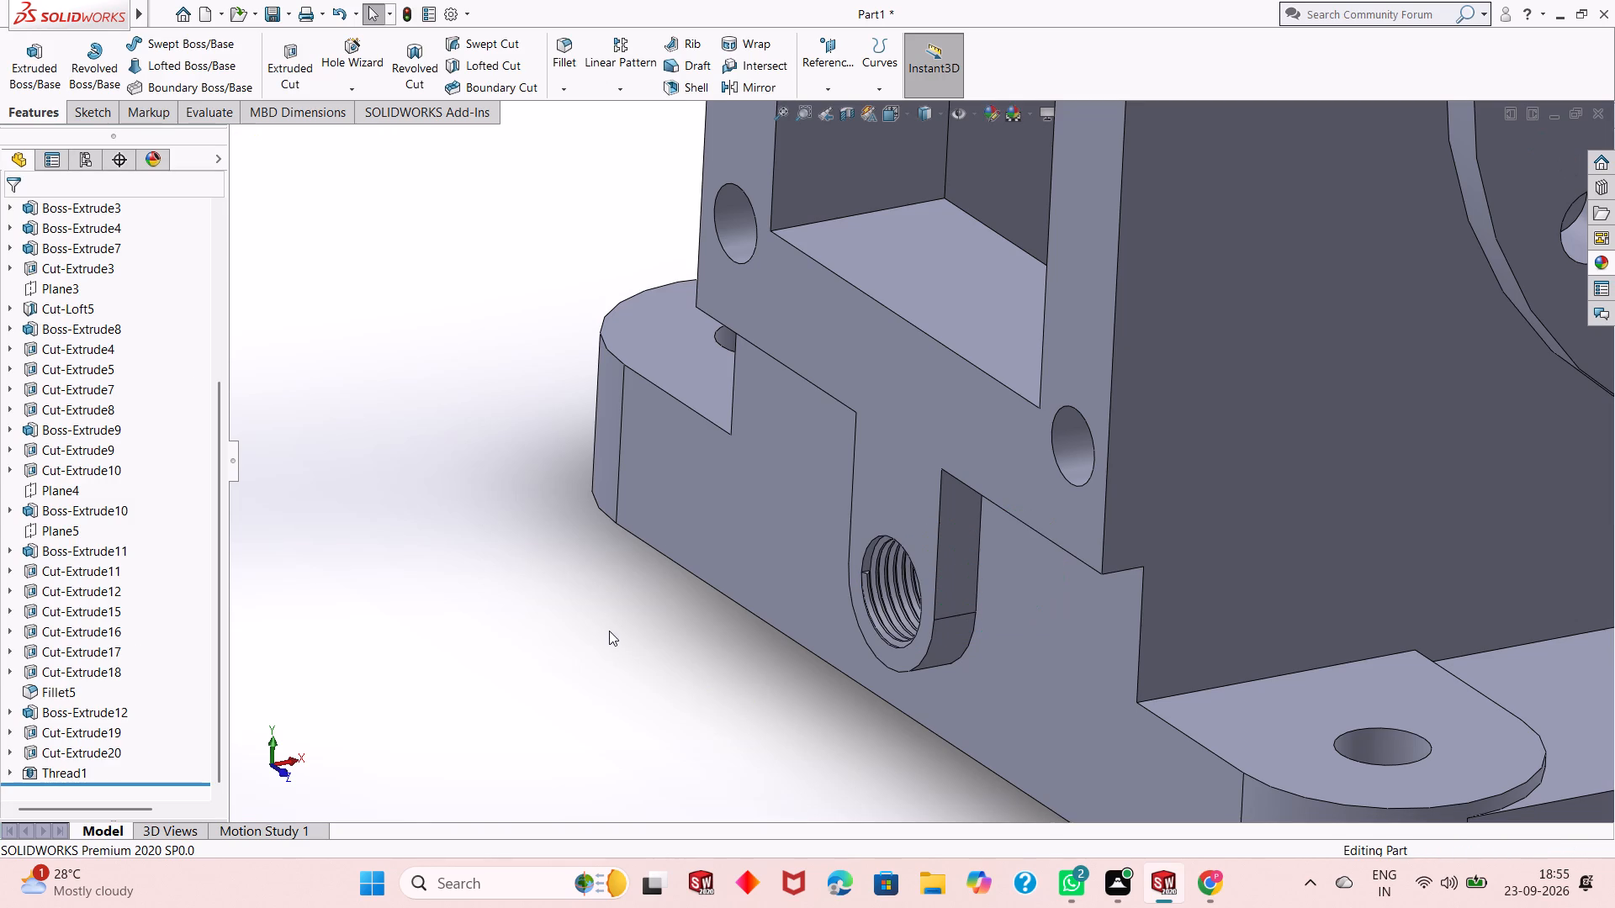
Examine the threaded hole up close and the whole housing from the end face and side.
middle_click_drag(630, 630, 692, 622)
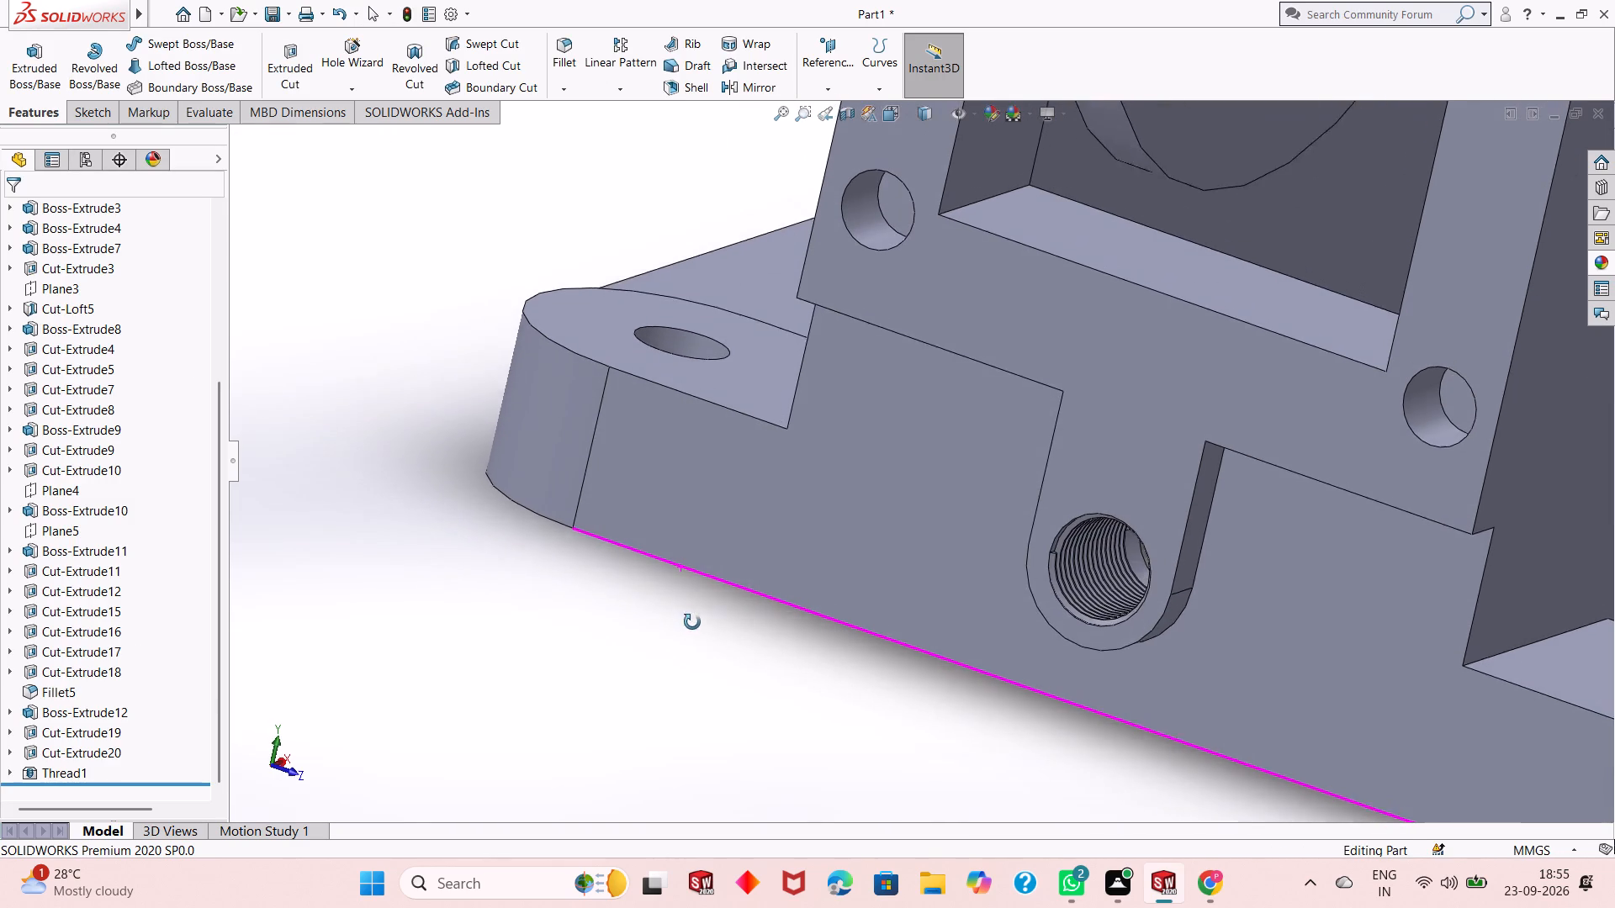
middle_click_drag(692, 622, 692, 650)
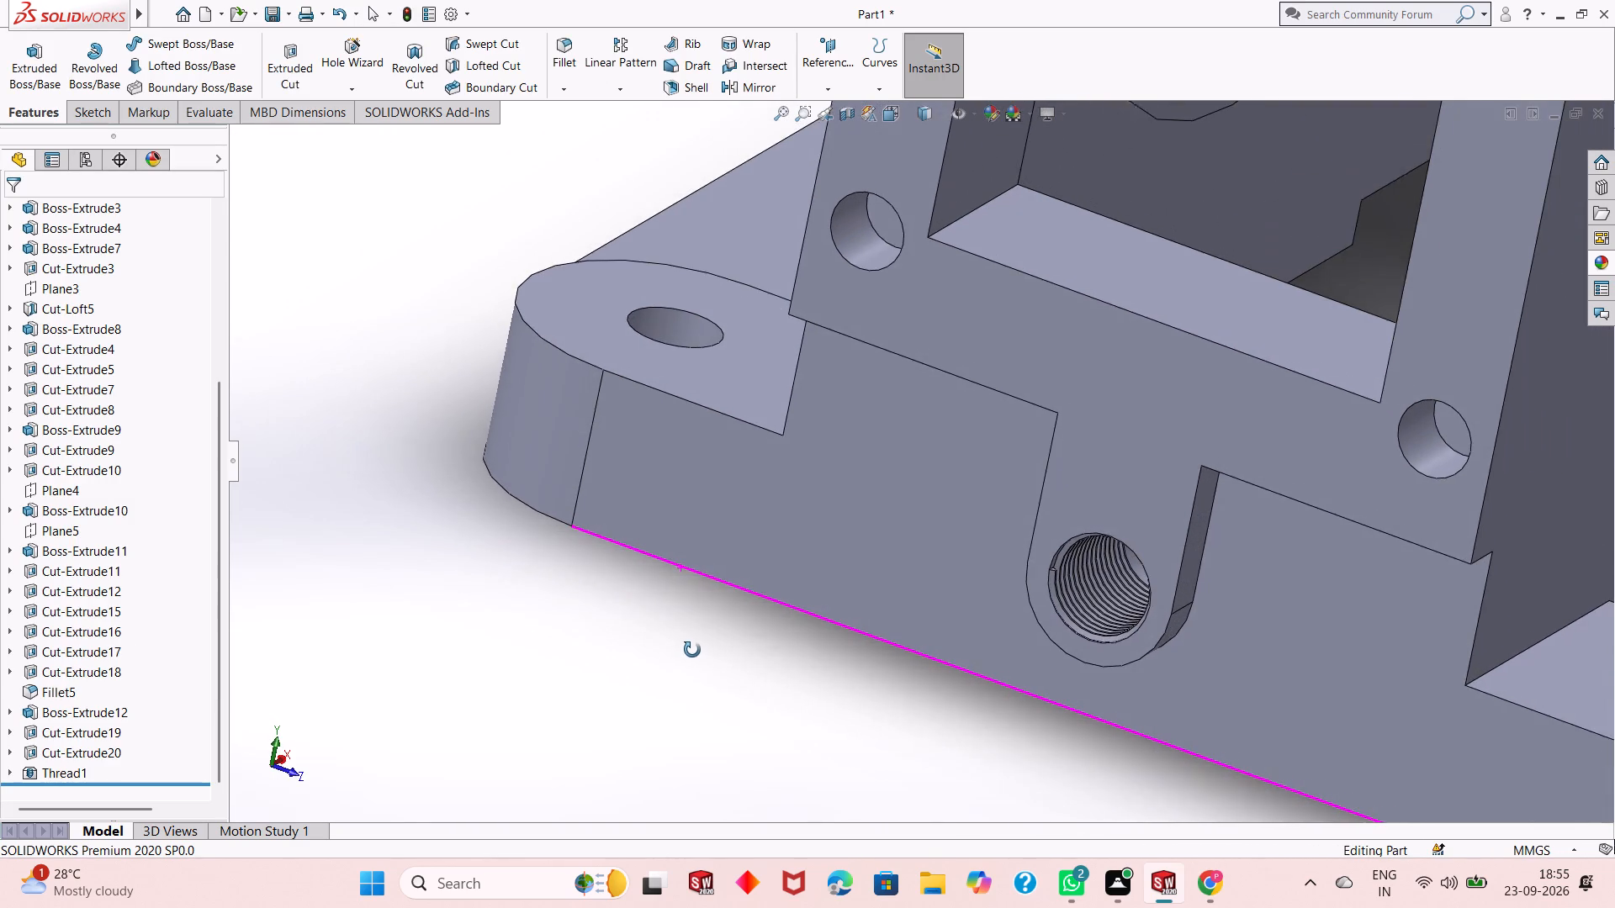
middle_click_drag(692, 650, 601, 621)
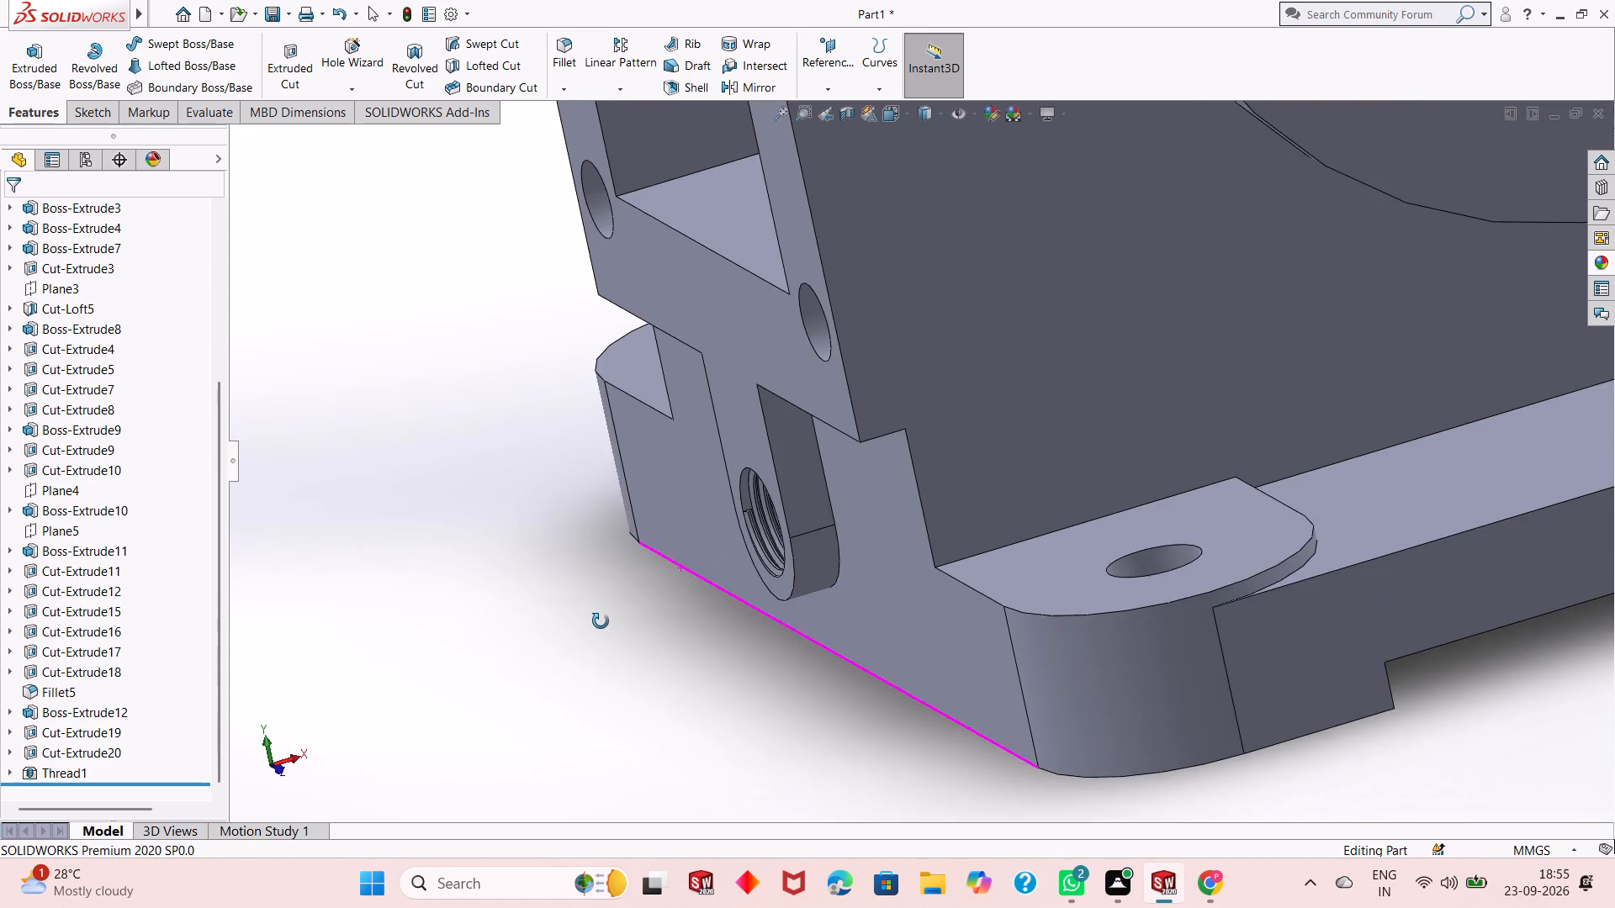
middle_click_drag(601, 621, 626, 610)
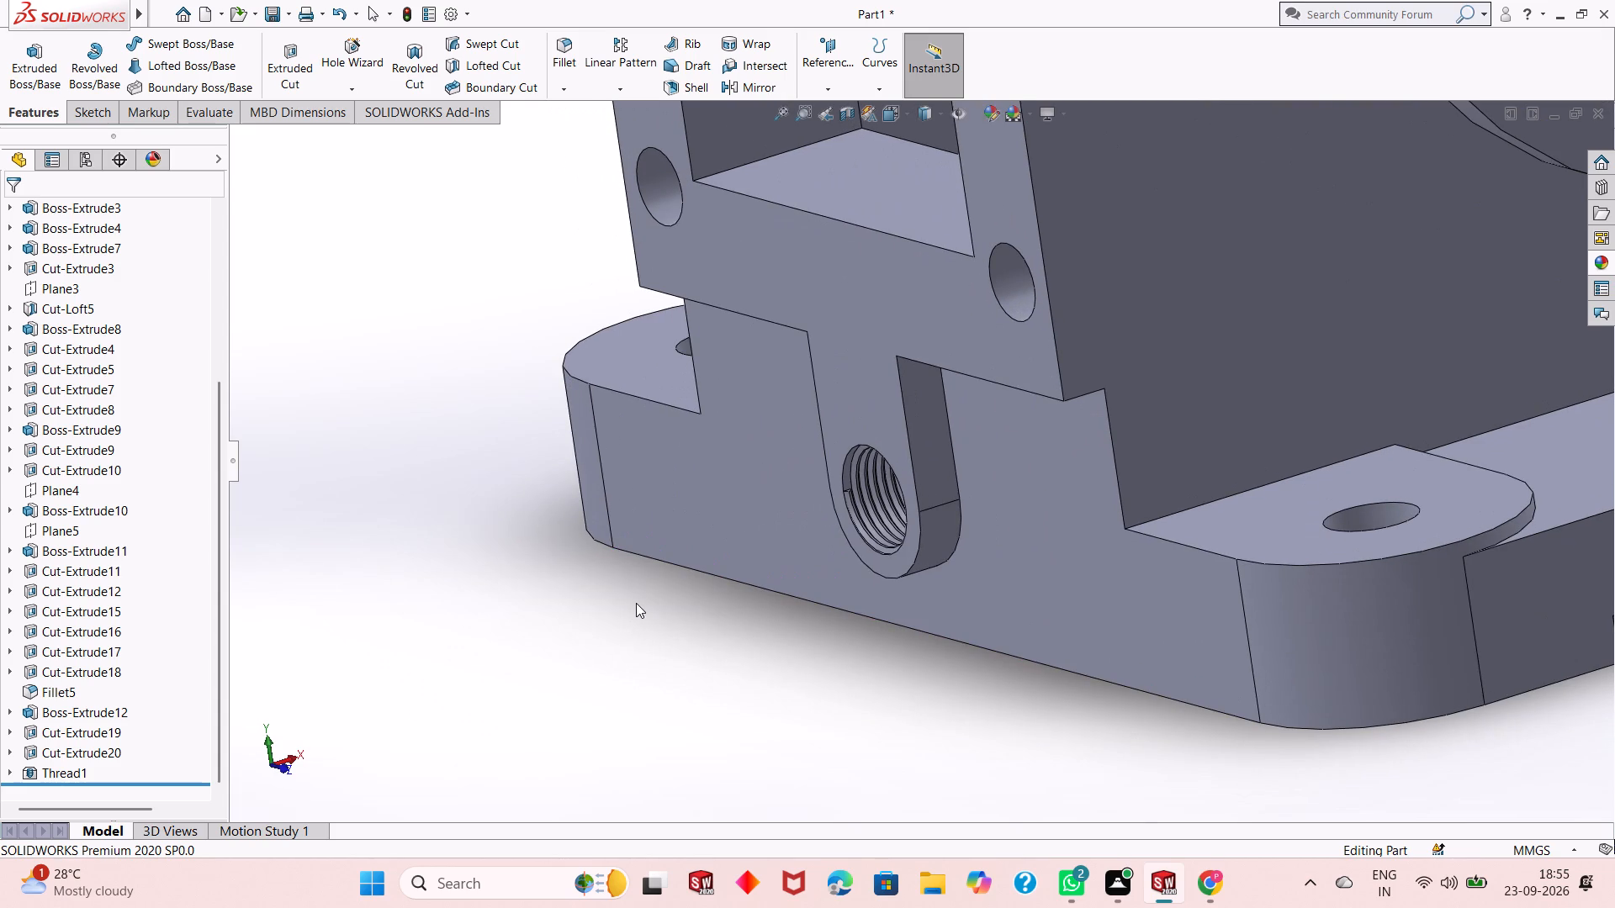
scroll(619, 636, "up", 3)
scroll(896, 483, "down", 1)
middle_click_drag(896, 499, 925, 495)
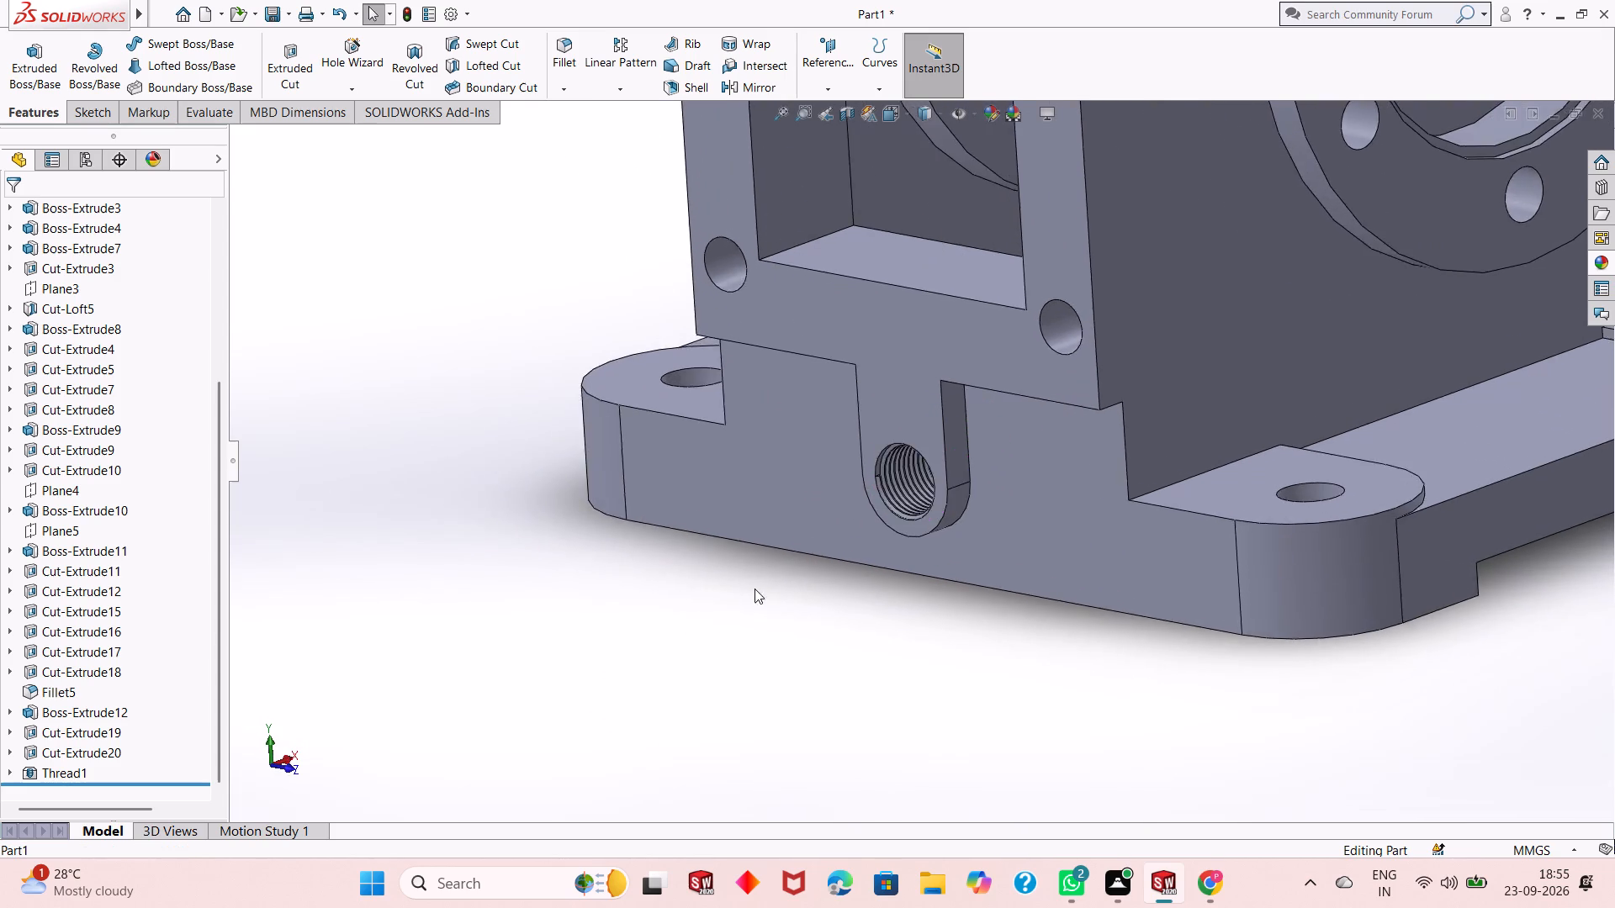
scroll(715, 637, "up", 2)
scroll(877, 367, "down", 3)
scroll(886, 744, "up", 4)
middle_click_drag(886, 737, 904, 803)
scroll(928, 691, "up", 1)
scroll(1046, 525, "down", 2)
scroll(1013, 571, "up", 3)
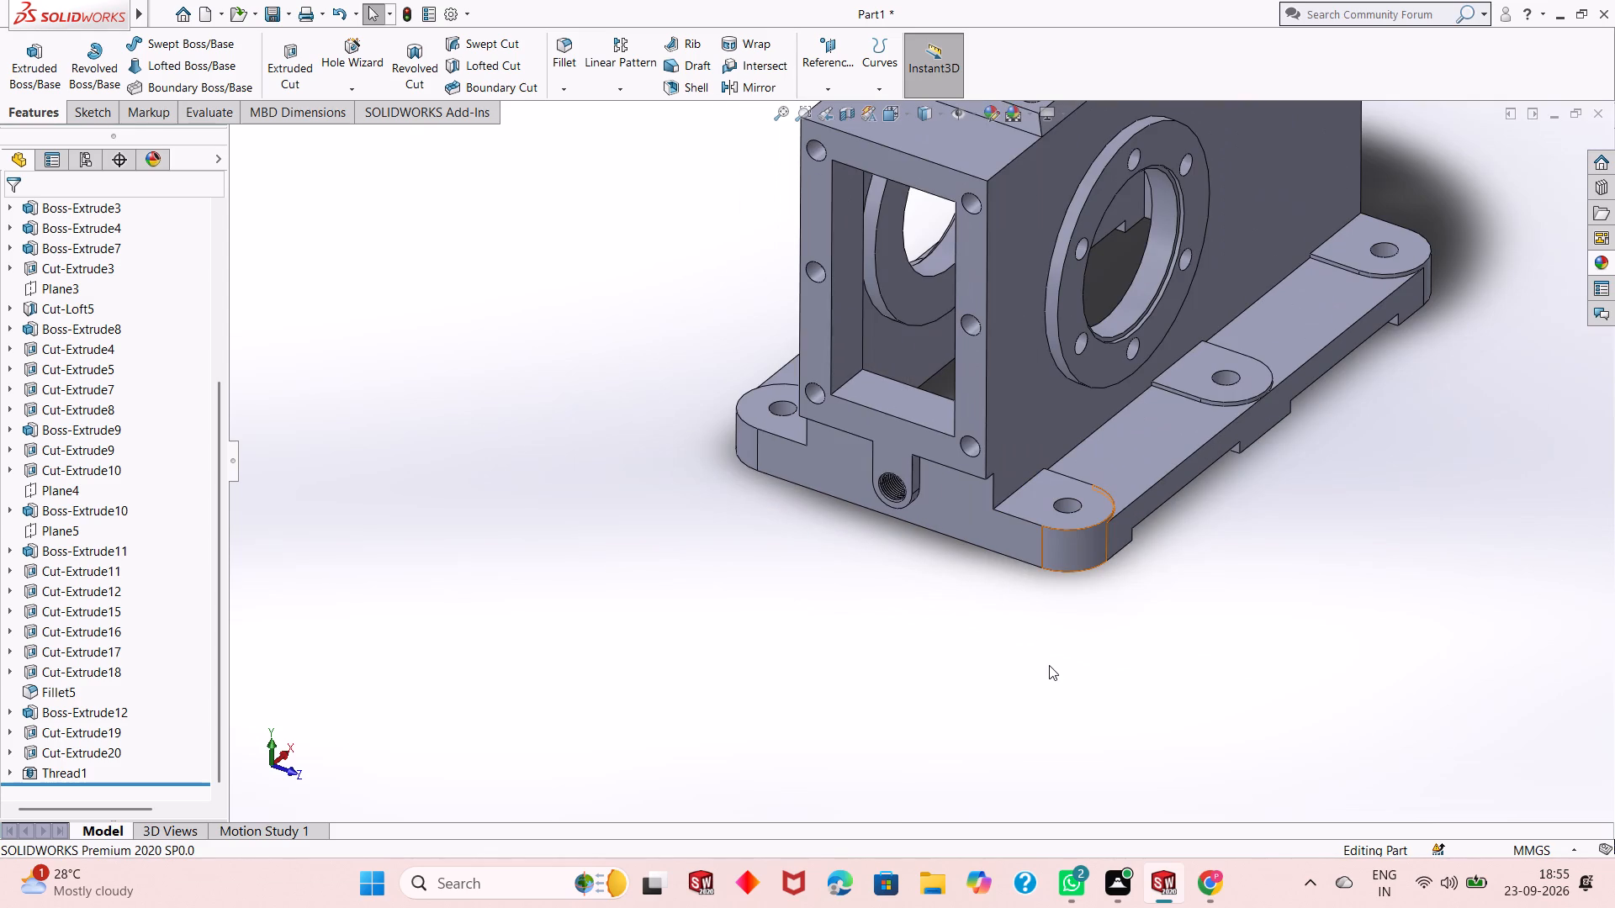
scroll(967, 671, "up", 2)
scroll(1037, 132, "down", 3)
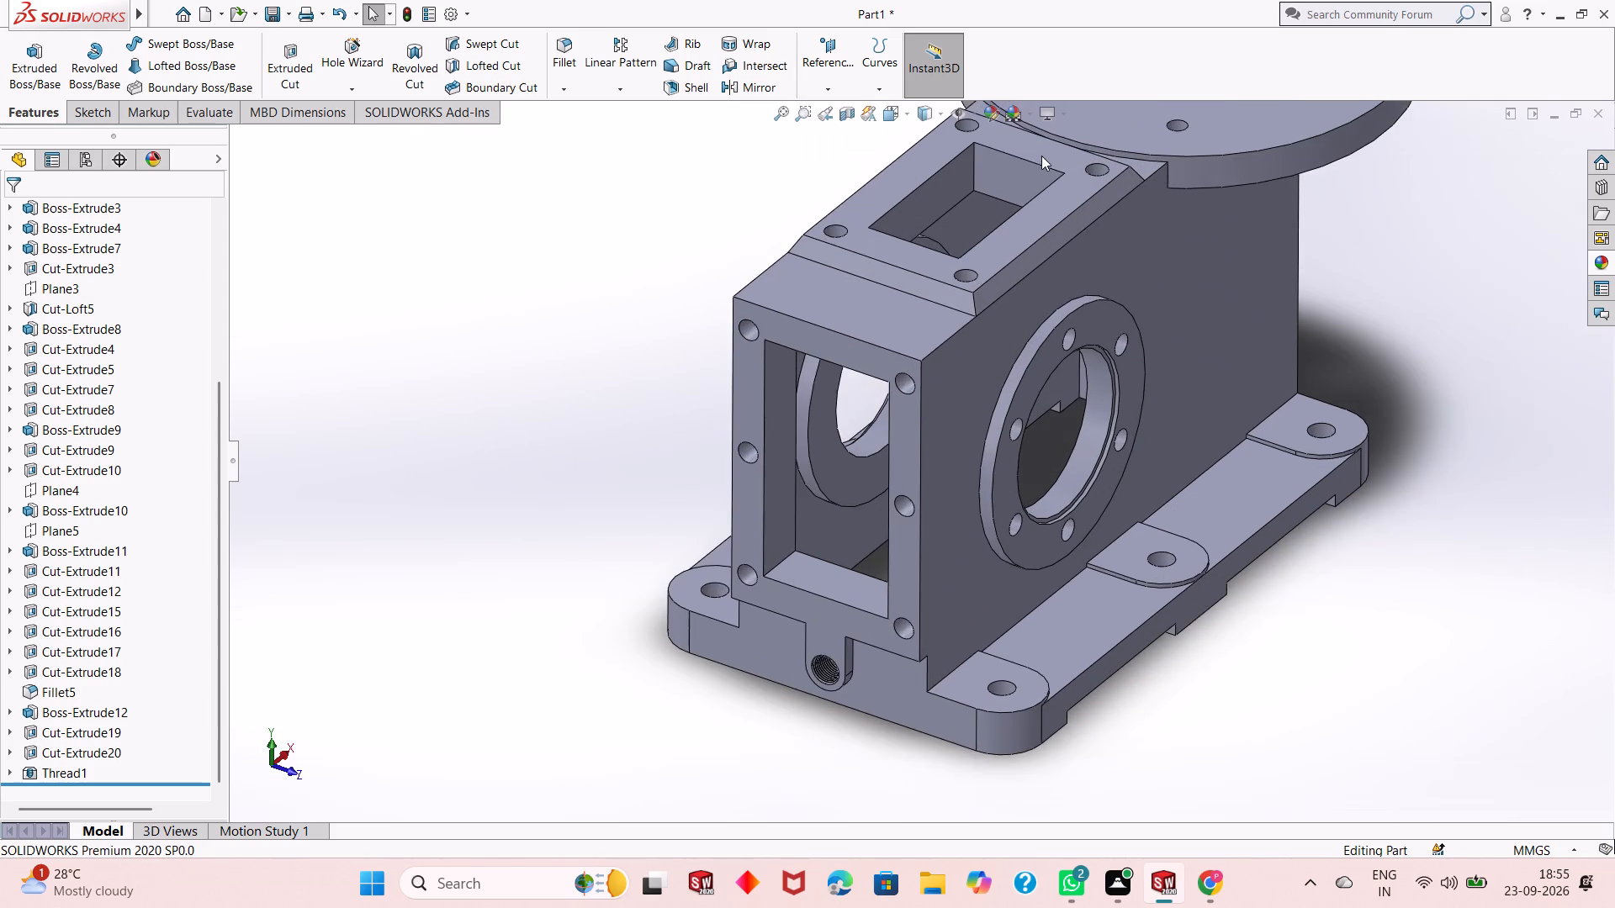
scroll(1012, 436, "up", 3)
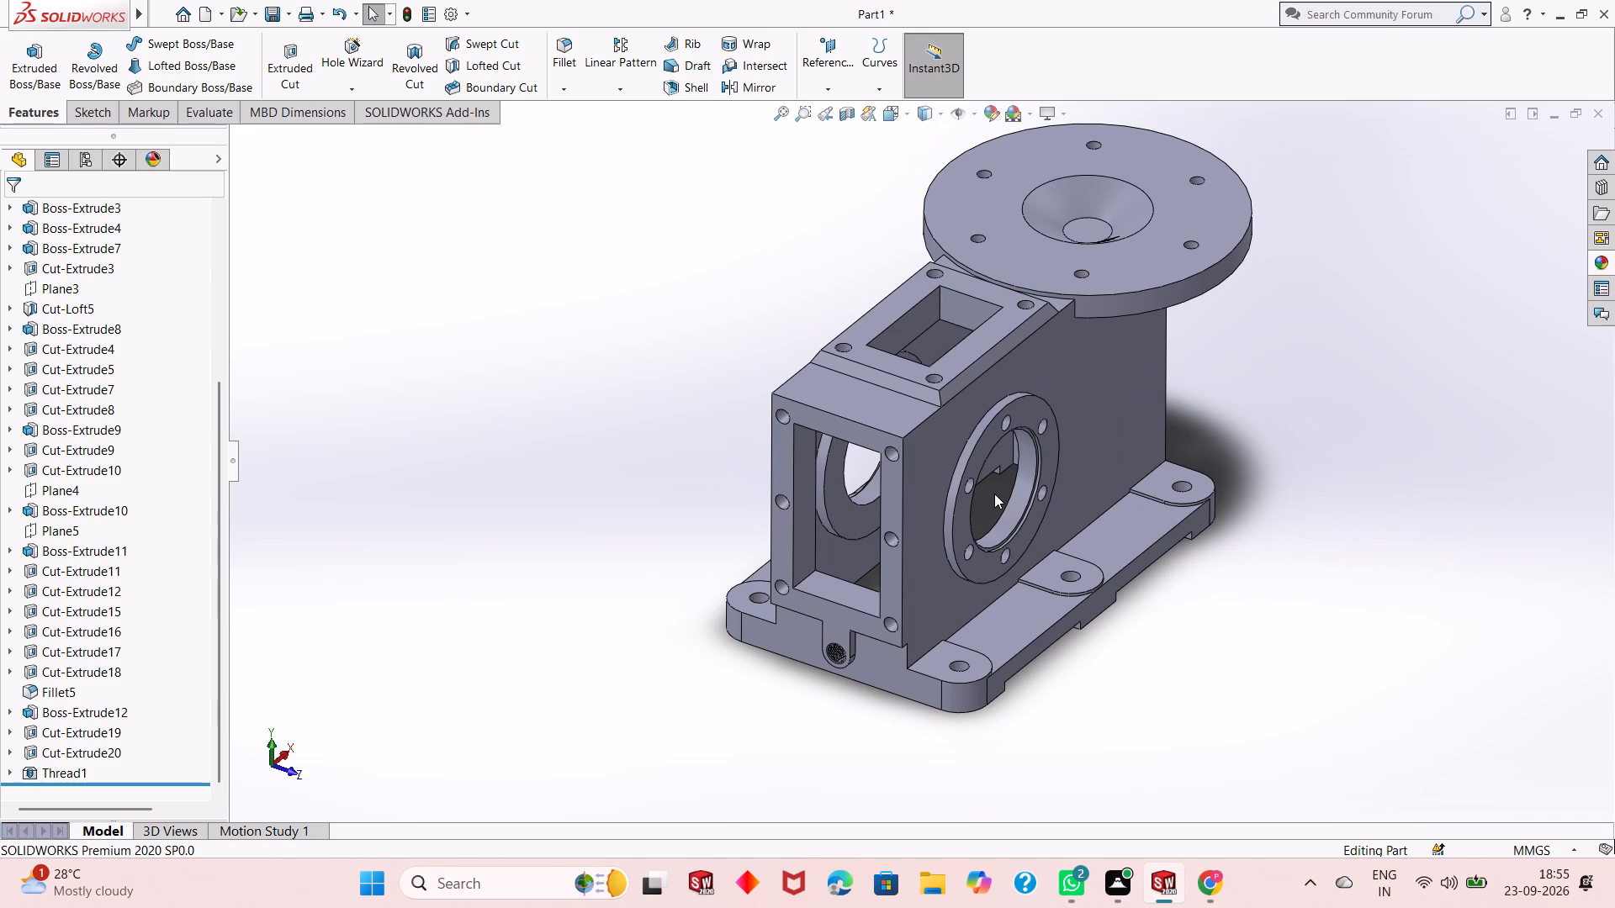
scroll(858, 659, "down", 2)
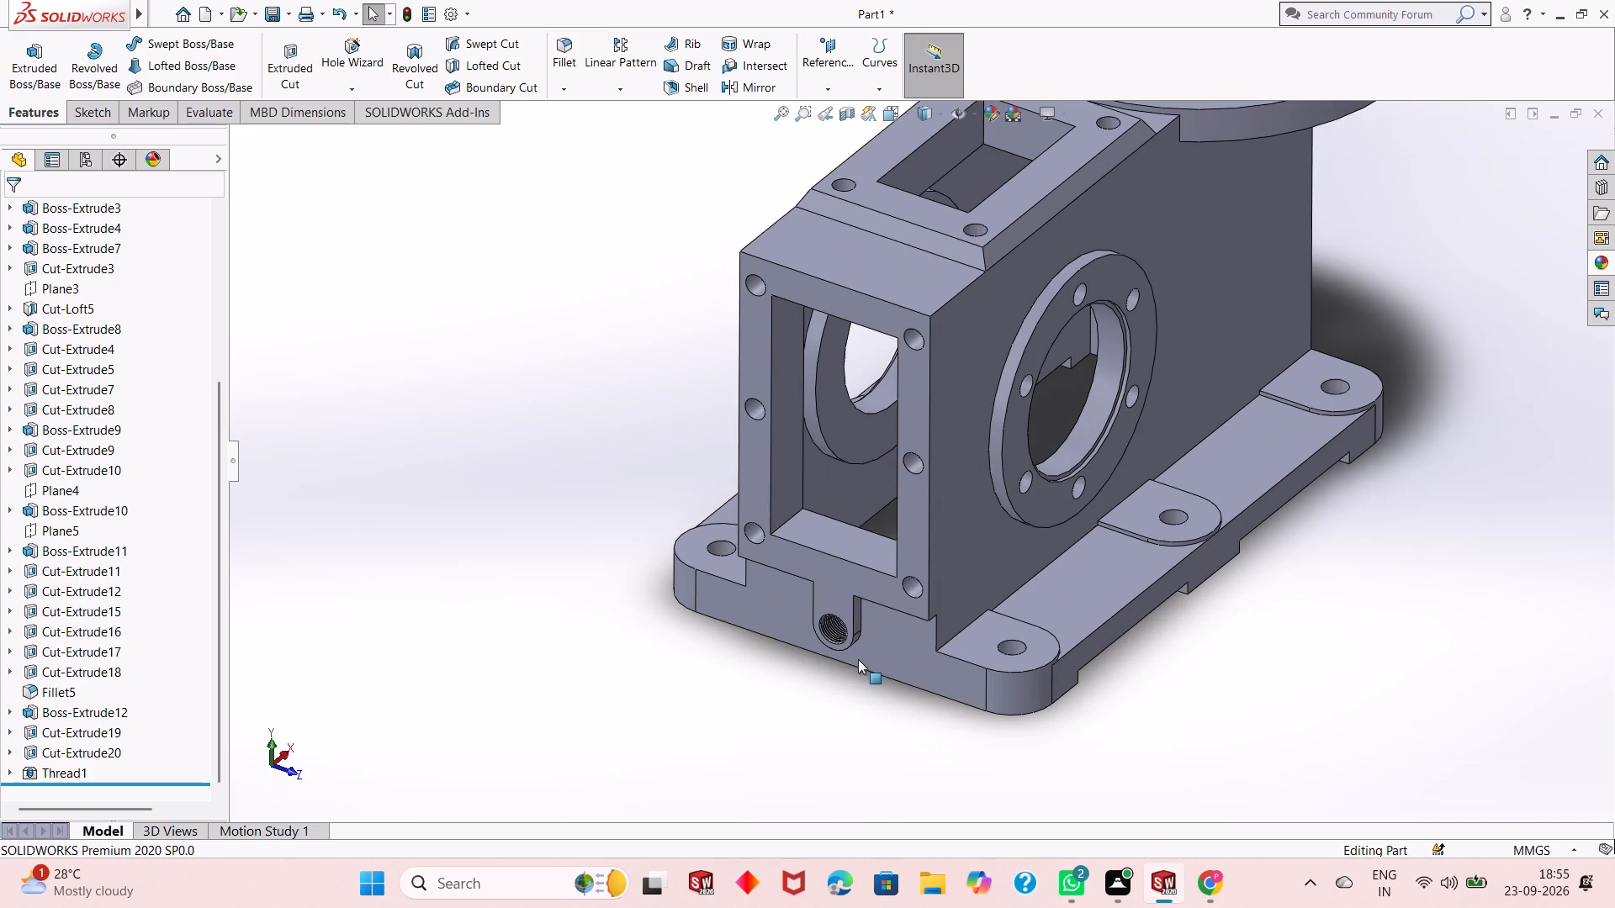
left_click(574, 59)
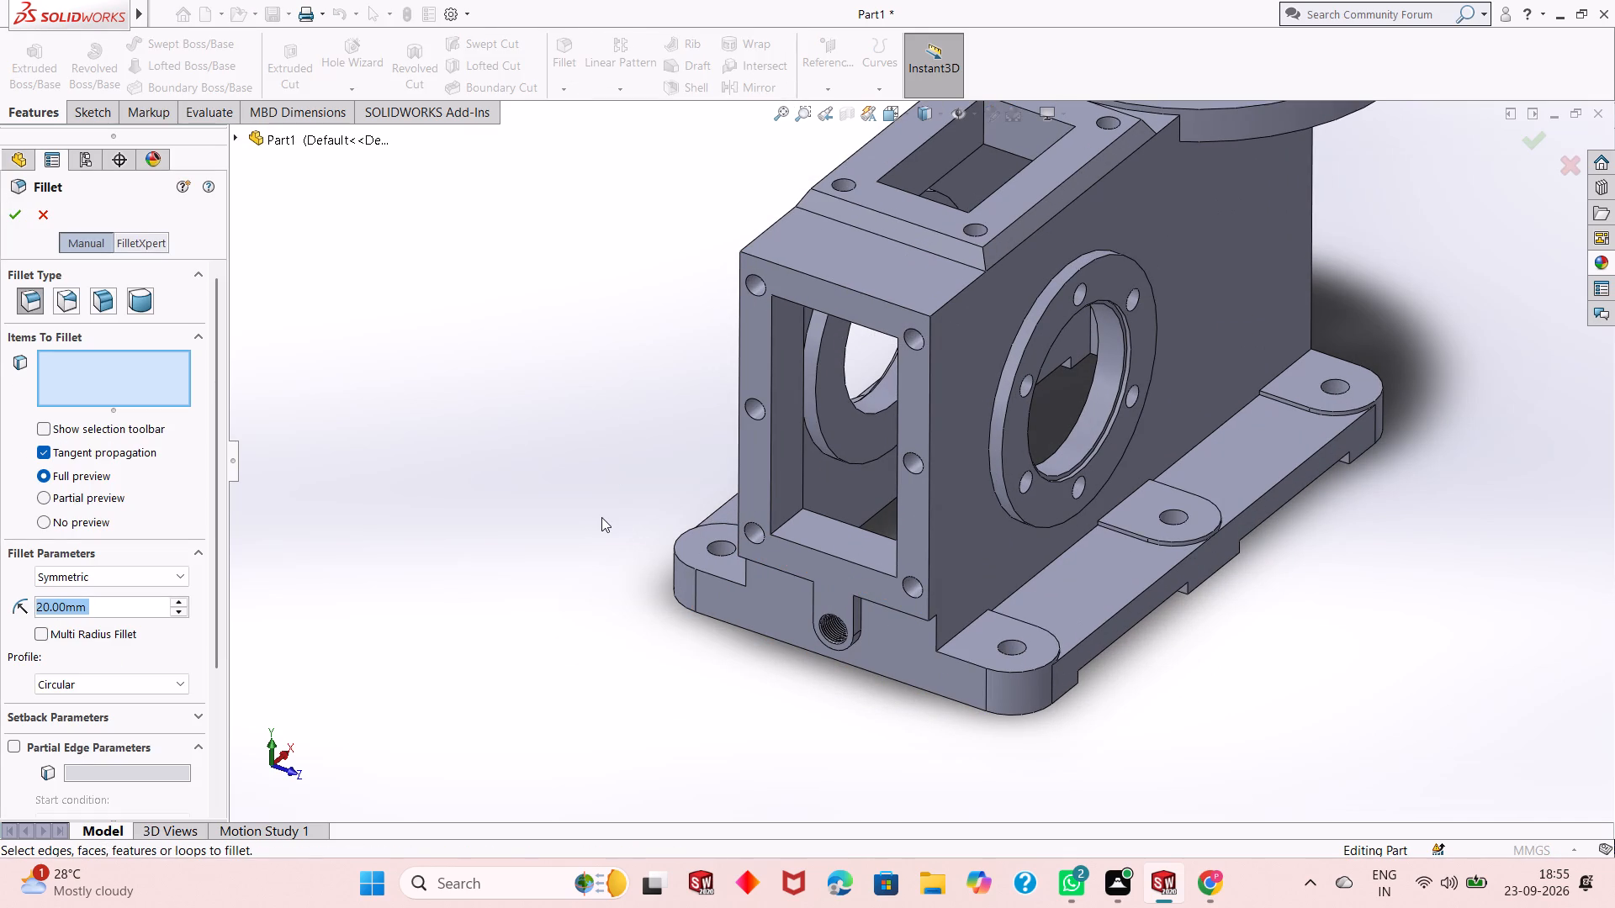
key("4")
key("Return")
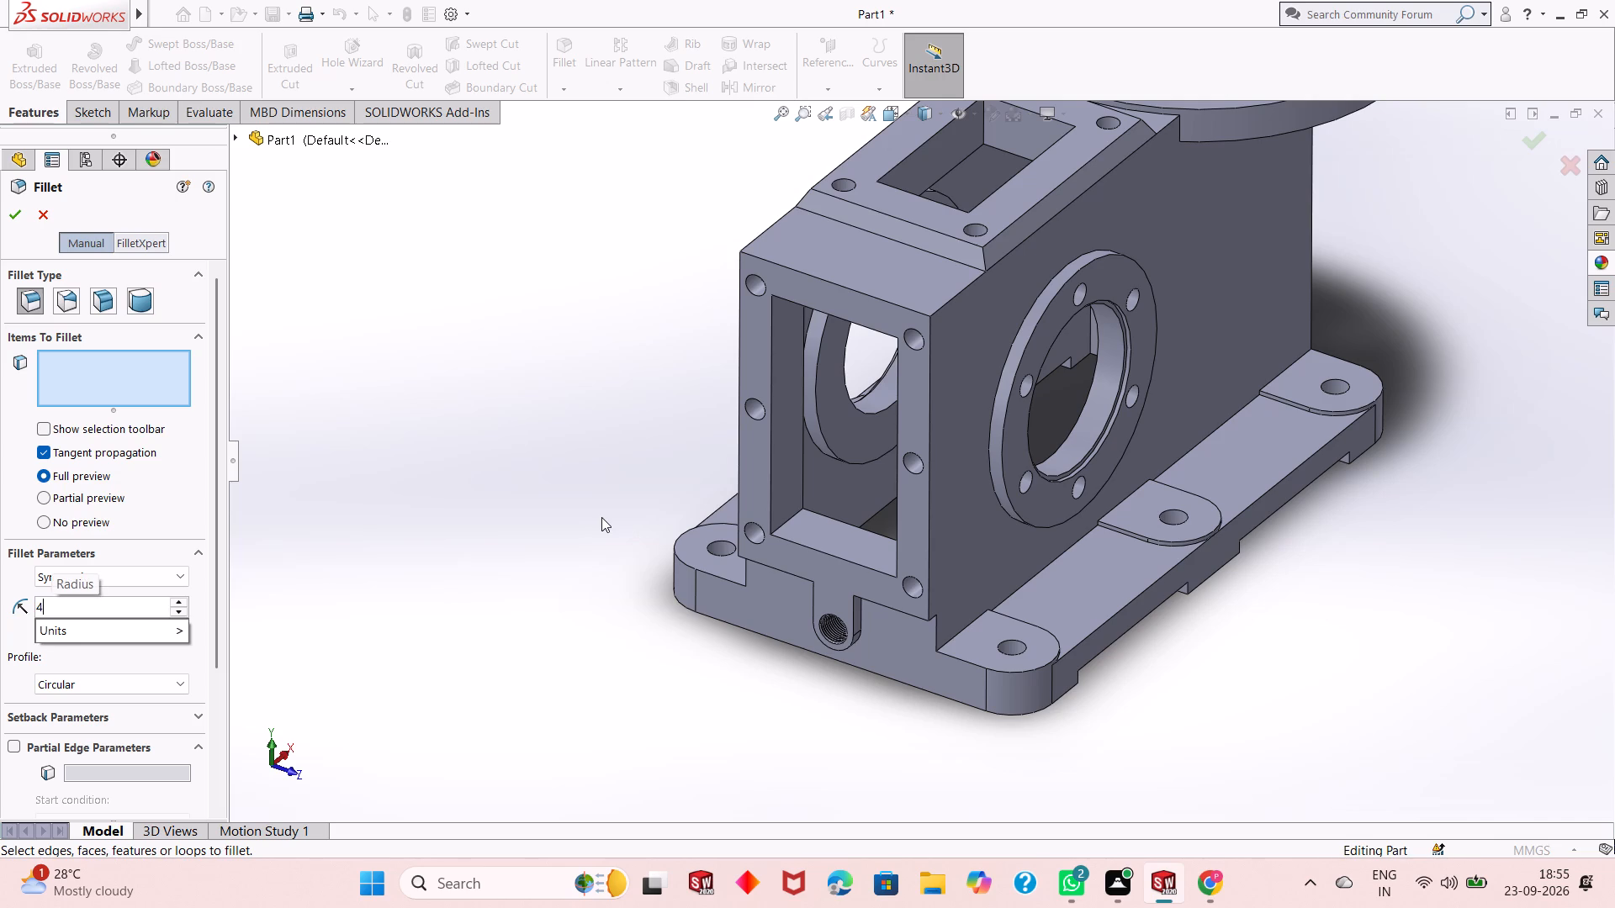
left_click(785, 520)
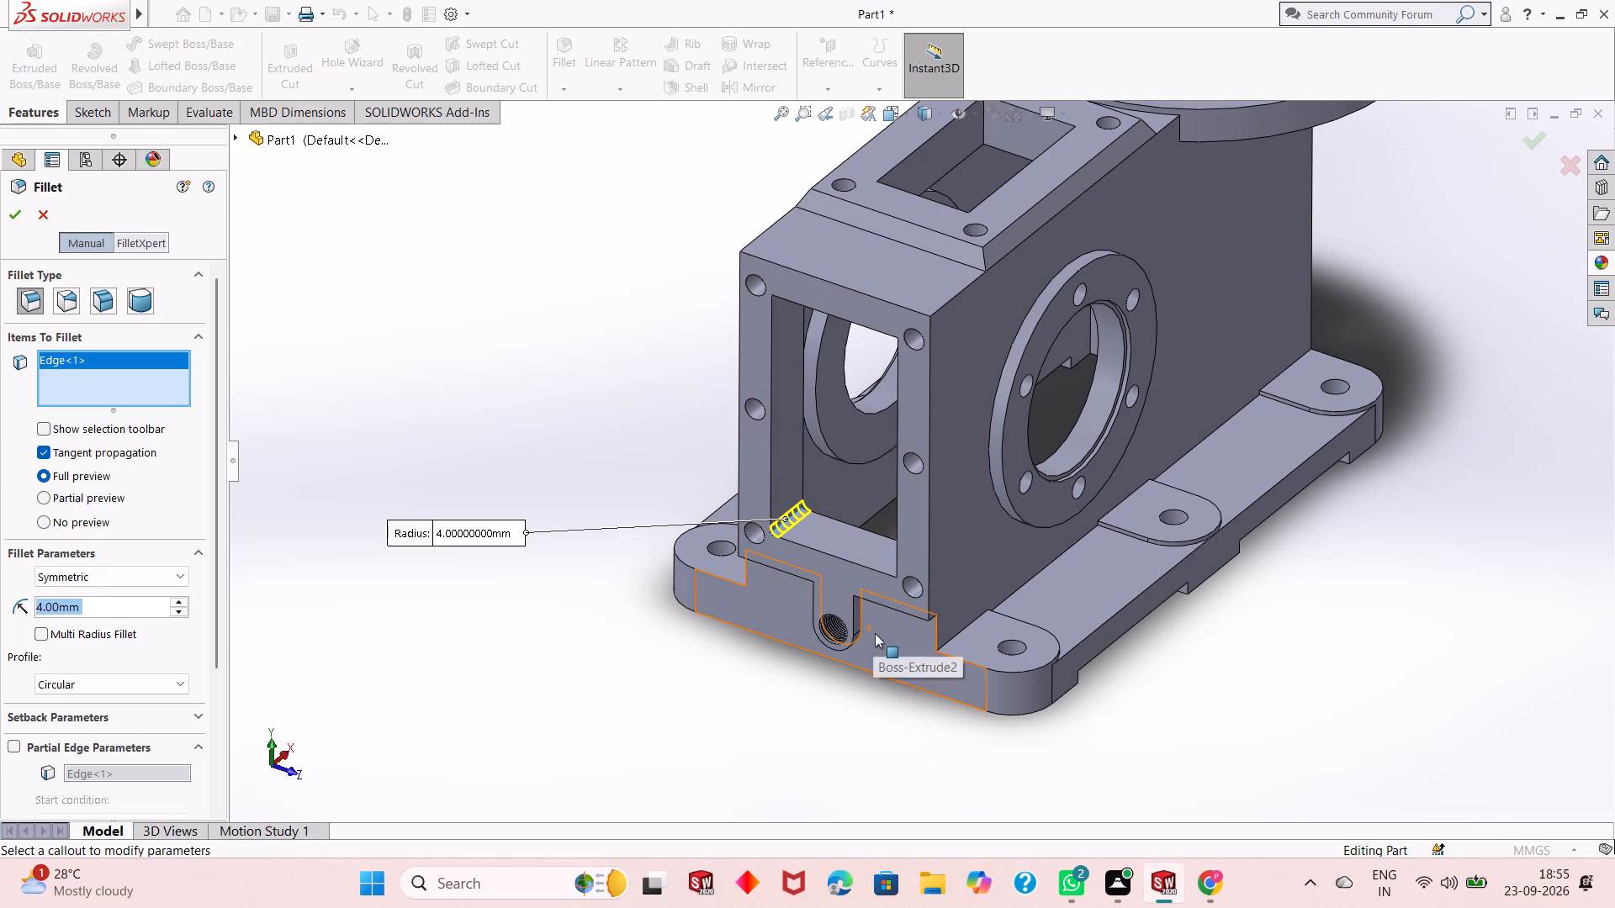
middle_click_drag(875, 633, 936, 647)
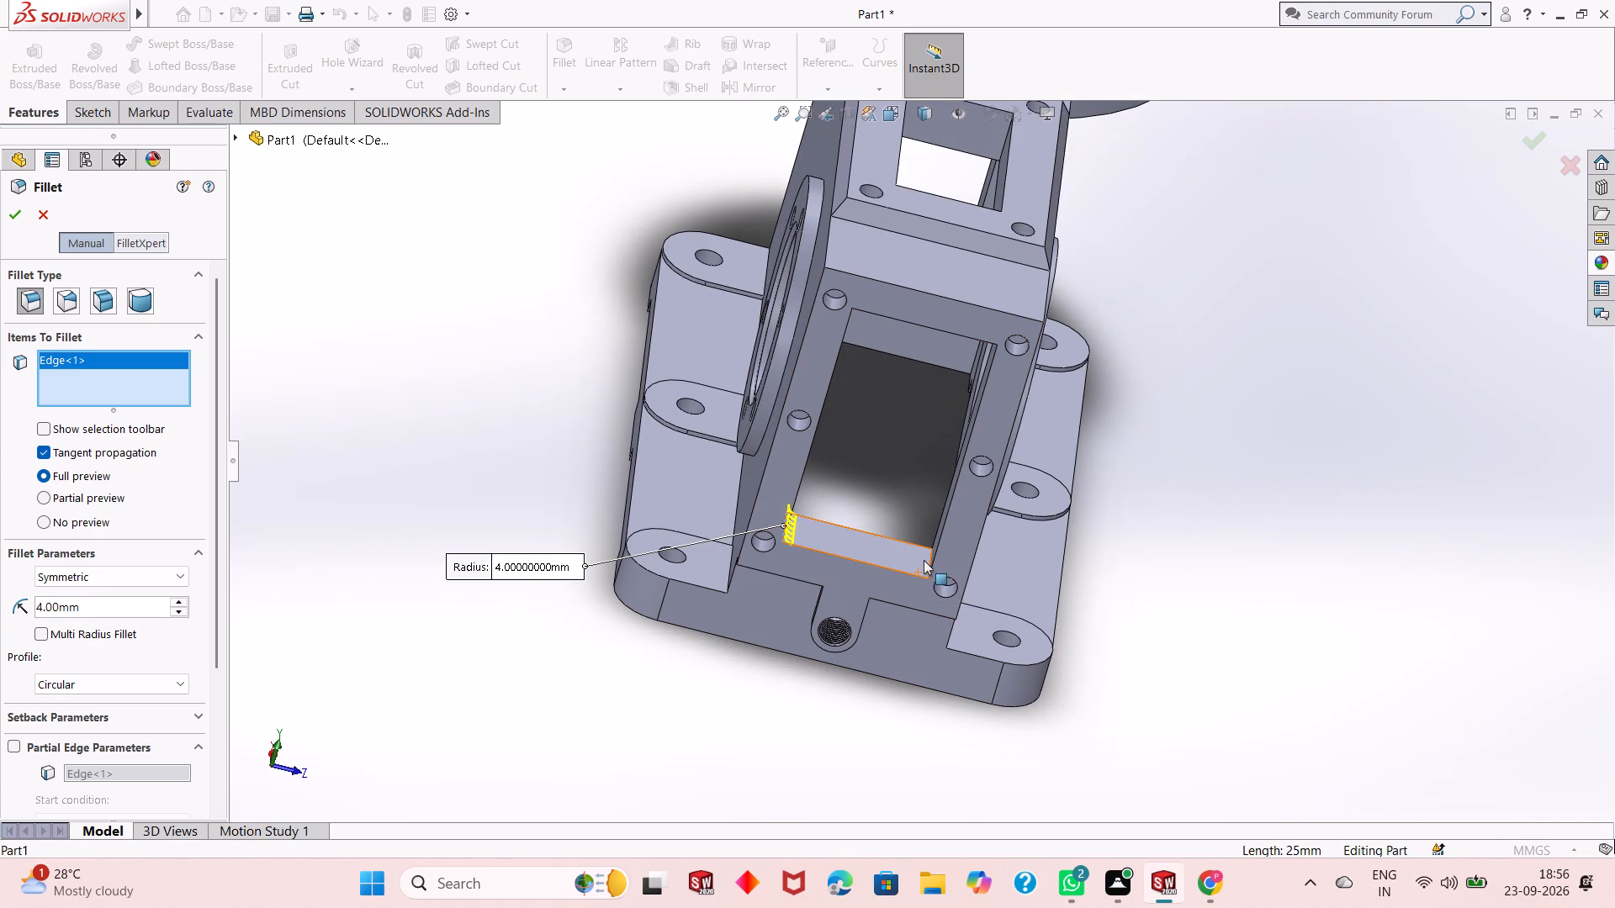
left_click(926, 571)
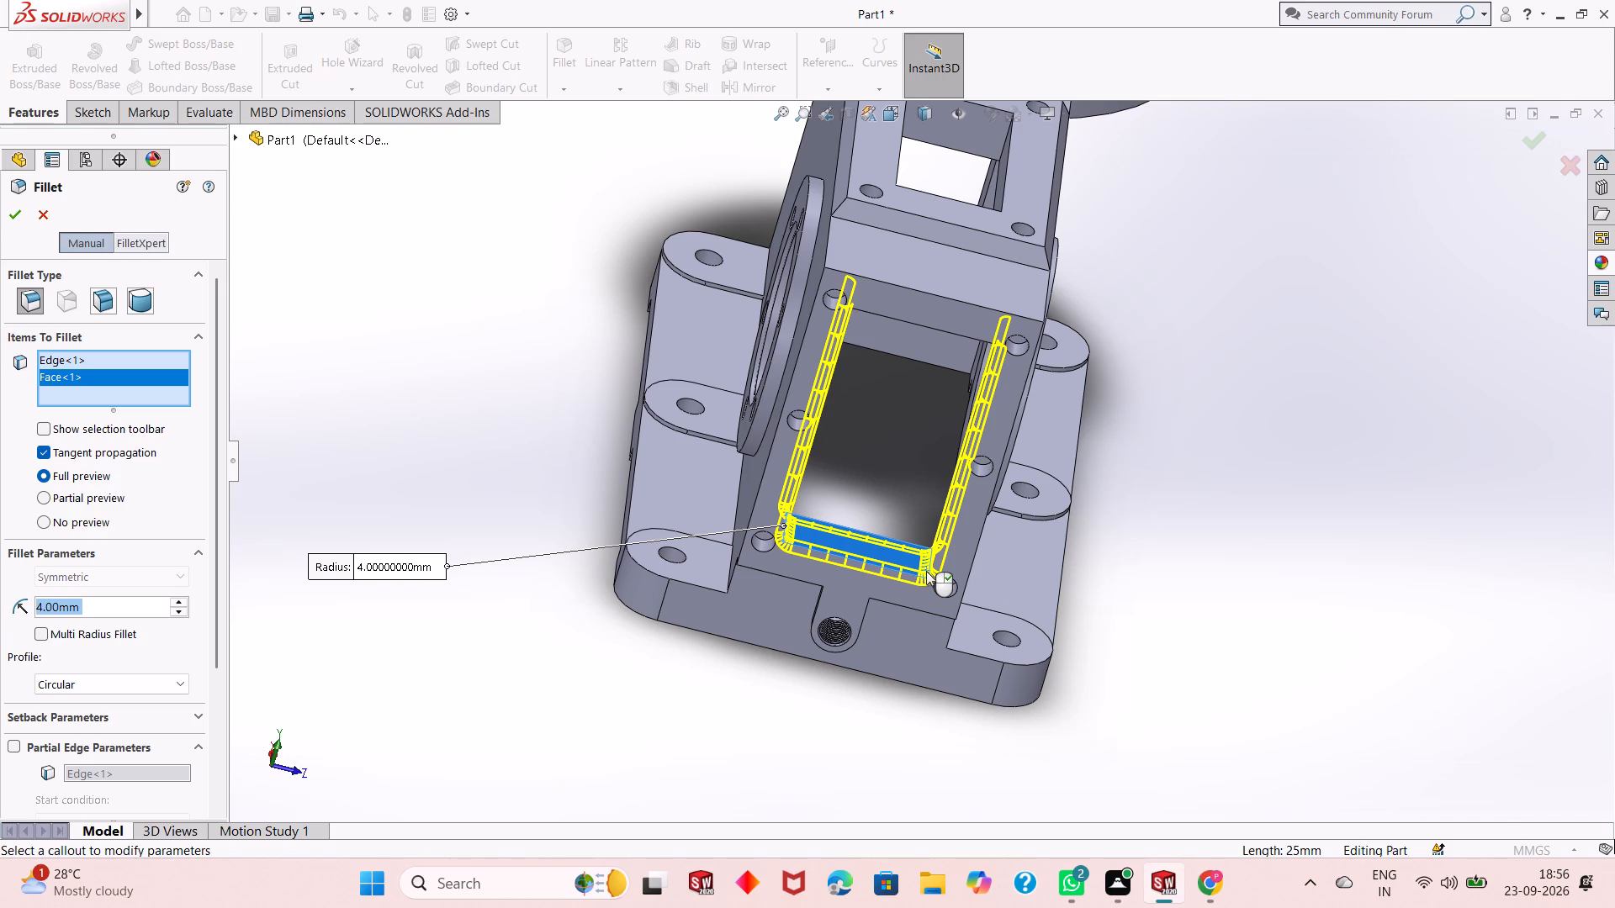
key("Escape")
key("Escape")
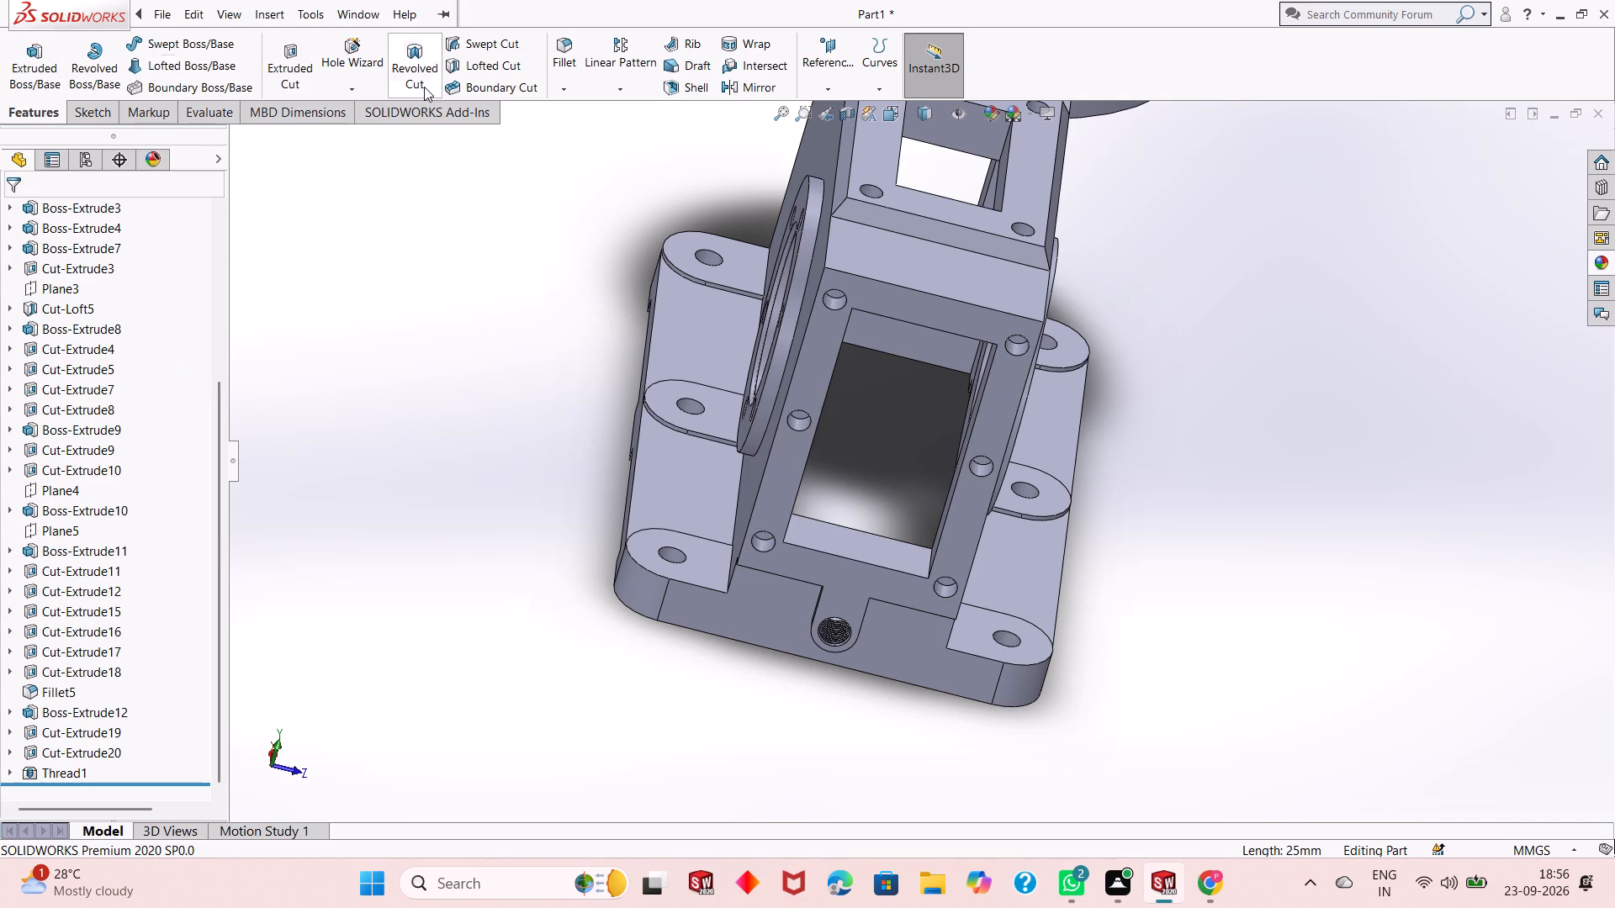
Fillet the four inner corner edges of the rectangular end-face window with a 4 mm radius.
left_click(564, 44)
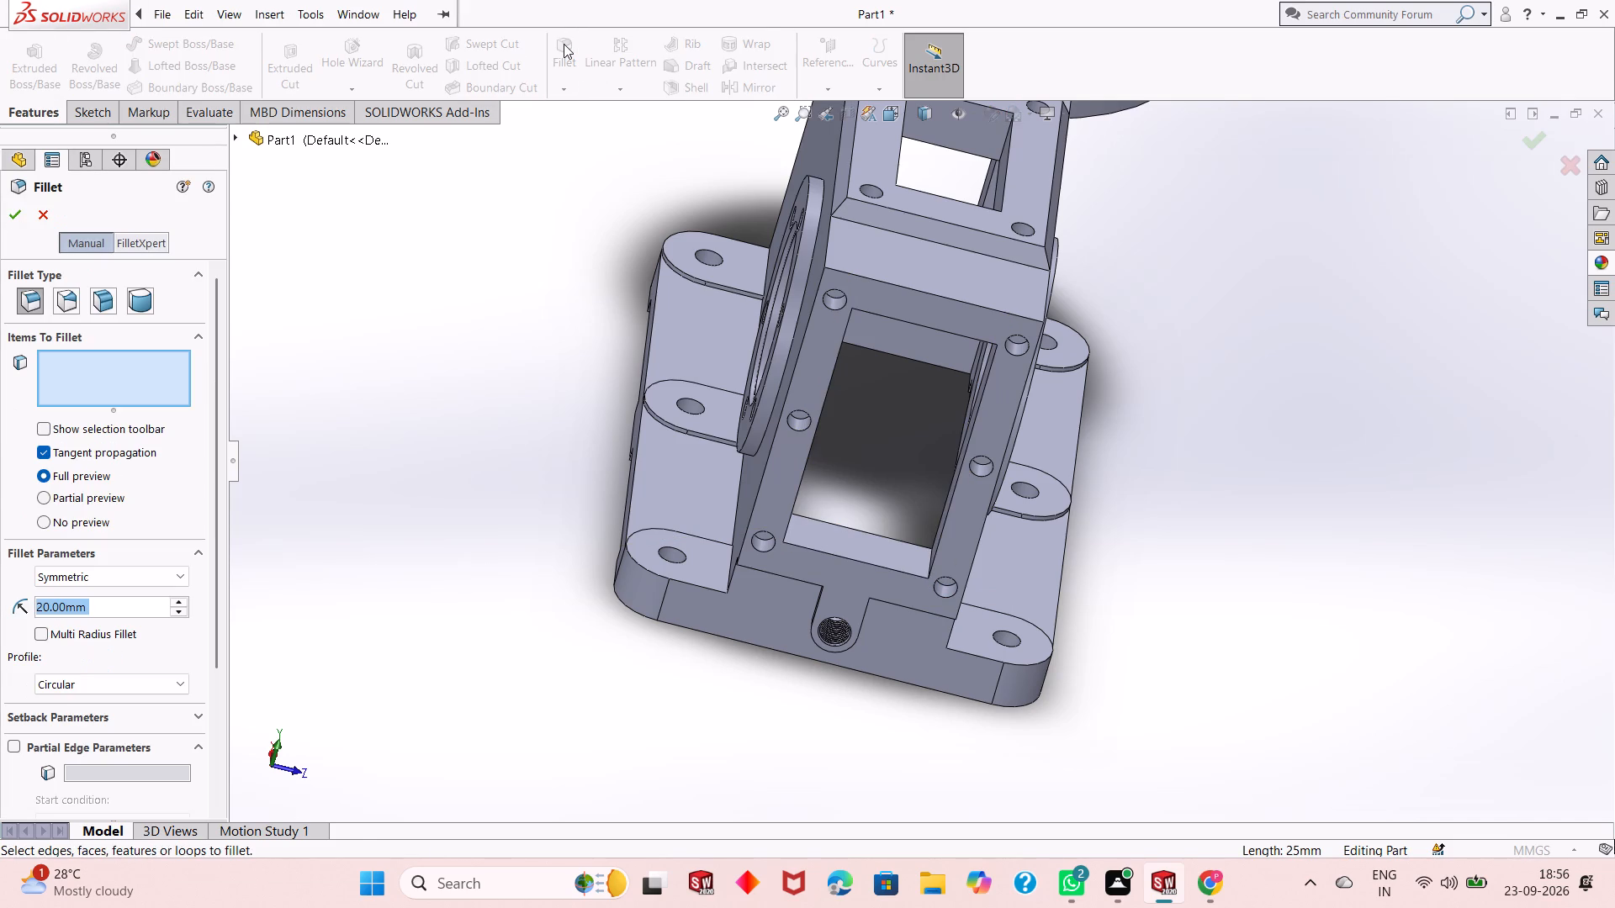
key("4")
key("Return")
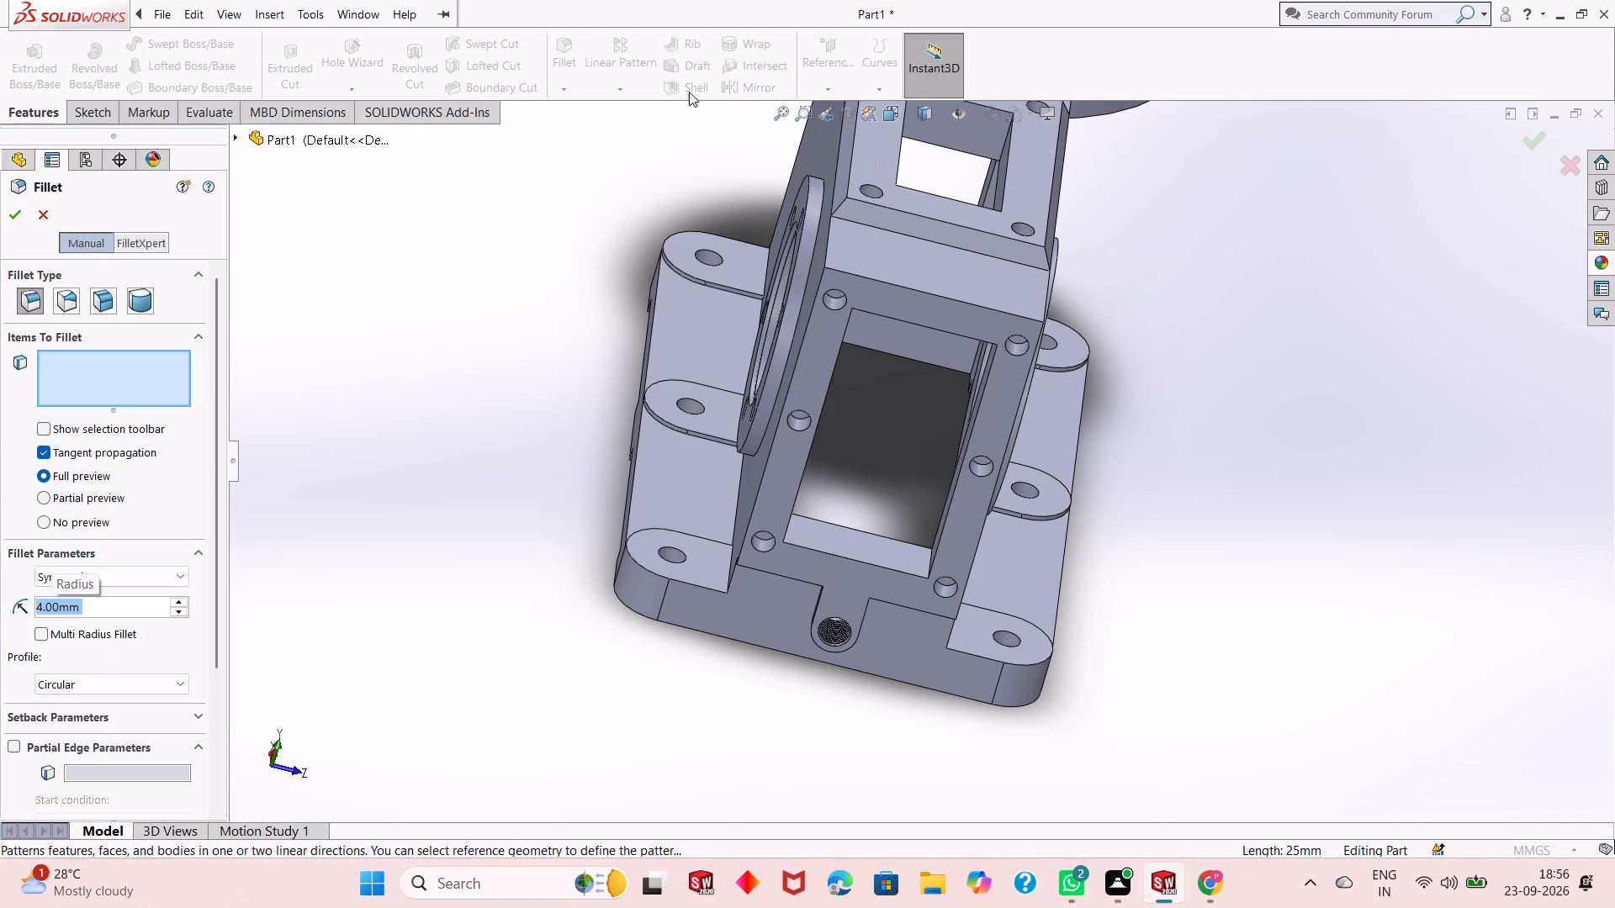
scroll(904, 541, "down", 4)
middle_click_drag(866, 531, 762, 544)
scroll(762, 544, "down", 2)
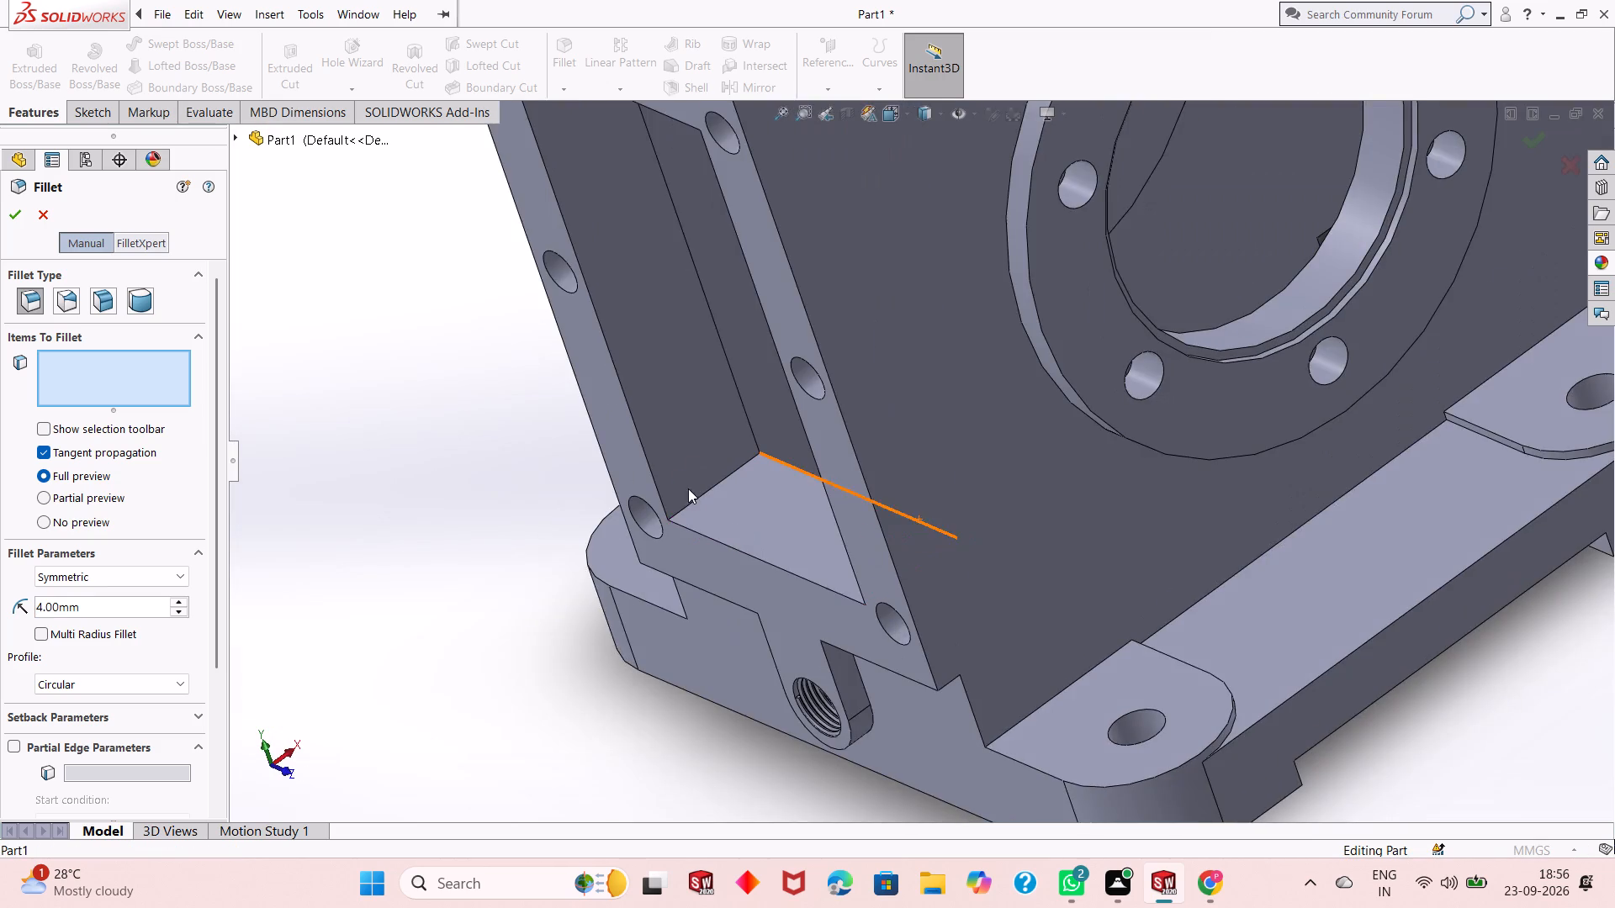
scroll(688, 488, "down", 2)
left_click(721, 487)
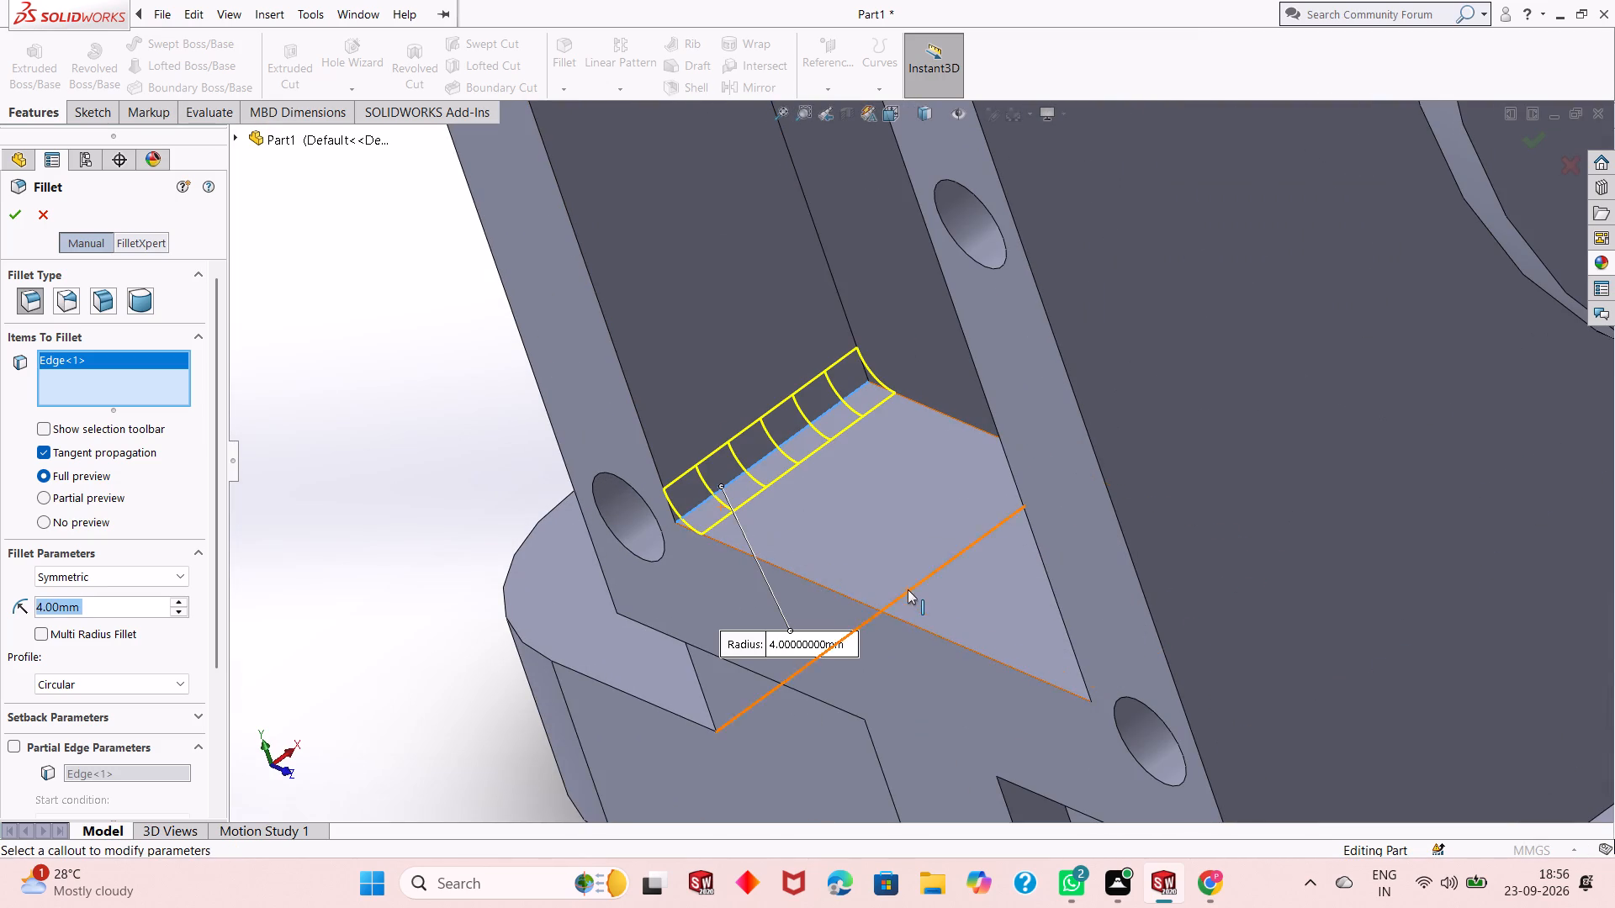
scroll(840, 557, "up", 2)
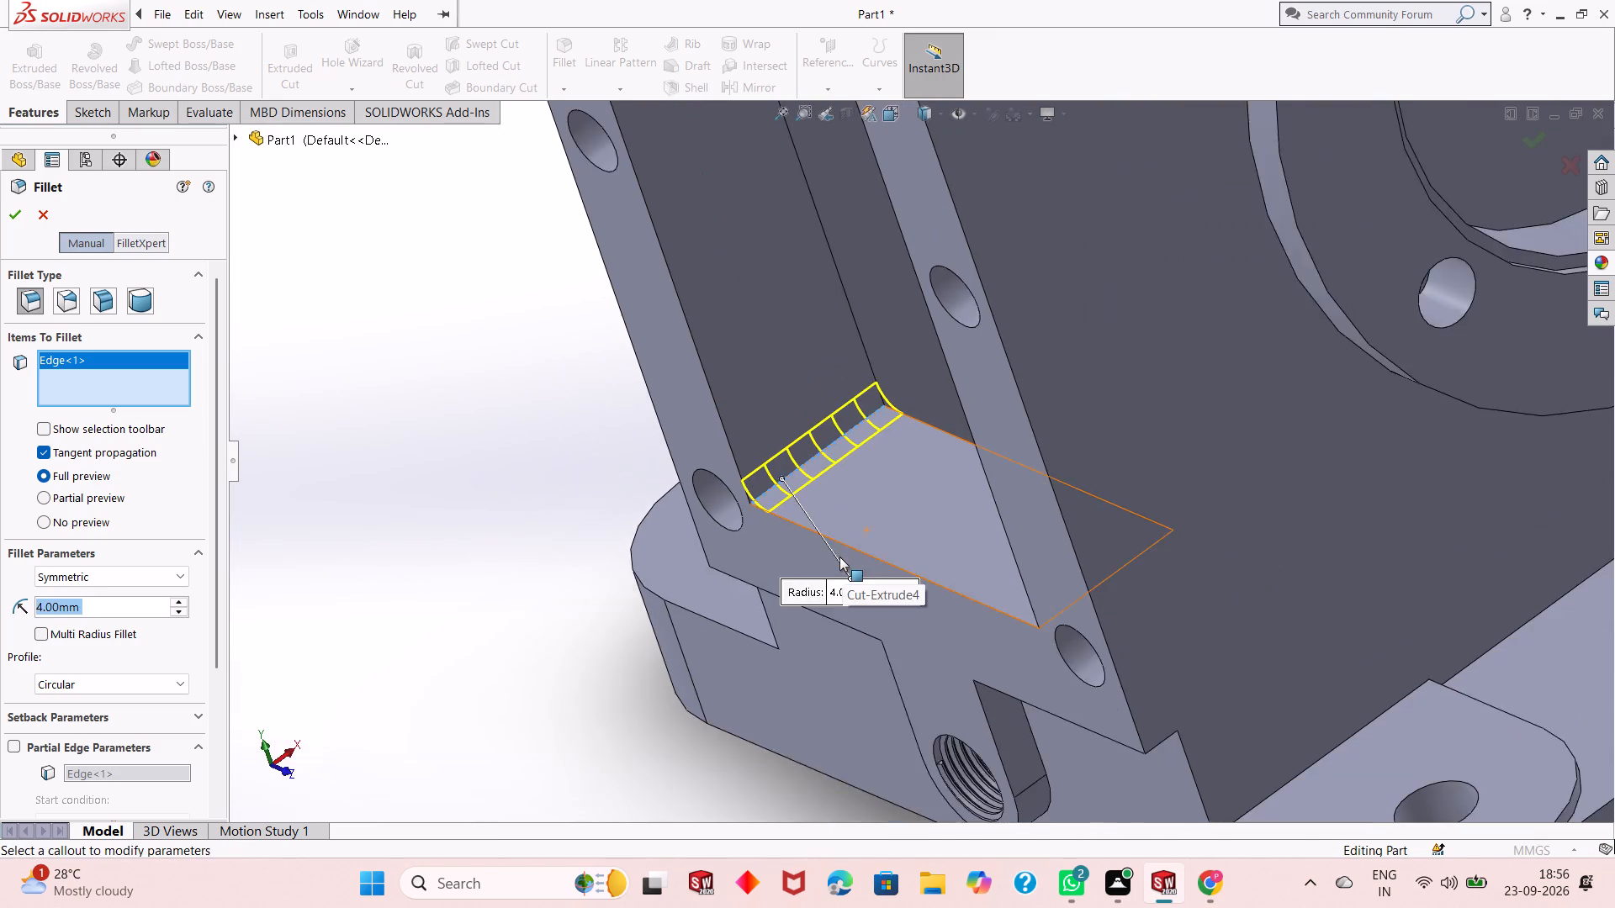
scroll(839, 557, "up", 2)
middle_click_drag(855, 563, 1070, 595)
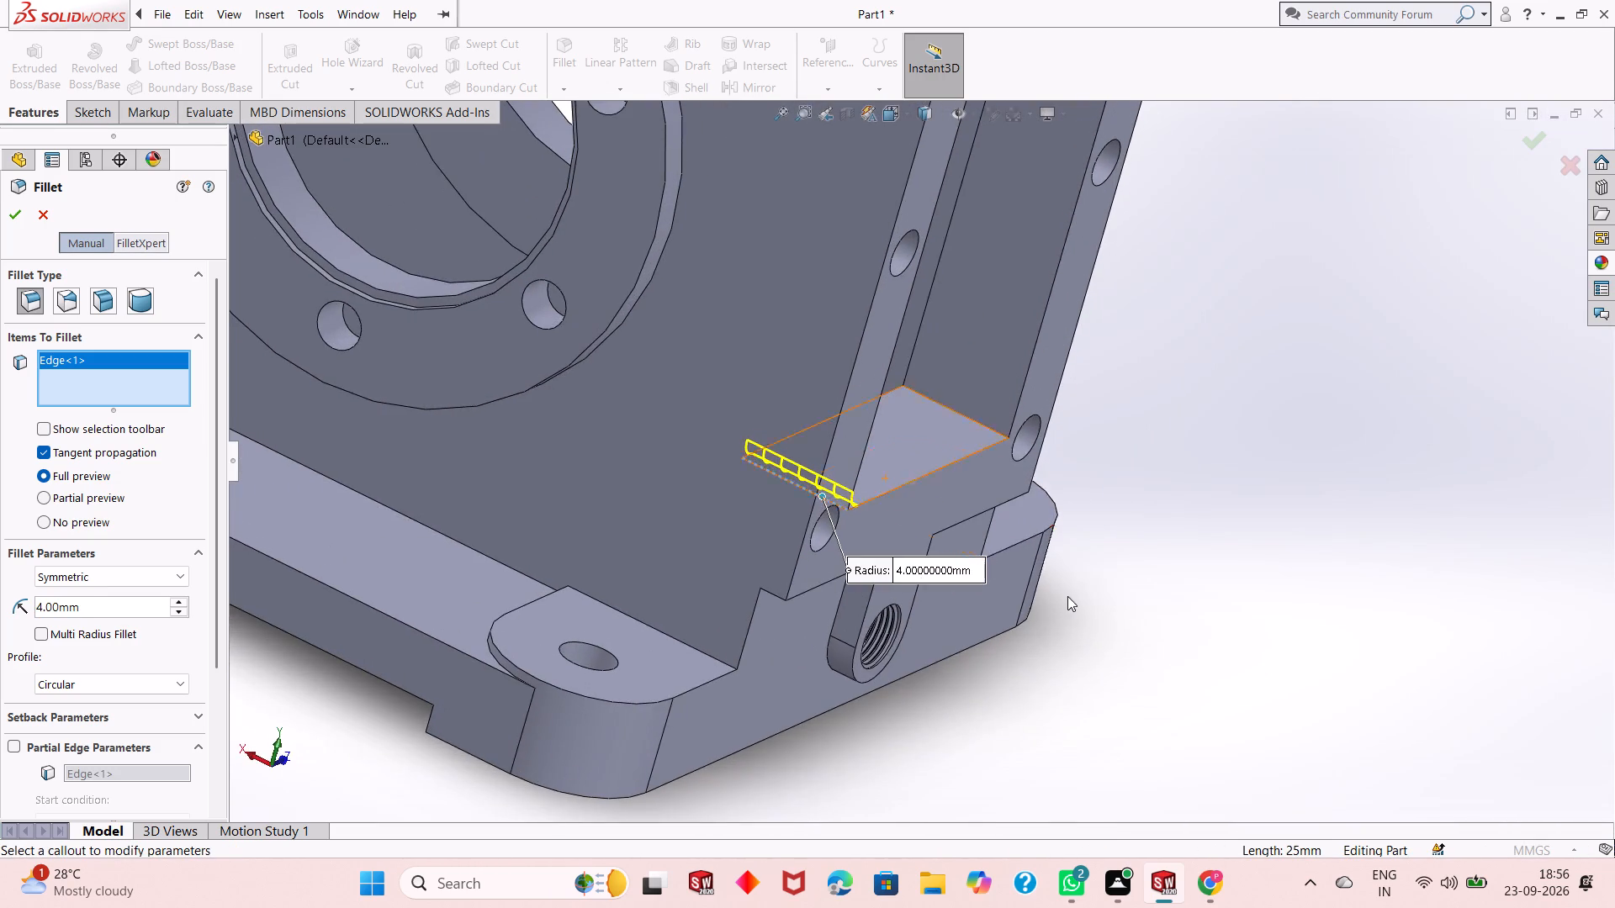
scroll(926, 377, "down", 2)
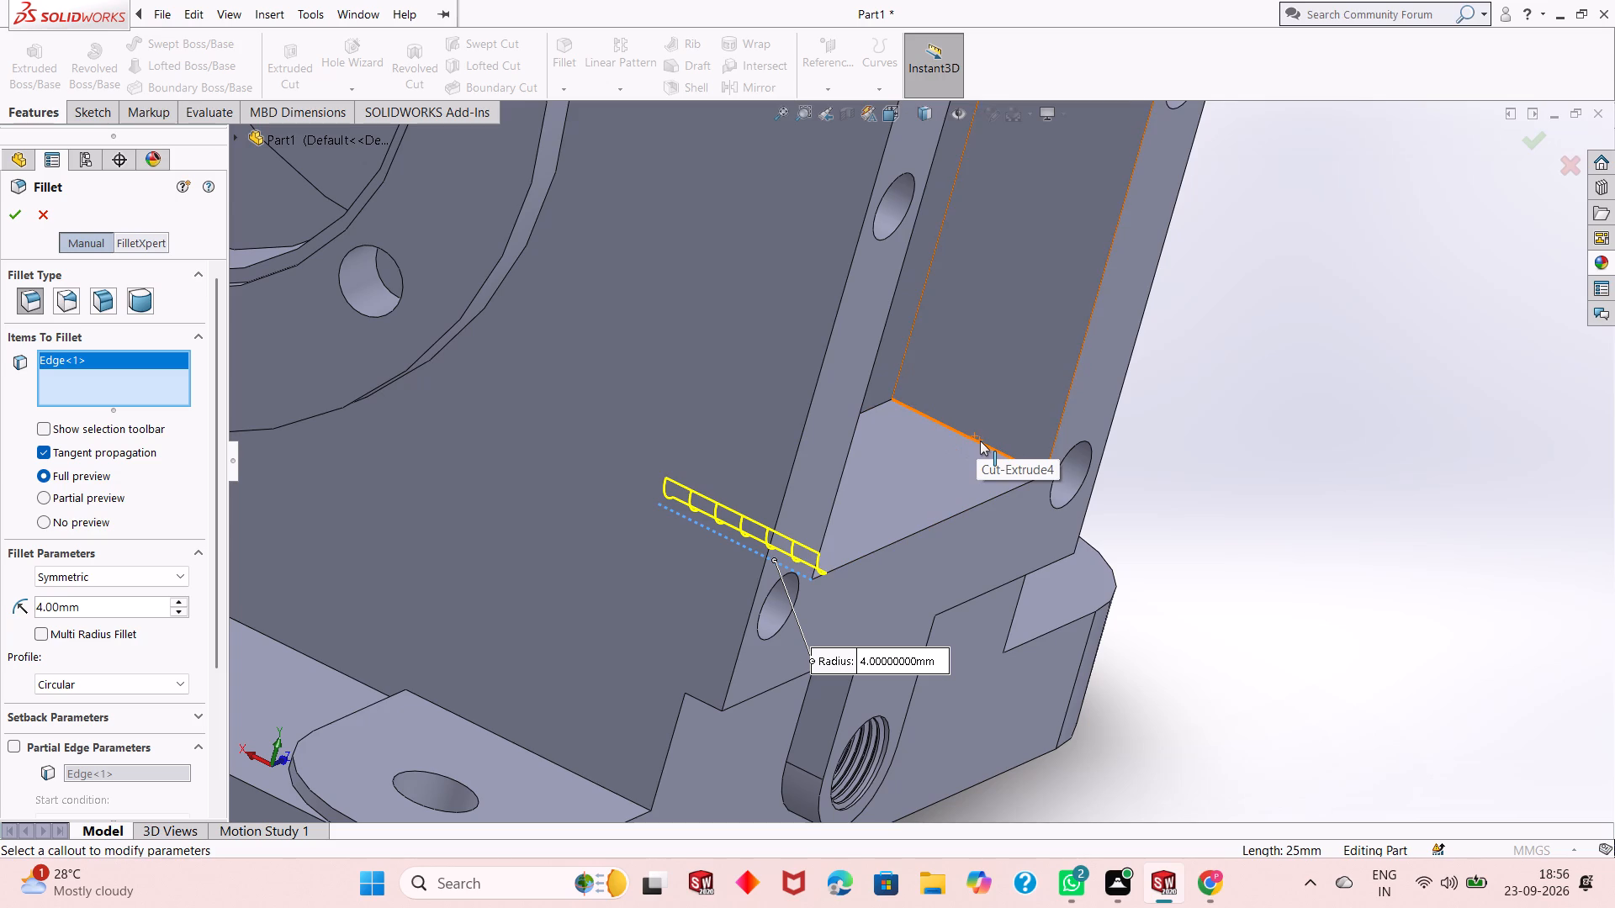
left_click(982, 442)
scroll(972, 442, "up", 8)
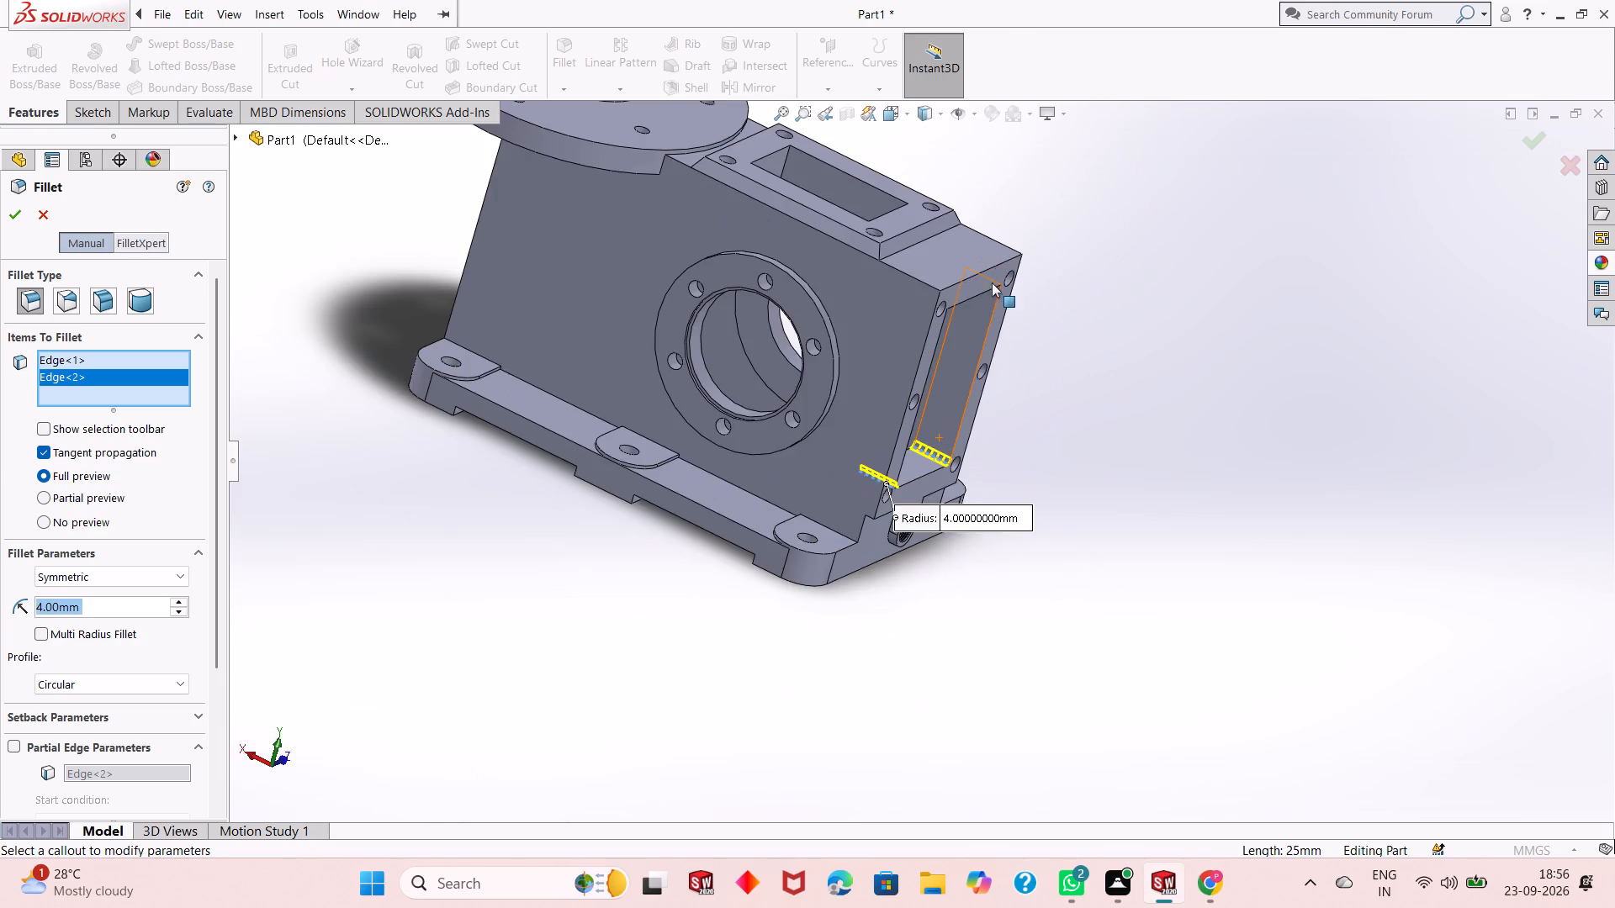
scroll(1000, 259, "down", 3)
middle_click_drag(1052, 330, 770, 162)
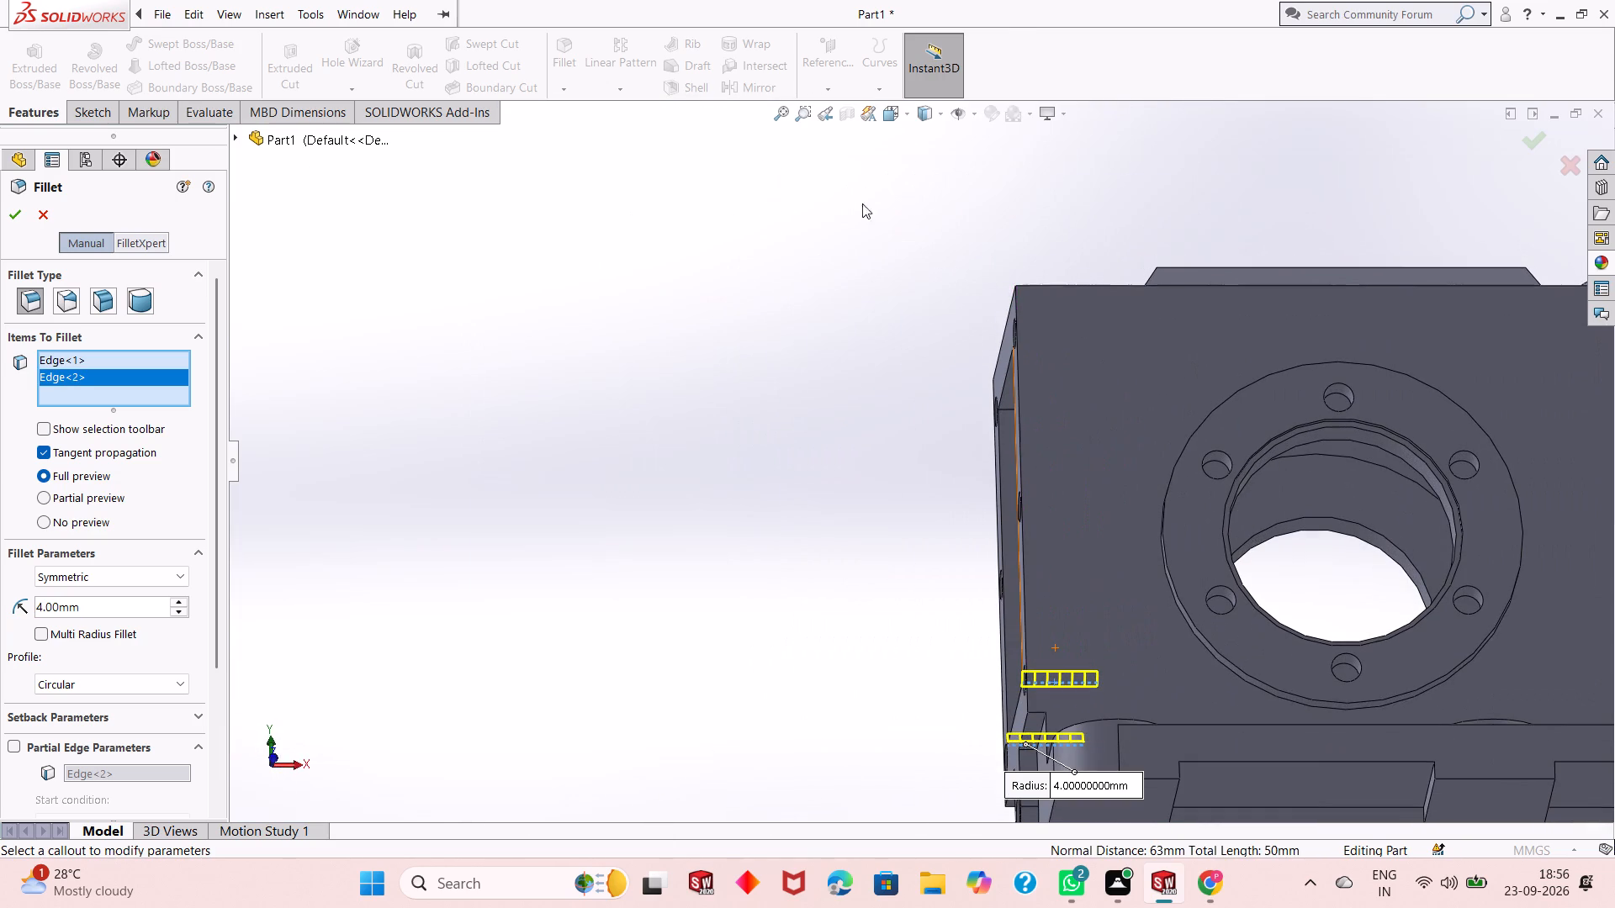
scroll(1242, 371, "down", 1)
middle_click_drag(976, 451, 1017, 339)
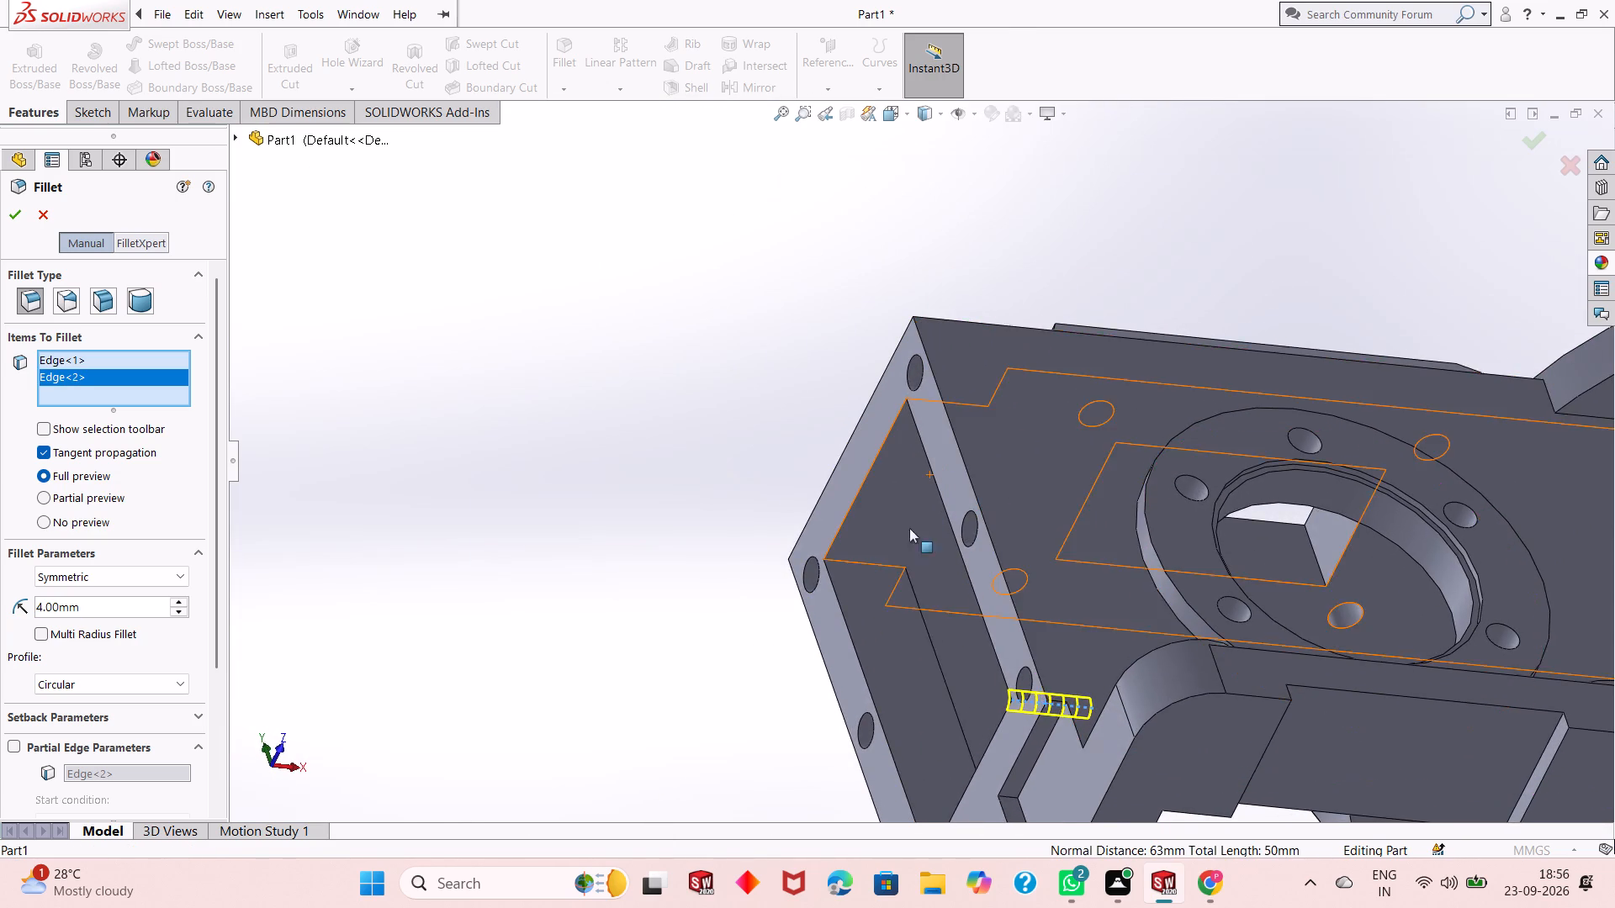
scroll(906, 534, "down", 5)
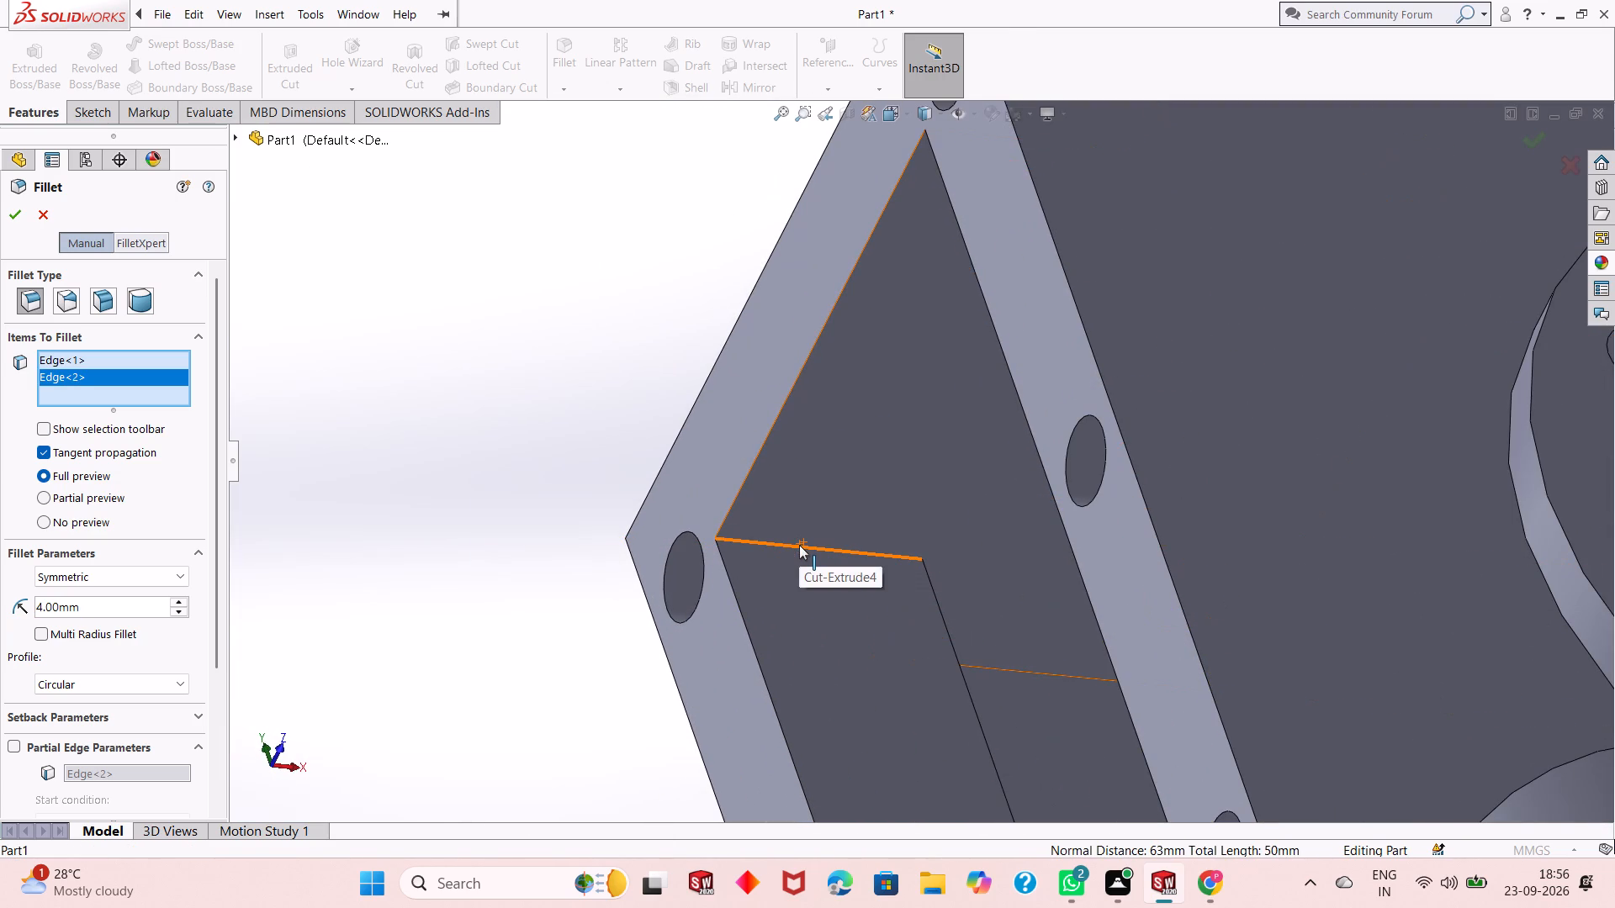
left_click(799, 545)
middle_click_drag(810, 532, 908, 604)
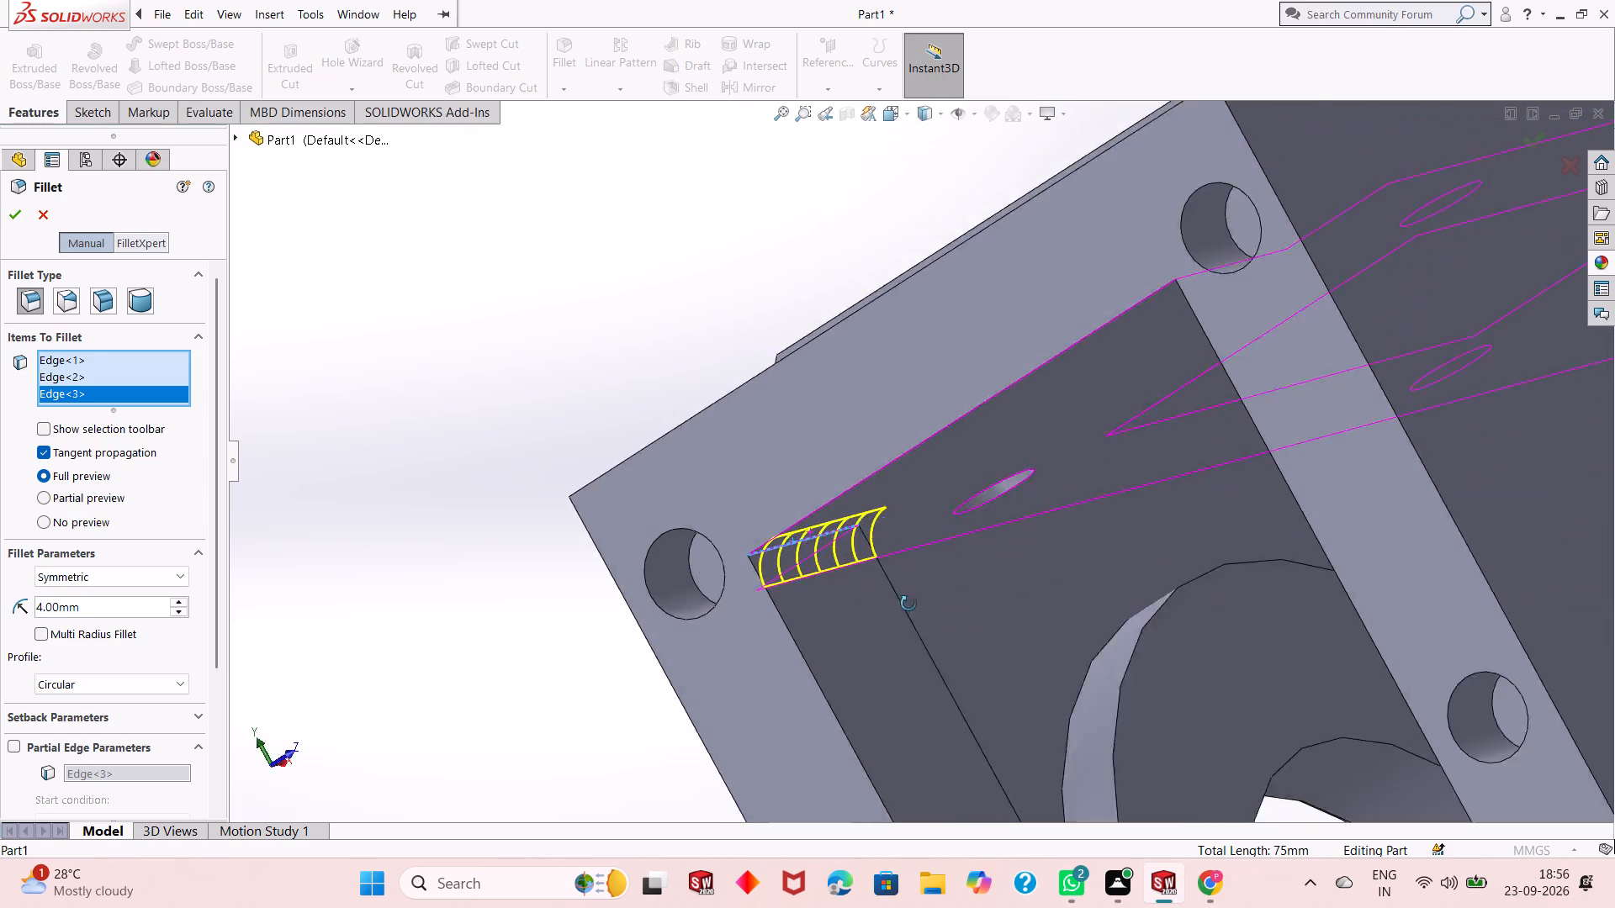
middle_click_drag(908, 604, 1043, 399)
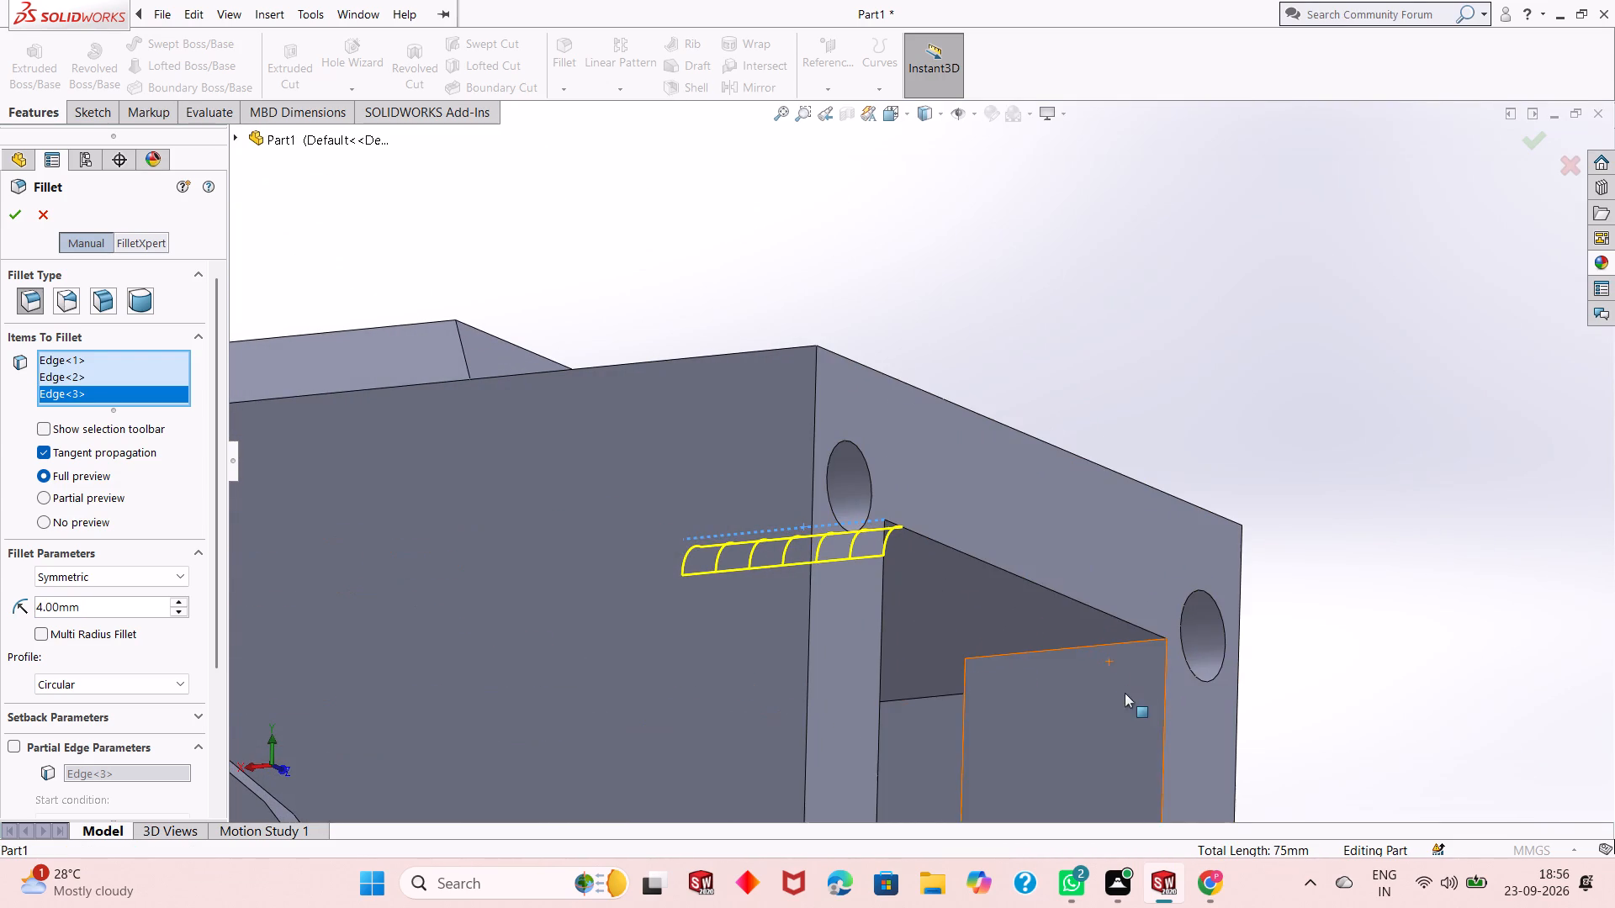
left_click(1140, 644)
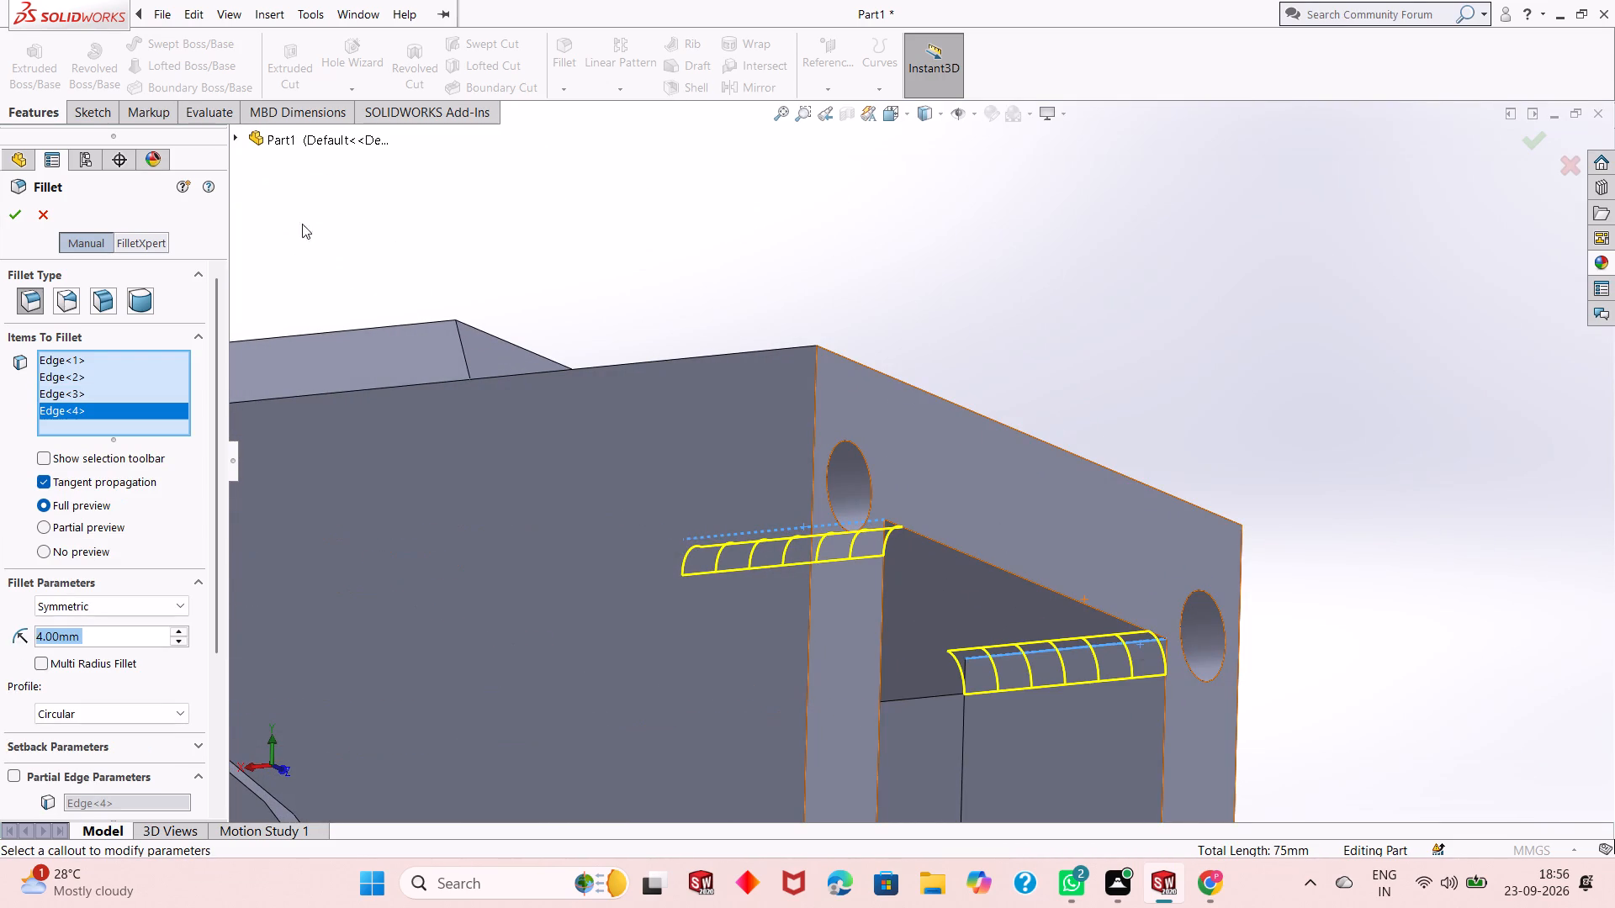
left_click(8, 216)
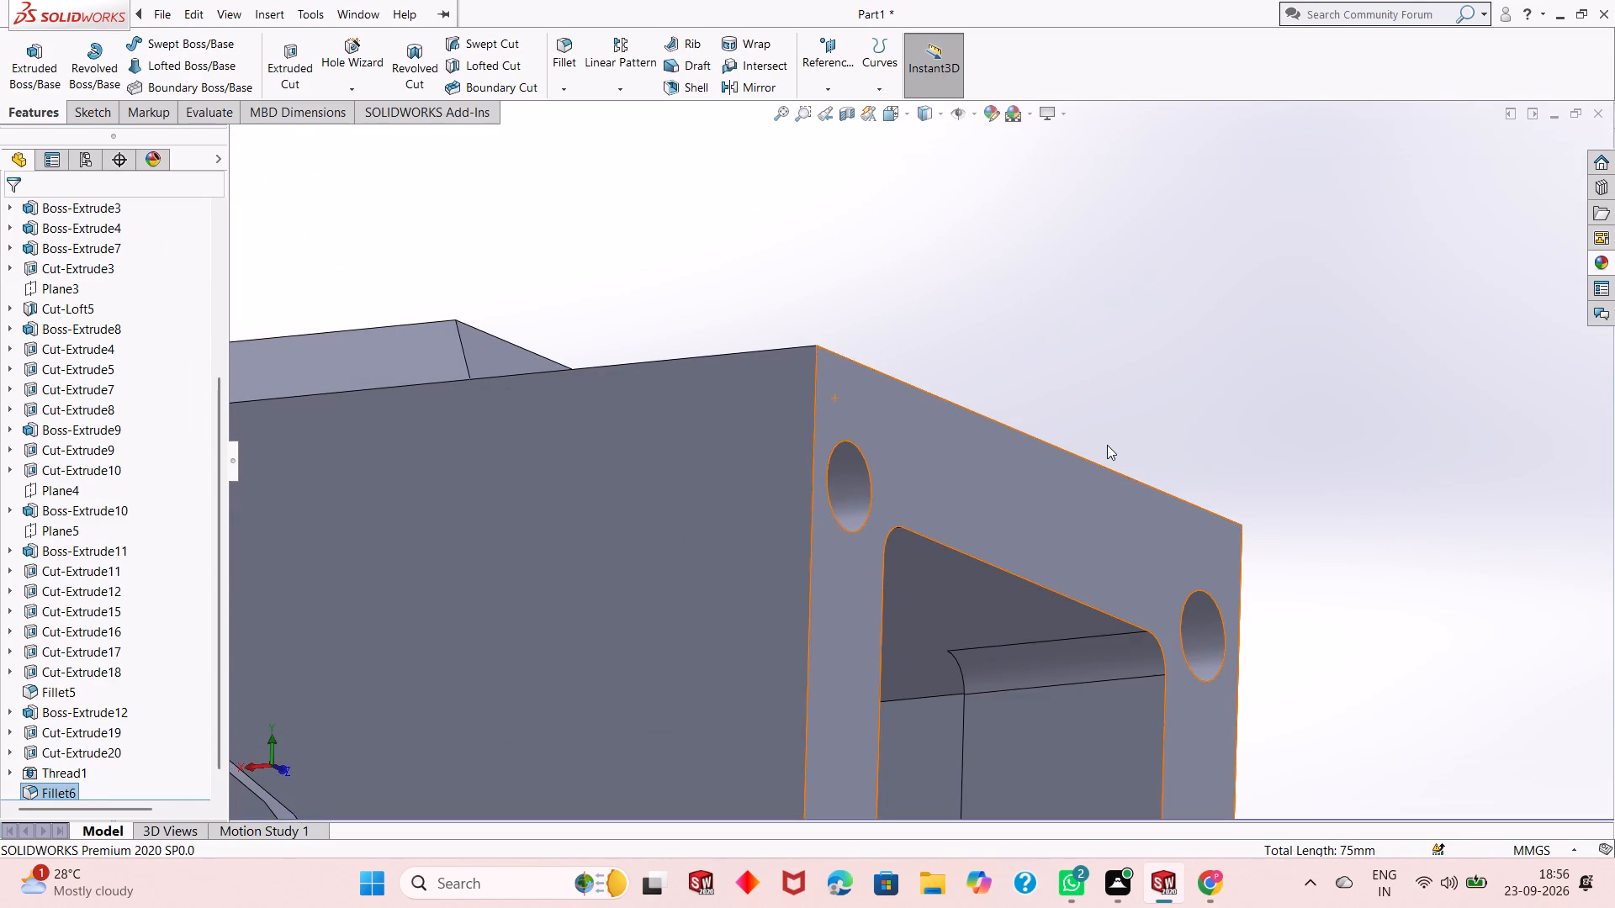
Examine the filleted window corners and the whole housing from the end face and side.
scroll(1111, 446, "up", 4)
middle_click_drag(1157, 630, 1018, 634)
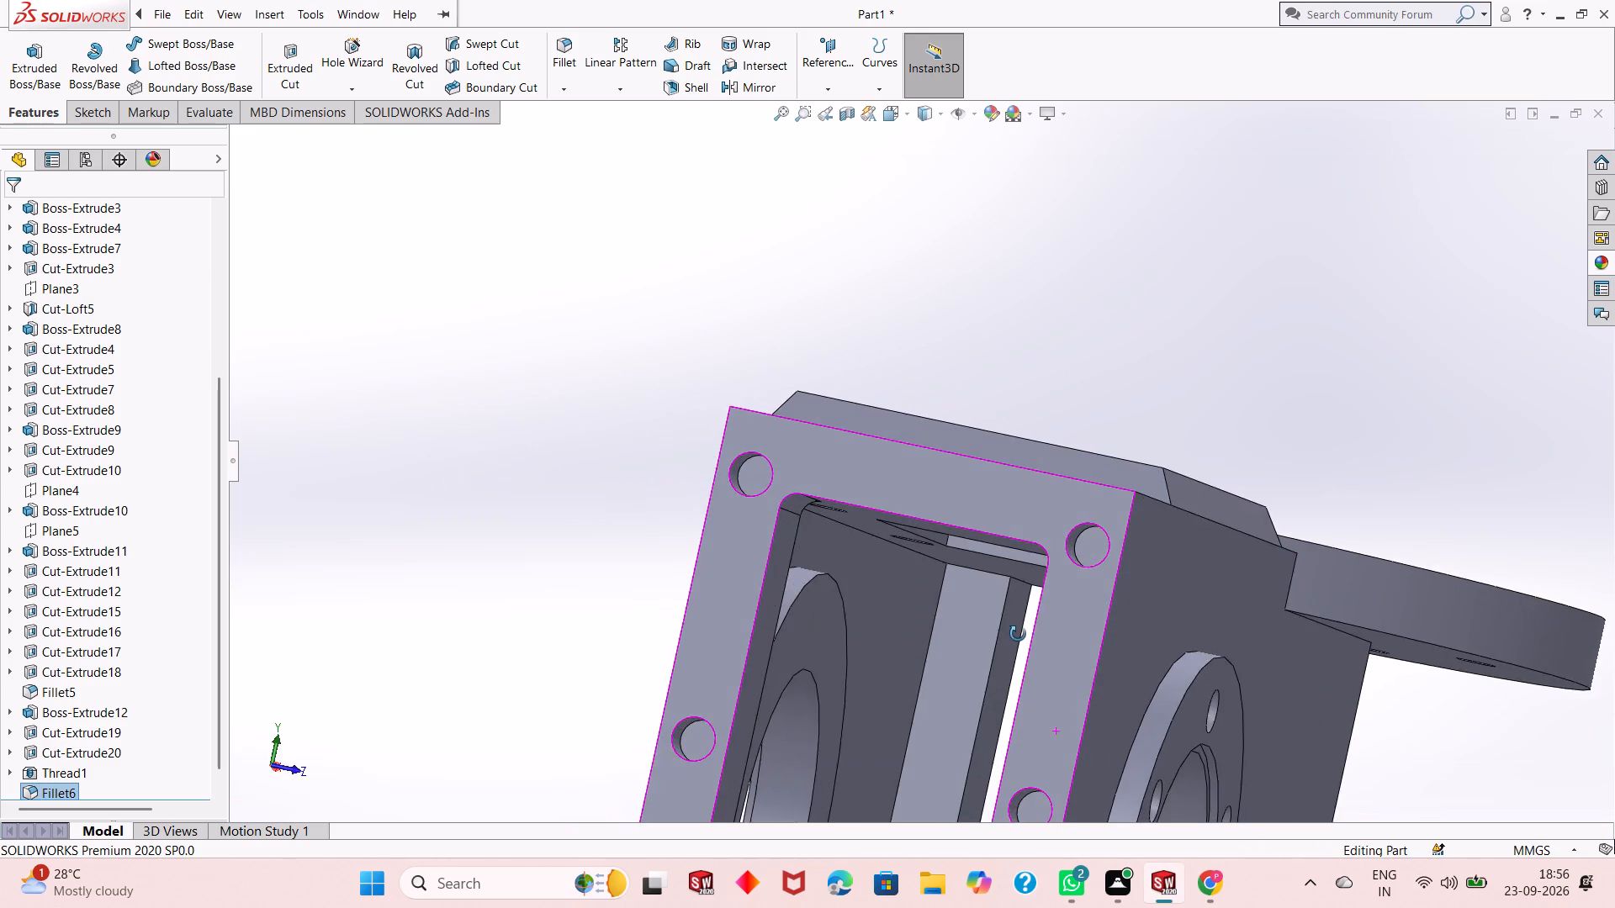
middle_click_drag(1018, 634, 943, 510)
scroll(943, 510, "up", 4)
scroll(990, 646, "up", 1)
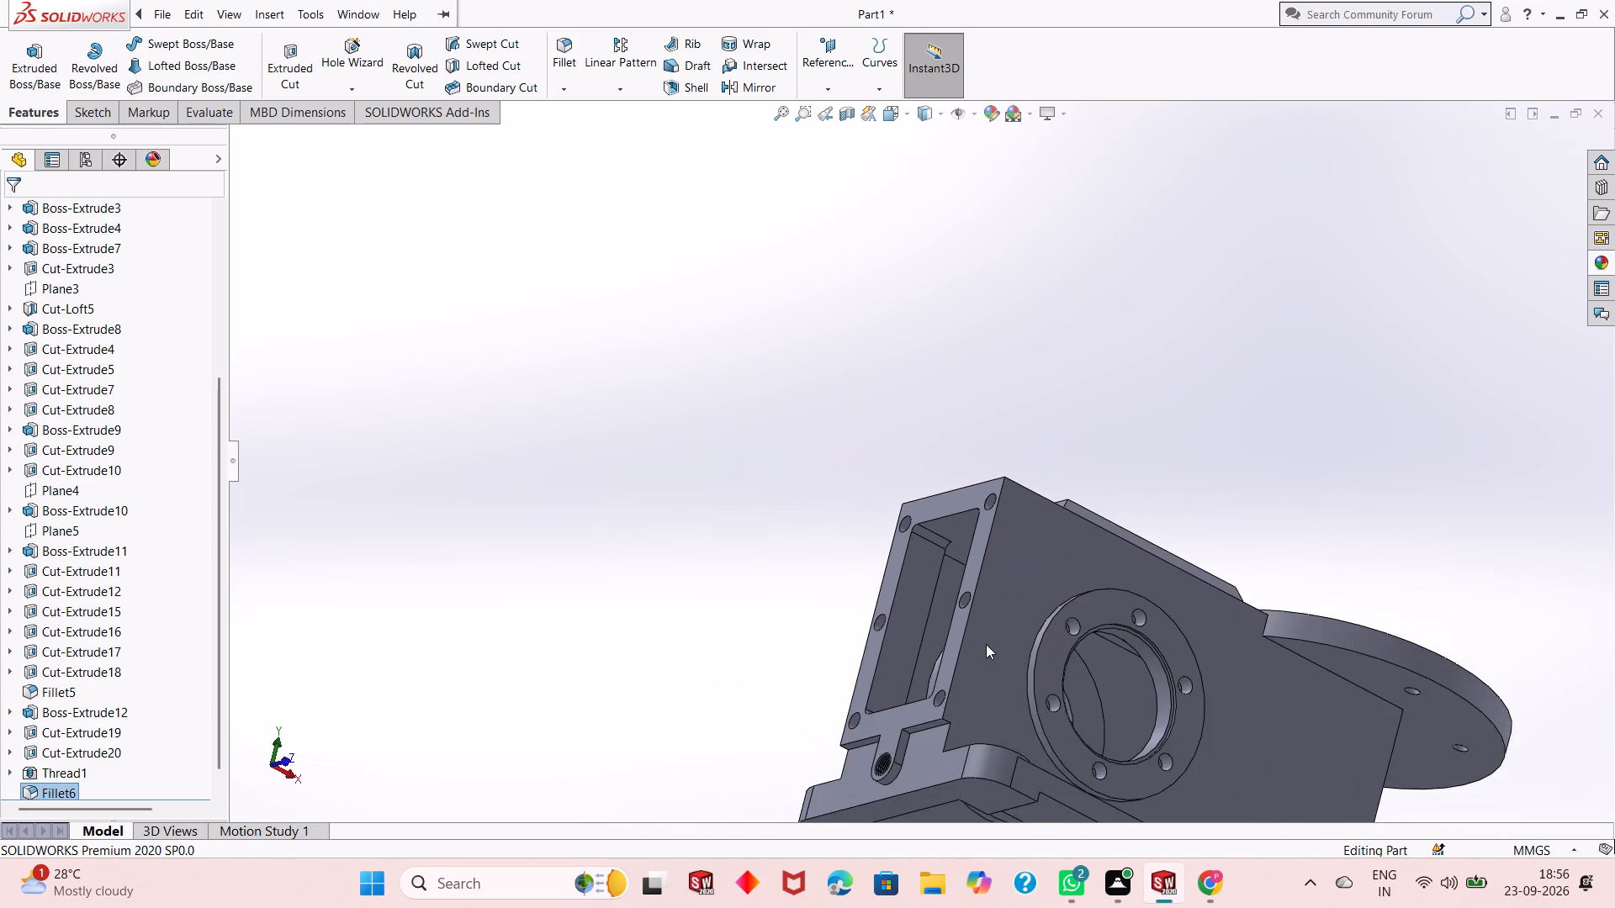
middle_click_drag(987, 656, 1026, 837)
scroll(1026, 837, "up", 1)
scroll(898, 557, "down", 2)
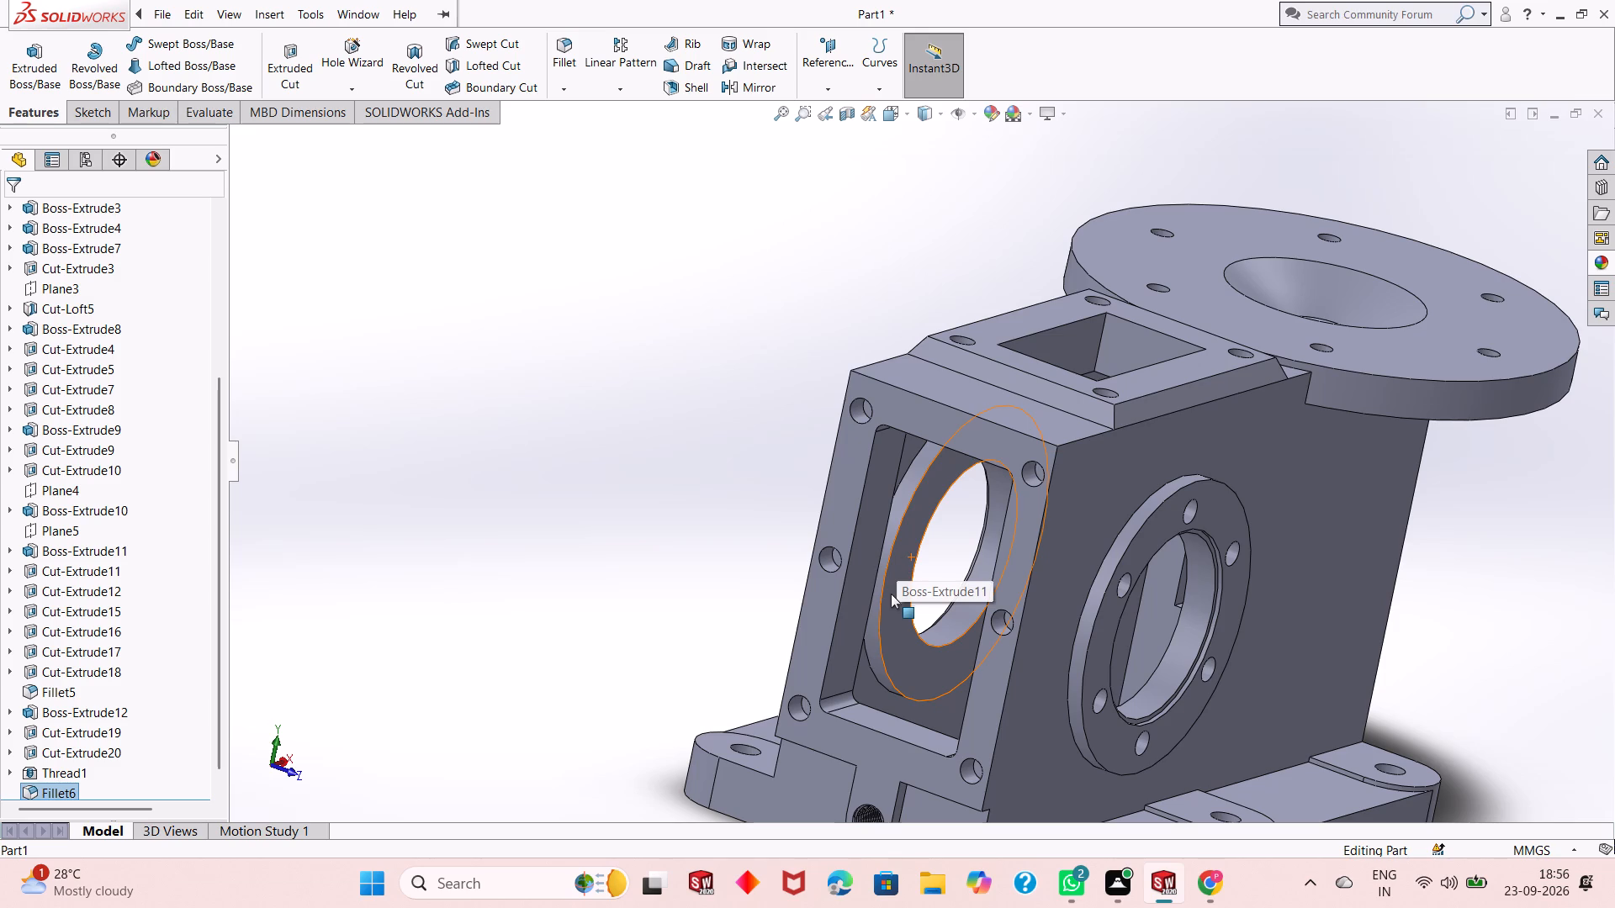
scroll(1072, 535, "down", 1)
middle_click_drag(1152, 552, 1072, 575)
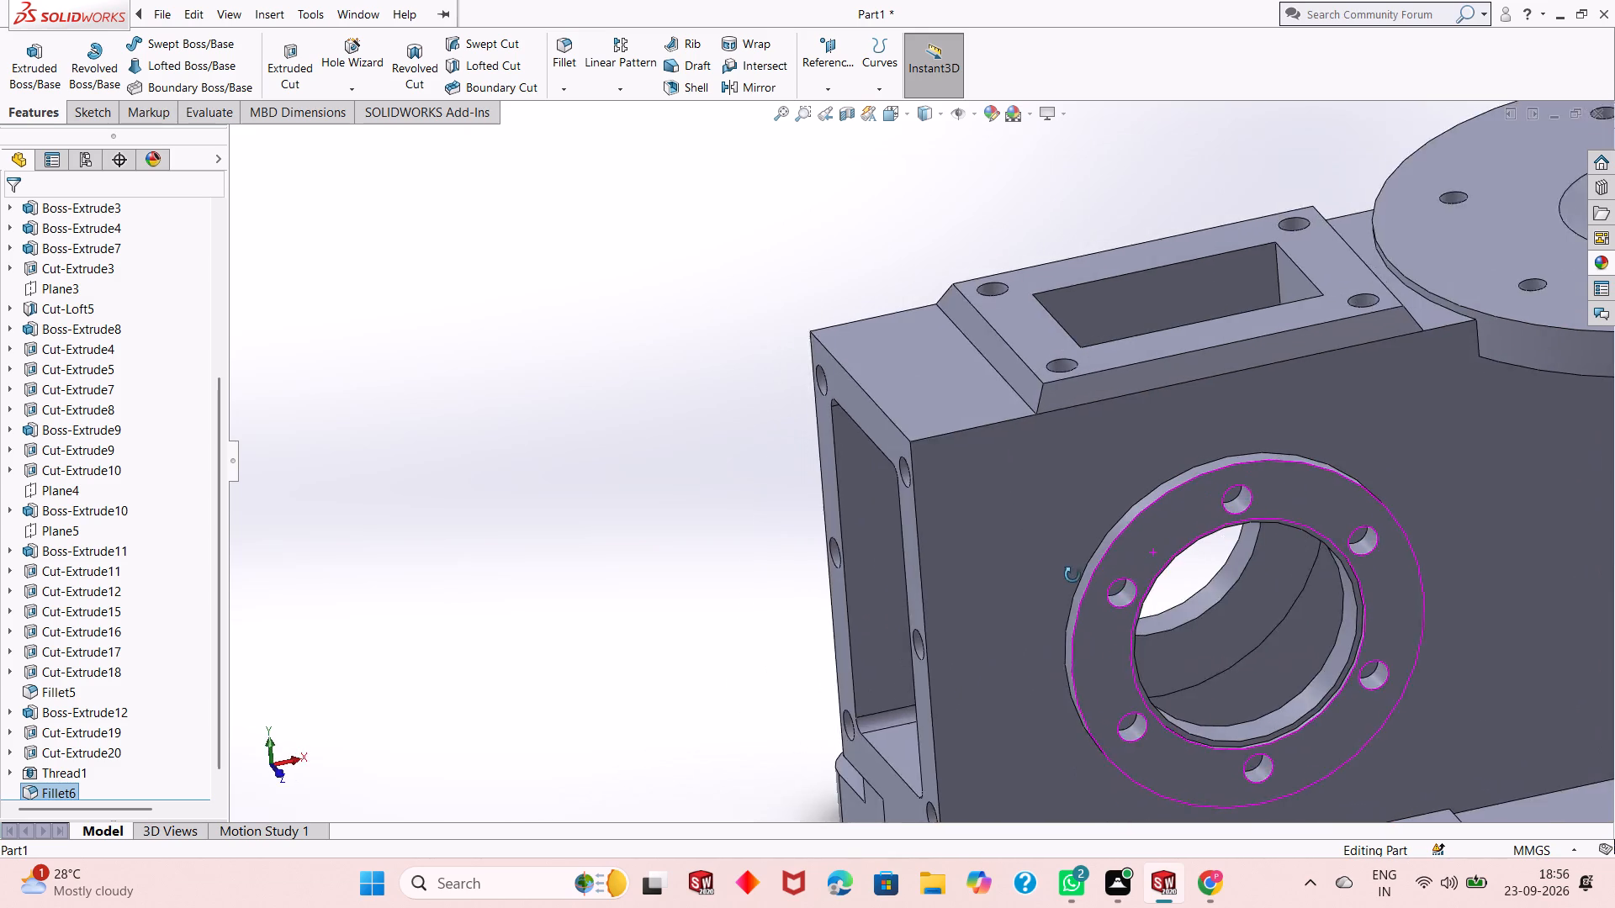
middle_click_drag(1072, 575, 1133, 525)
scroll(1067, 684, "up", 3)
scroll(1129, 569, "down", 2)
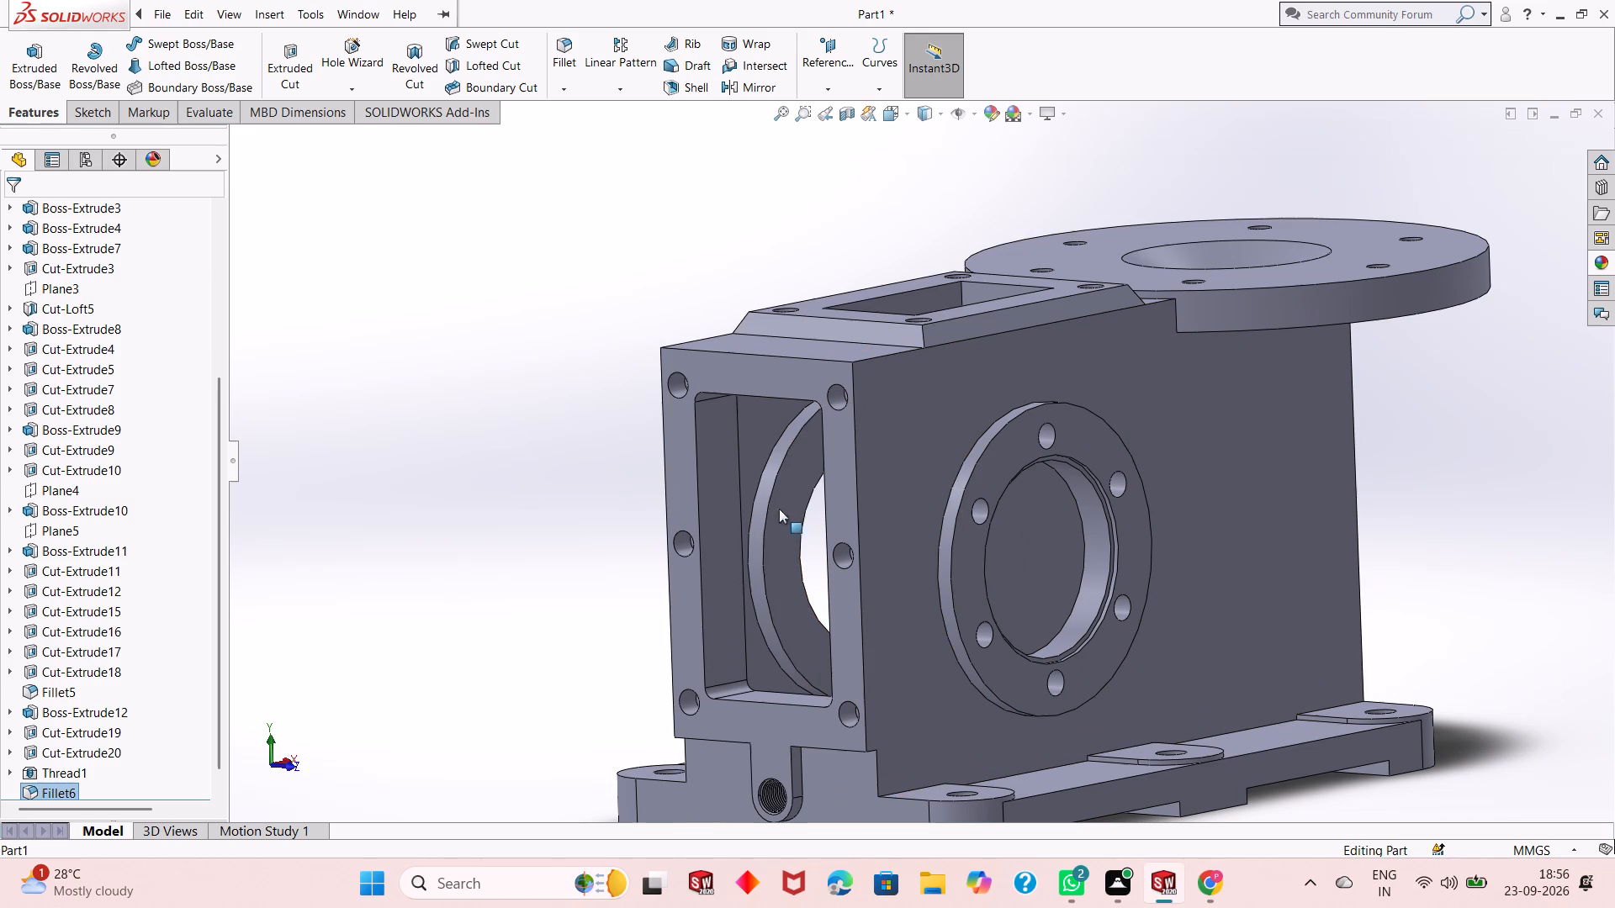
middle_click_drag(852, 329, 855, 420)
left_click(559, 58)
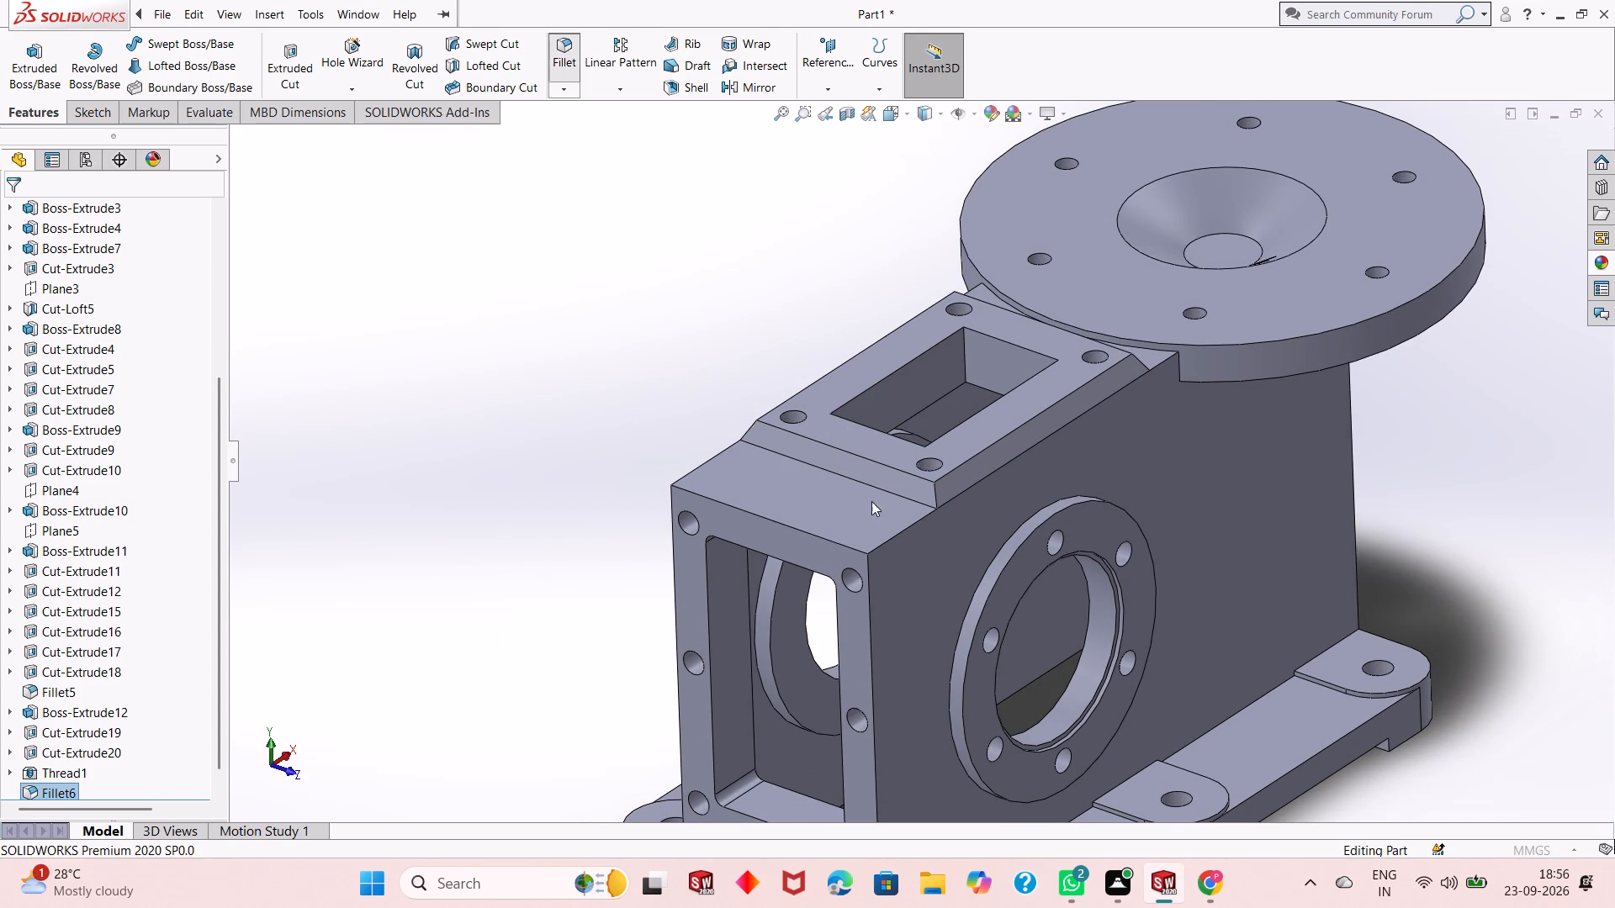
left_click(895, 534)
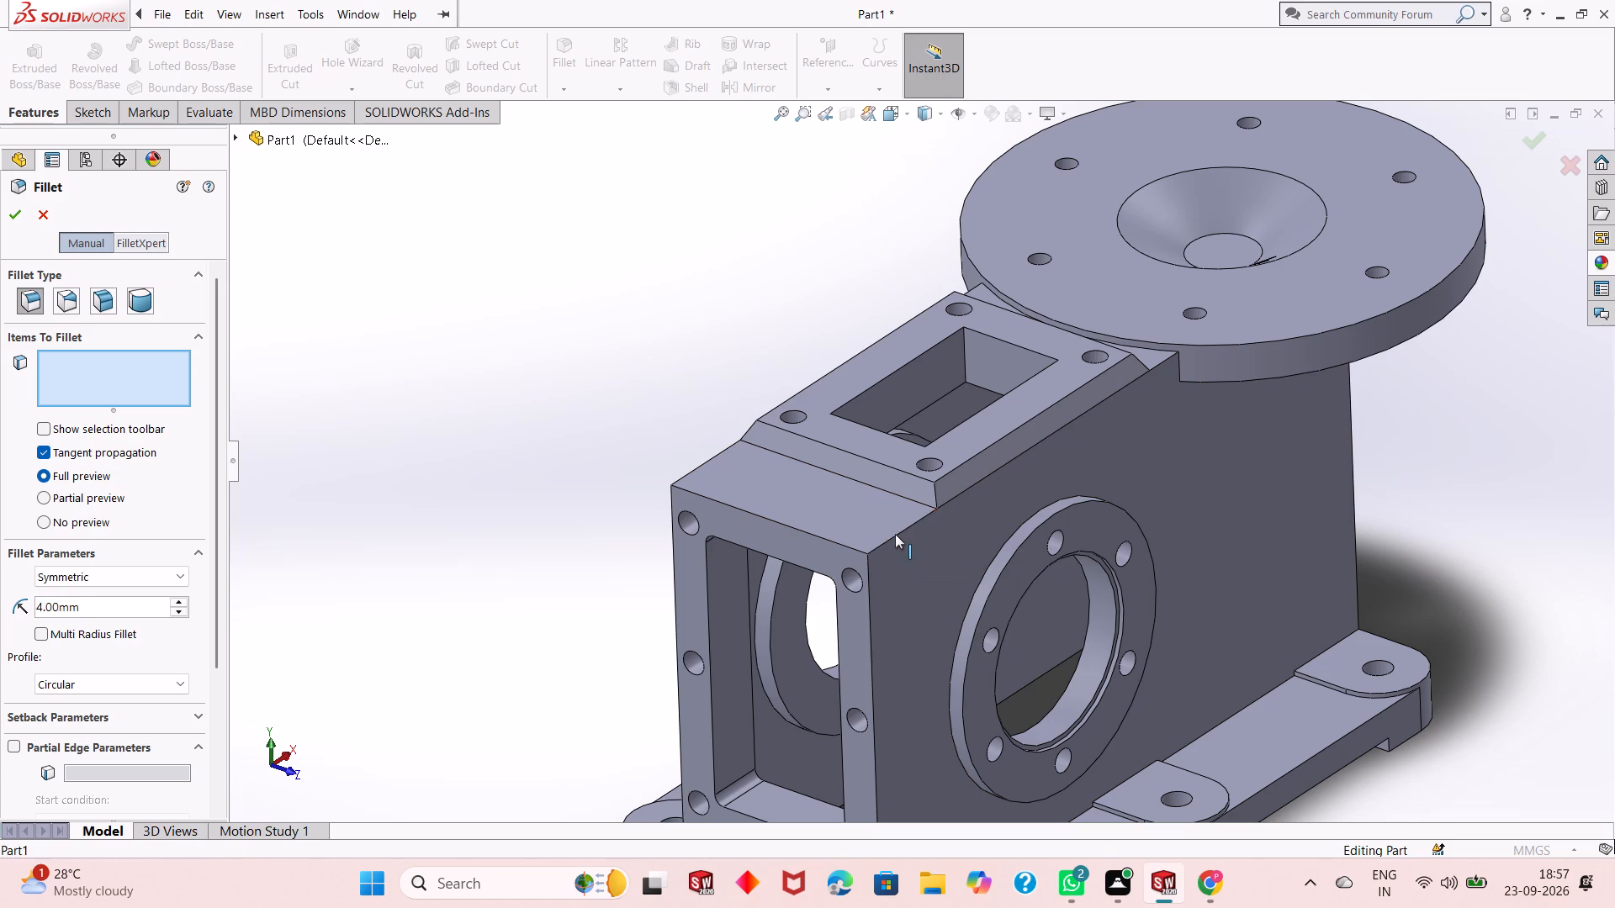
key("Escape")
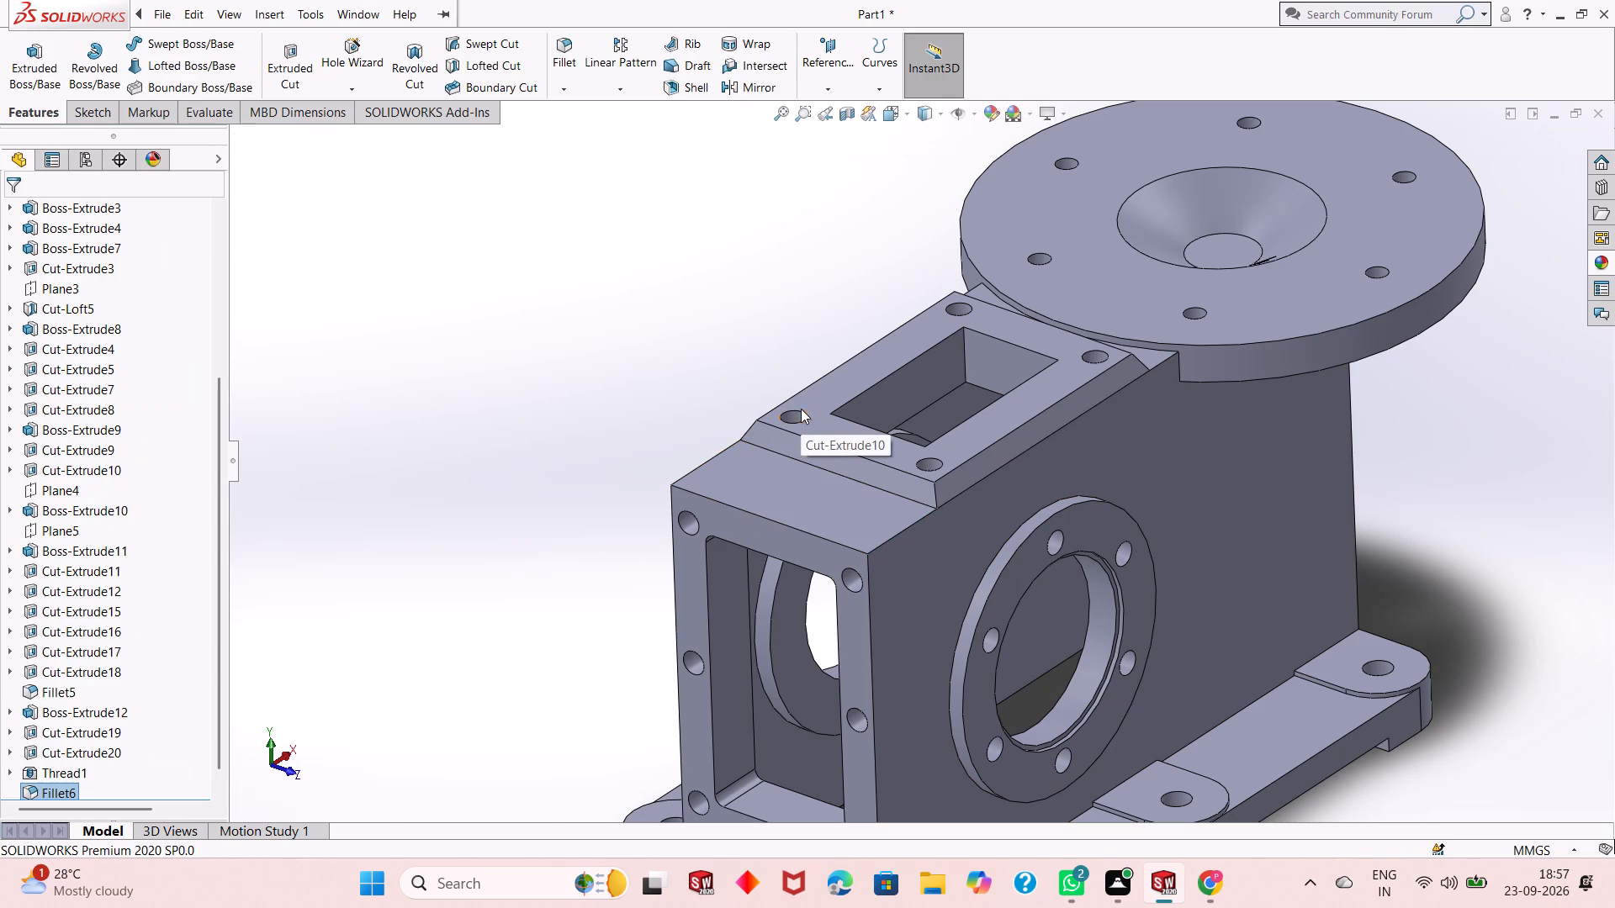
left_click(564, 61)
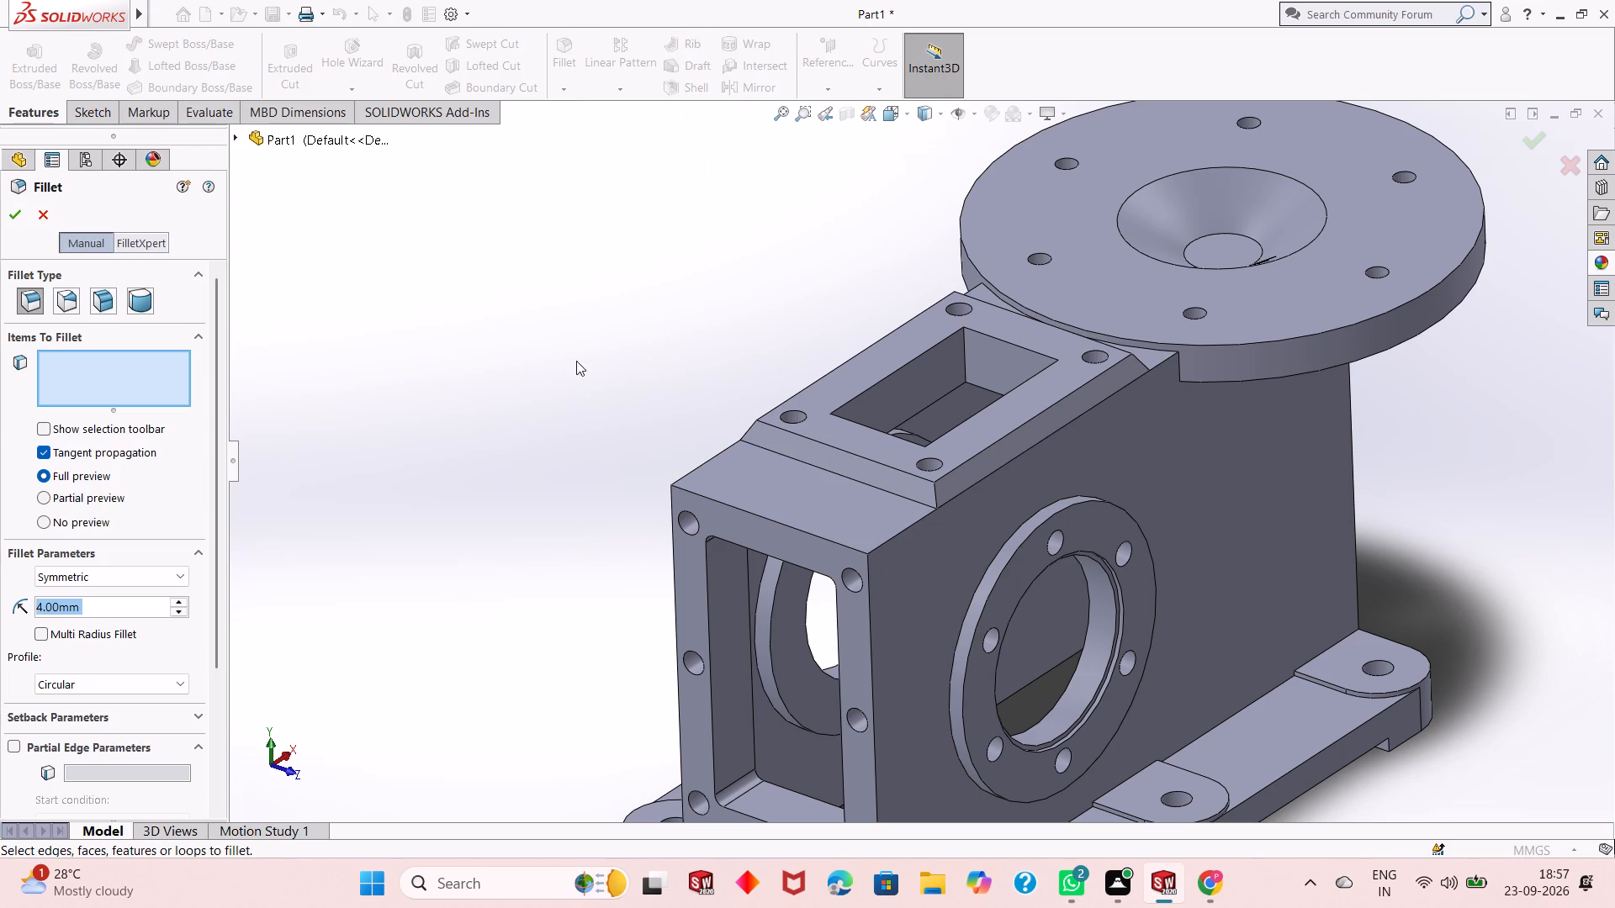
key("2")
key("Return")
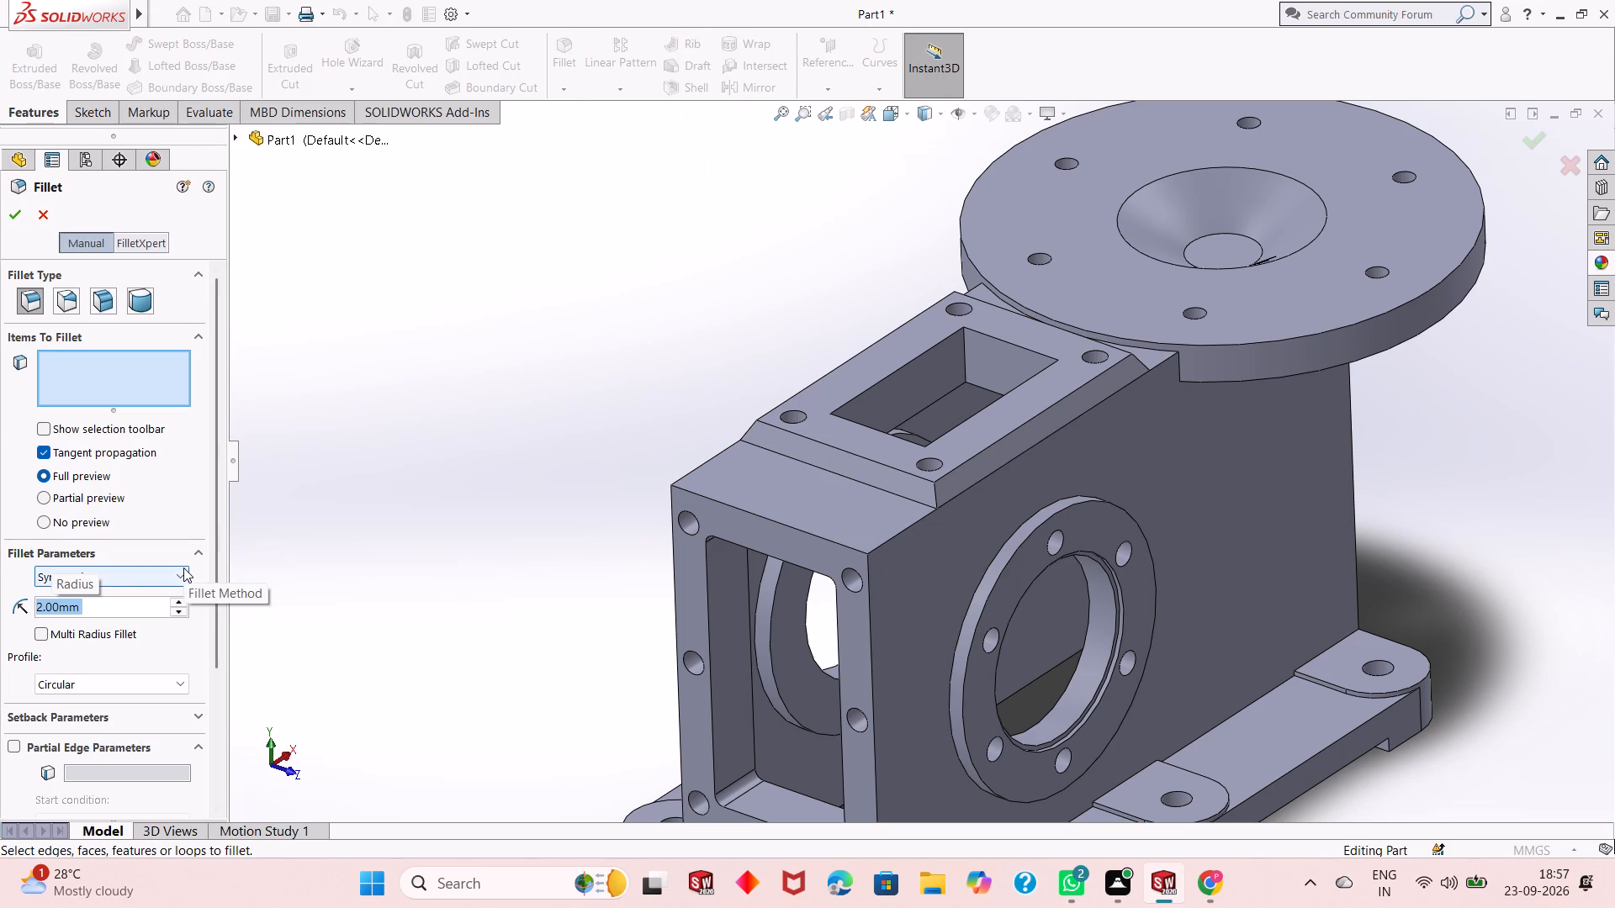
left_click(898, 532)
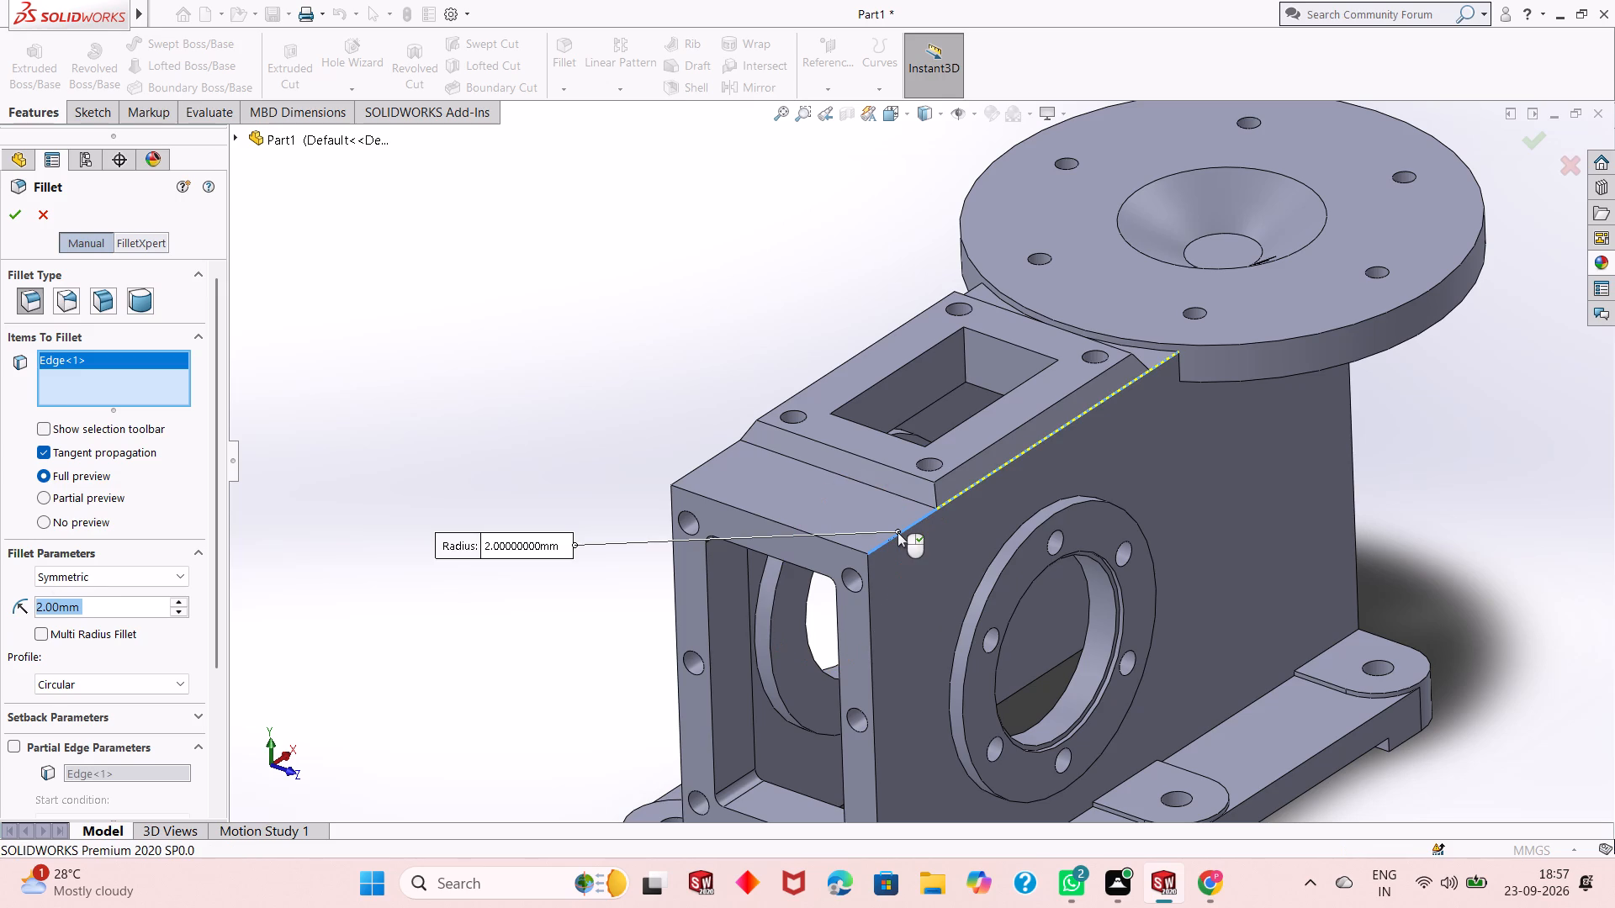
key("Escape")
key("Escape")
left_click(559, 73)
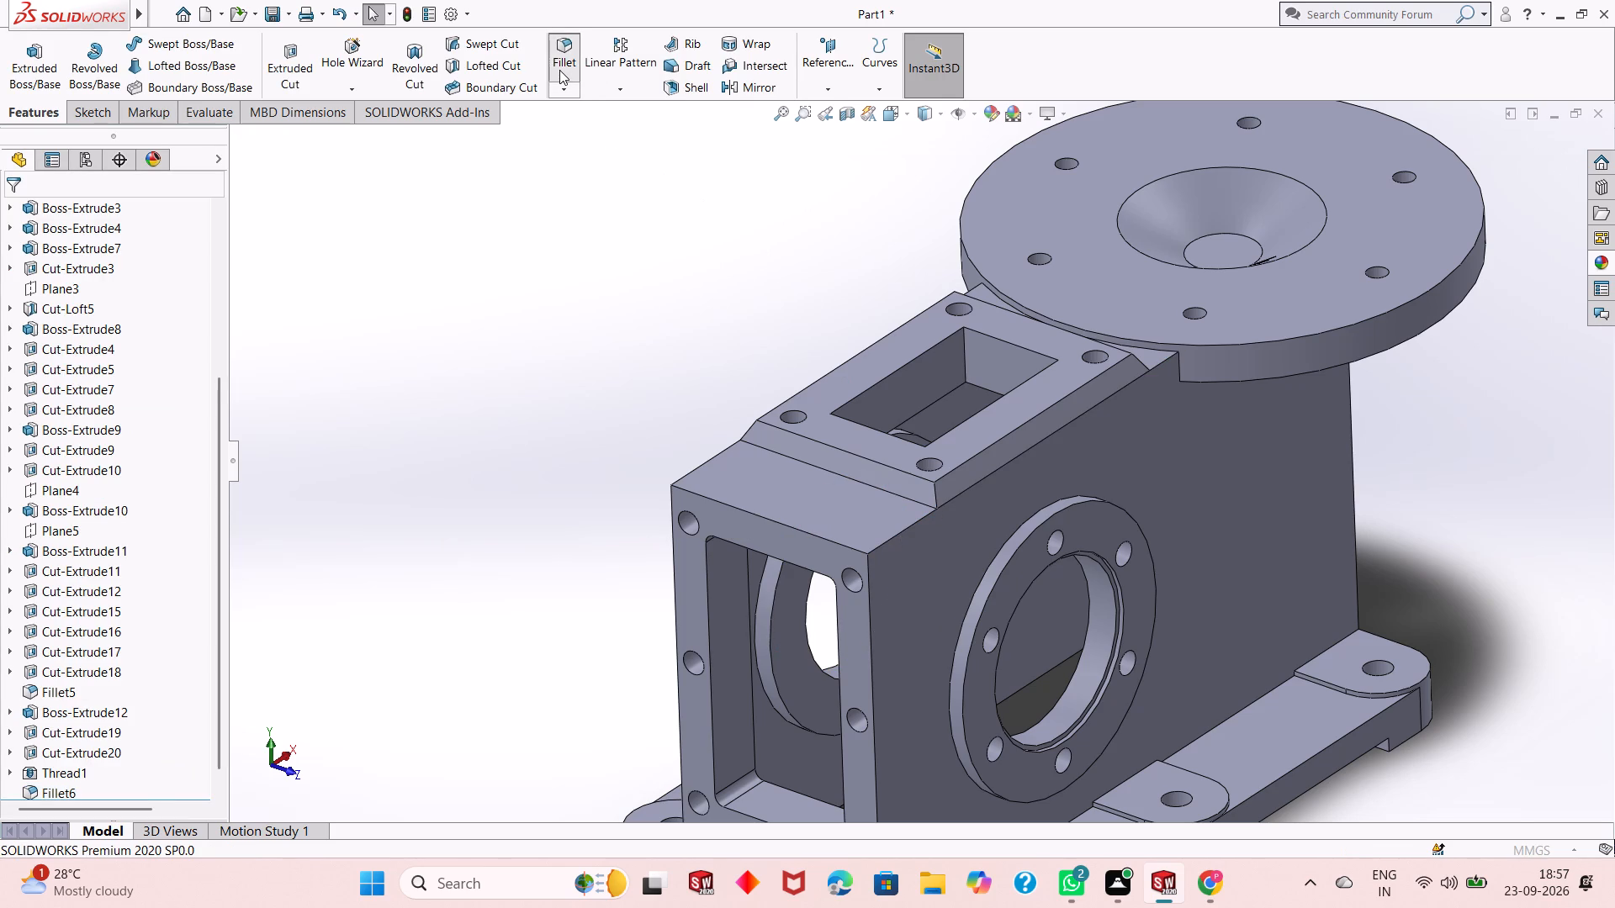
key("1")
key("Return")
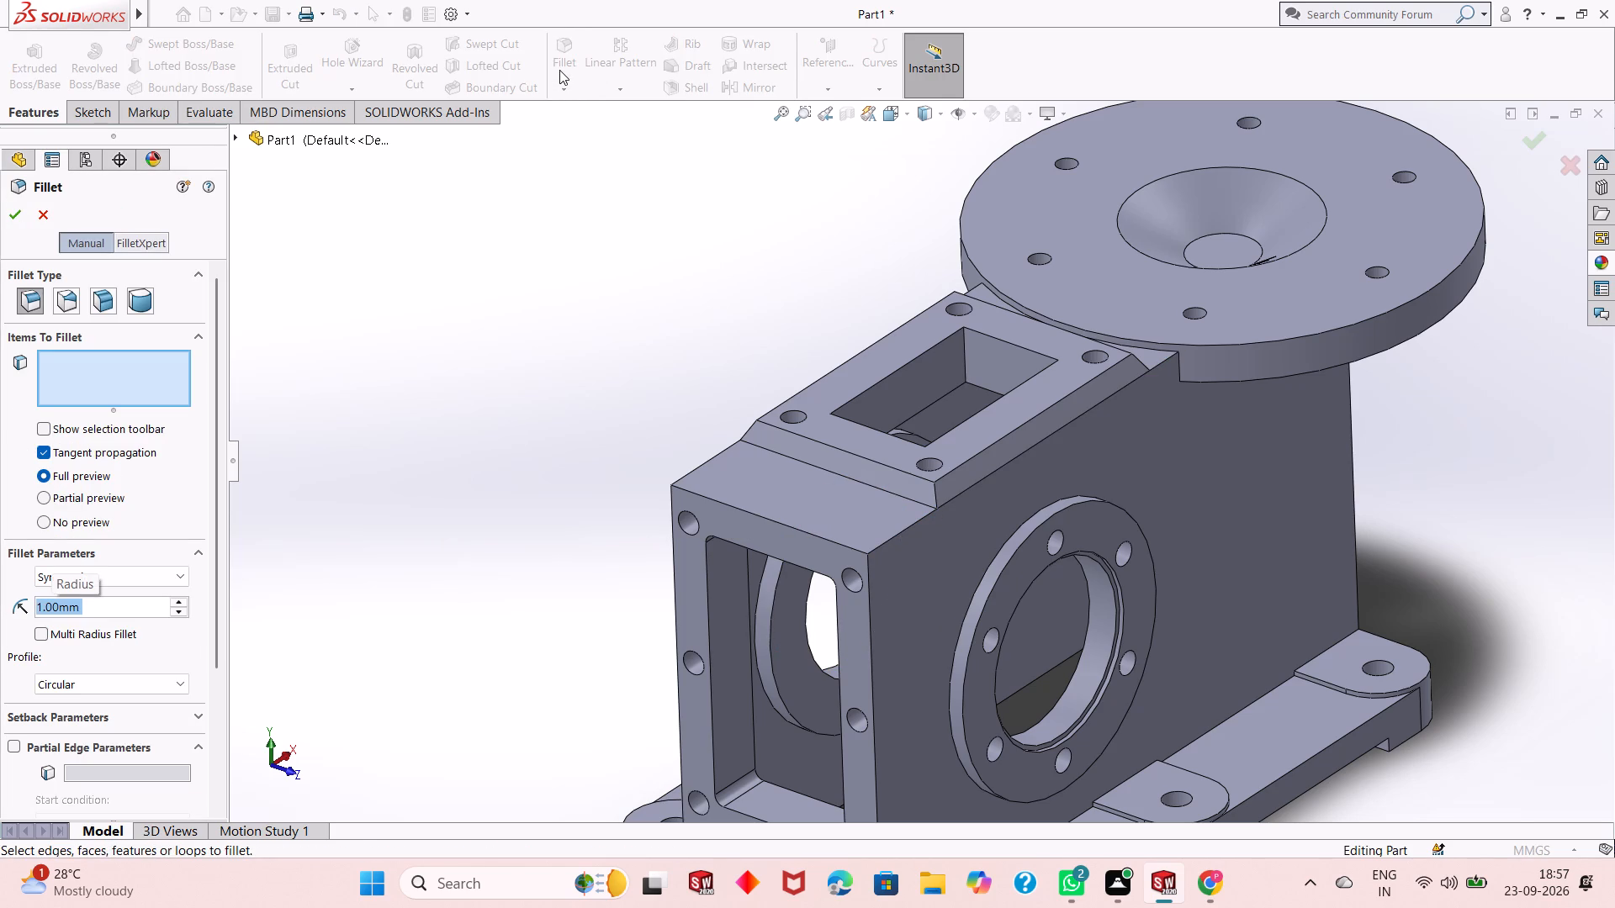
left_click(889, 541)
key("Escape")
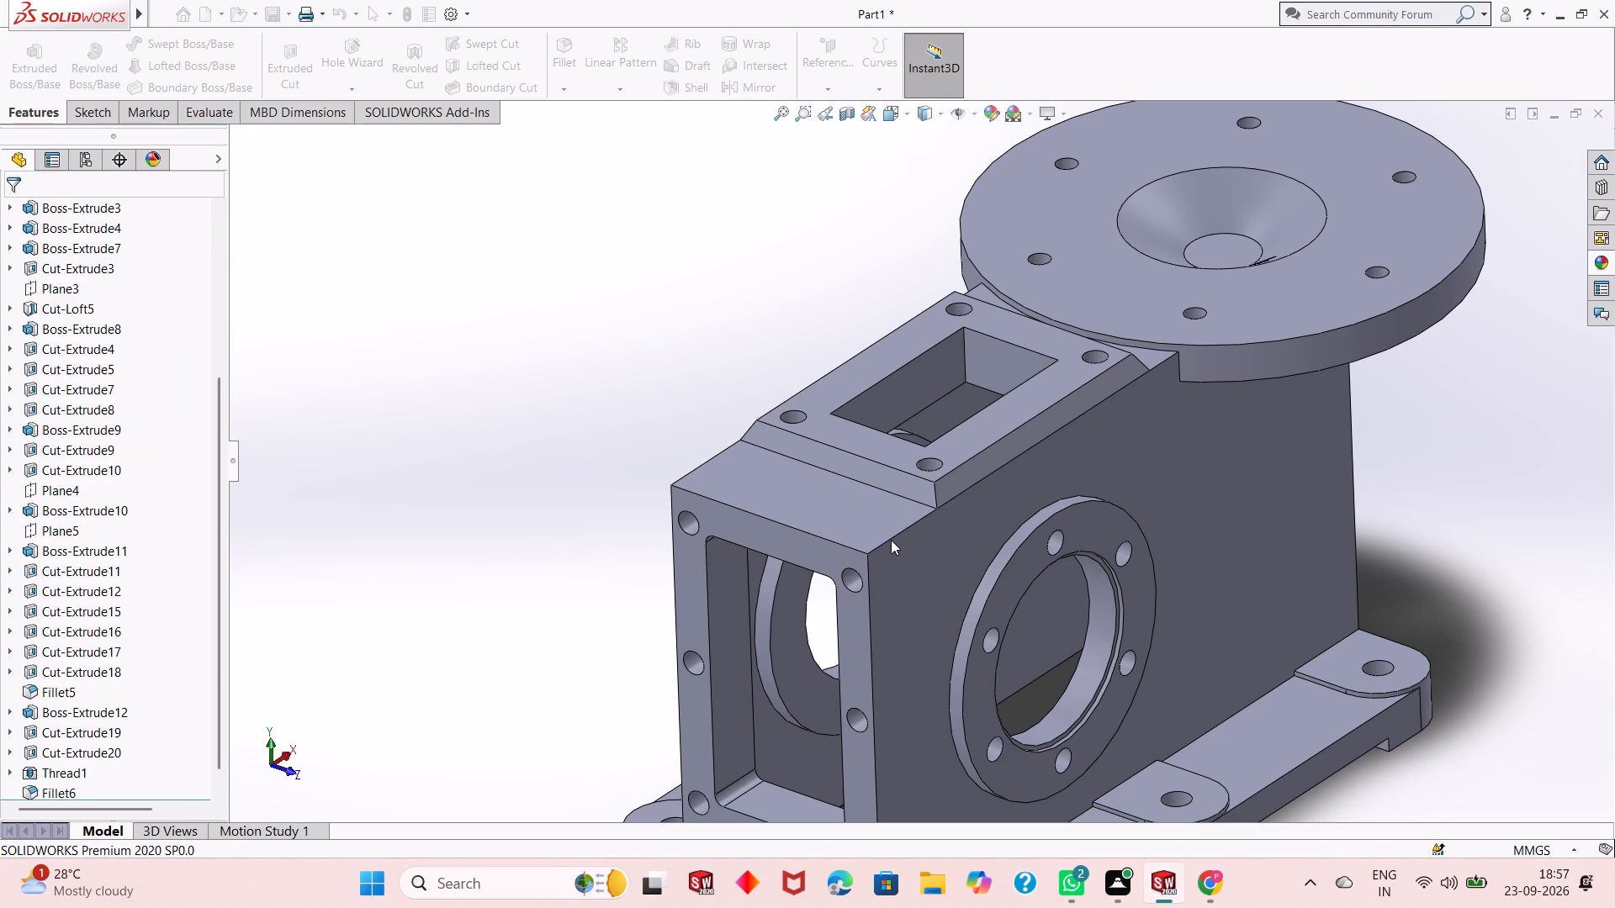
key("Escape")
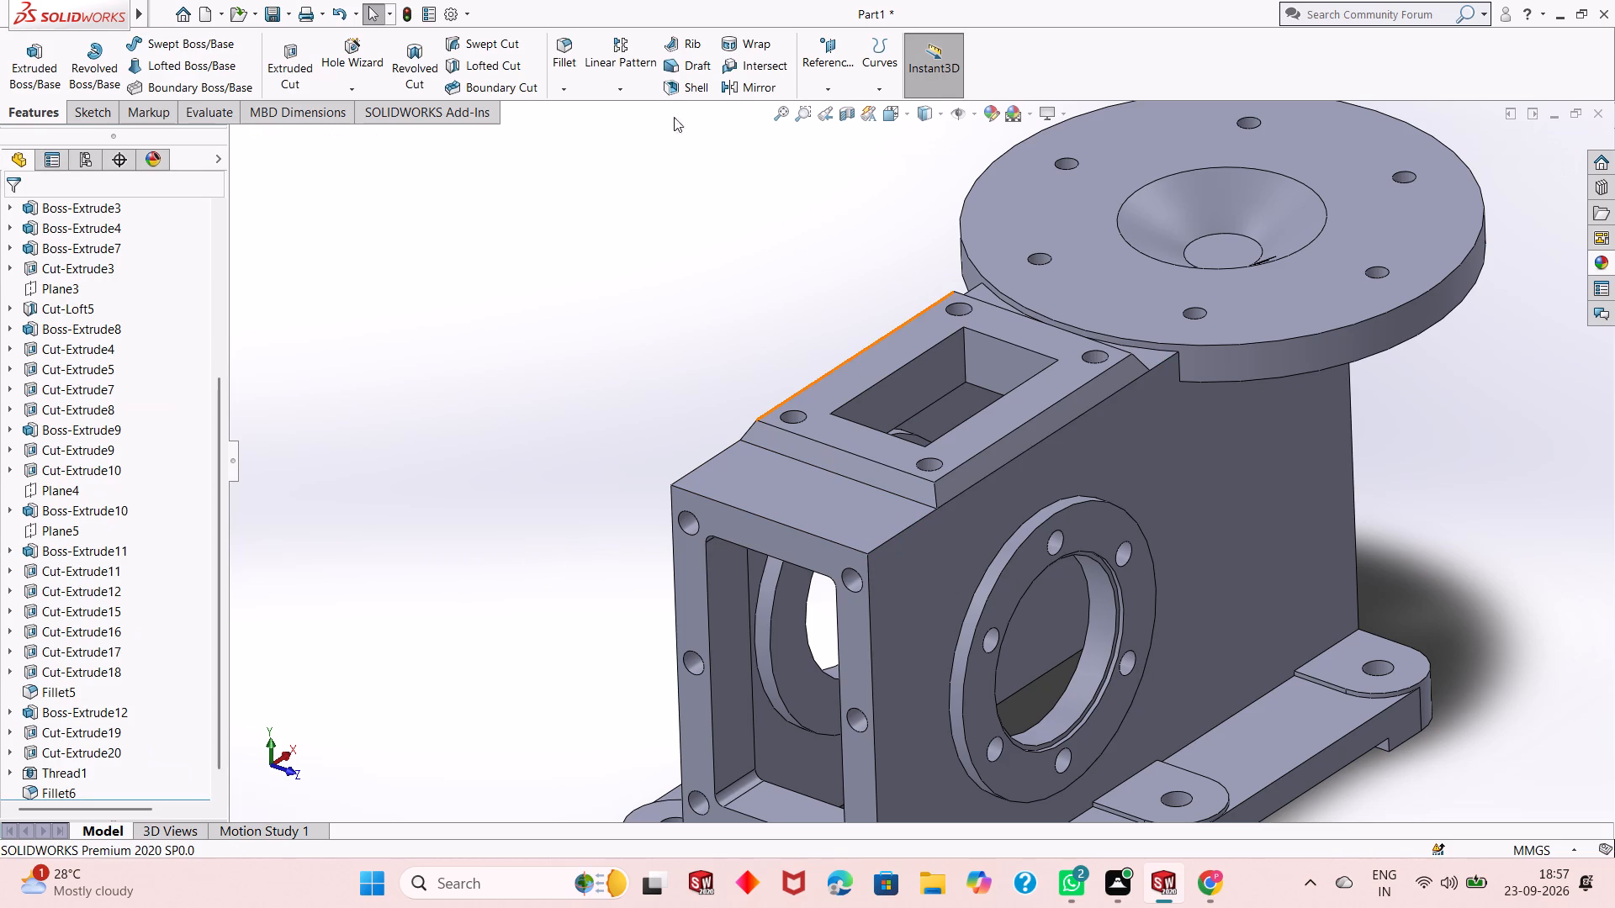
Add a 4 mm fillet to the circular edge where the side flange ring meets the housing's side wall.
left_click(562, 42)
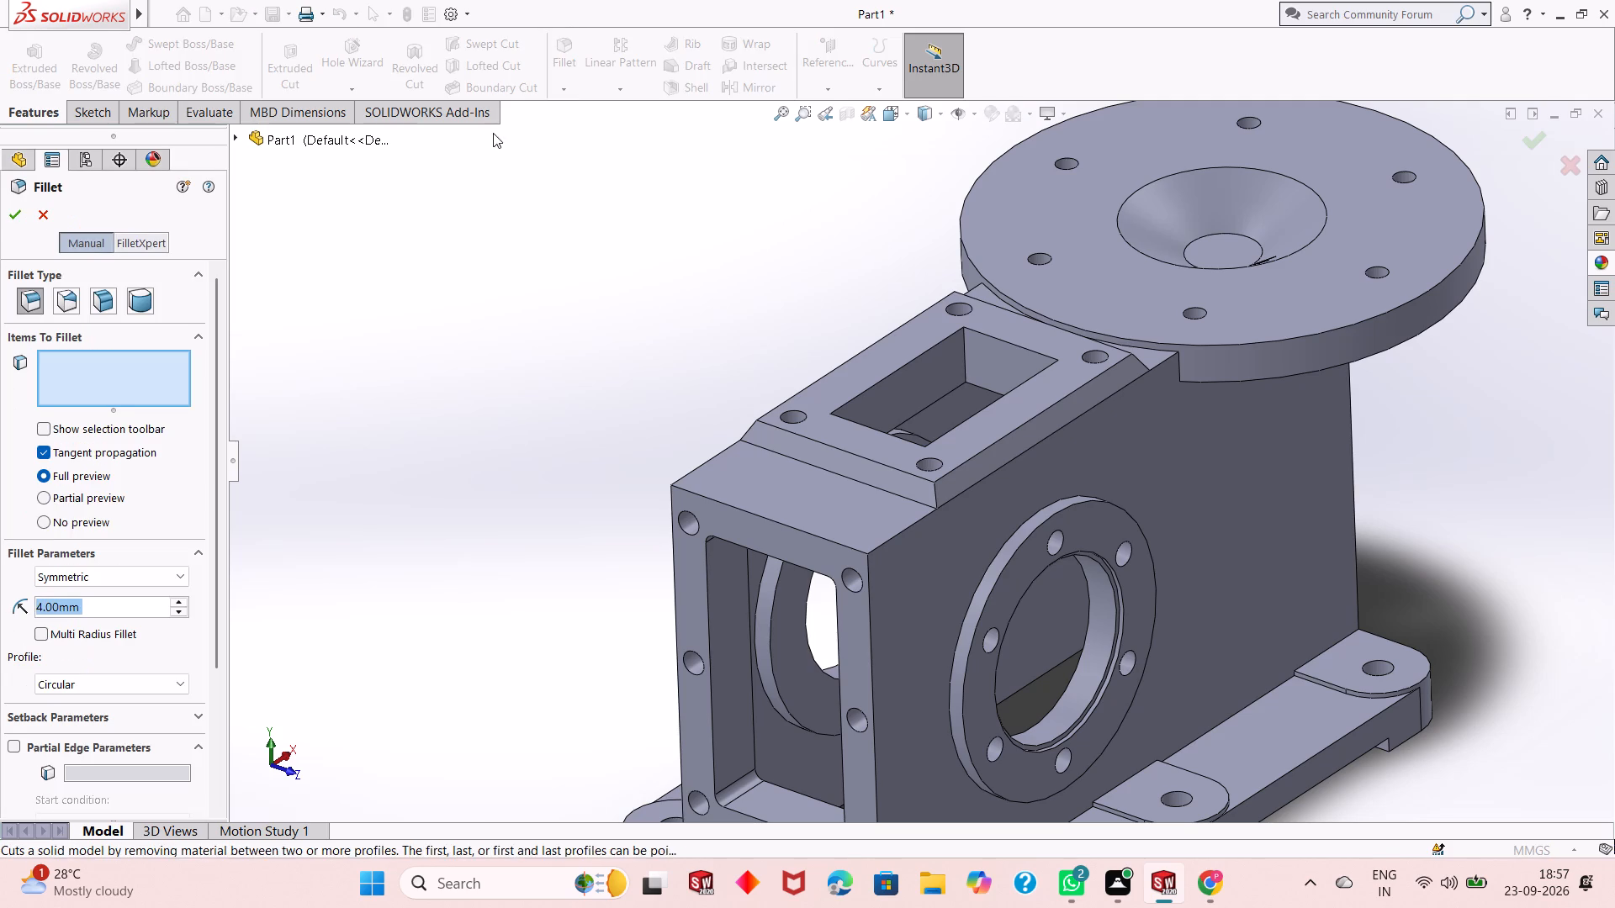
left_click(976, 583)
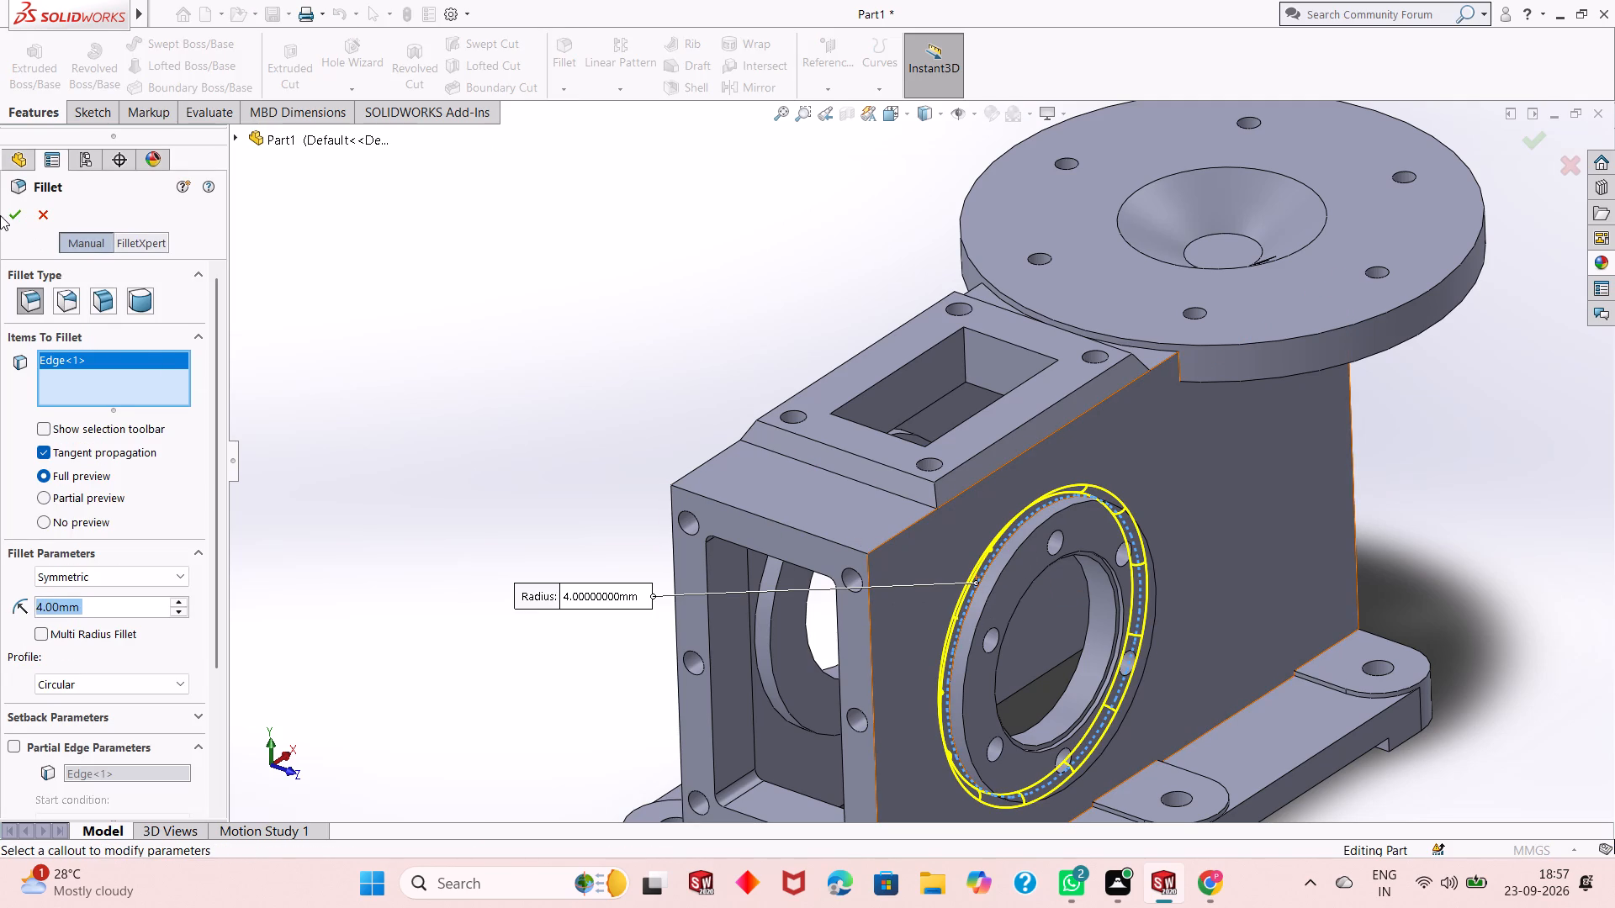
left_click(3, 215)
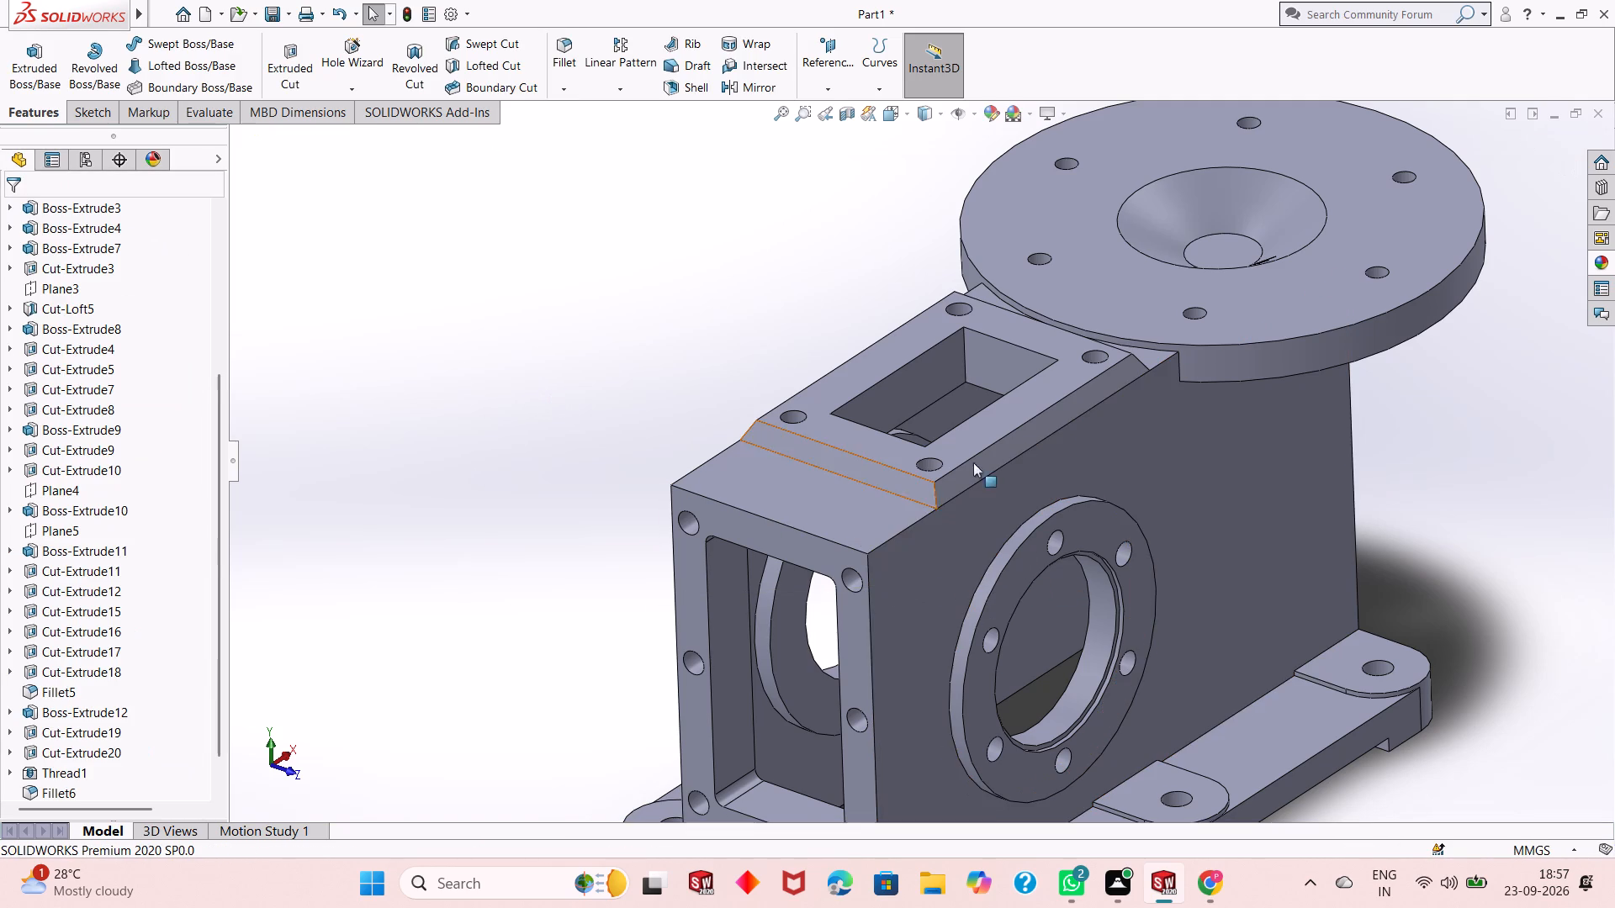
Examine the filleted side flange ring and the flange ring on the housing's opposite side.
scroll(1062, 548, "down", 2)
scroll(1018, 554, "up", 1)
middle_click_drag(1018, 554, 1050, 533)
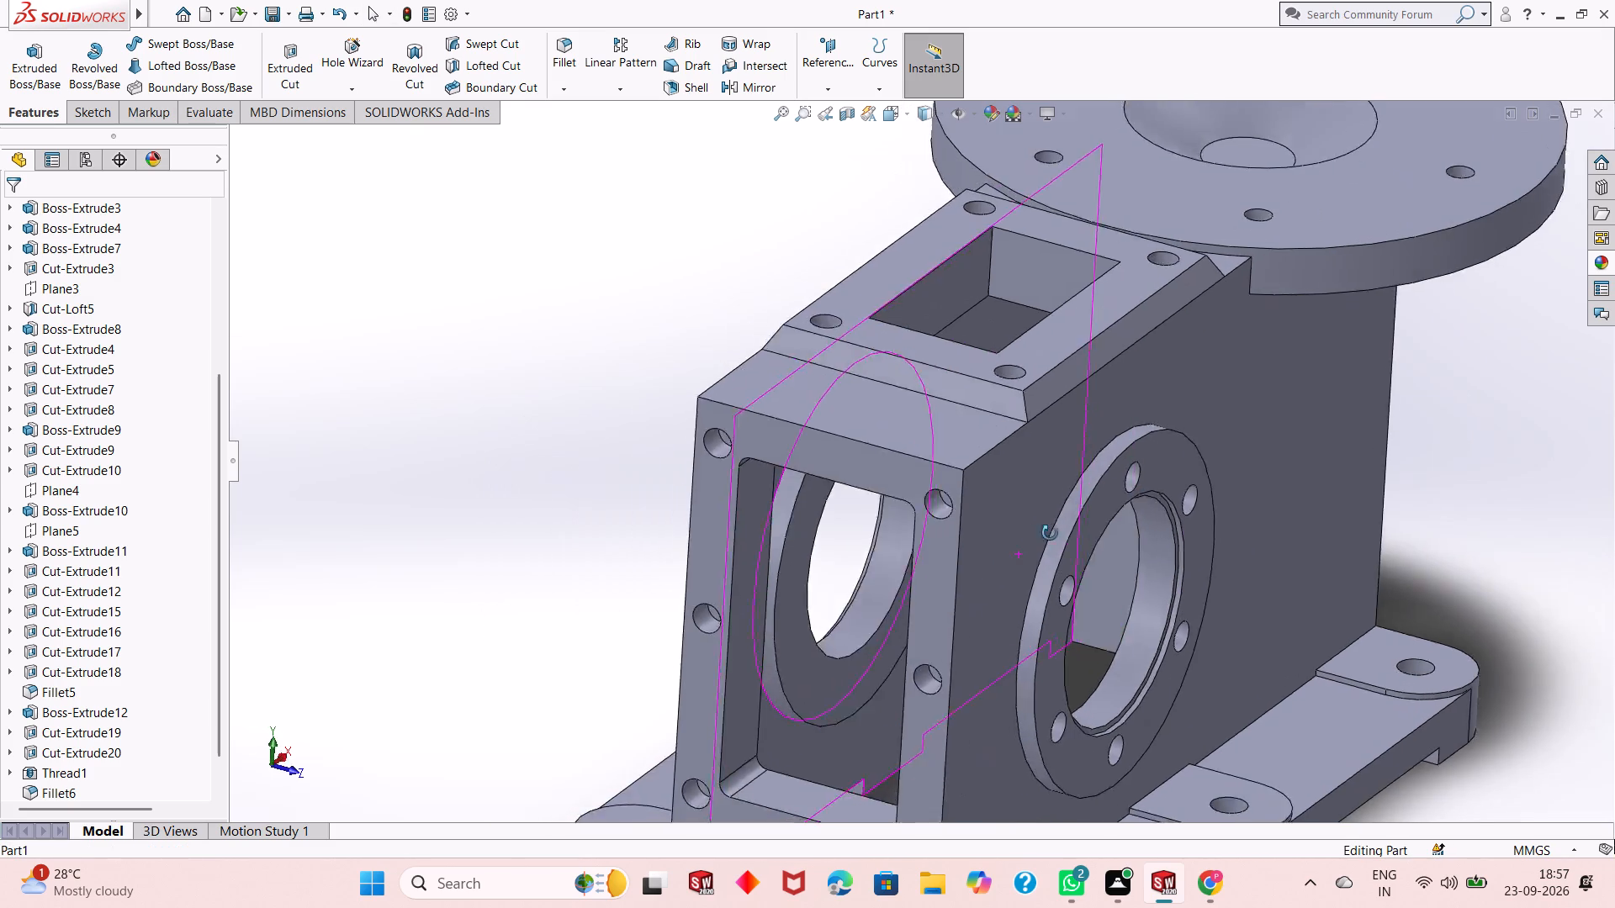
middle_click_drag(1050, 533, 1133, 538)
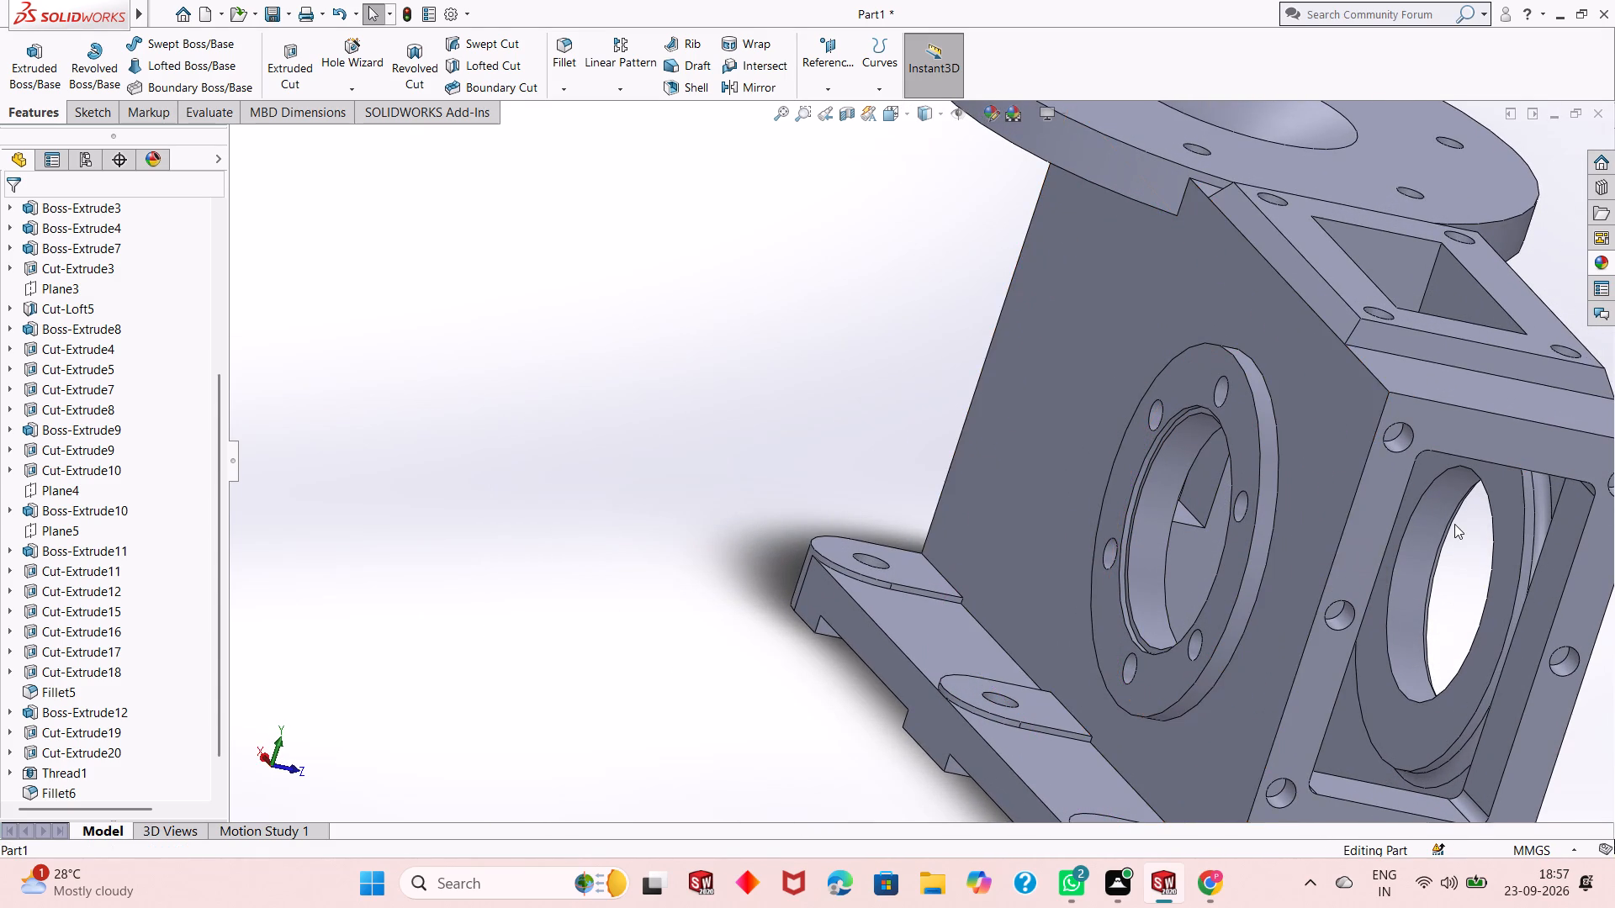
Add a 4 mm fillet to the circular edge of the ring on the inner side wall, reached through the end-face window.
middle_click_drag(1460, 525, 1524, 486)
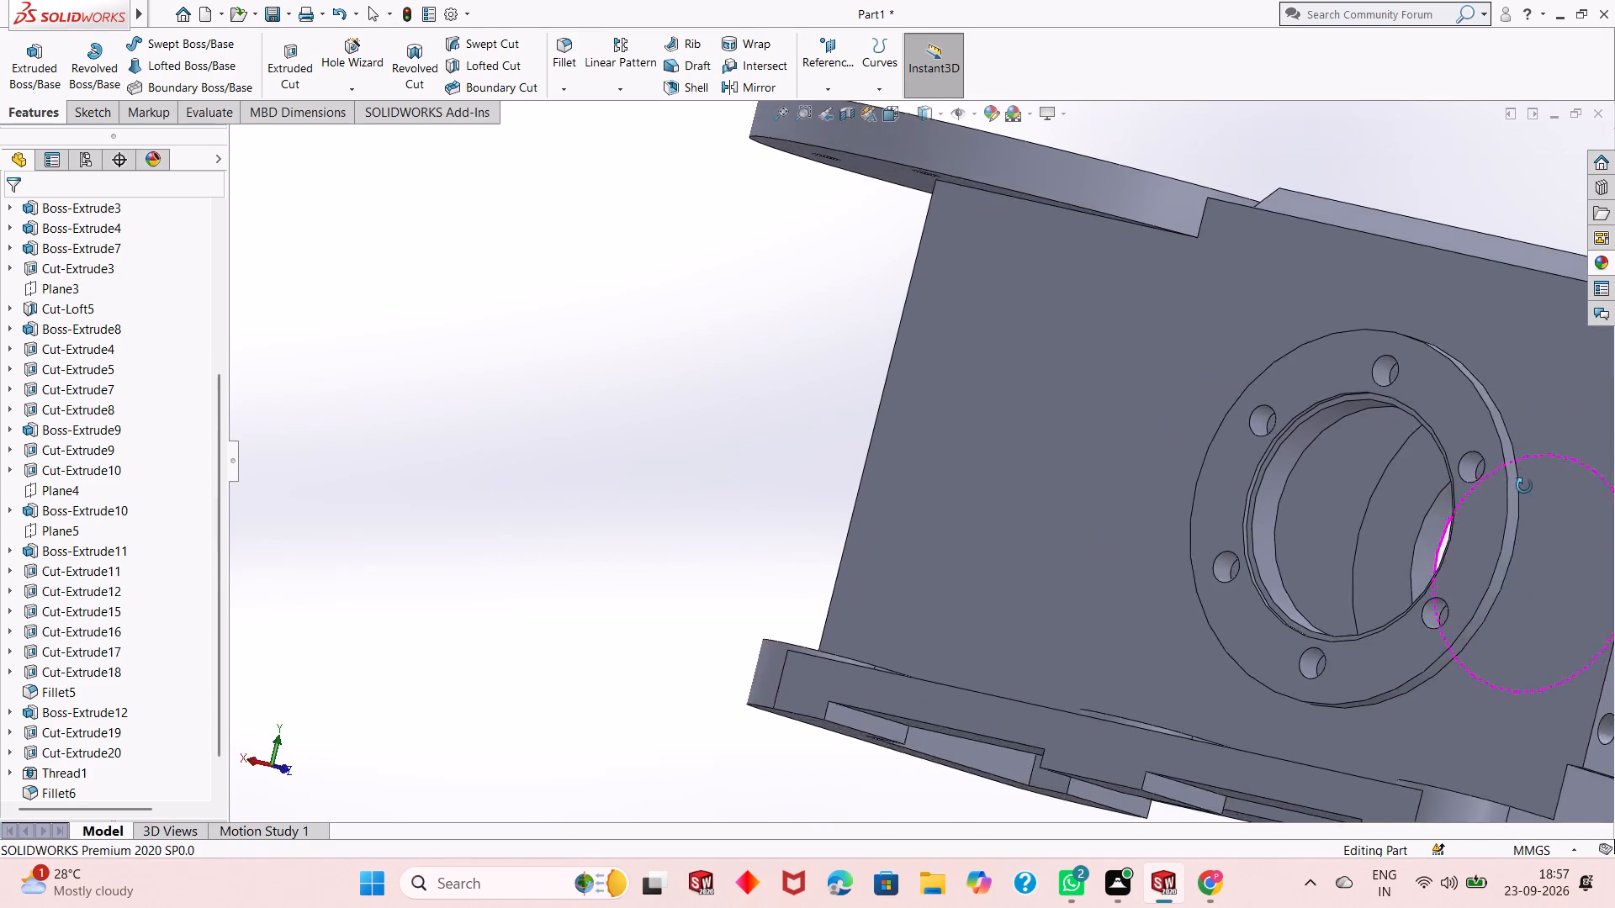
middle_click_drag(1524, 486, 1472, 546)
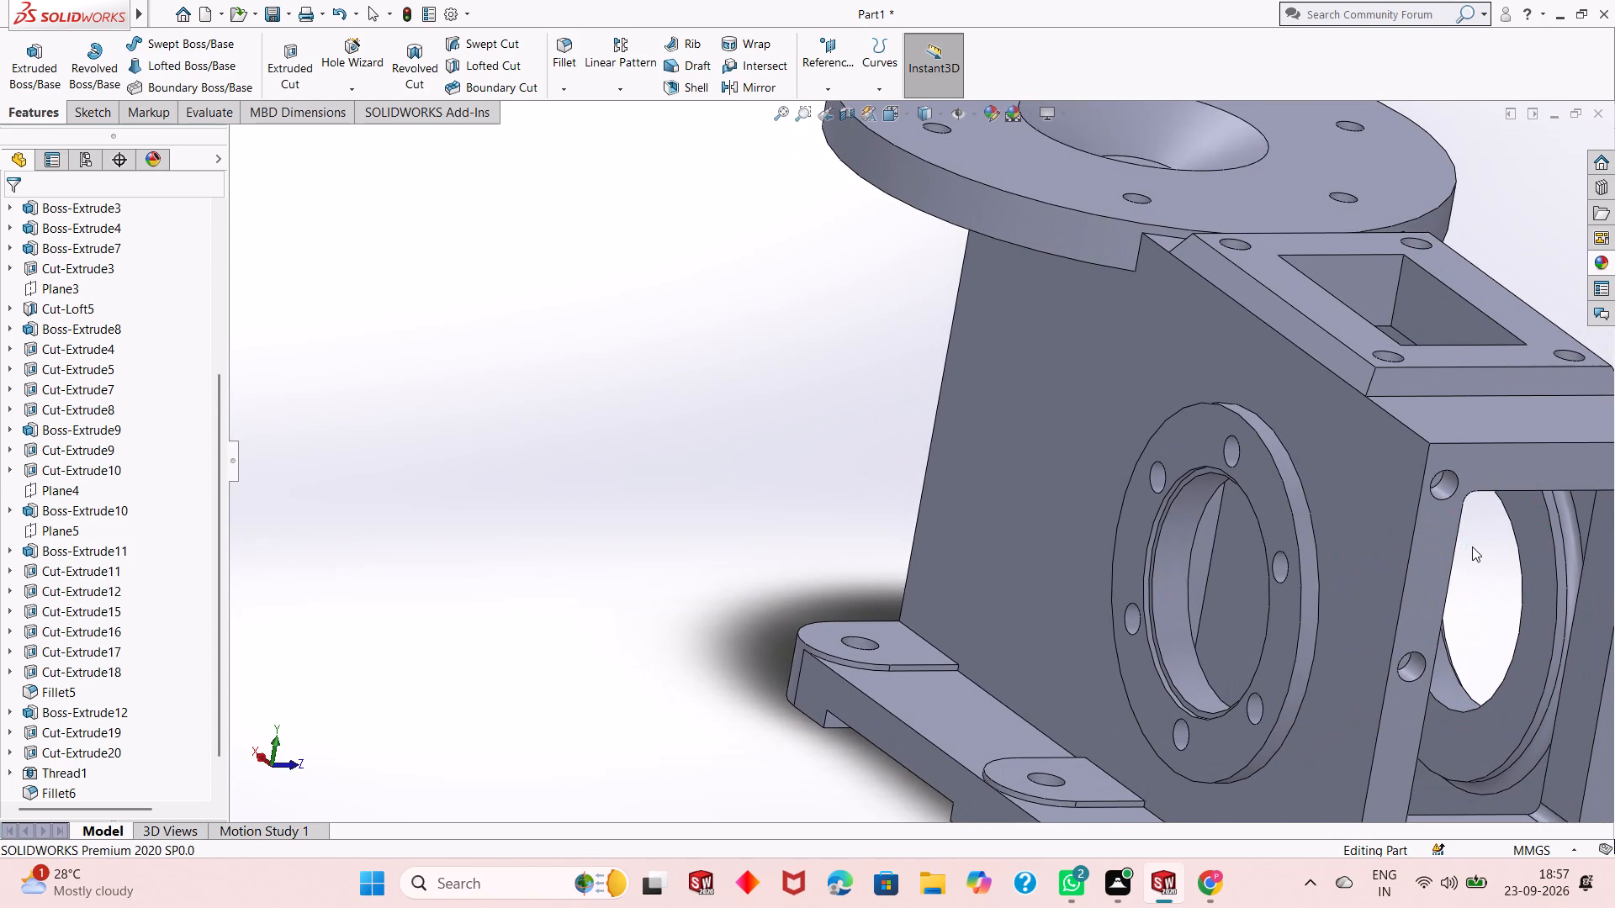
middle_click_drag(1472, 546, 1381, 574)
scroll(1246, 599, "up", 3)
middle_click_drag(1357, 597, 1342, 550)
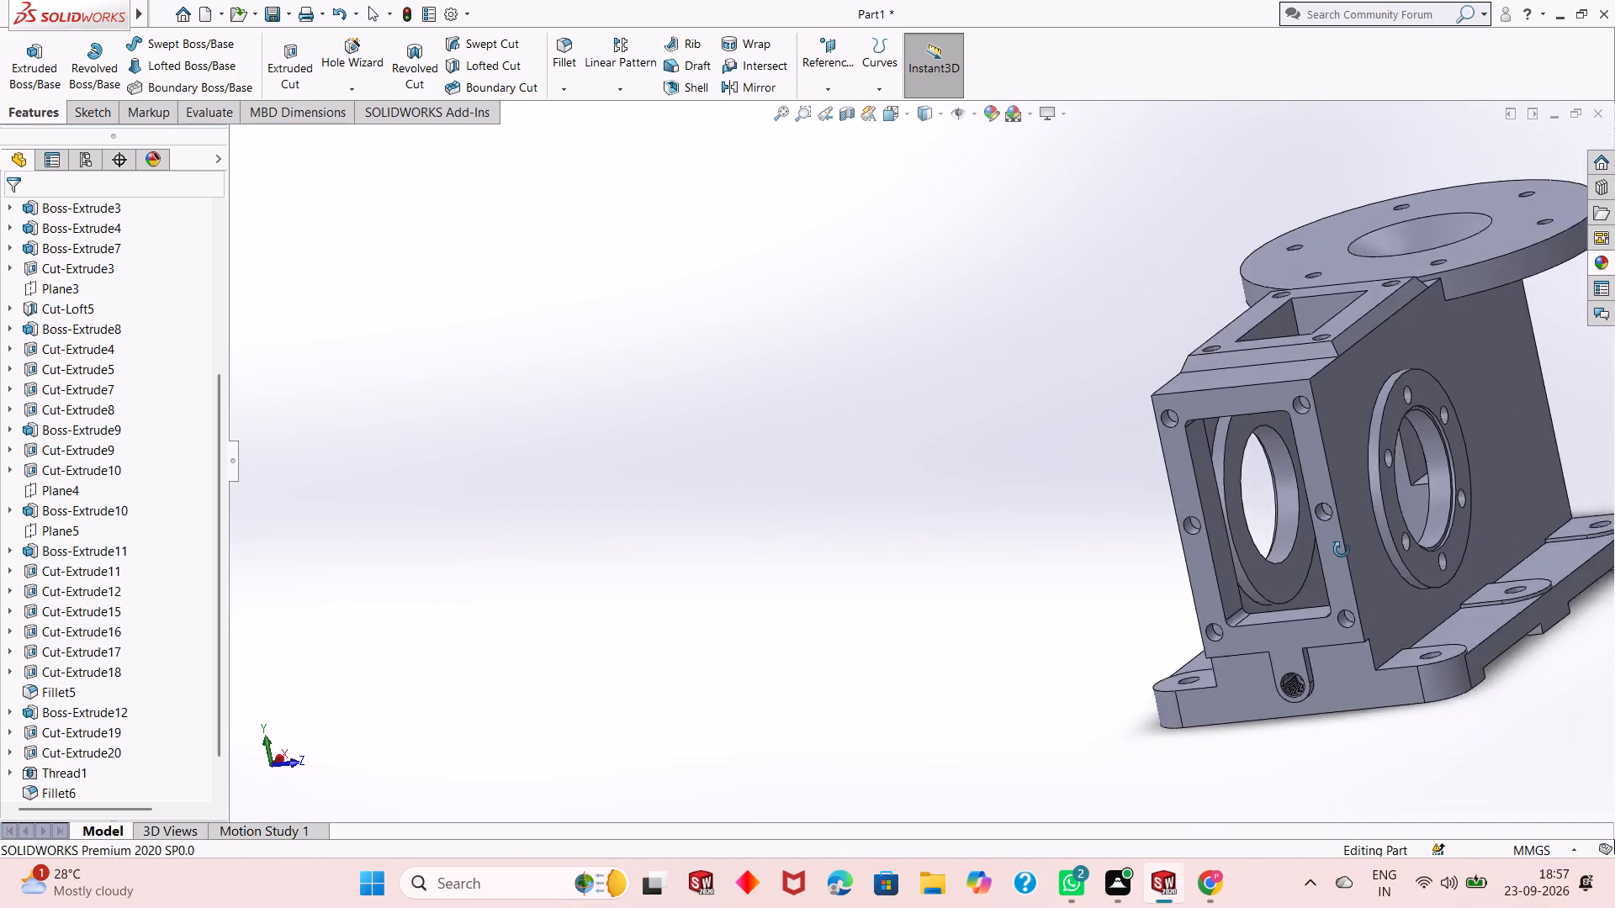
middle_click_drag(1342, 550, 1305, 619)
scroll(1231, 576, "down", 2)
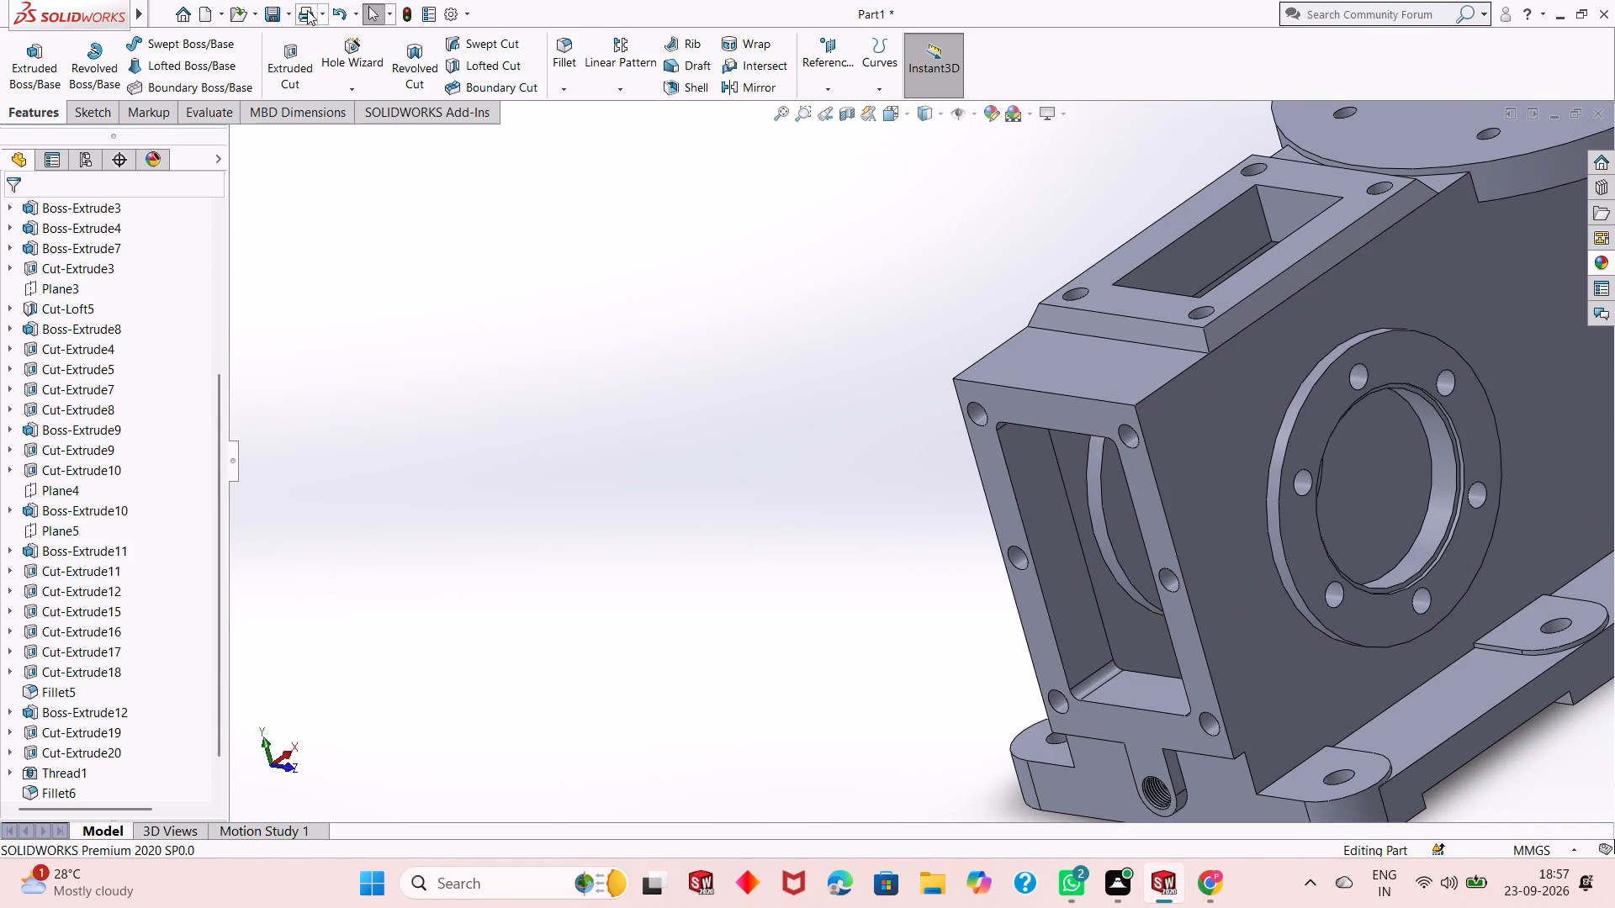
left_click(555, 46)
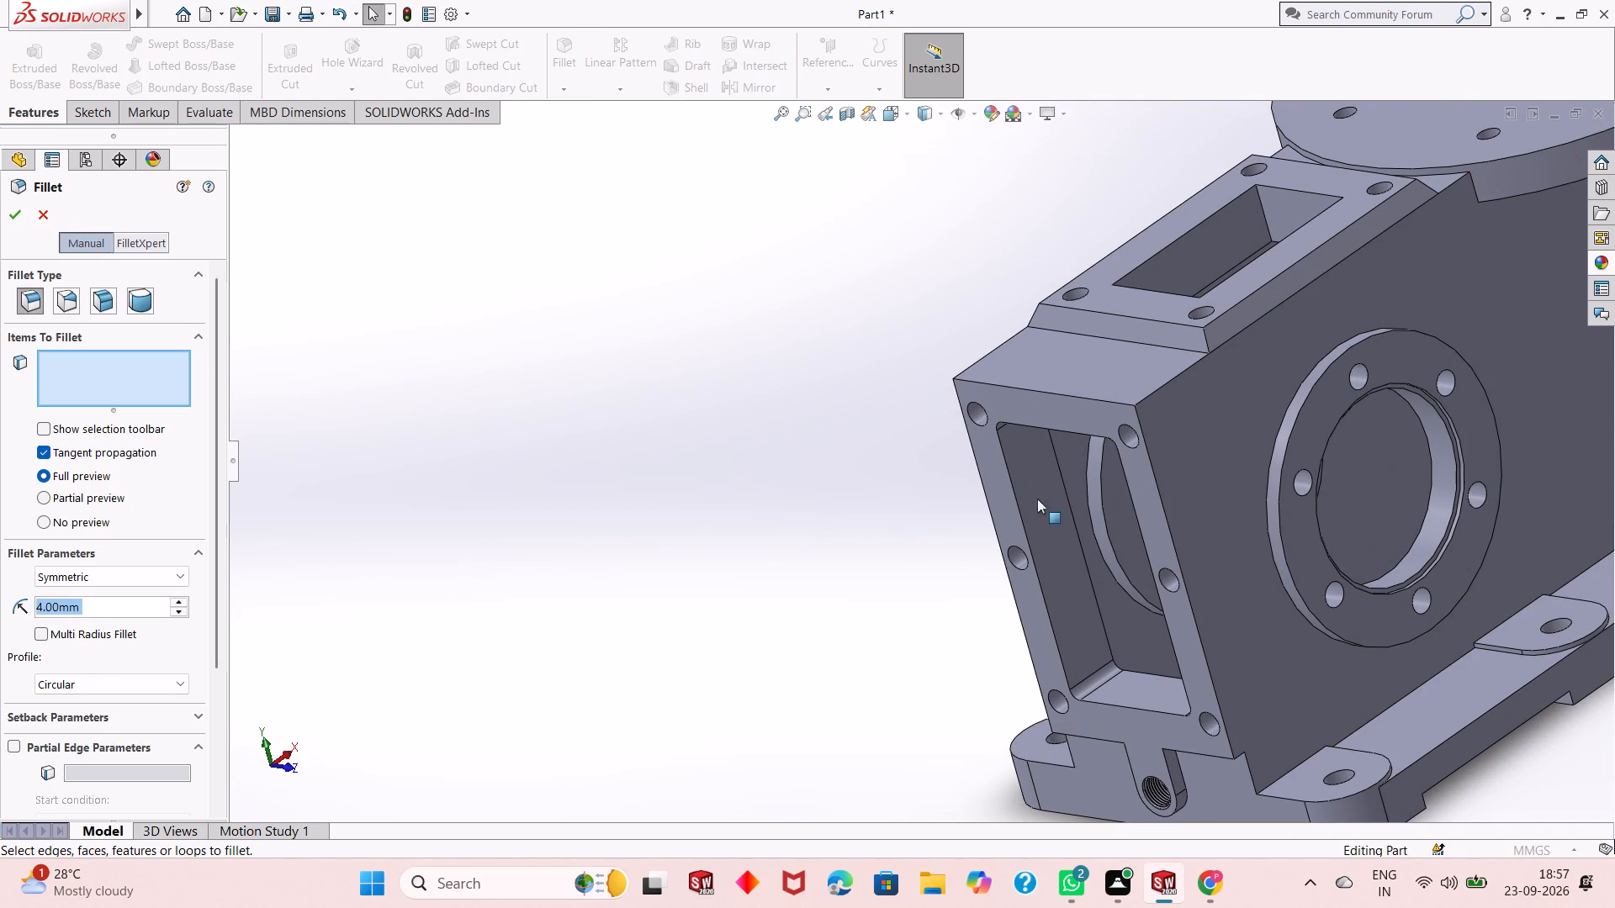
left_click(1098, 546)
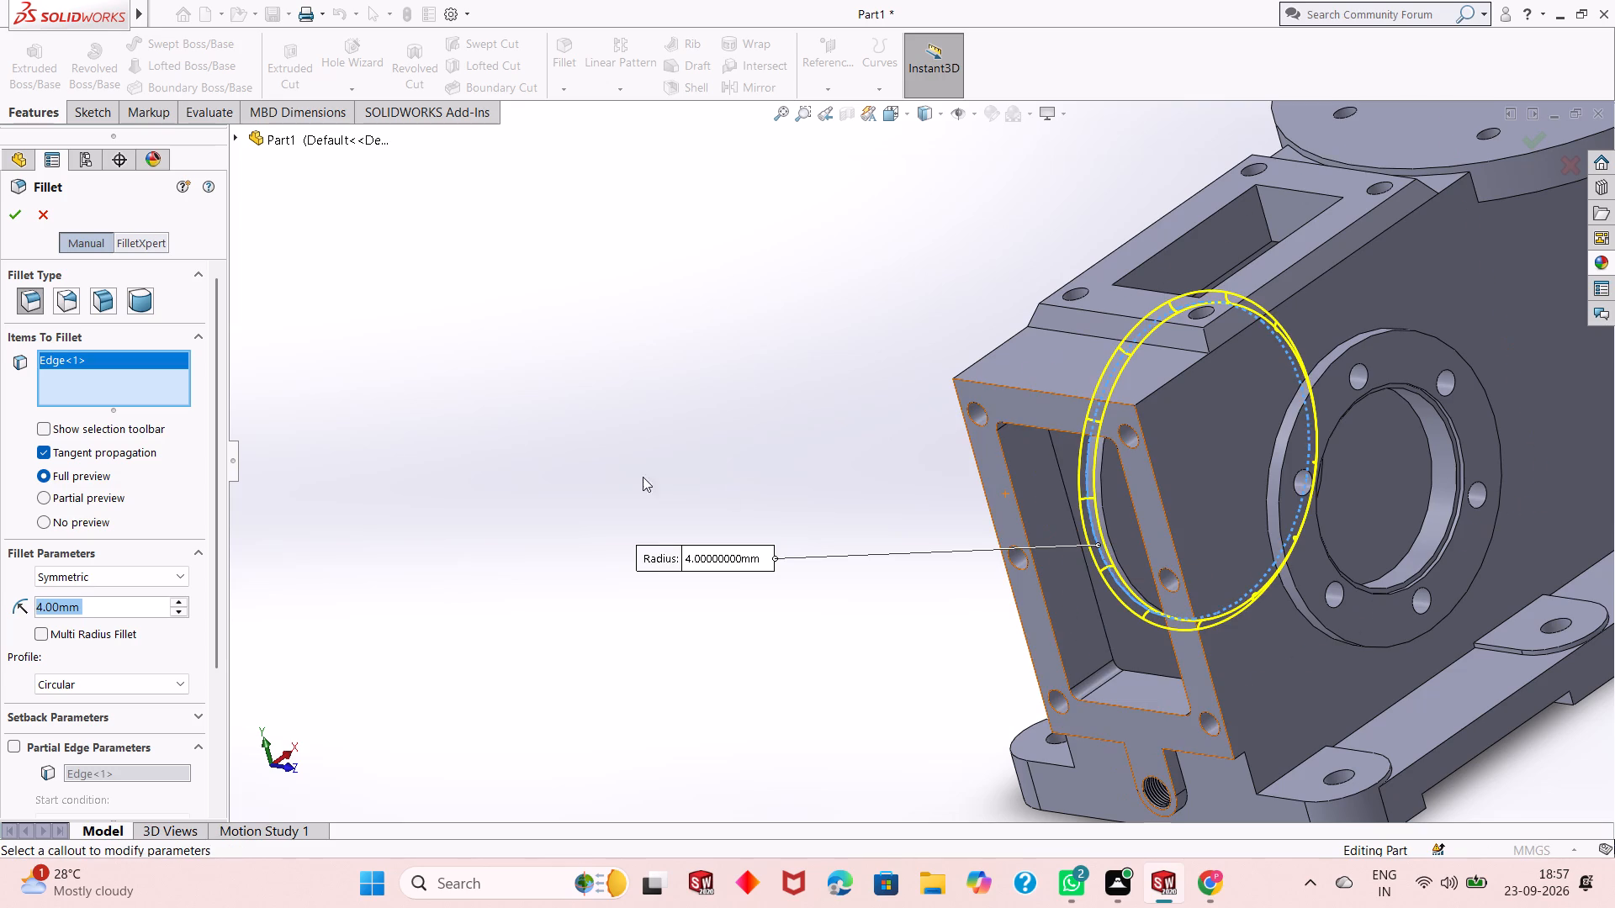
left_click(10, 213)
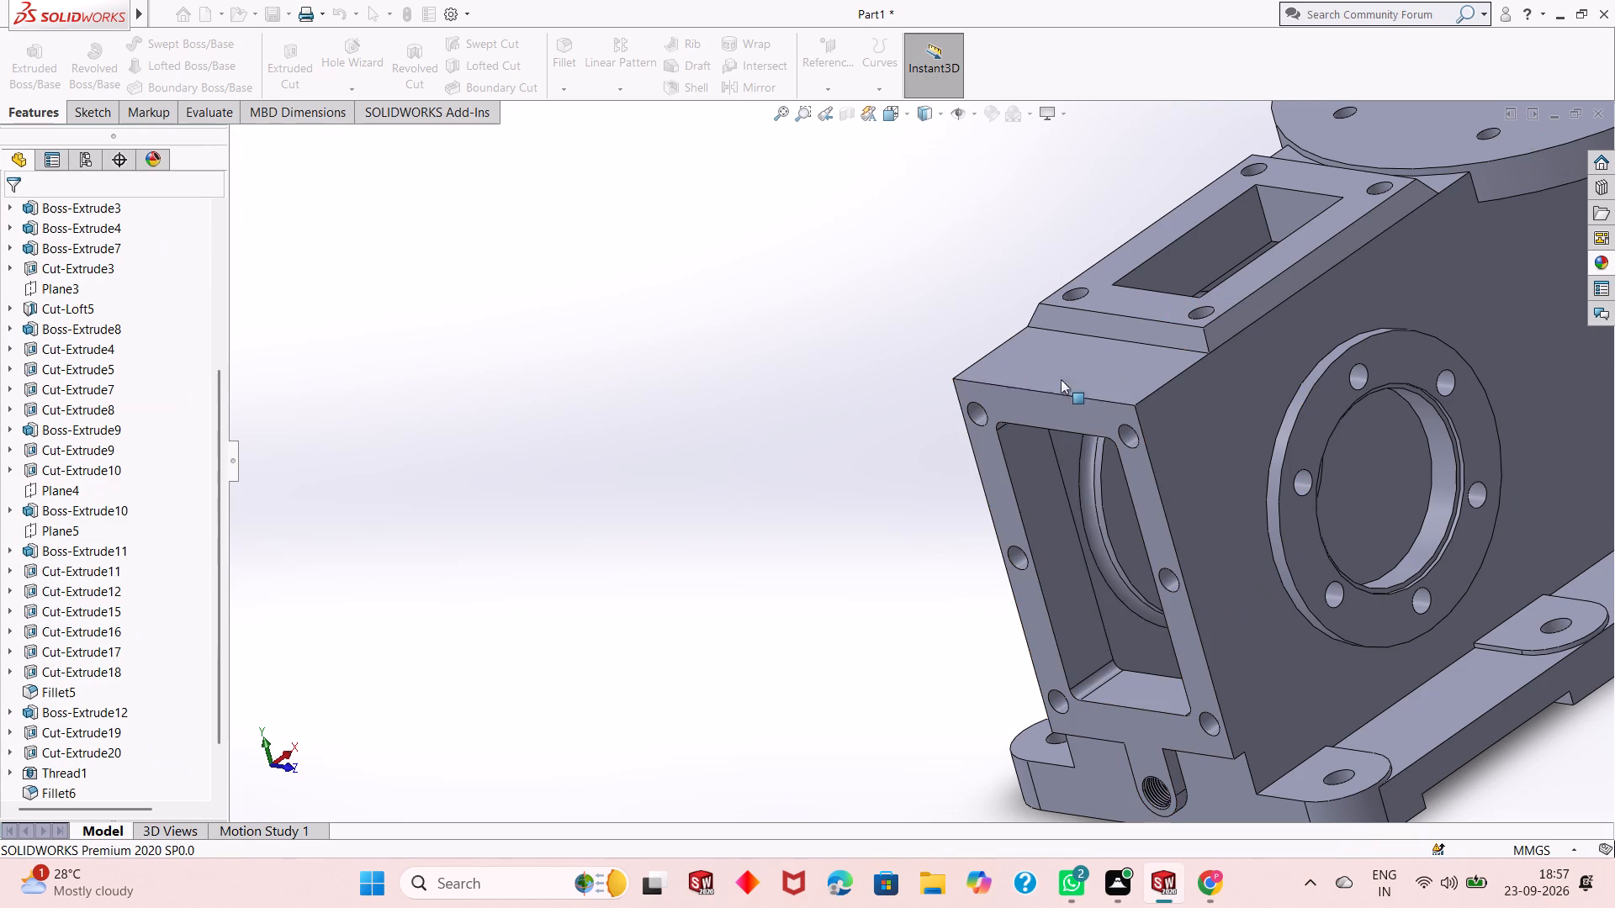
Examine the filleted inner ring through the end-face window and check the housing's side wall and base.
middle_click_drag(1040, 557, 1065, 486)
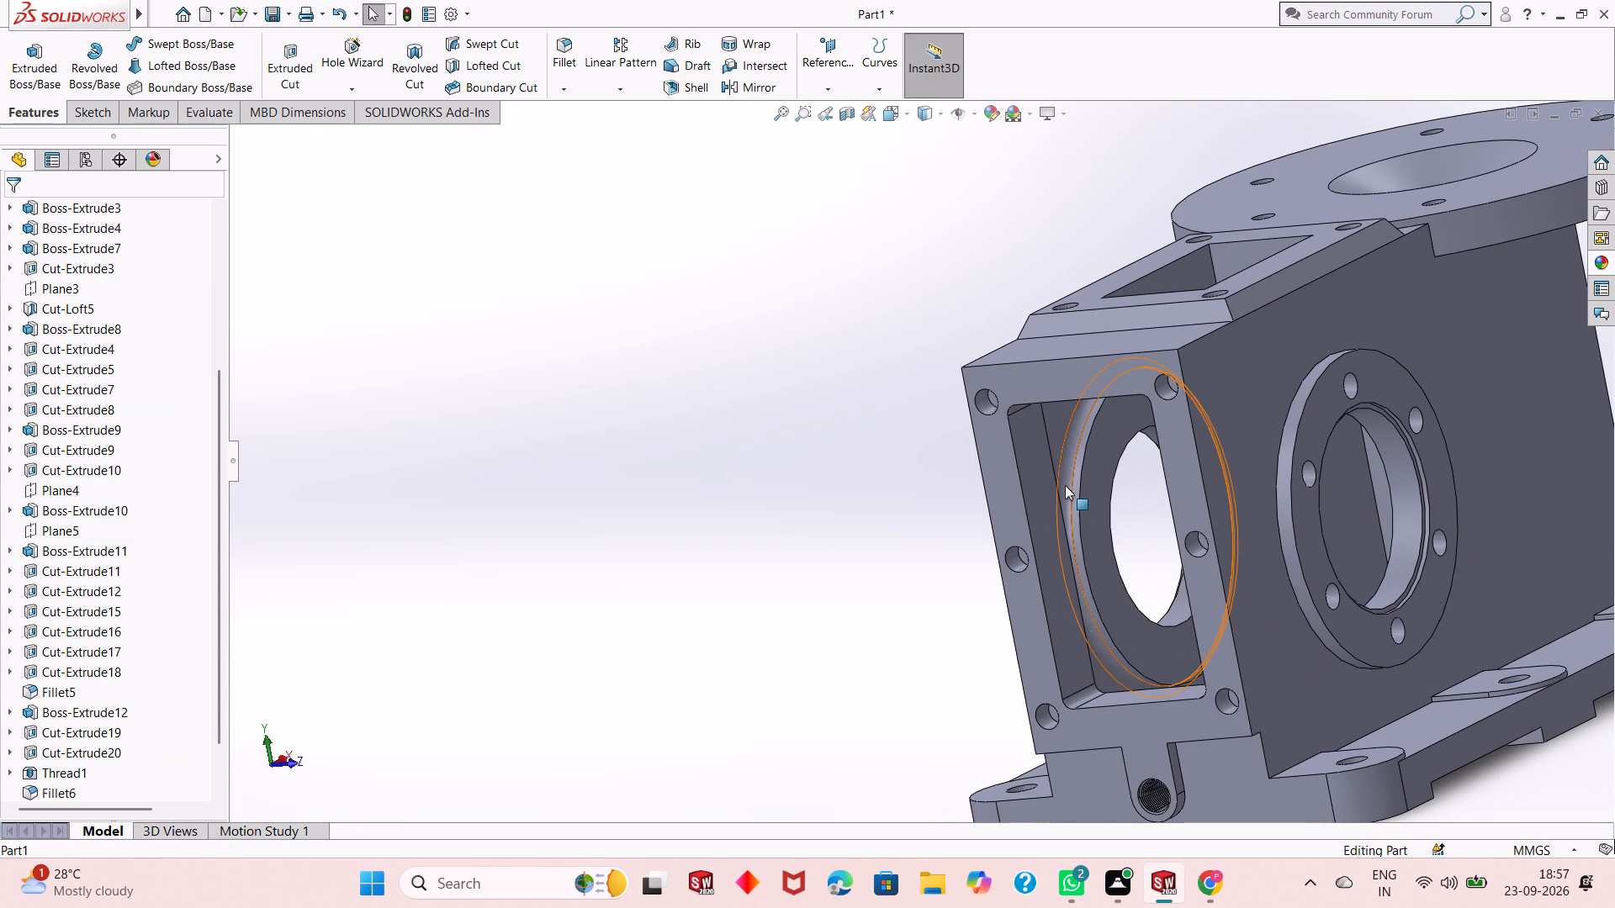
middle_click_drag(1065, 485, 1055, 509)
scroll(892, 504, "down", 1)
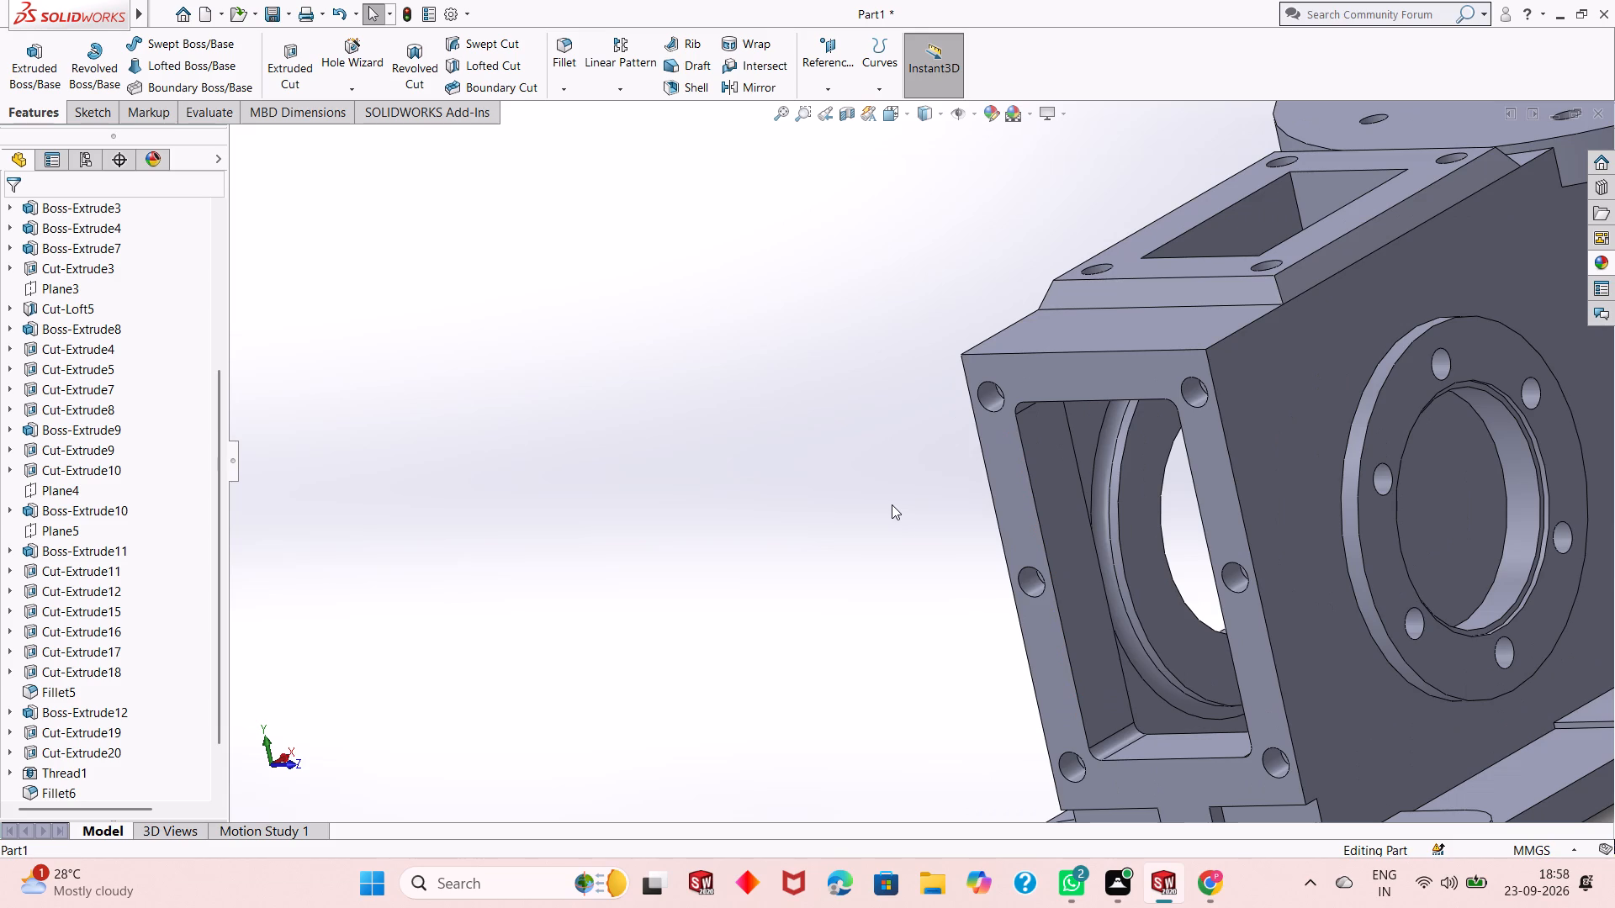
scroll(1061, 493, "up", 3)
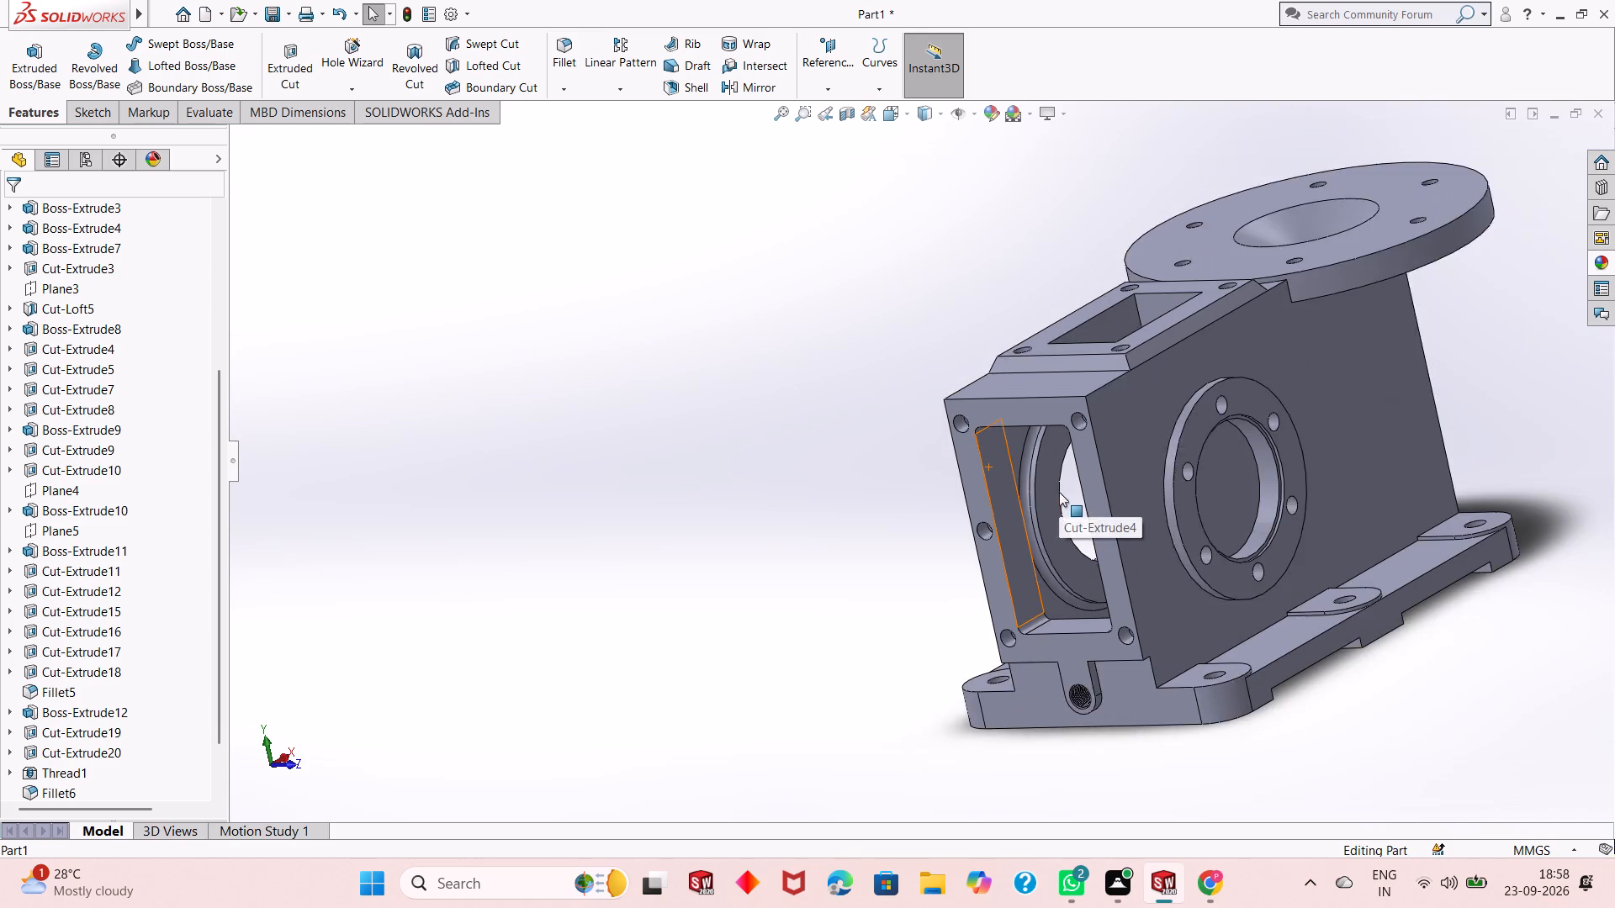
scroll(1059, 492, "up", 1)
middle_click_drag(1307, 434, 1347, 414)
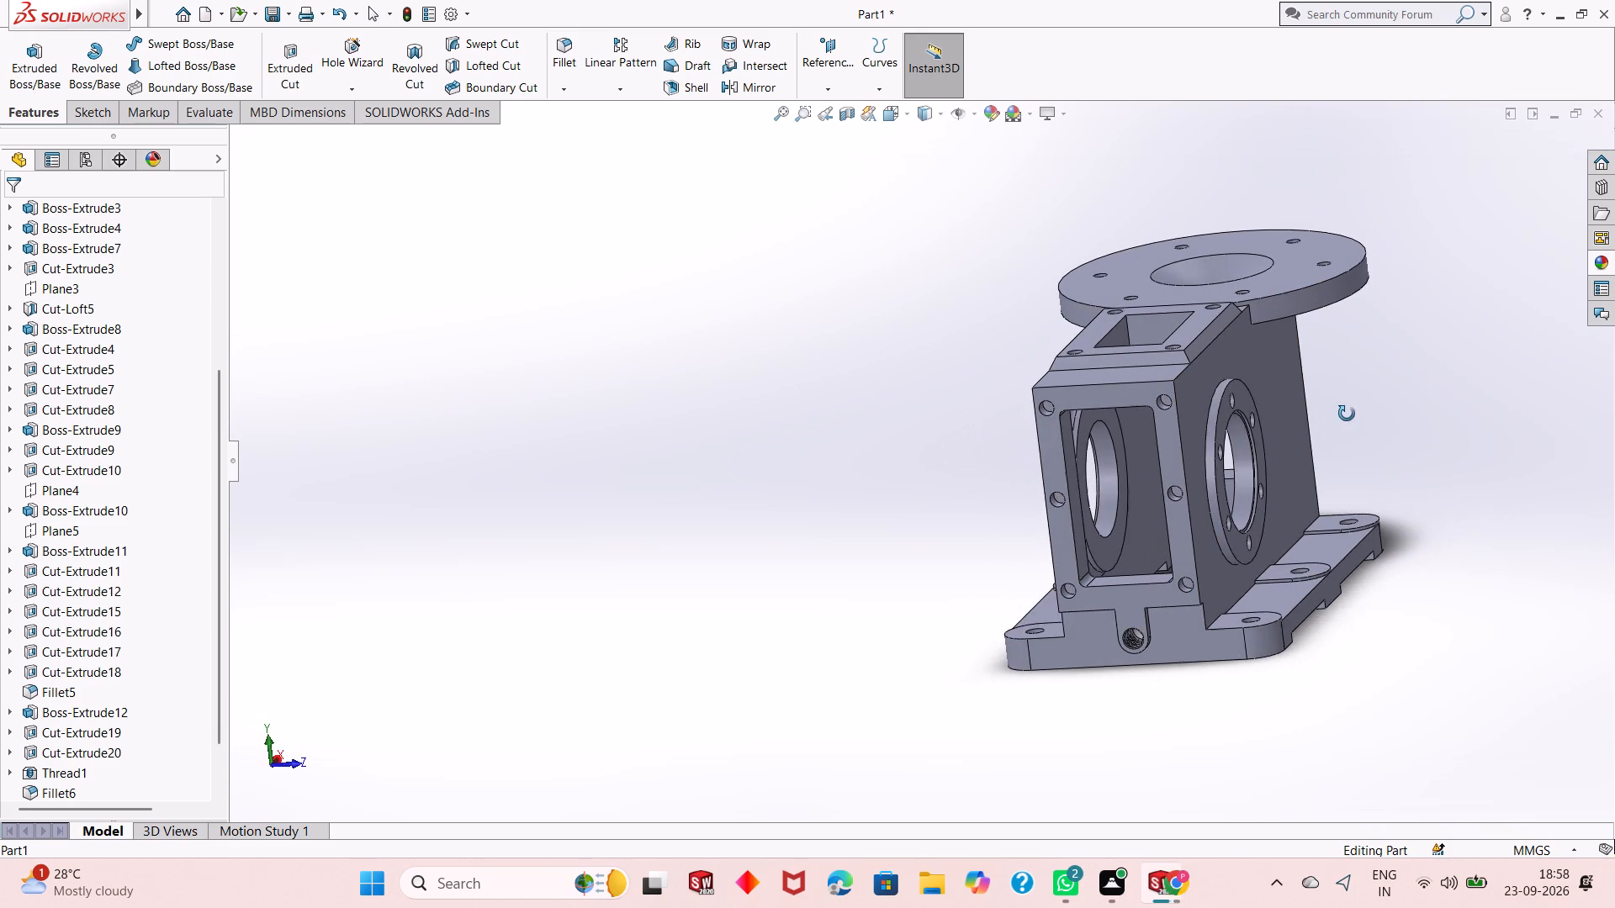
middle_click_drag(1347, 414, 1315, 418)
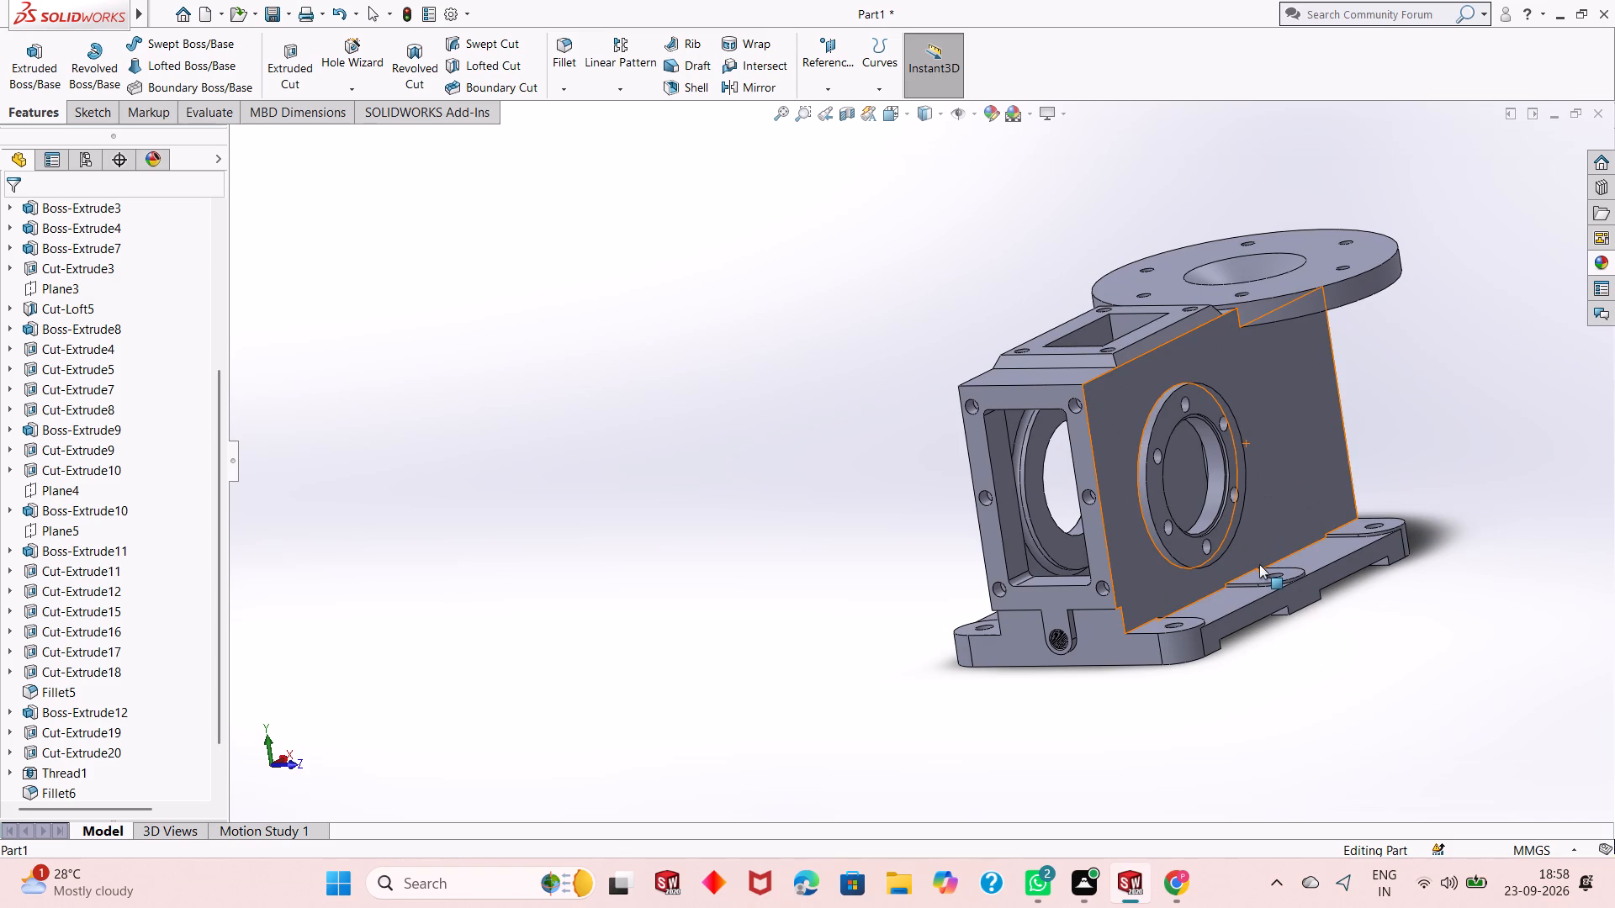
scroll(1264, 250, "down", 2)
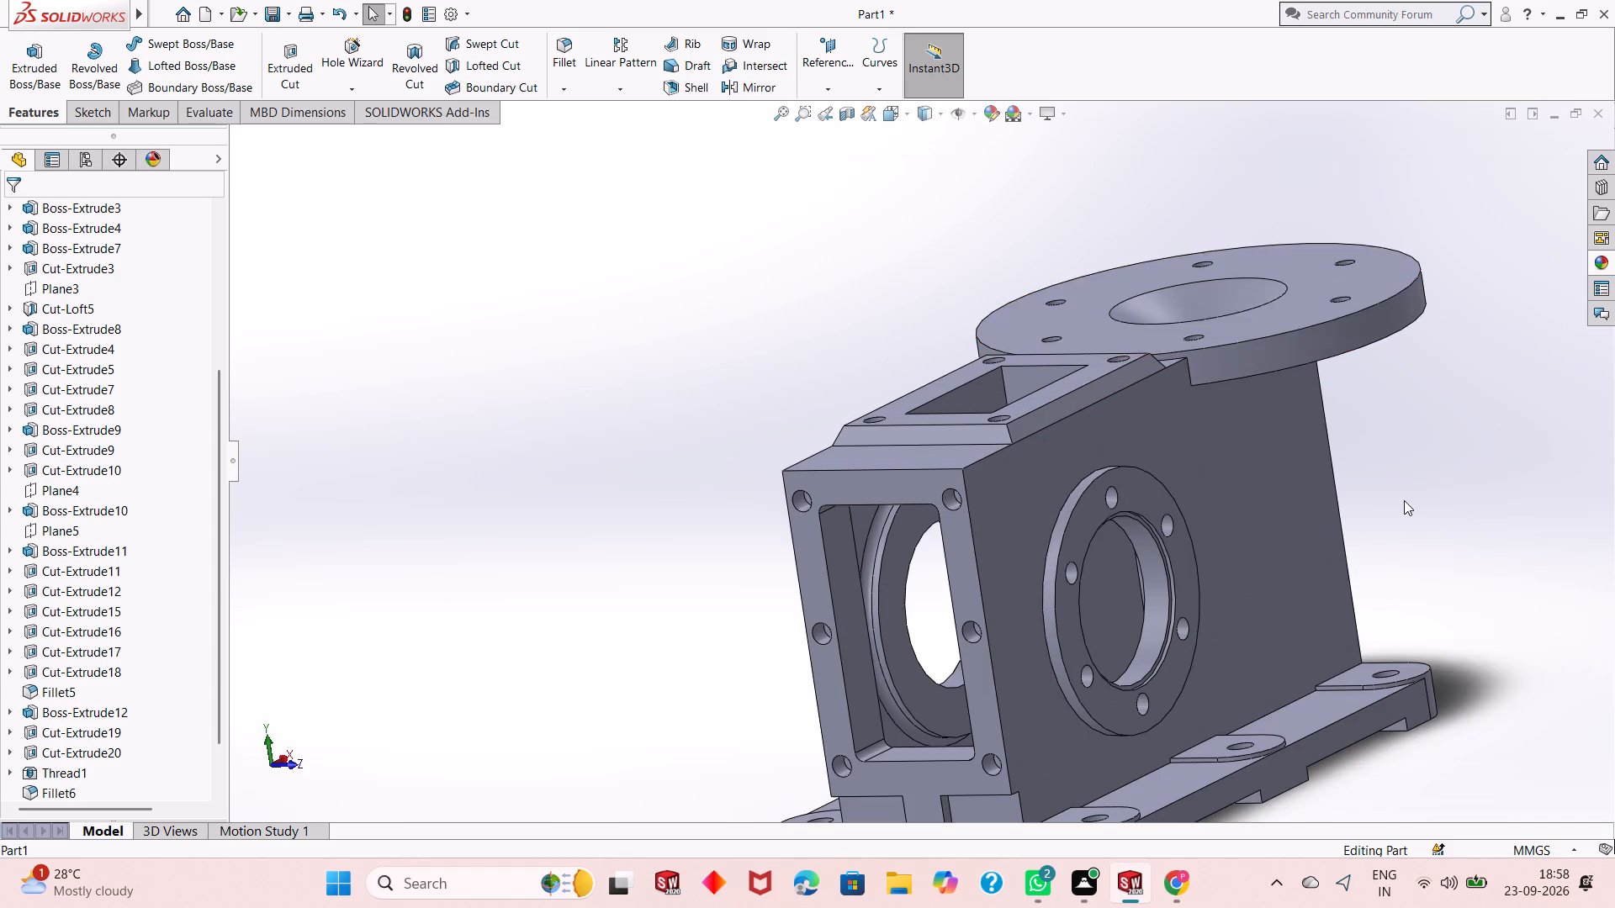
scroll(1404, 500, "up", 2)
scroll(927, 583, "down", 2)
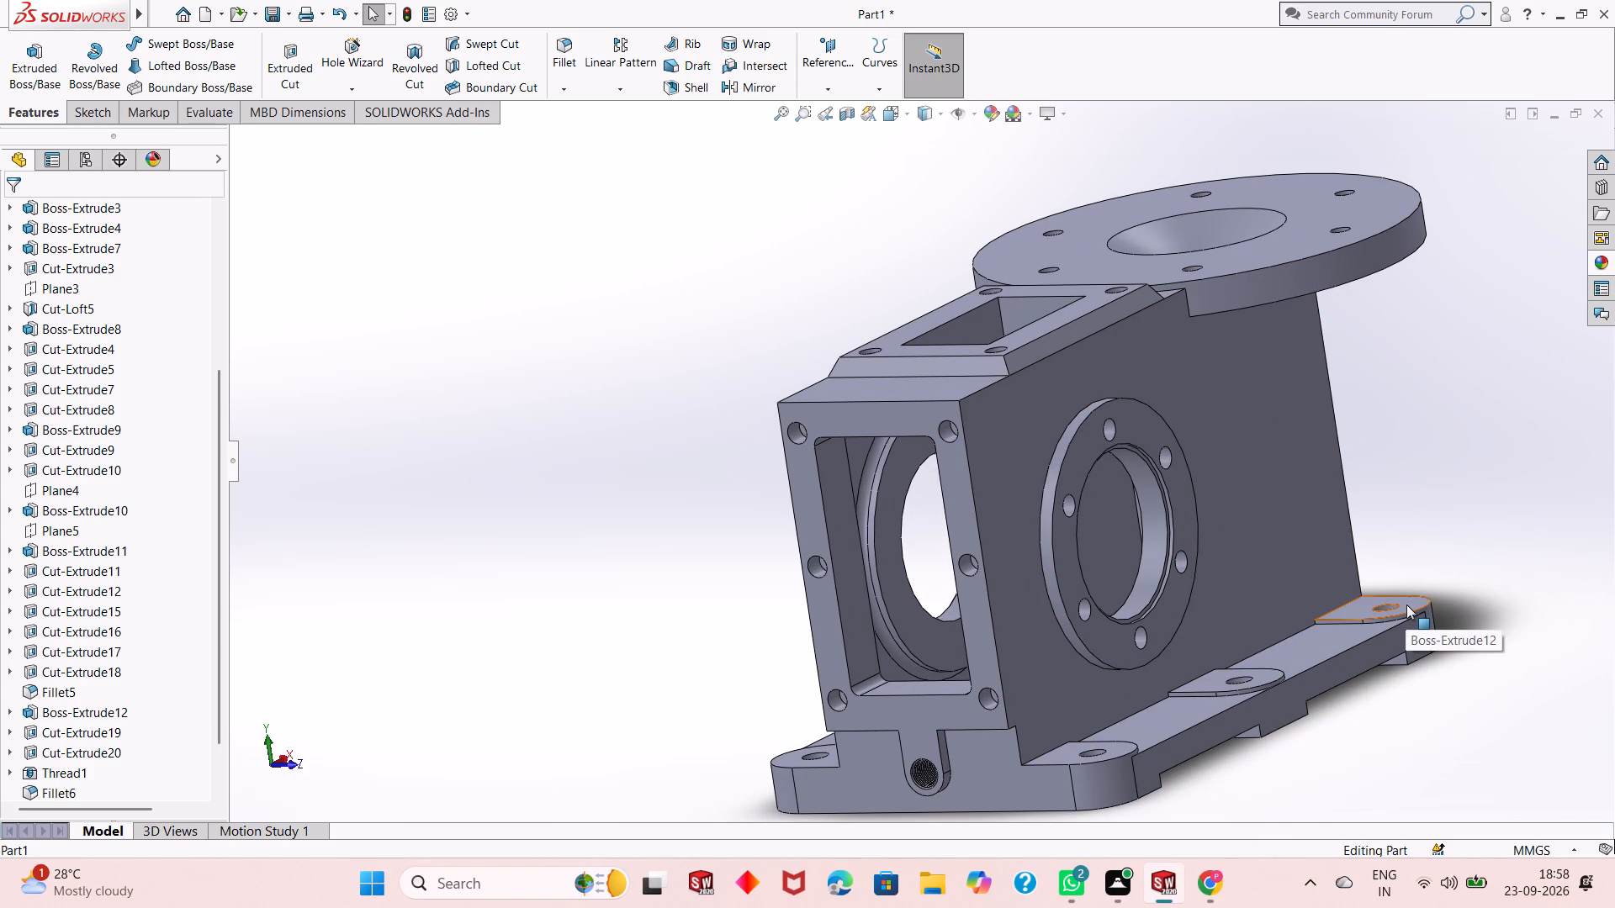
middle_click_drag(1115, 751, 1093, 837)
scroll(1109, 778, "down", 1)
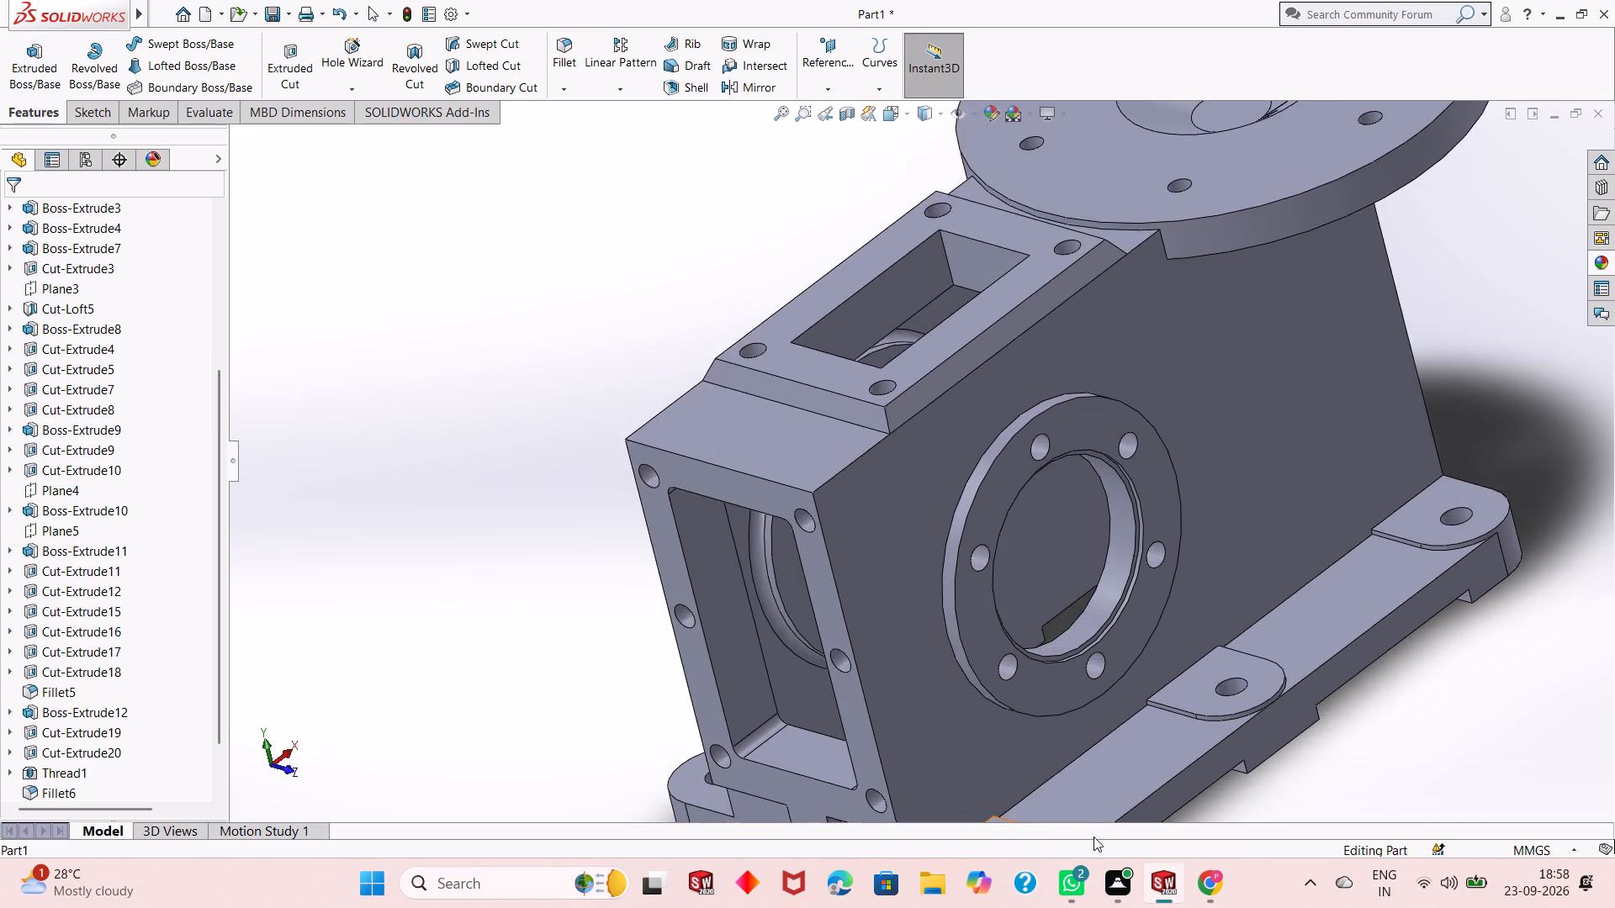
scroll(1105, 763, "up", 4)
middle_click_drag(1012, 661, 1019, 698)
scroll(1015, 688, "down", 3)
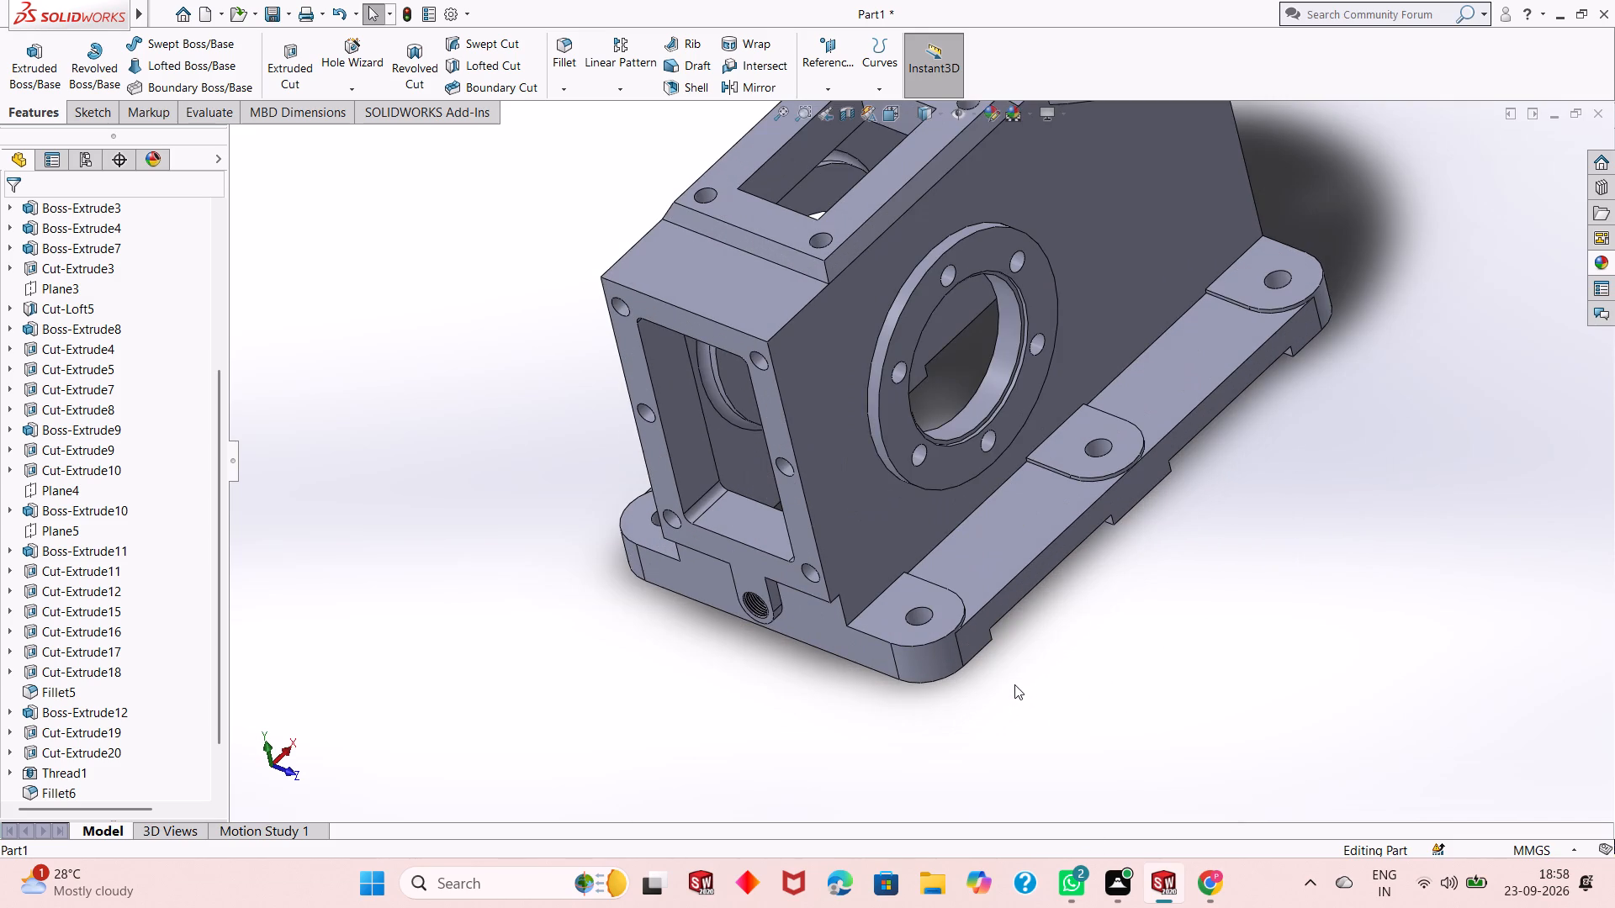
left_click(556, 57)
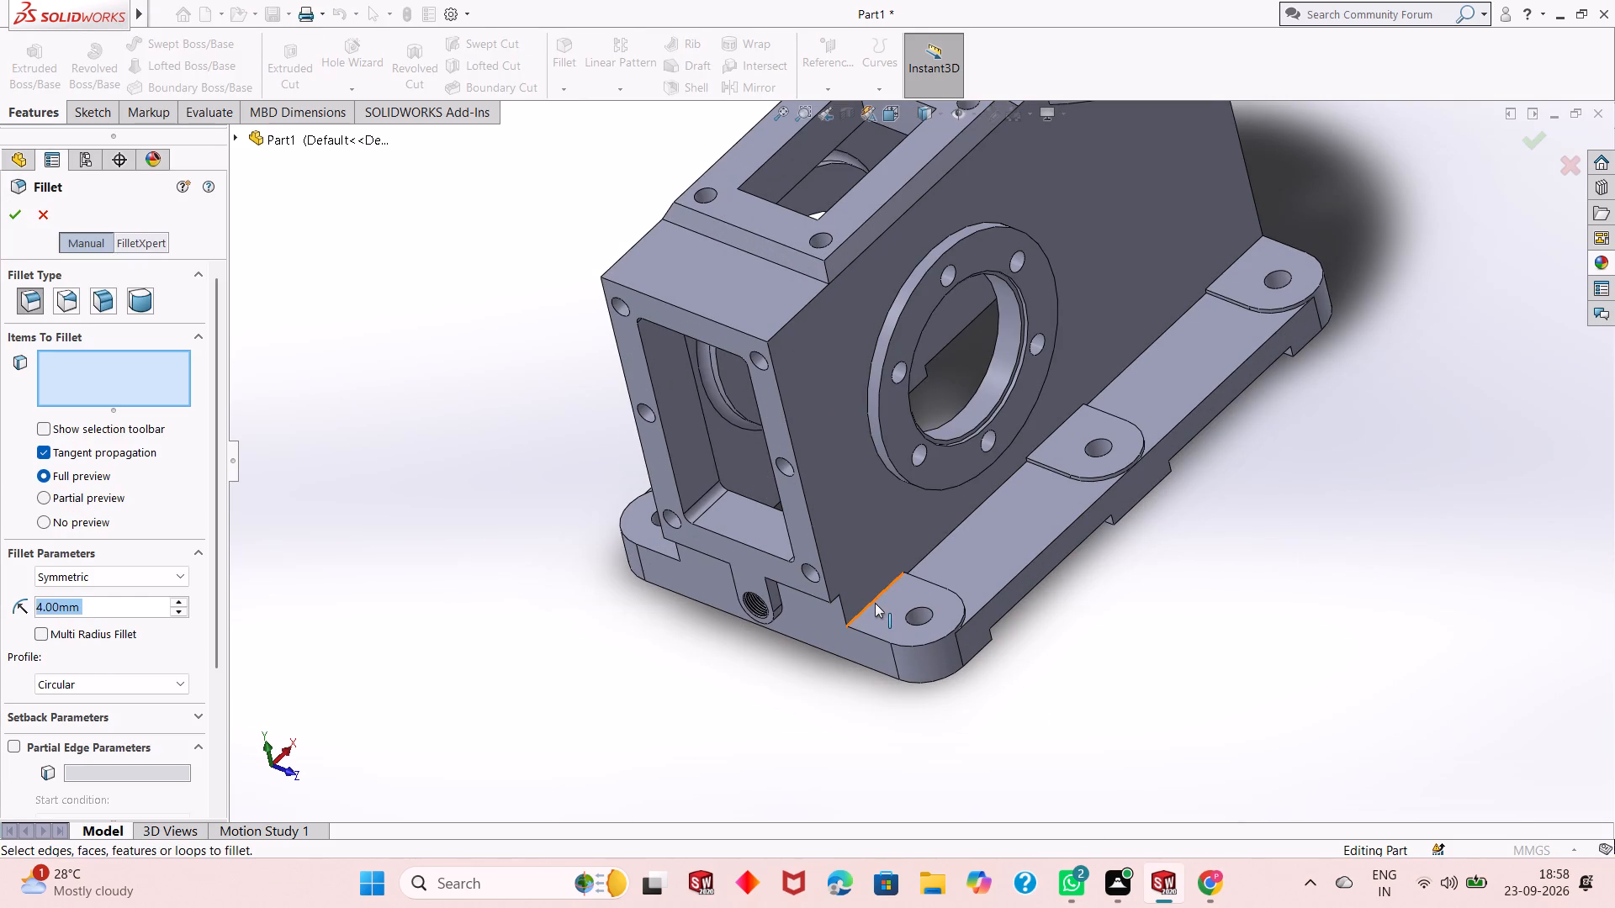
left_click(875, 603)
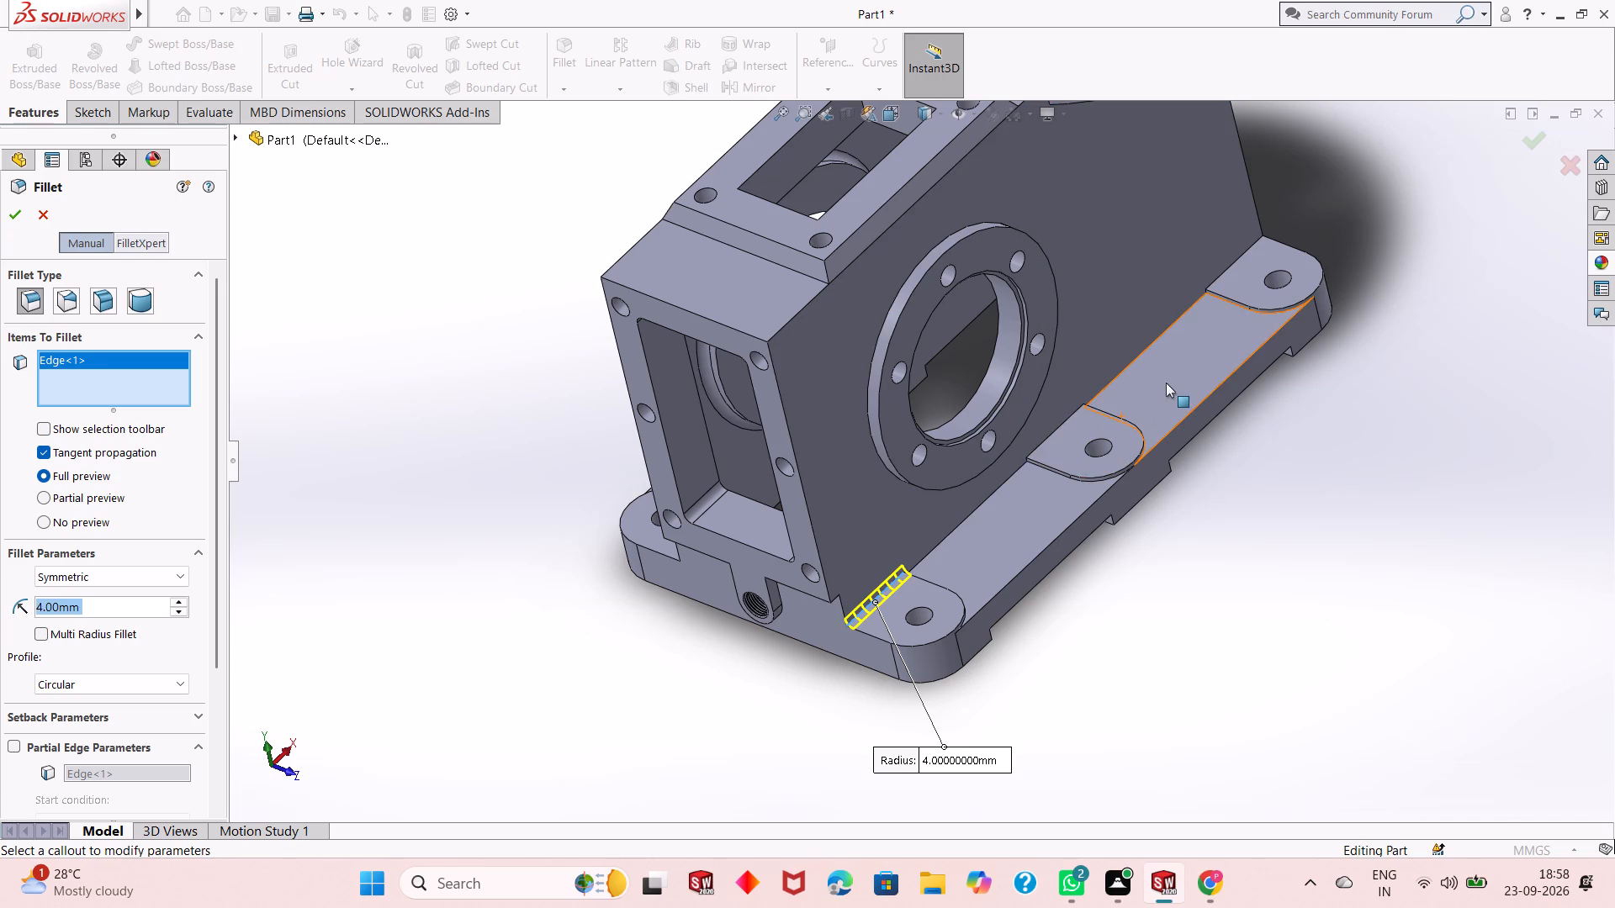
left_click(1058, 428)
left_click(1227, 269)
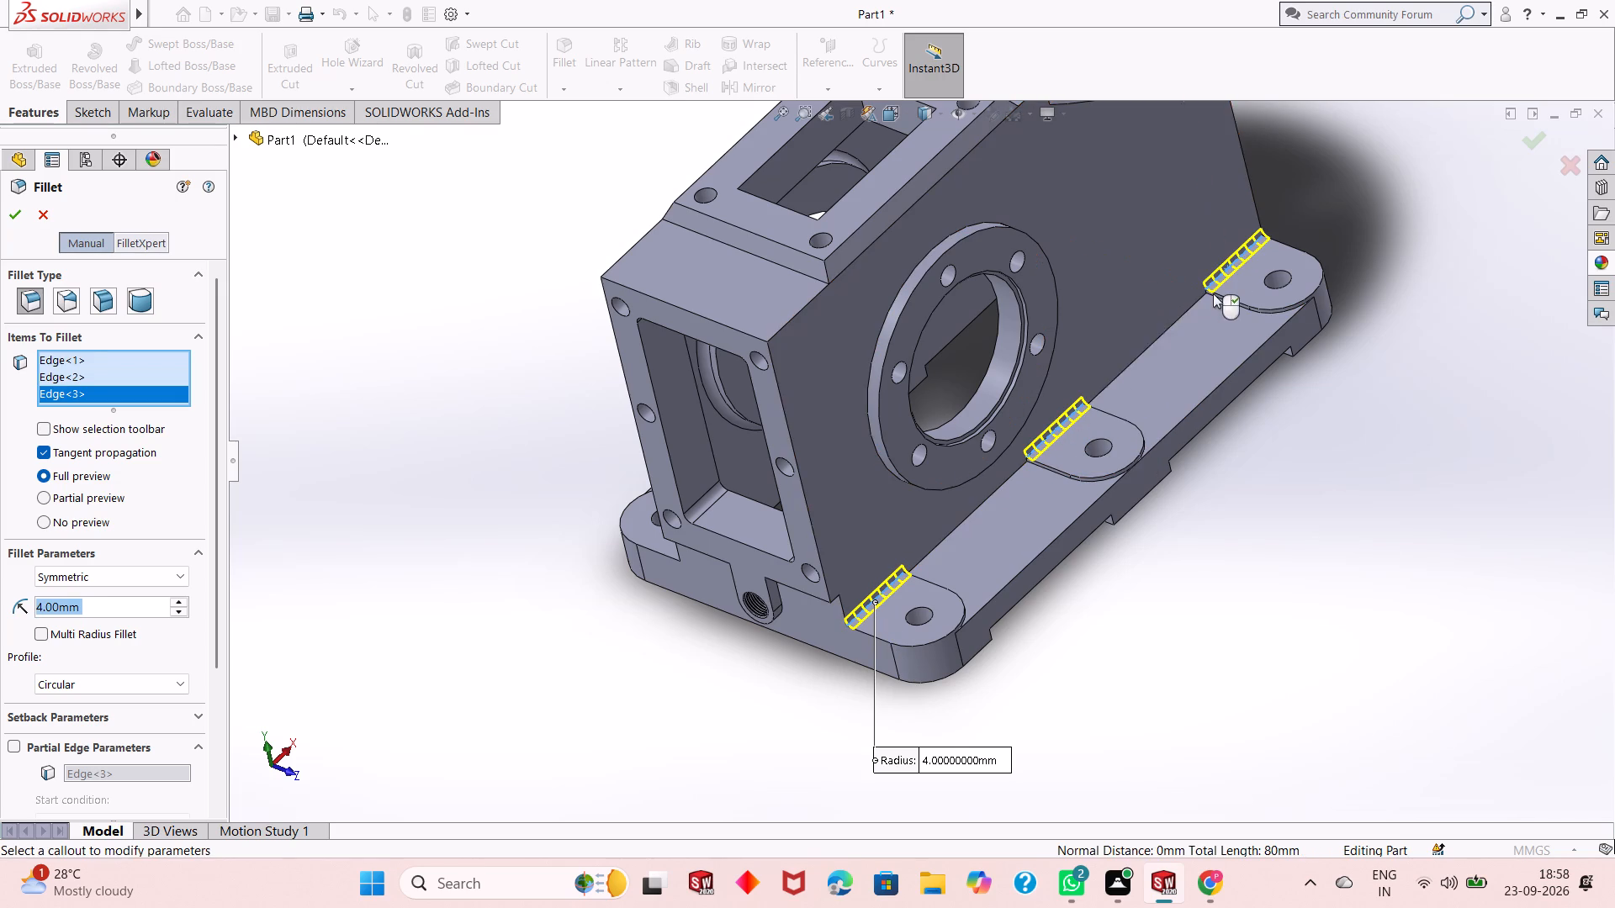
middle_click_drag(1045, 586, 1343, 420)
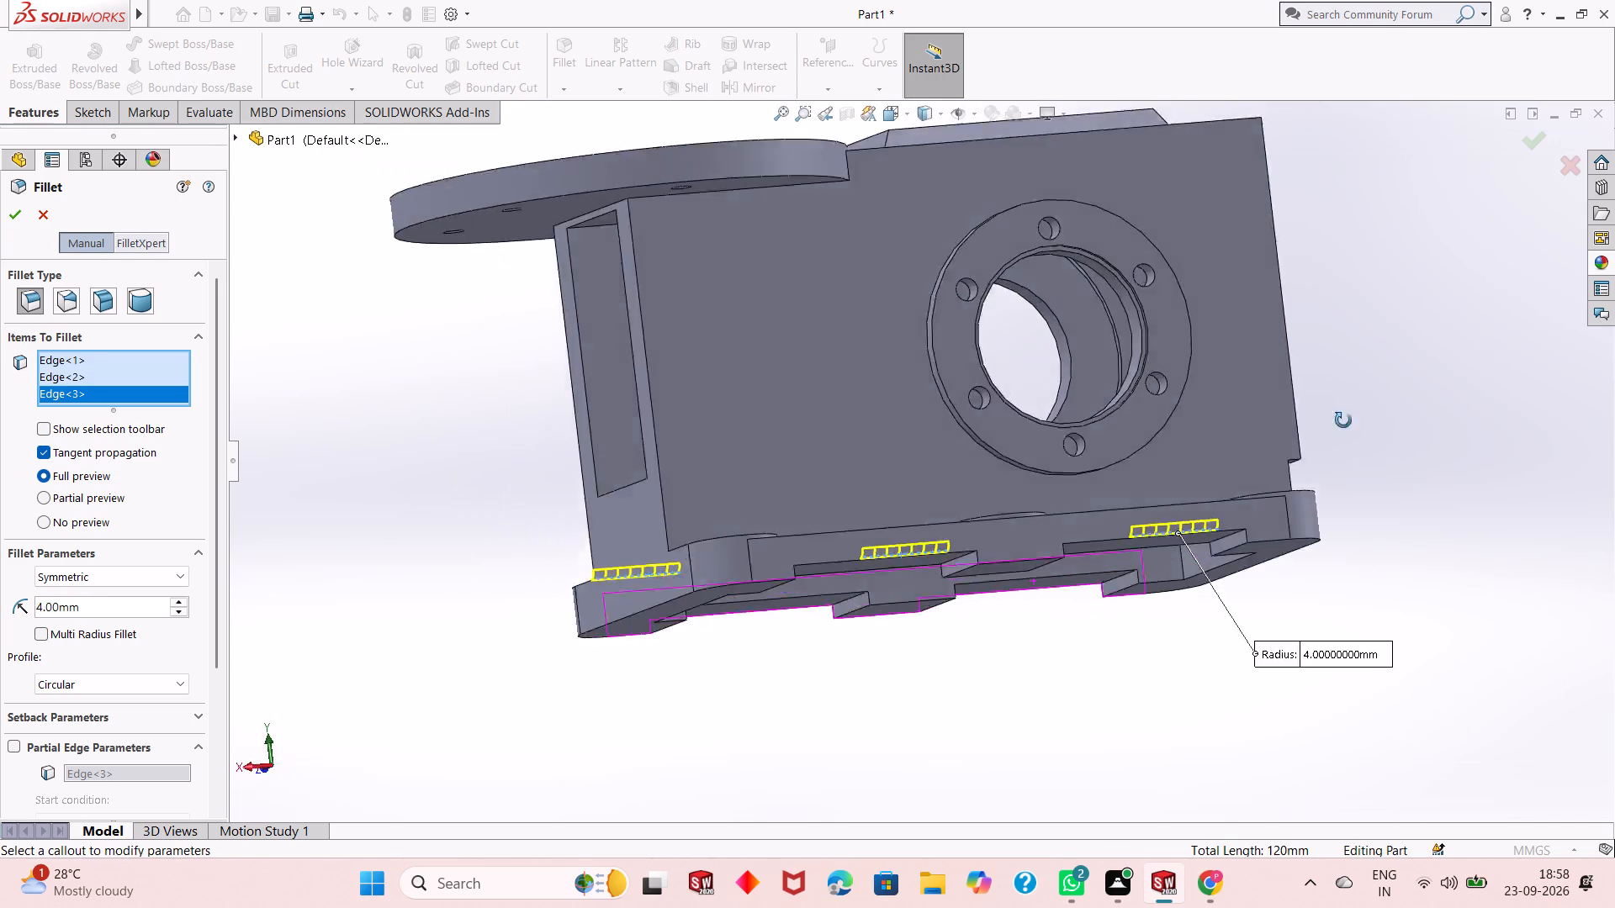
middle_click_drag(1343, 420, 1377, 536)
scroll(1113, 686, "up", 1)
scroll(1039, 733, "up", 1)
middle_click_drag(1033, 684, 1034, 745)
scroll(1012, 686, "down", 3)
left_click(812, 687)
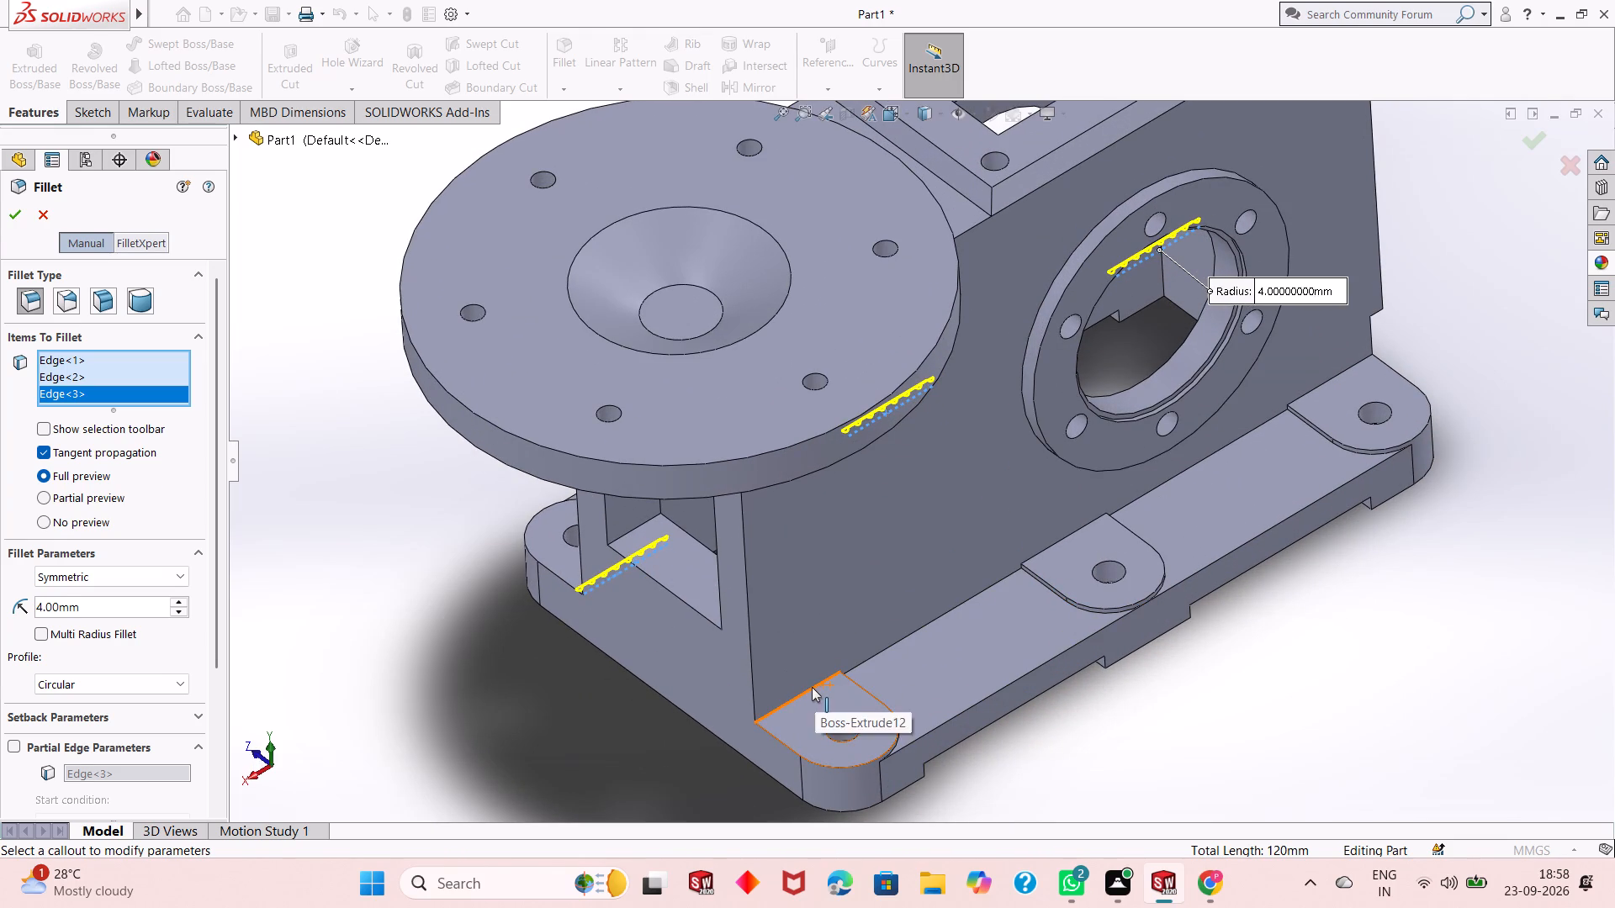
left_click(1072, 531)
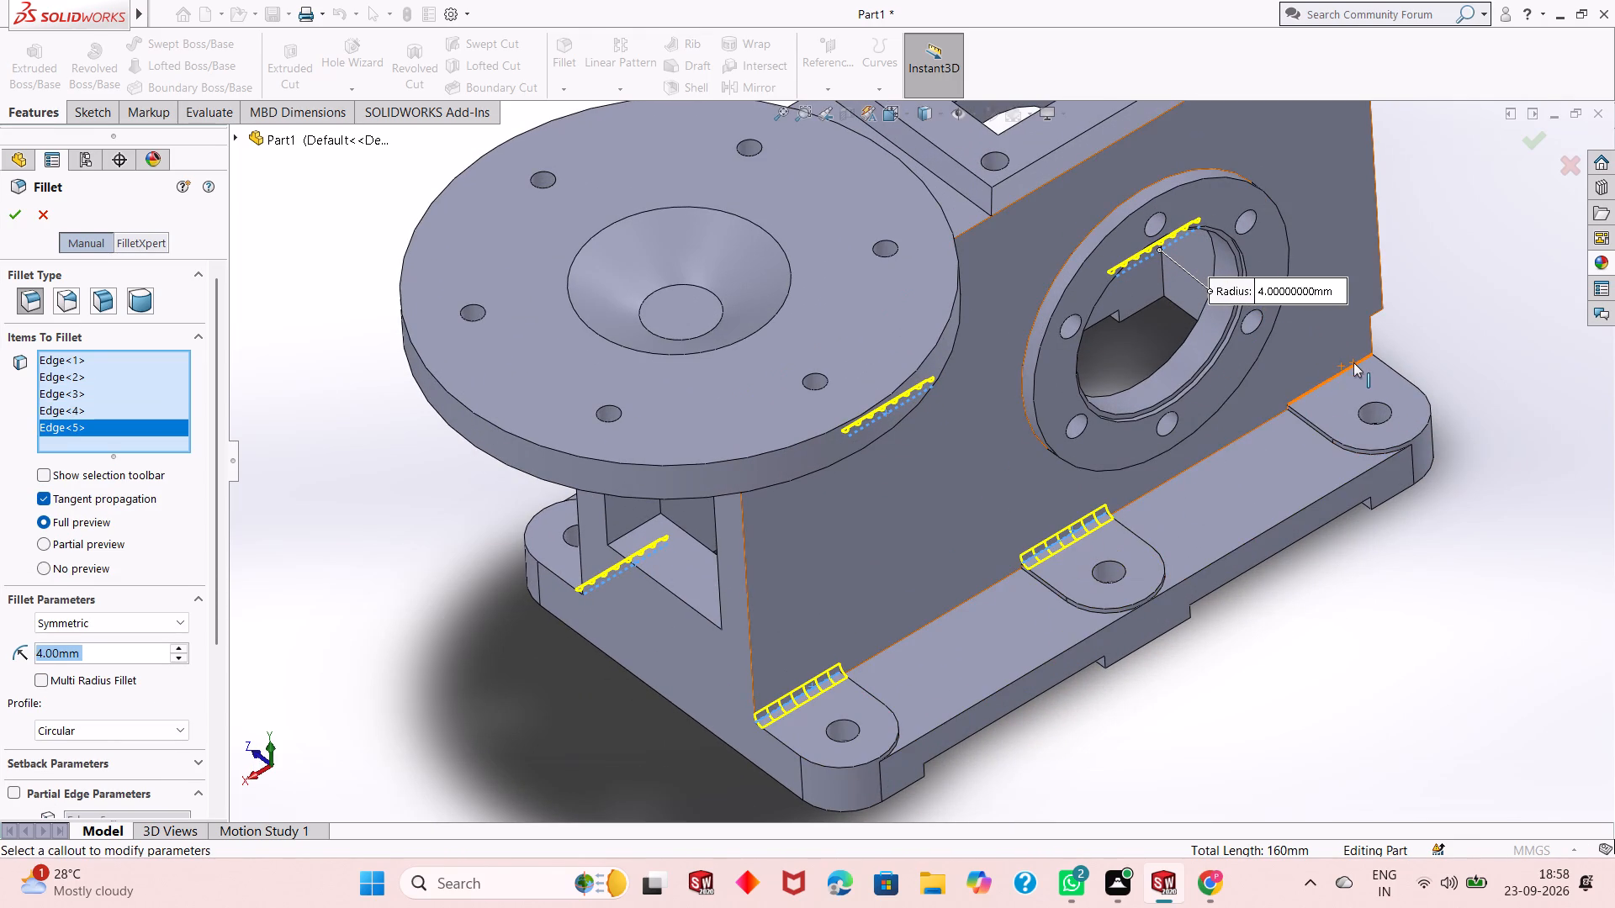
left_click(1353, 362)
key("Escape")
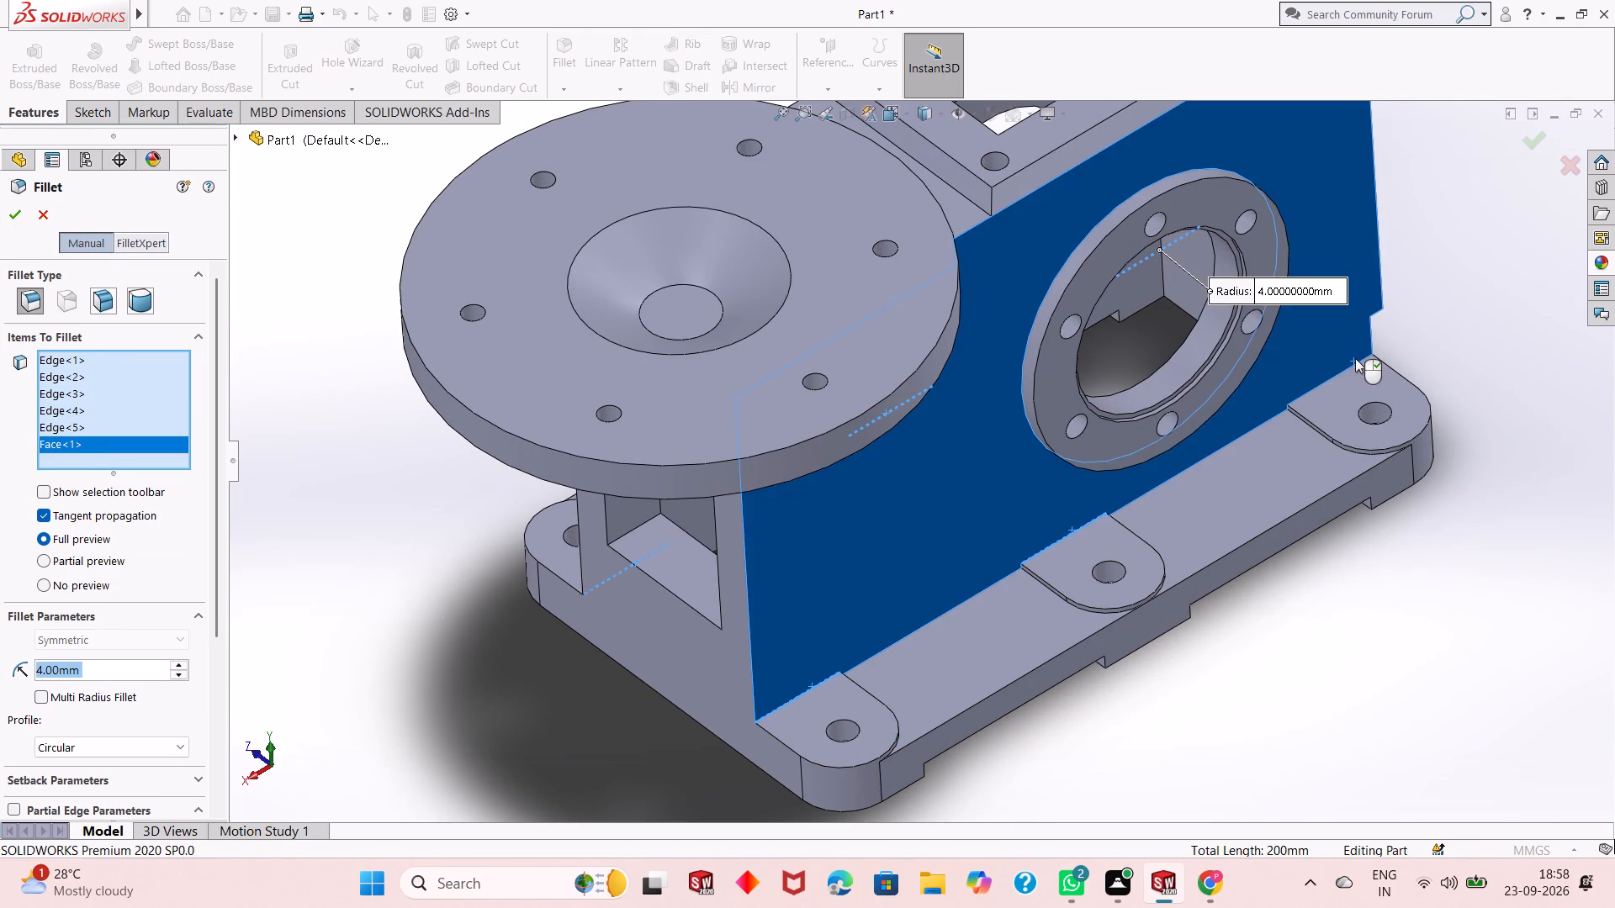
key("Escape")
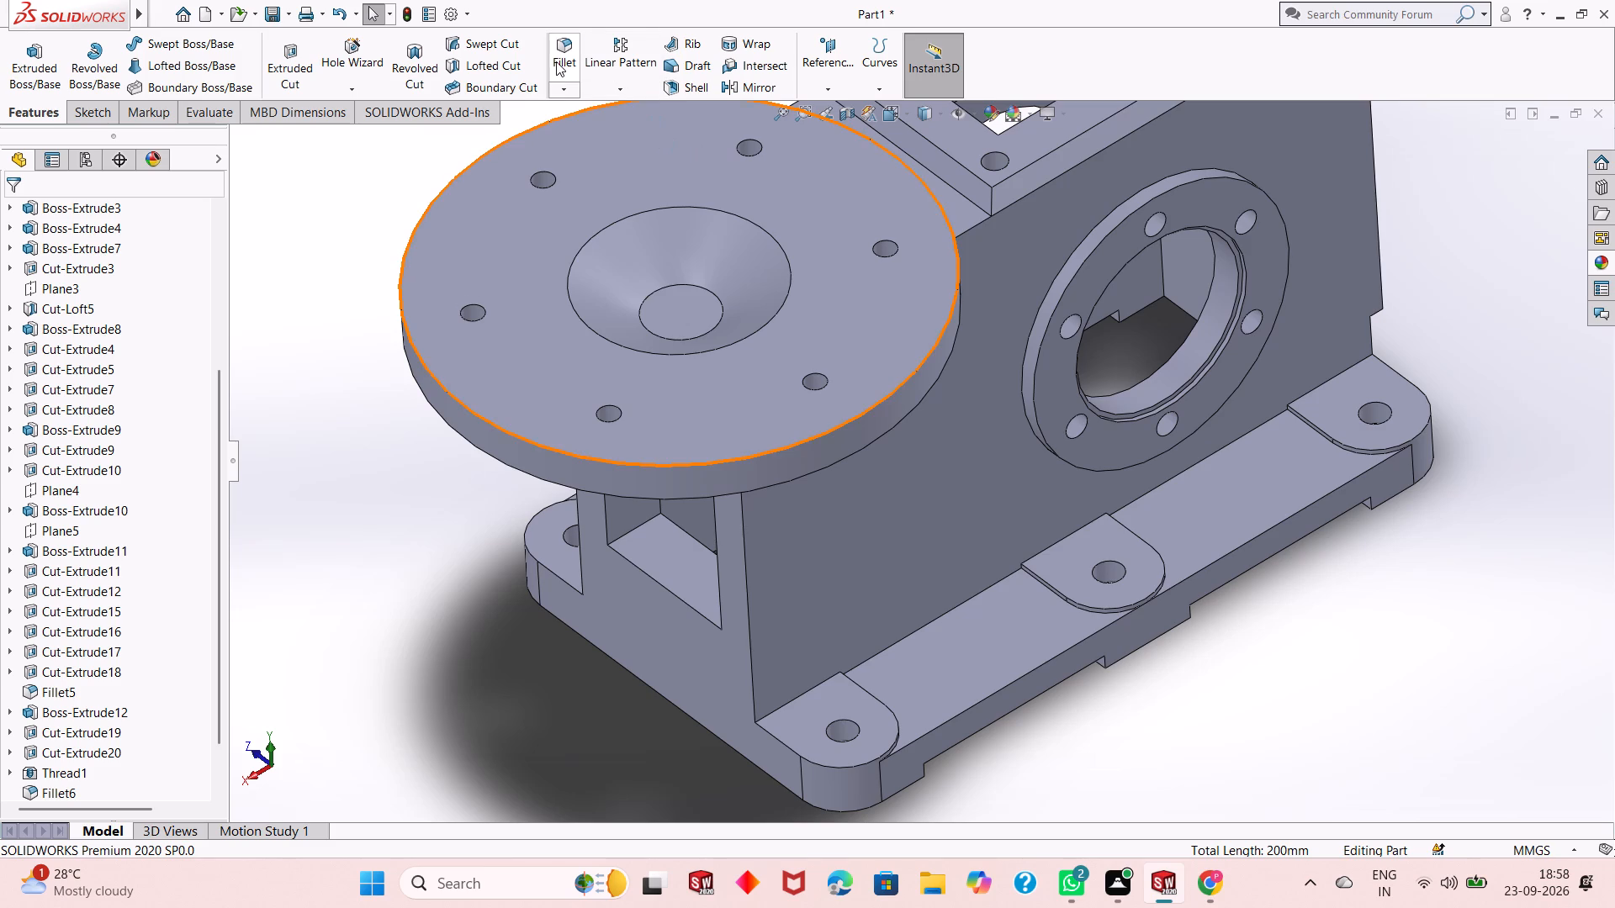
Fillet the six edges where the base's mounting lugs meet the housing's two side walls with a 4 mm radius.
left_click(556, 61)
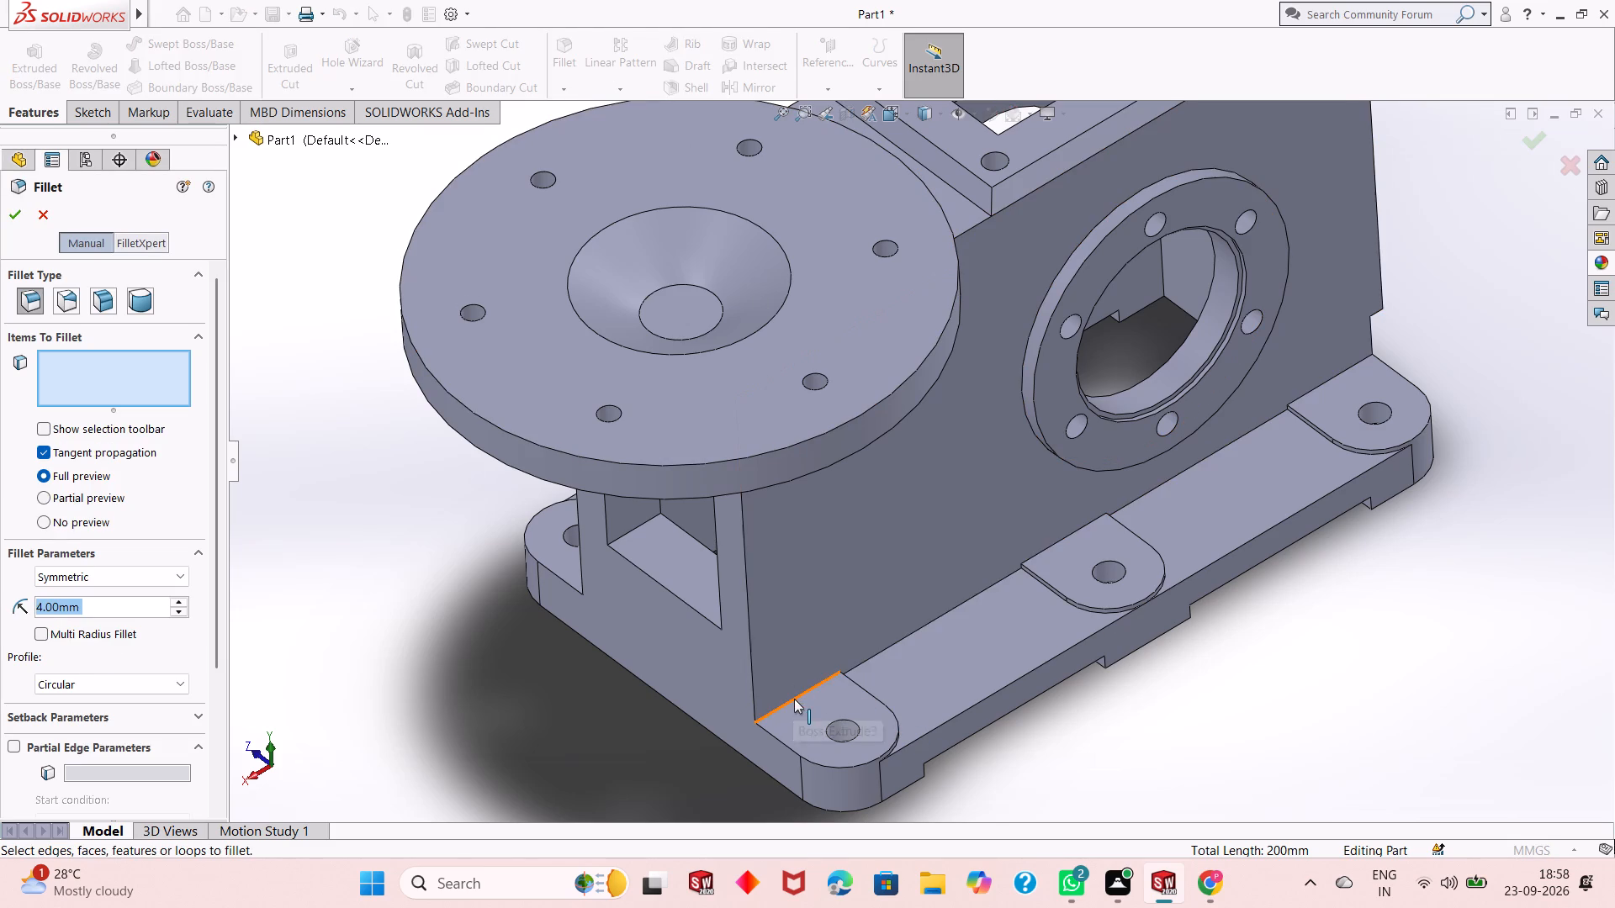
left_click(794, 699)
left_click(1062, 541)
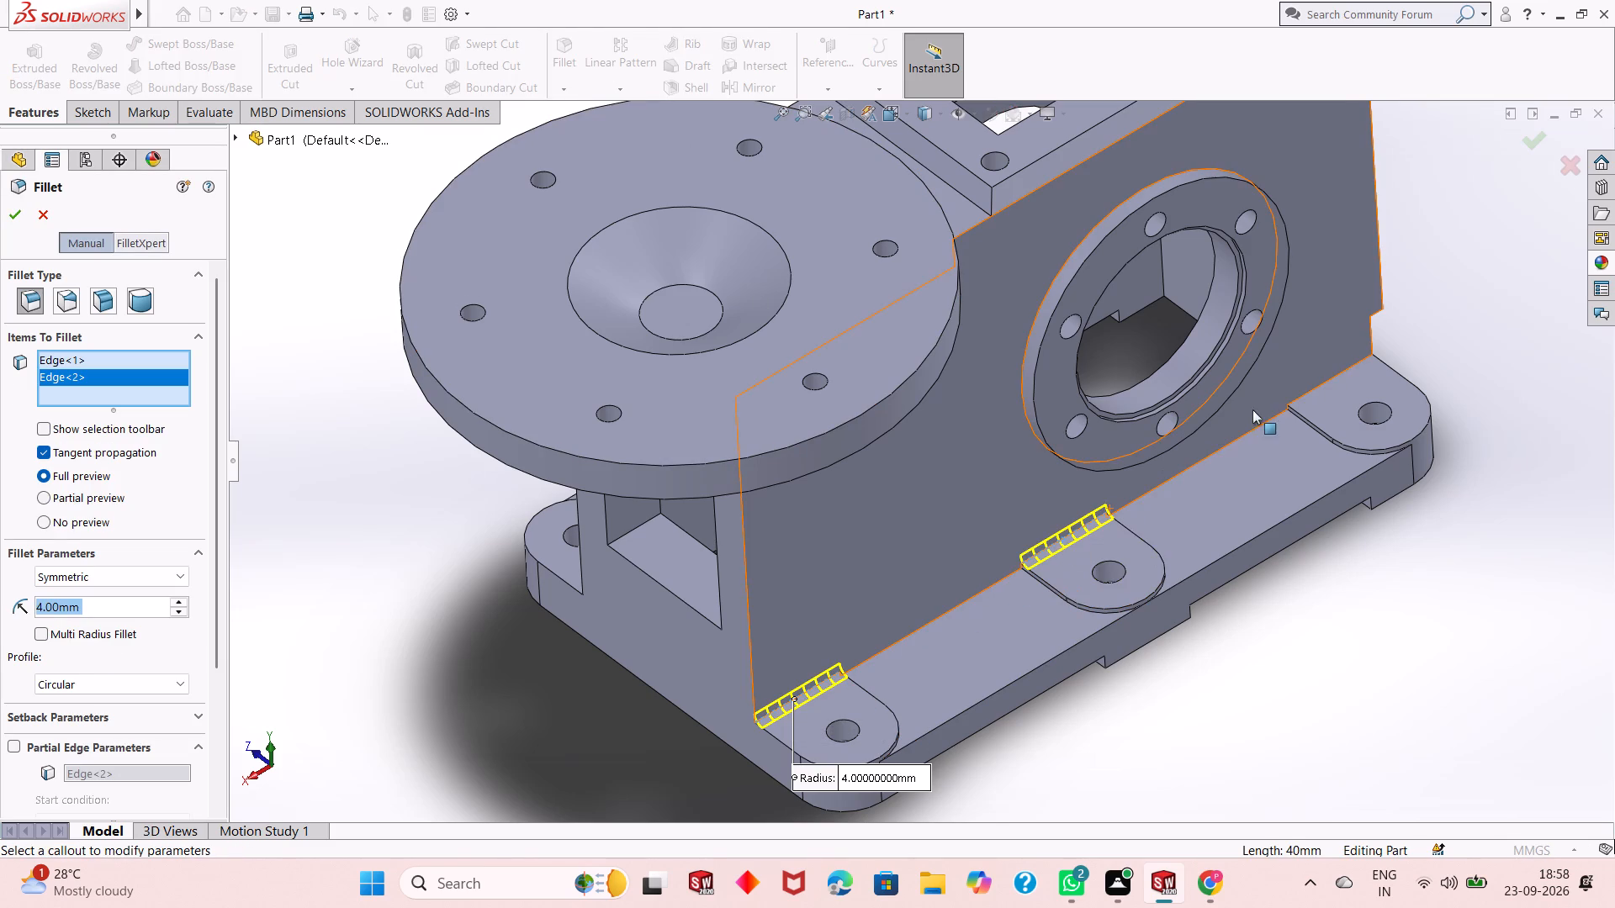
left_click(1315, 387)
middle_click_drag(1123, 642, 870, 907)
middle_click_drag(909, 554, 1013, 577)
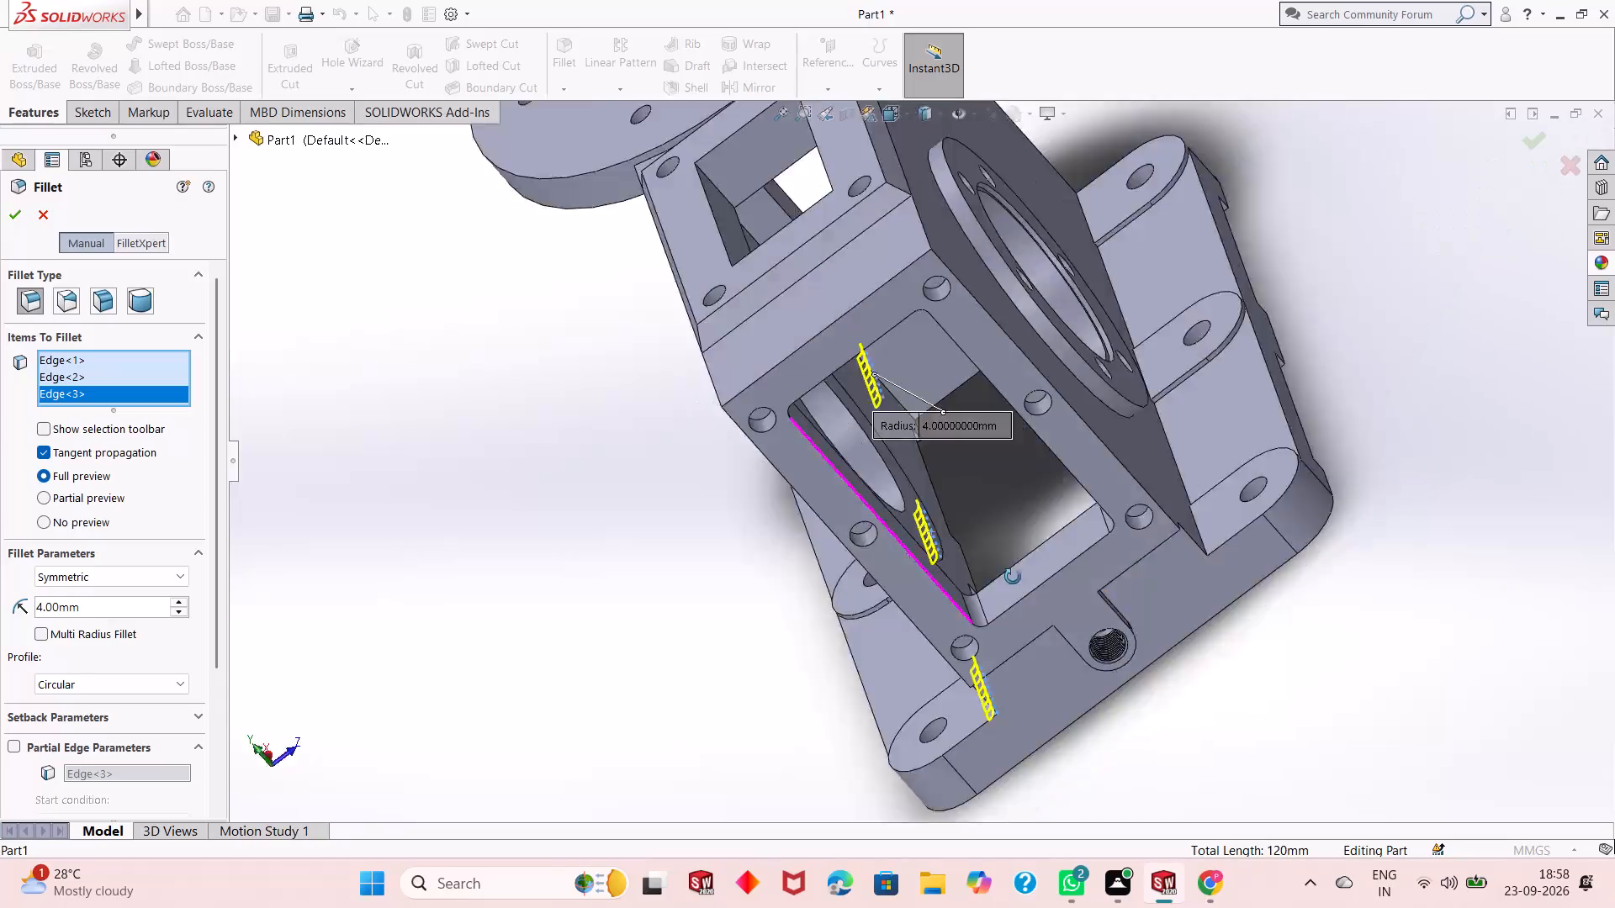
middle_click_drag(1013, 577, 1018, 472)
scroll(1054, 667, "up", 2)
middle_click_drag(1077, 673, 1054, 665)
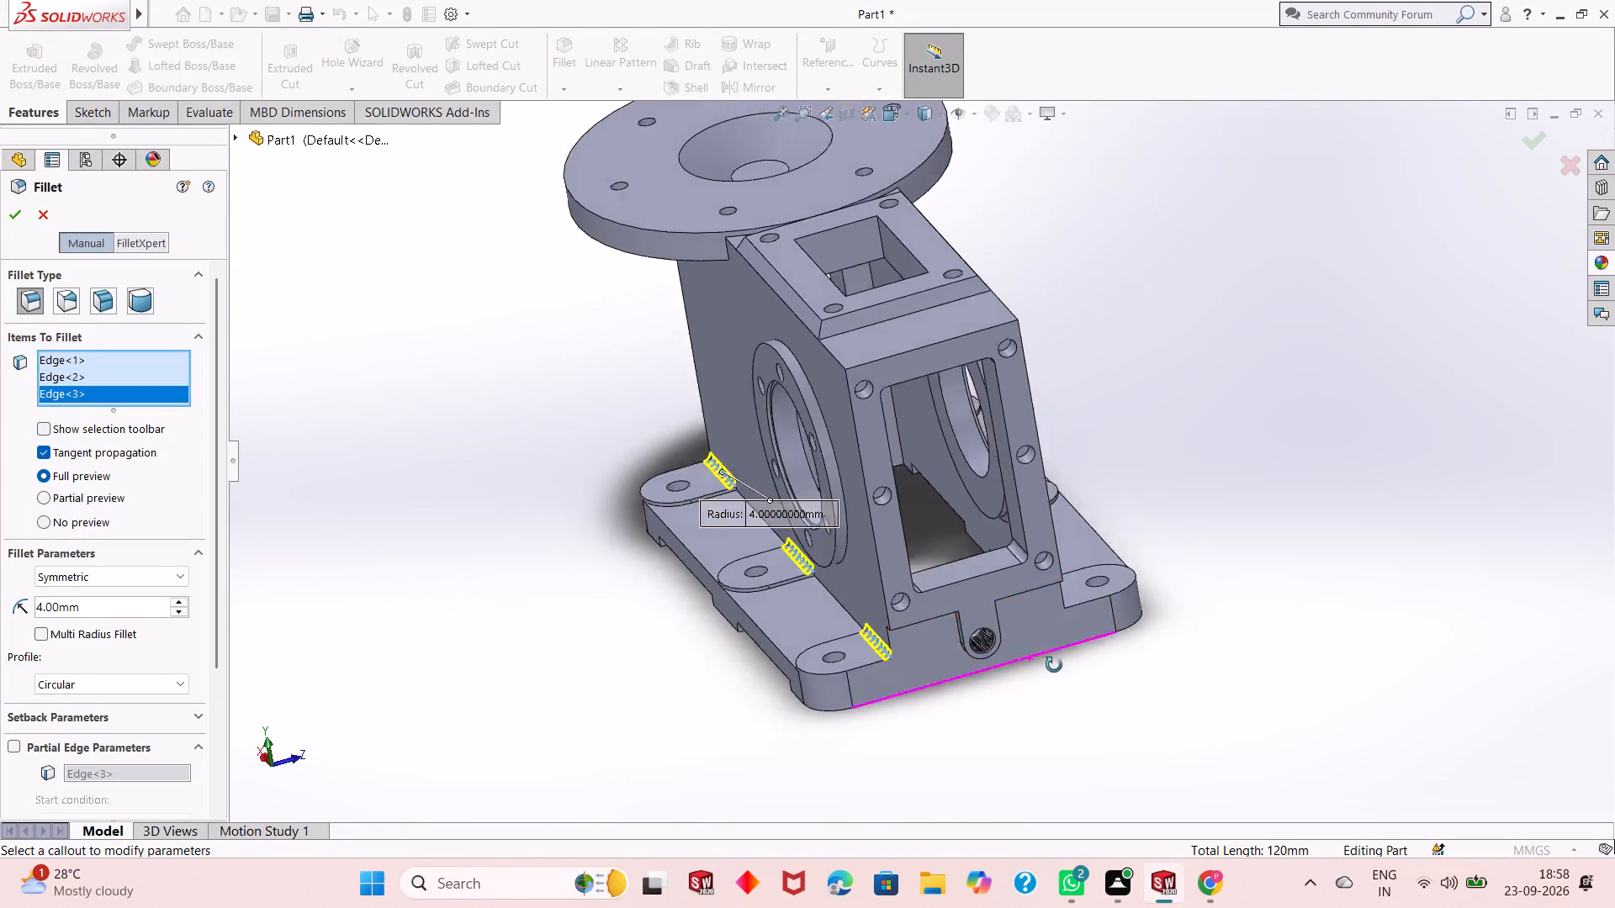
middle_click_drag(1054, 665, 941, 756)
scroll(1605, 583, "down", 2)
scroll(1232, 721, "up", 1)
scroll(838, 616, "down", 2)
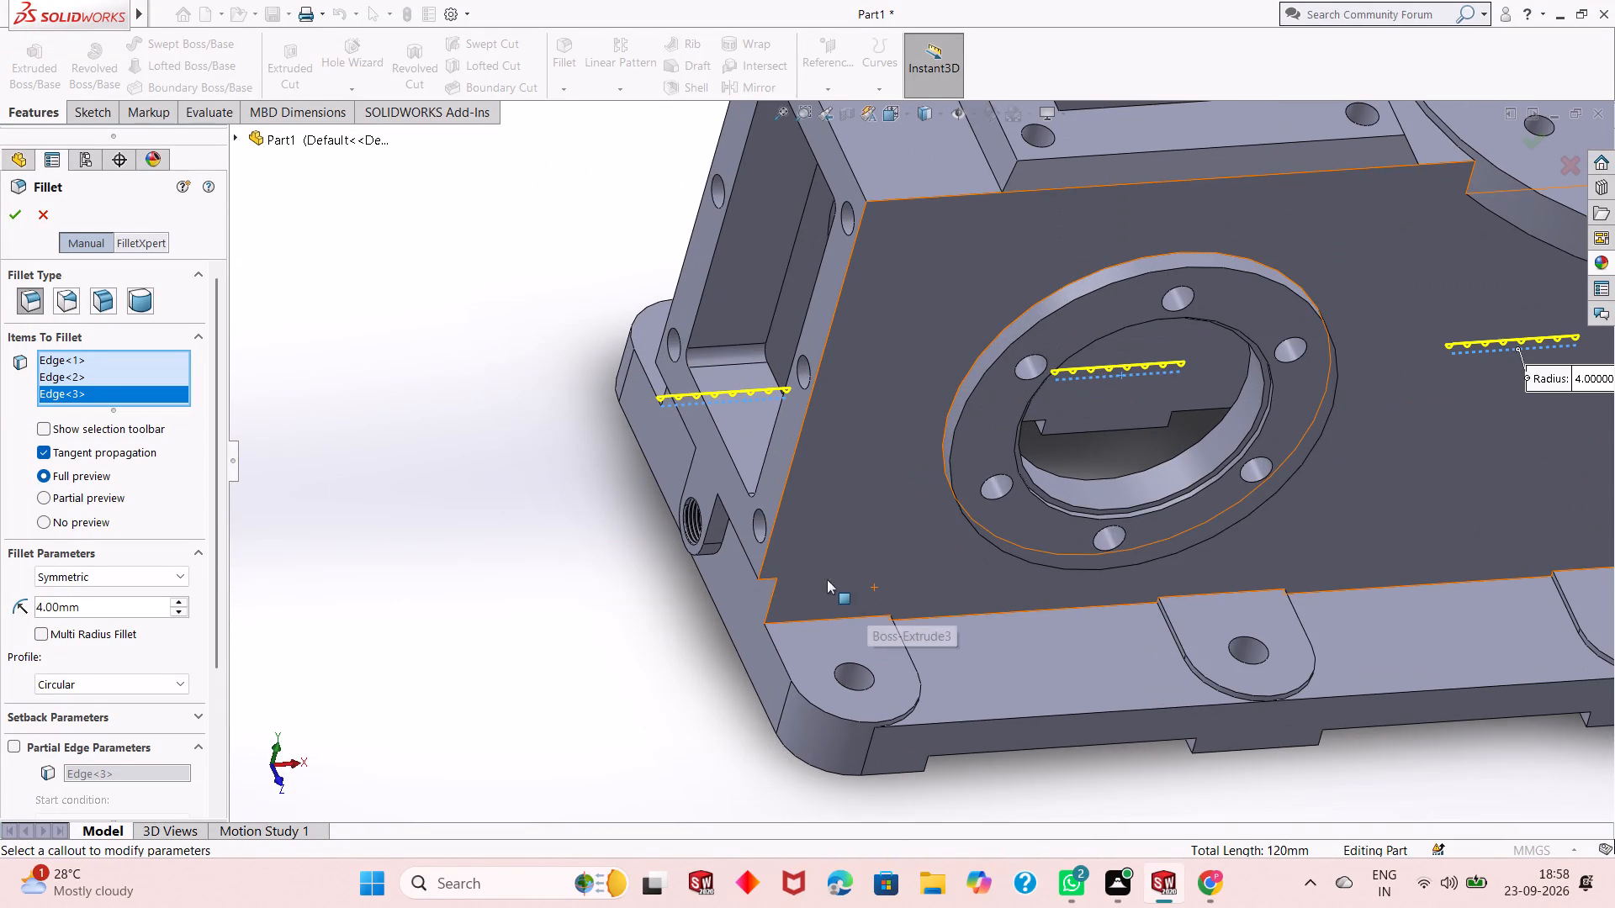
left_click(804, 620)
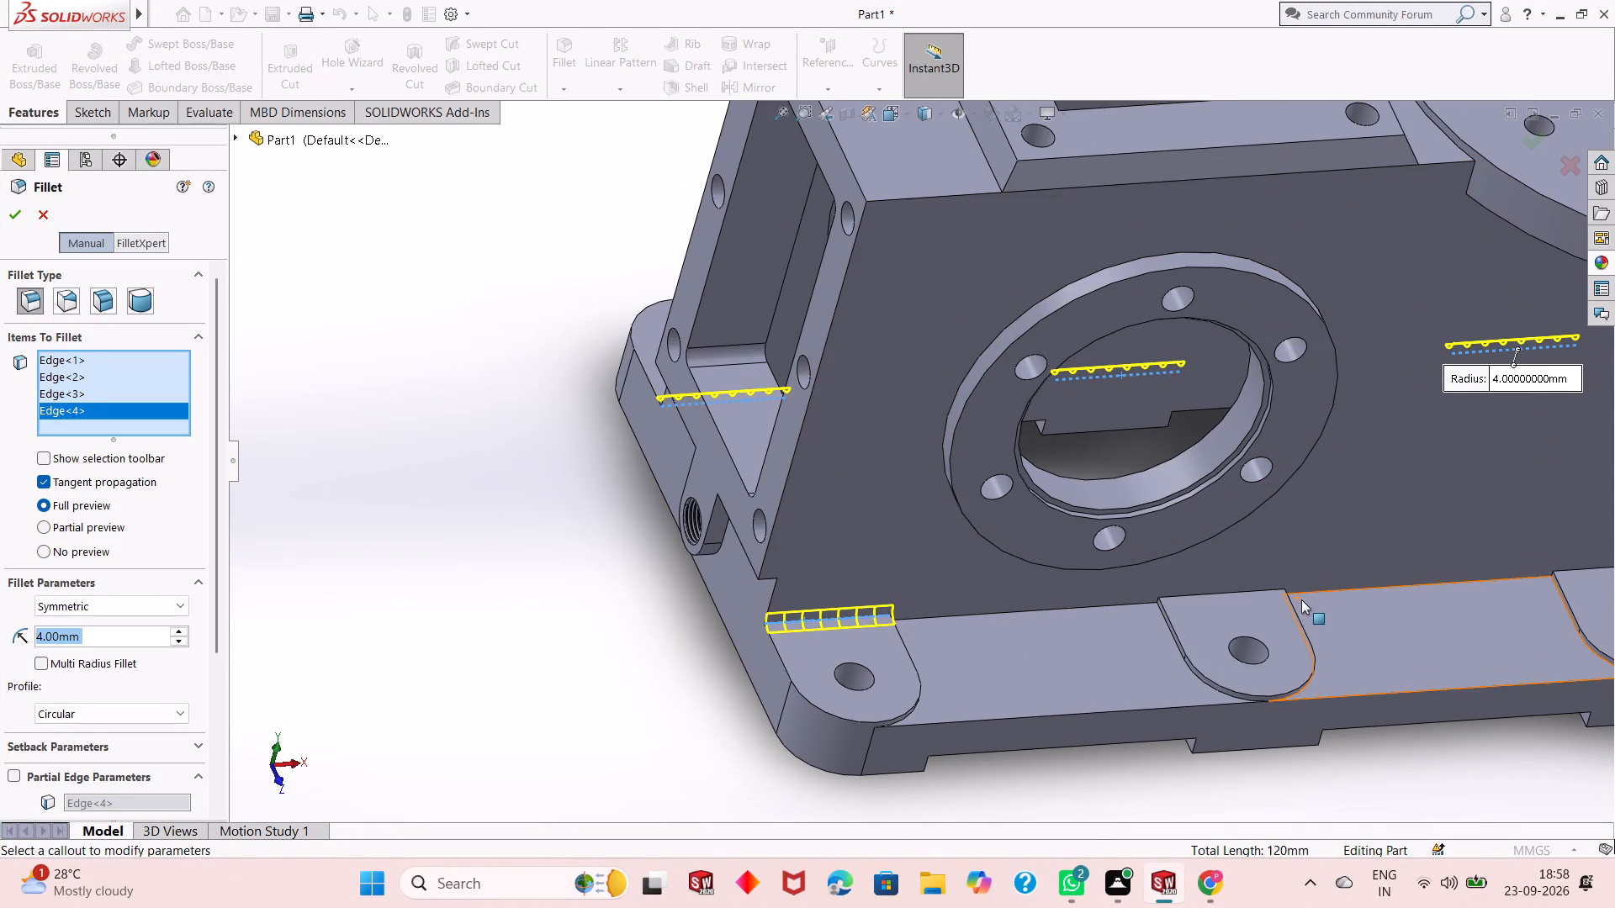
left_click(1250, 592)
scroll(1166, 631, "up", 3)
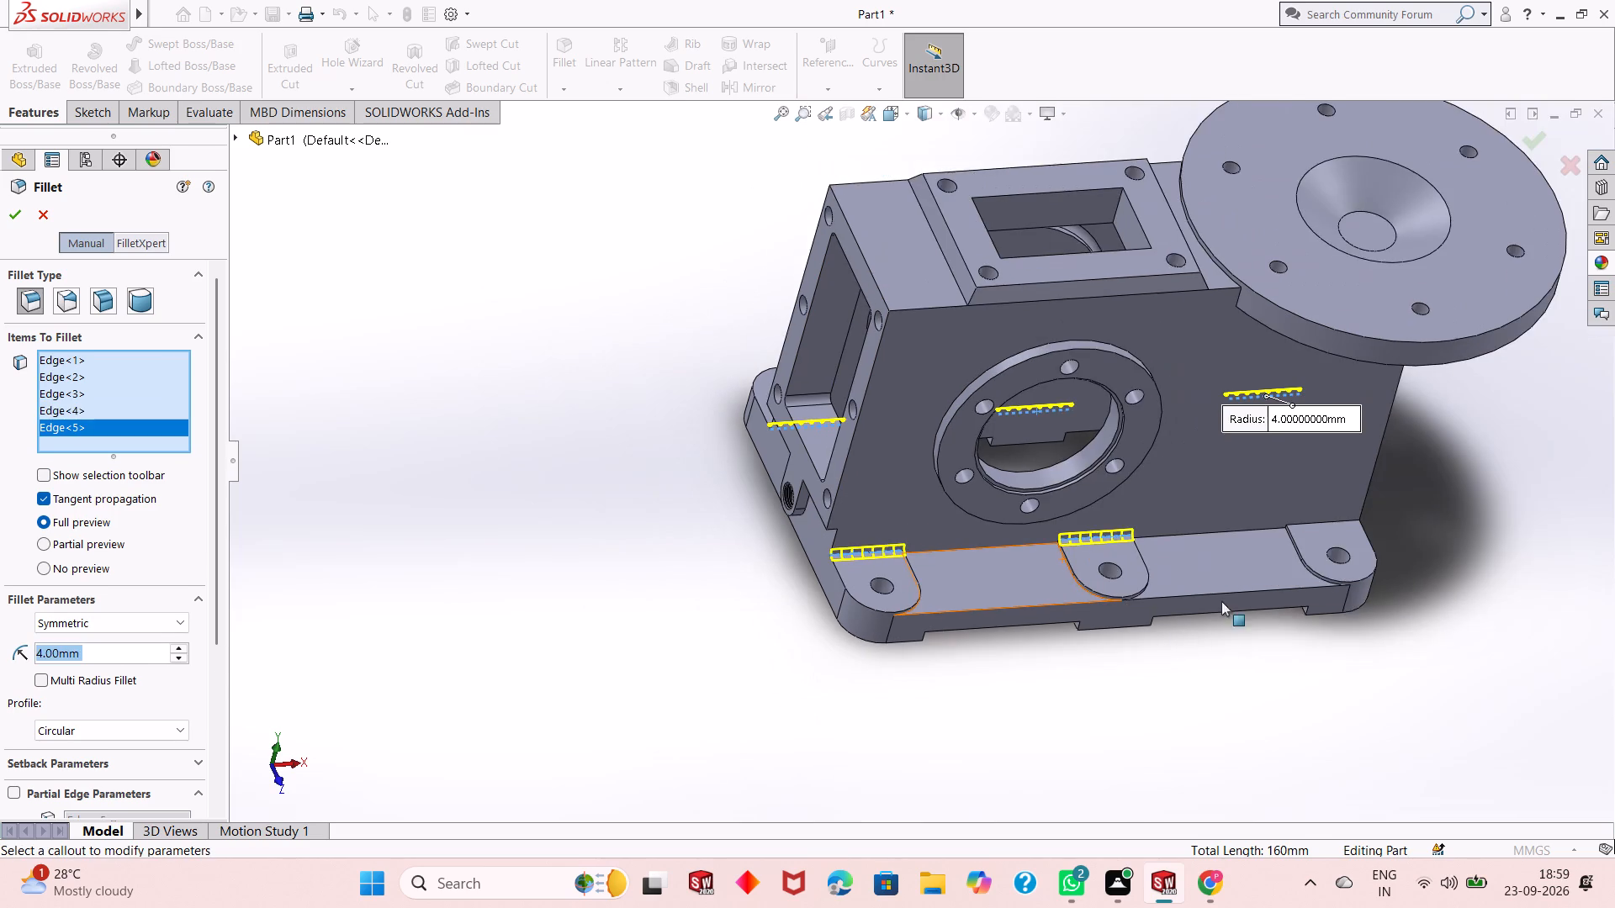
scroll(1426, 504, "down", 3)
scroll(1110, 522, "down", 3)
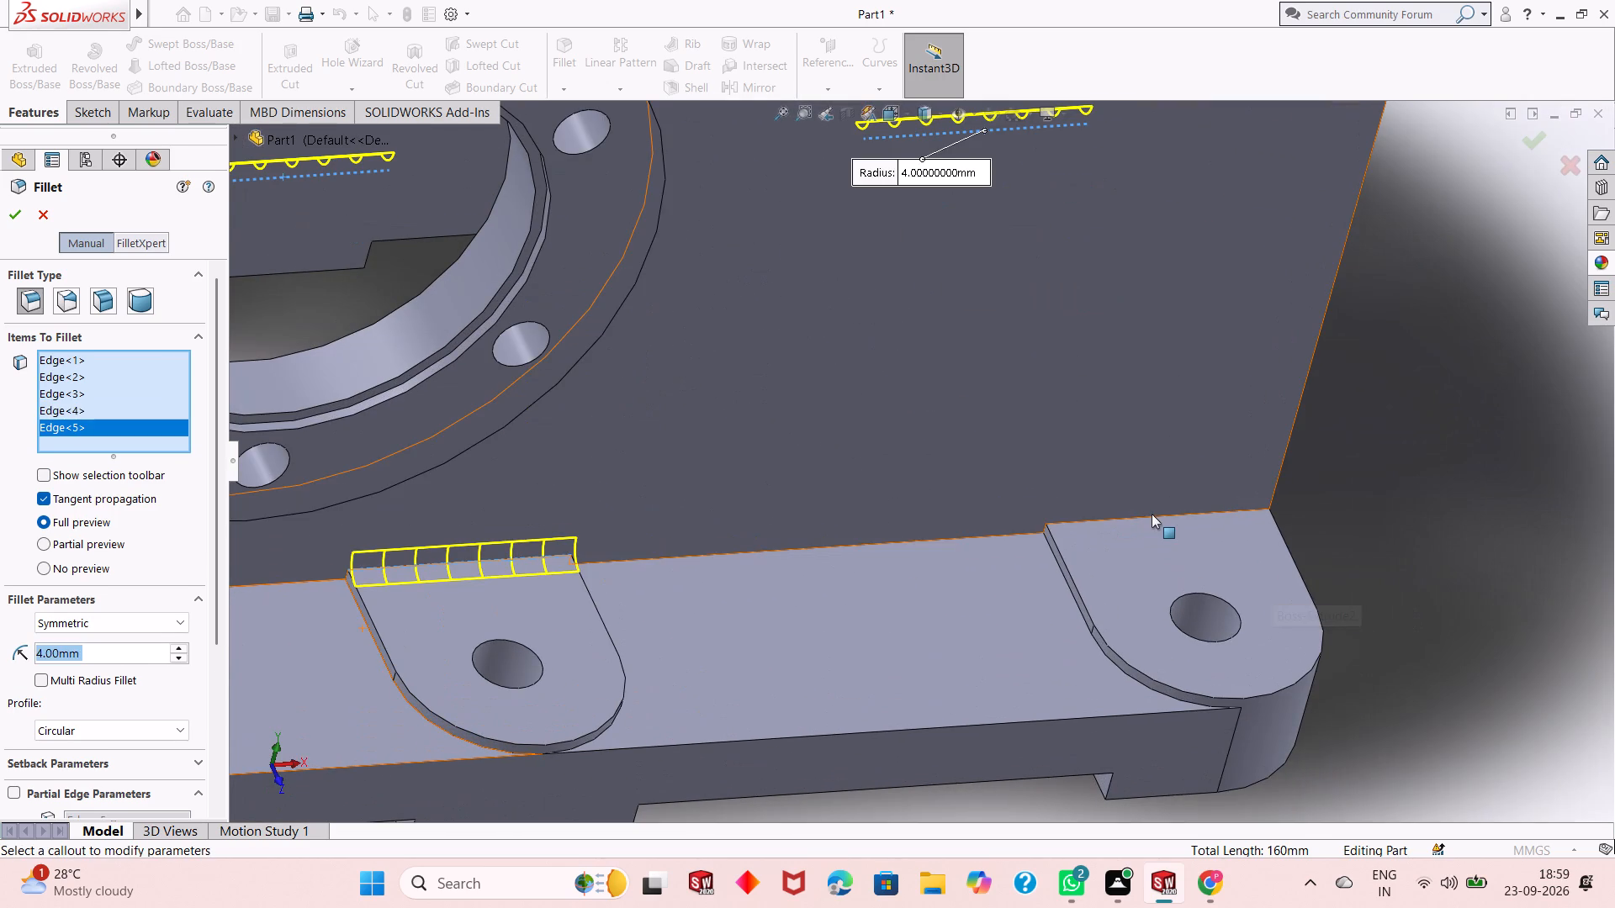
left_click(1167, 515)
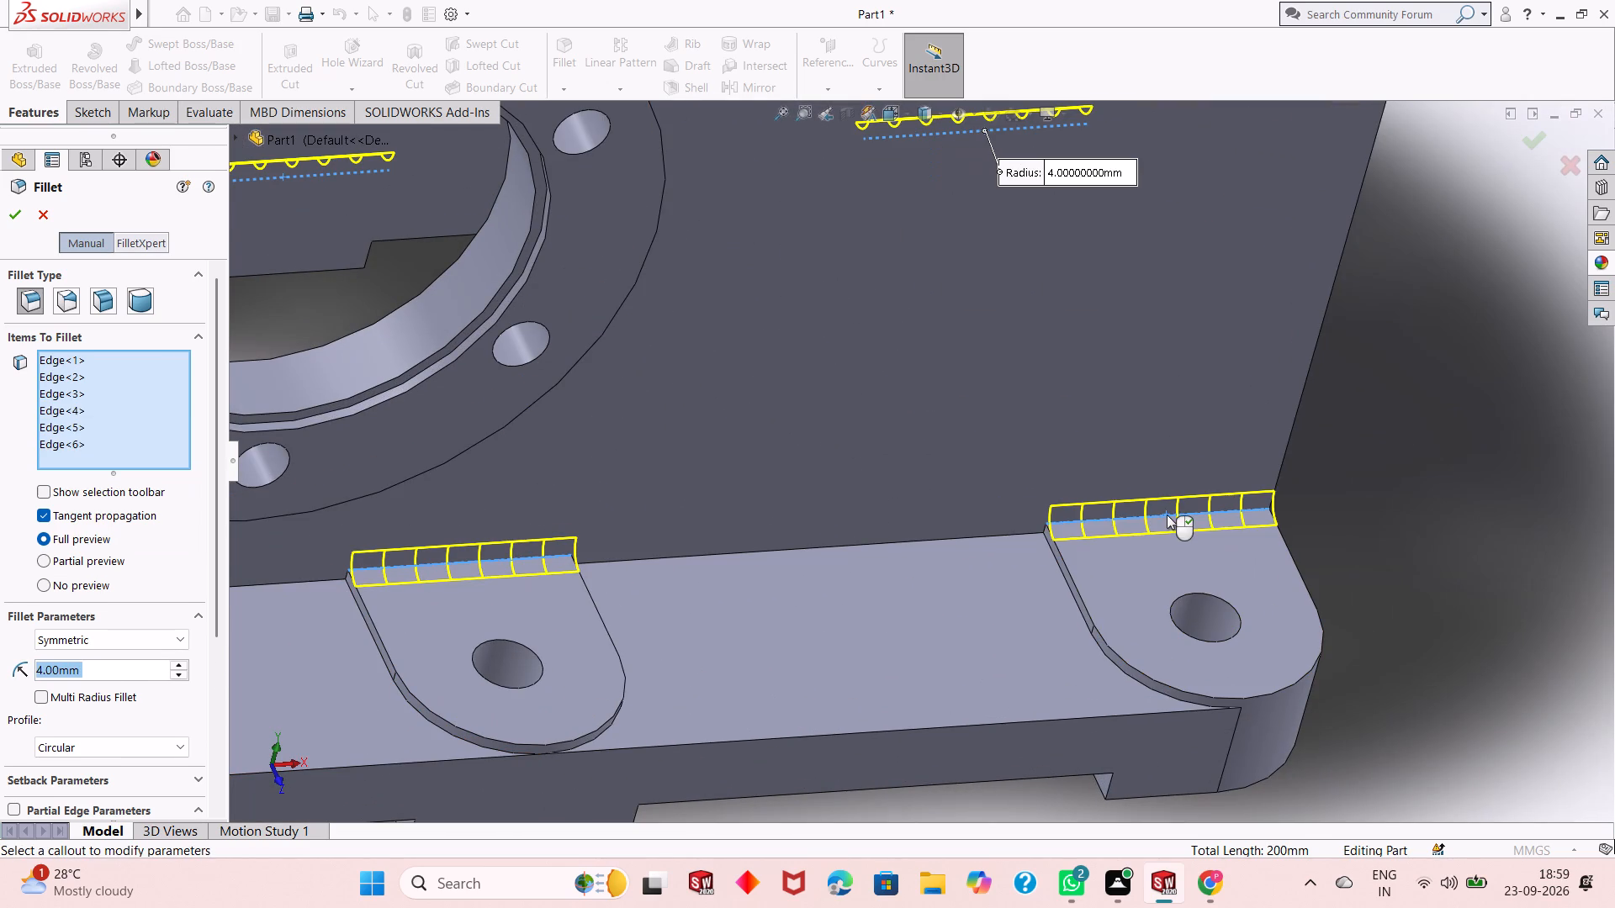
left_click(10, 220)
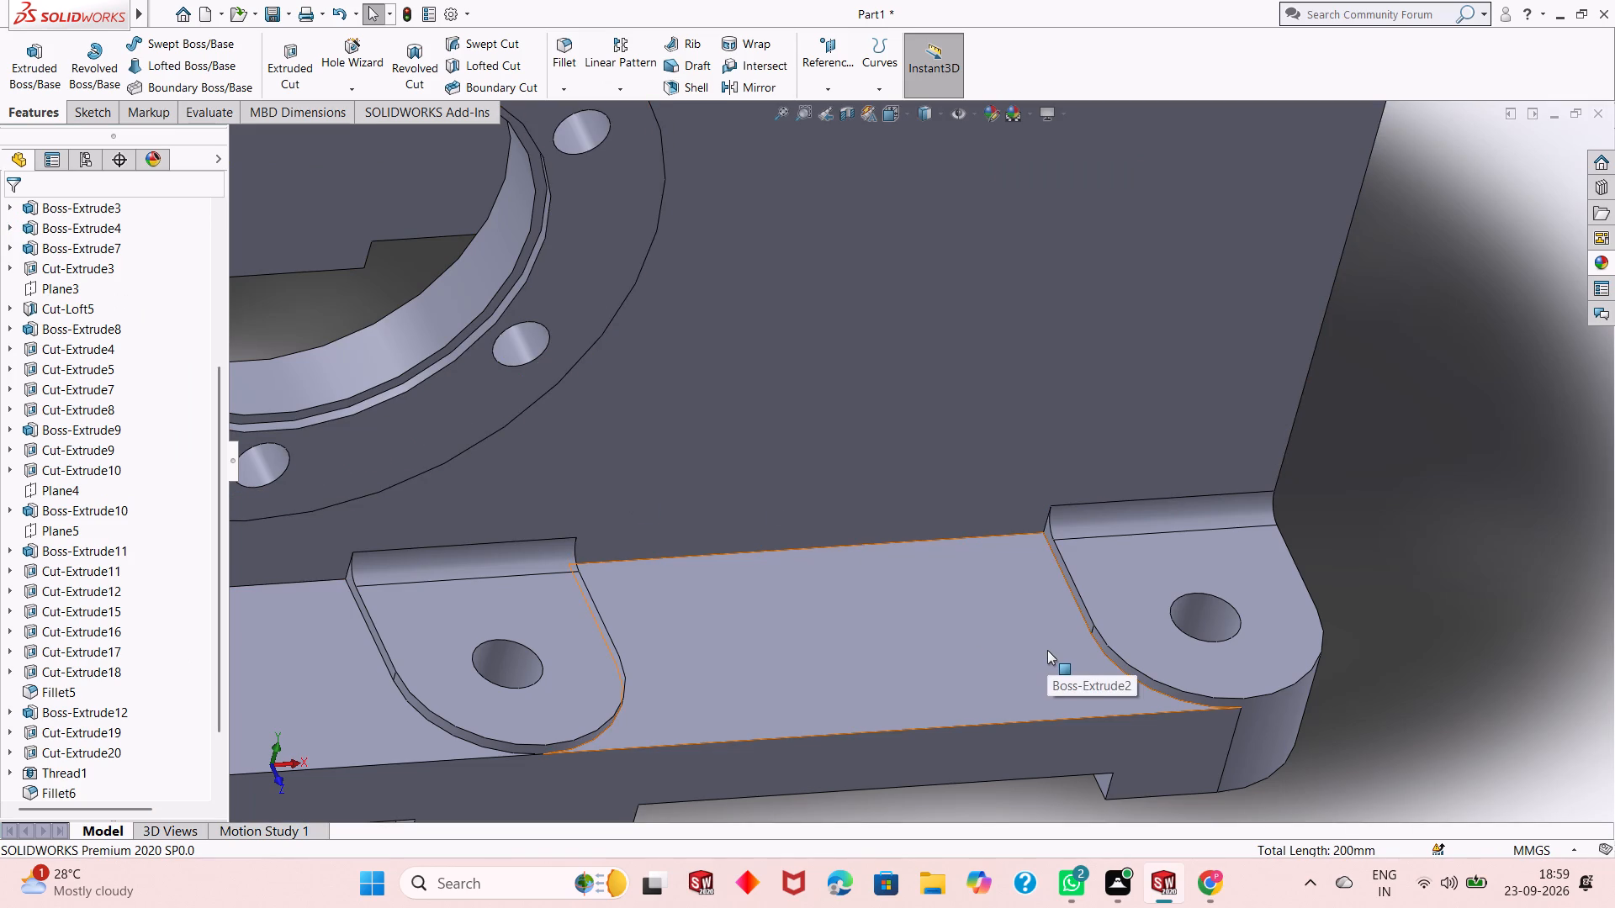
scroll(1047, 650, "up", 6)
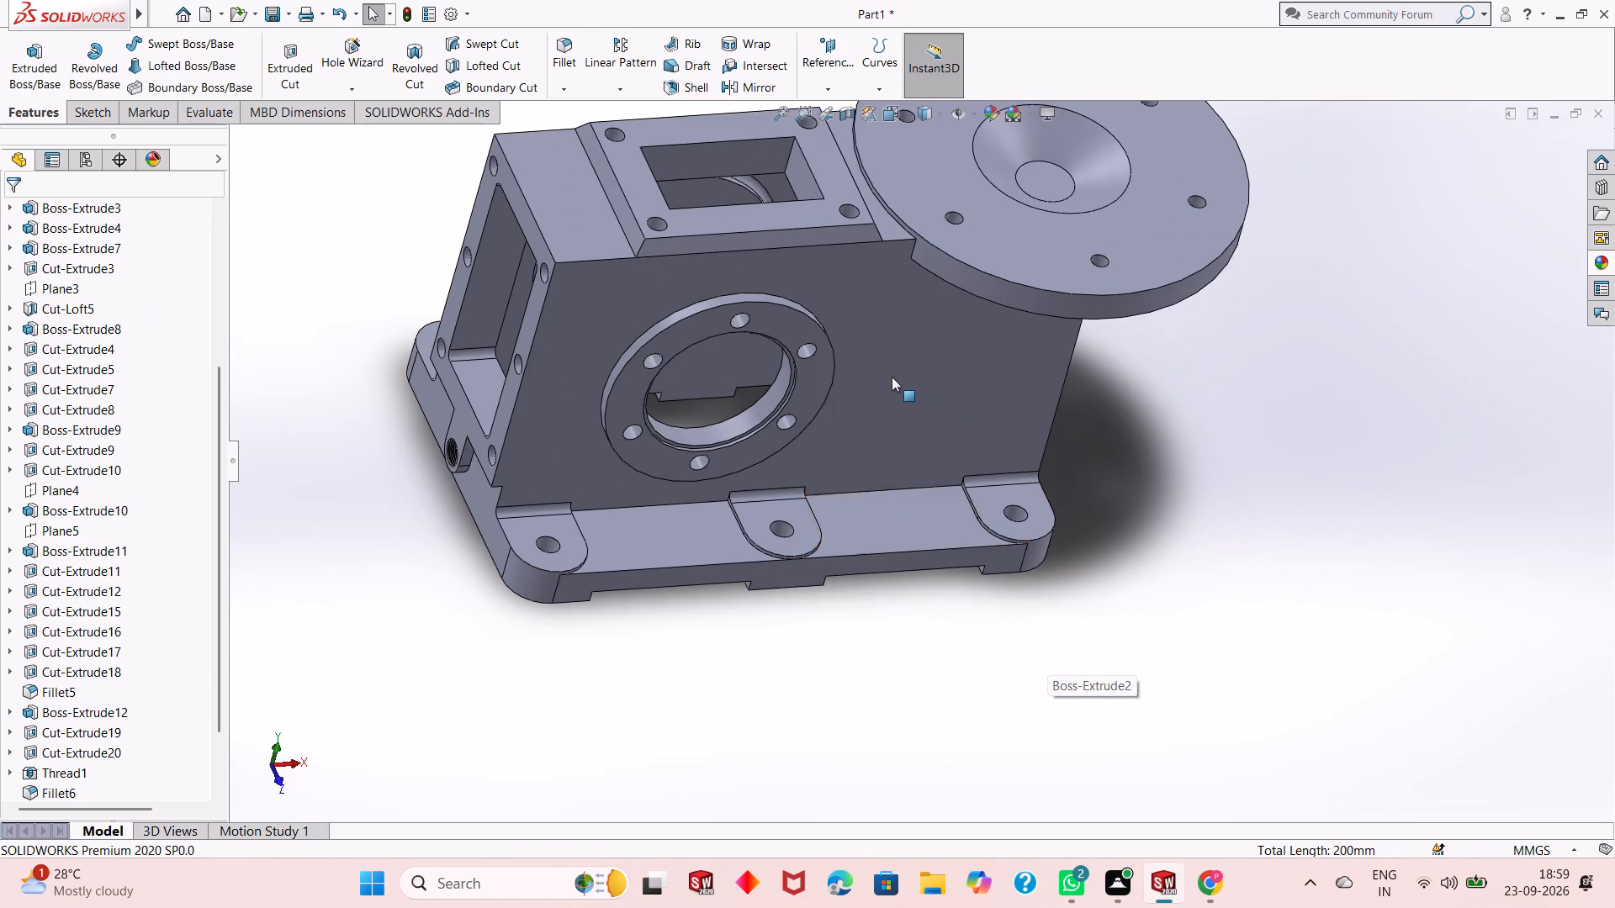
Examine the filleted mounting lugs, the side flange ring and the end window from several angles.
scroll(891, 377, "down", 2)
scroll(869, 415, "up", 3)
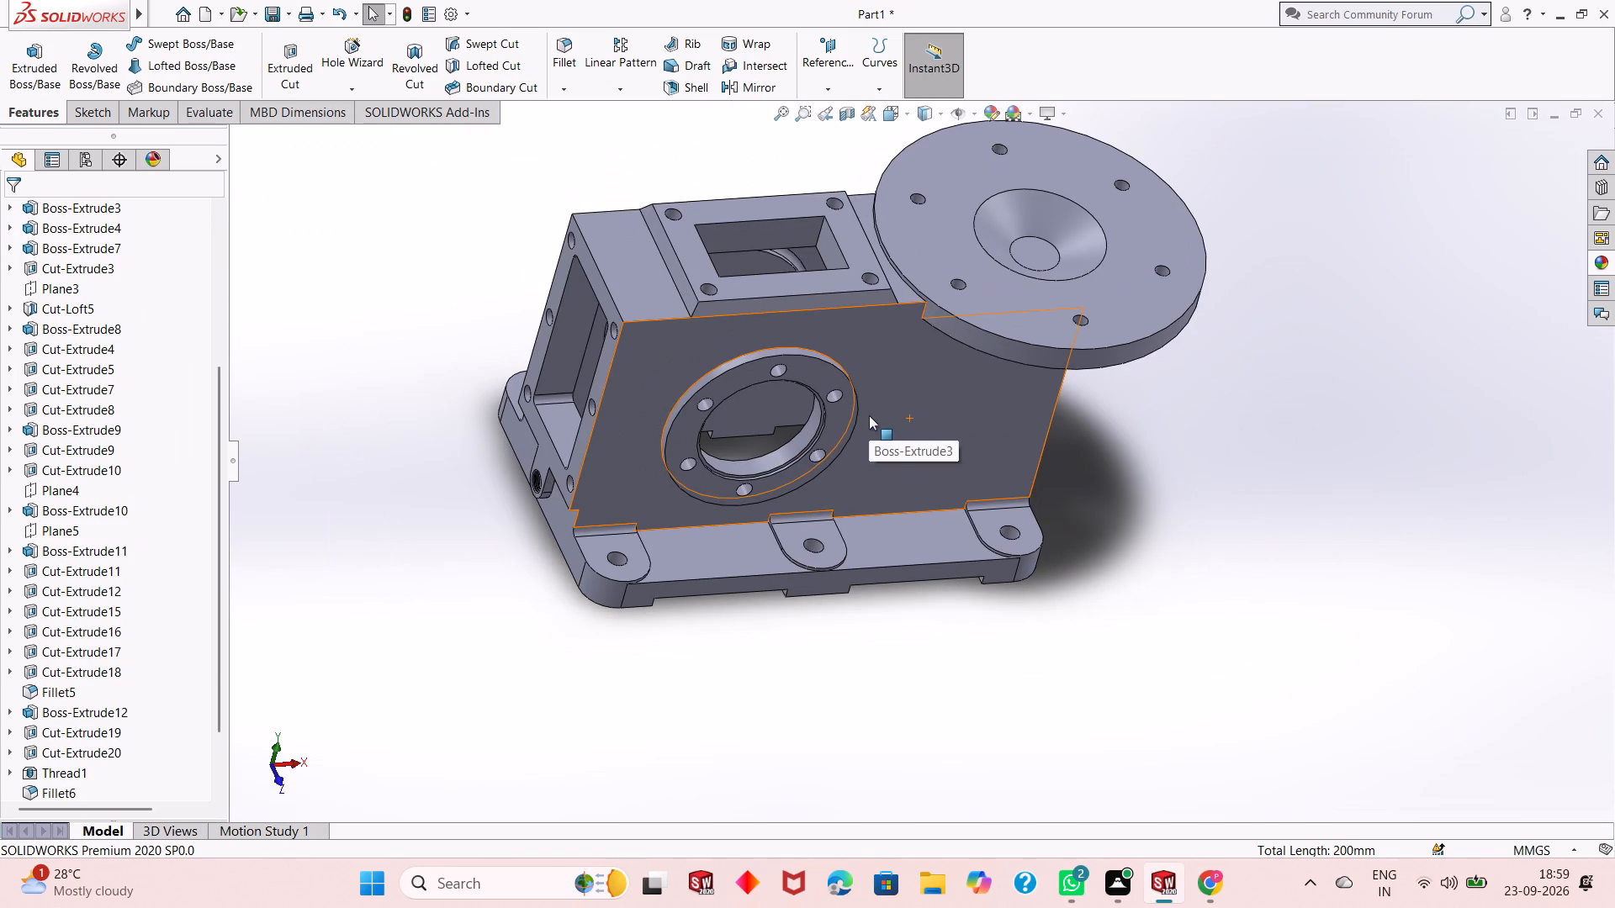
scroll(882, 435, "up", 2)
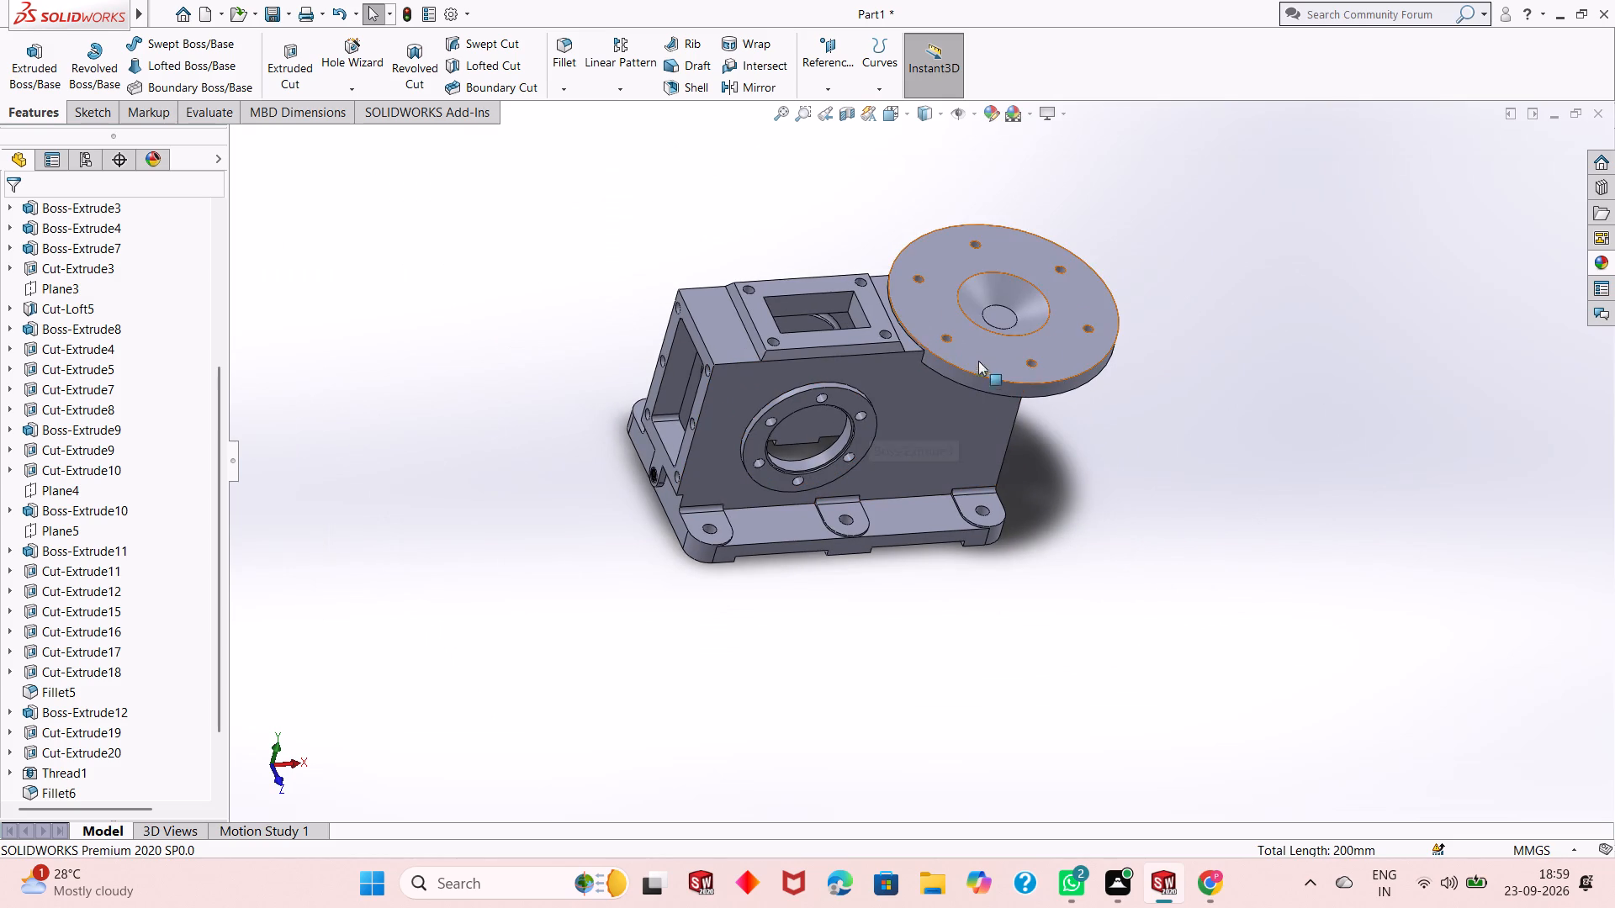
middle_click_drag(1046, 445, 1138, 273)
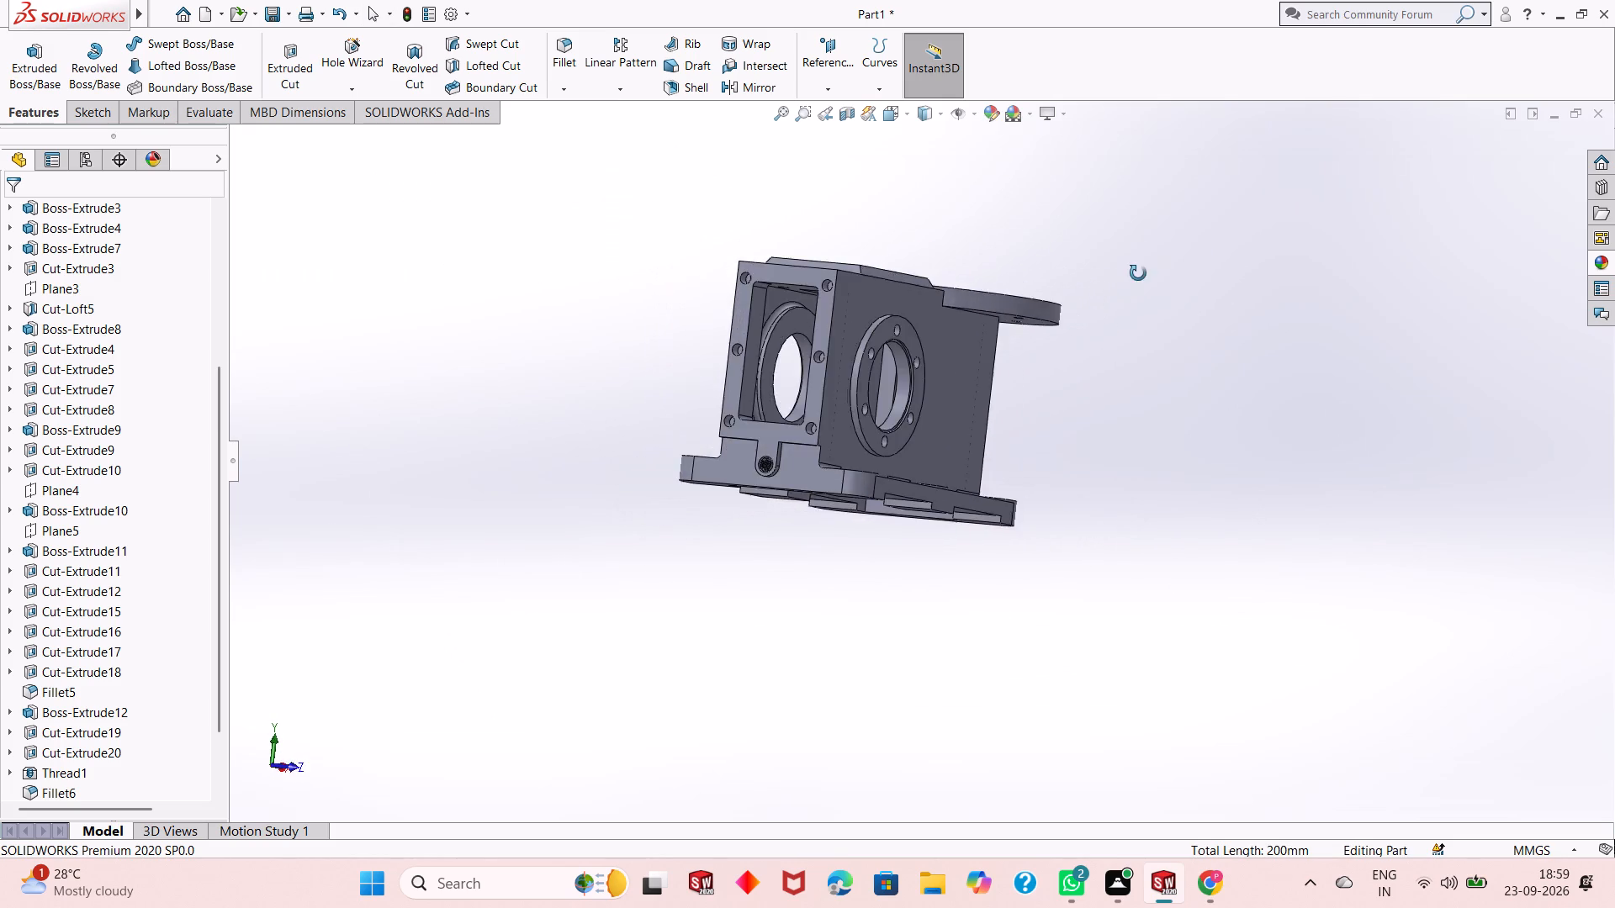
middle_click_drag(1138, 273, 1111, 483)
scroll(906, 520, "down", 5)
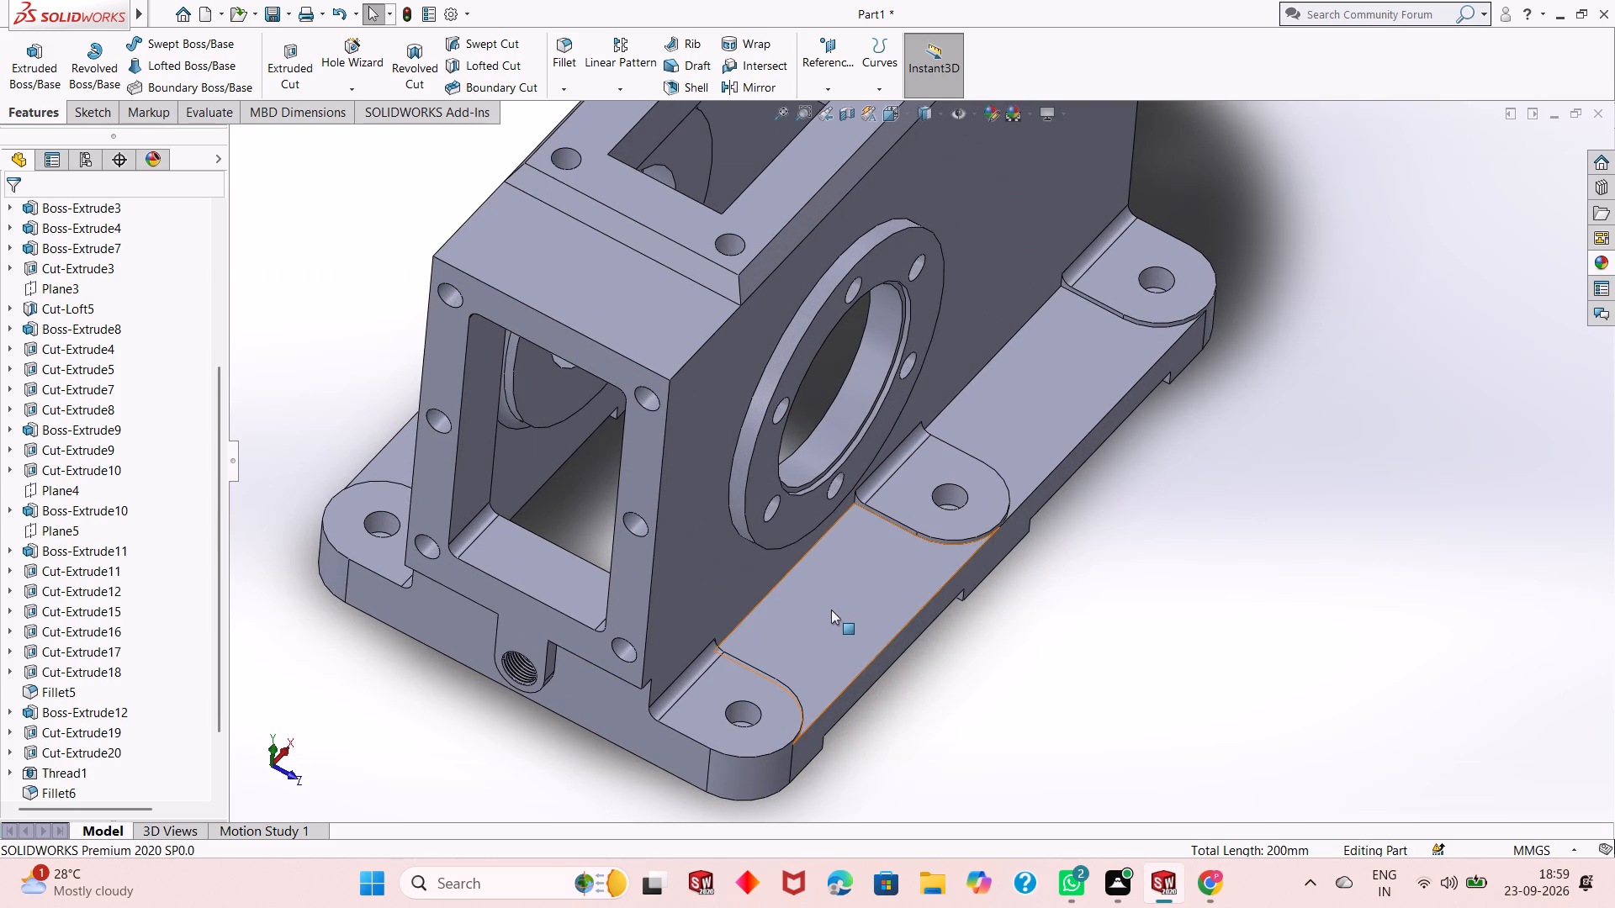
middle_click_drag(831, 613, 815, 492)
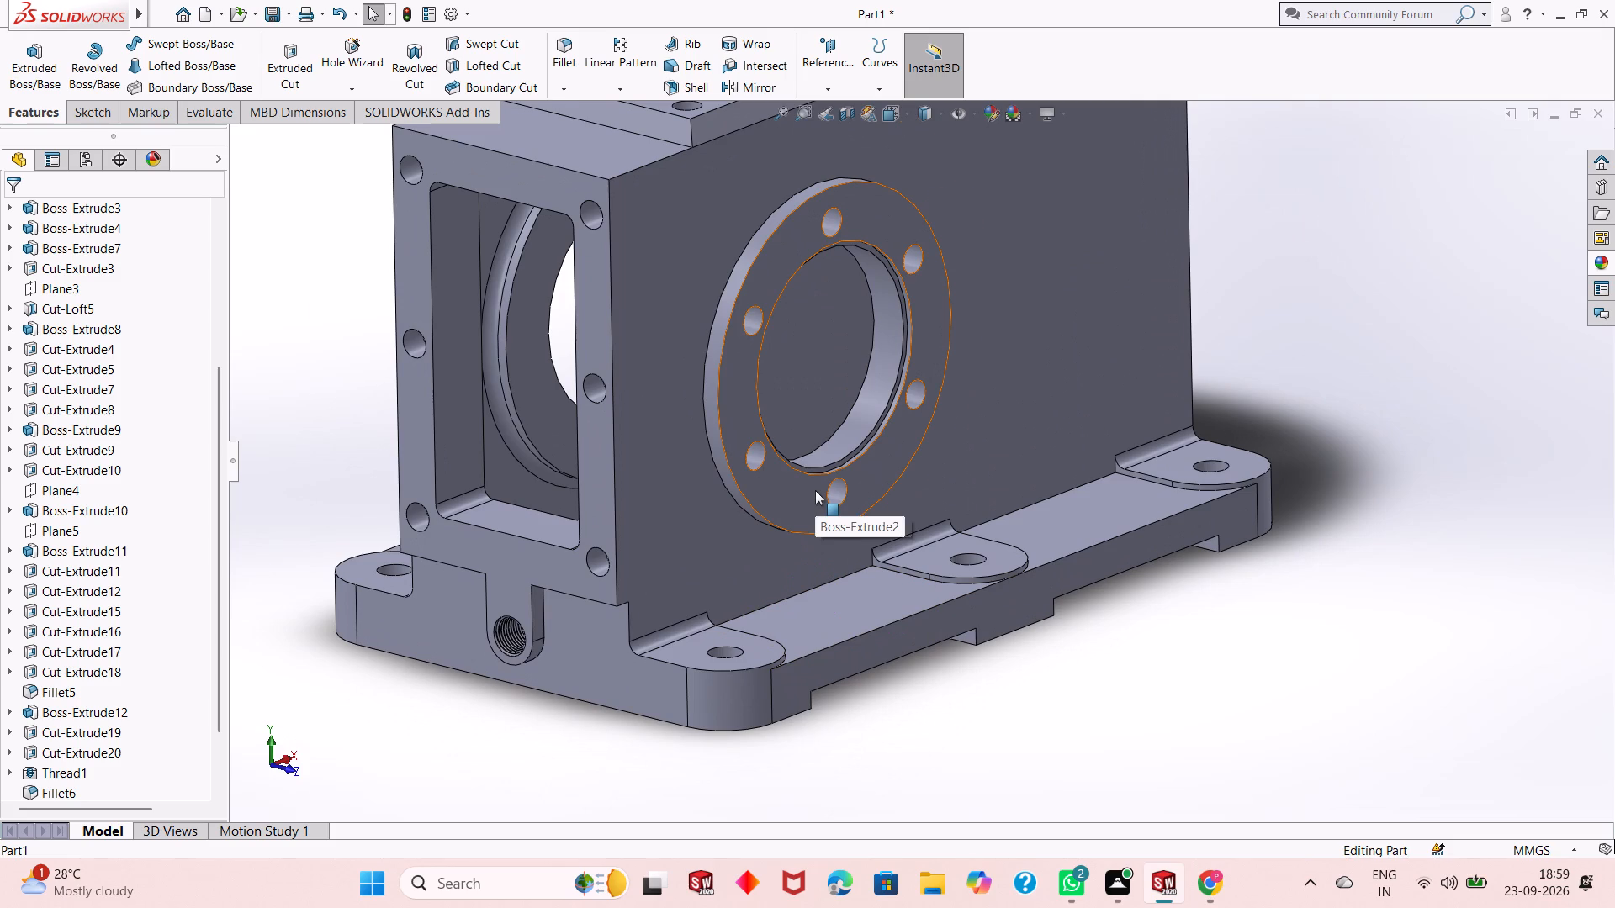
scroll(815, 490, "down", 1)
scroll(815, 490, "up", 4)
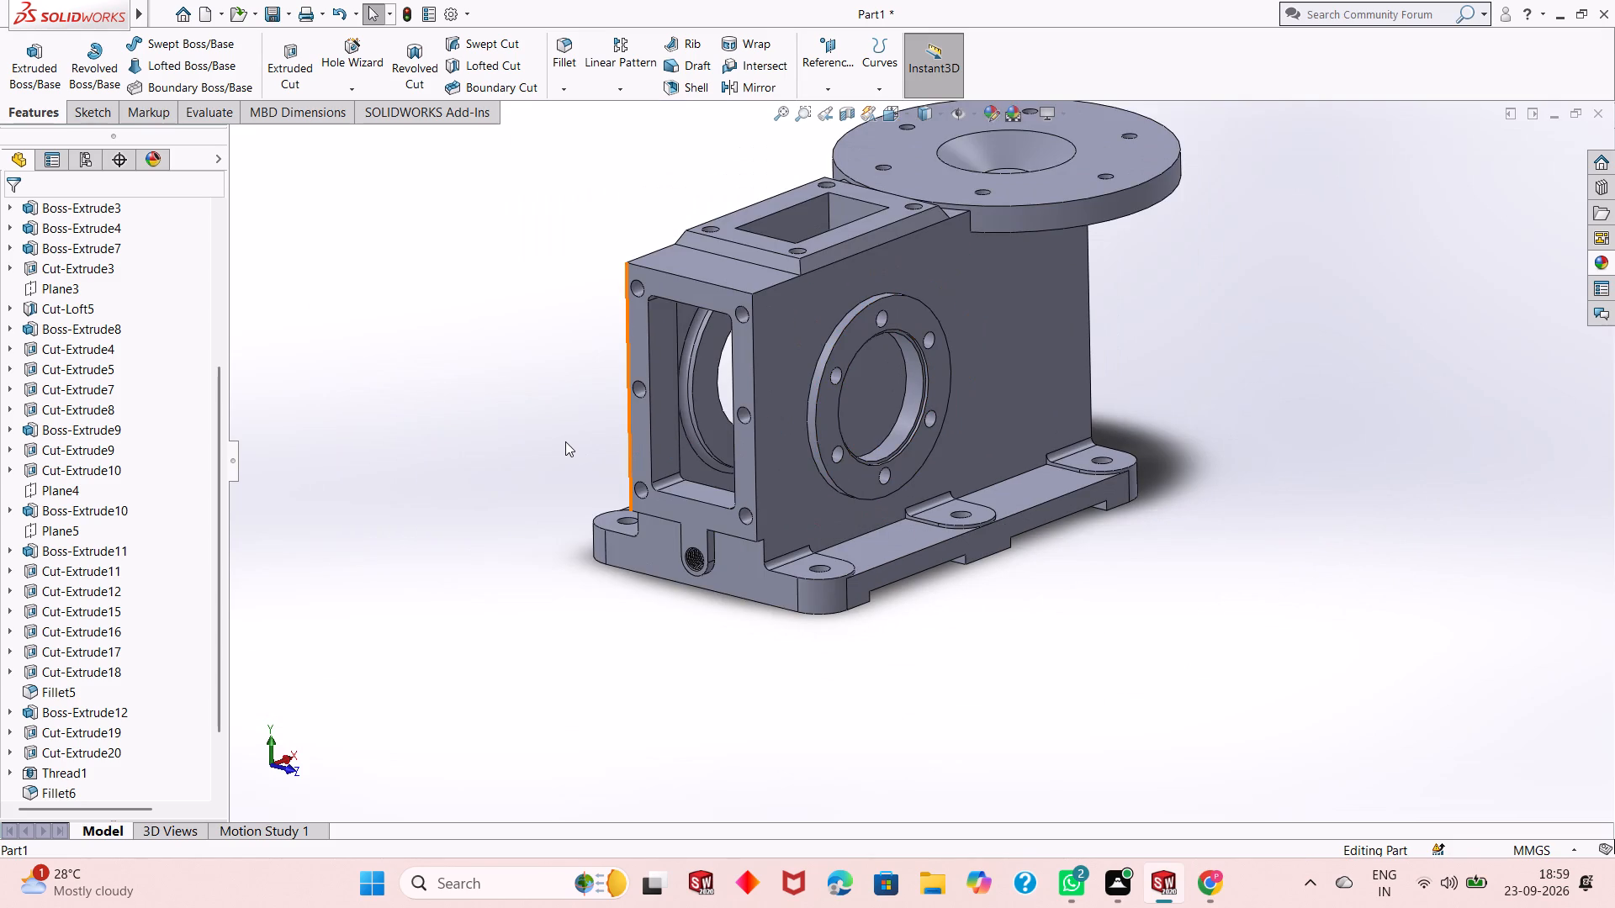
scroll(839, 357, "down", 1)
scroll(839, 356, "up", 1)
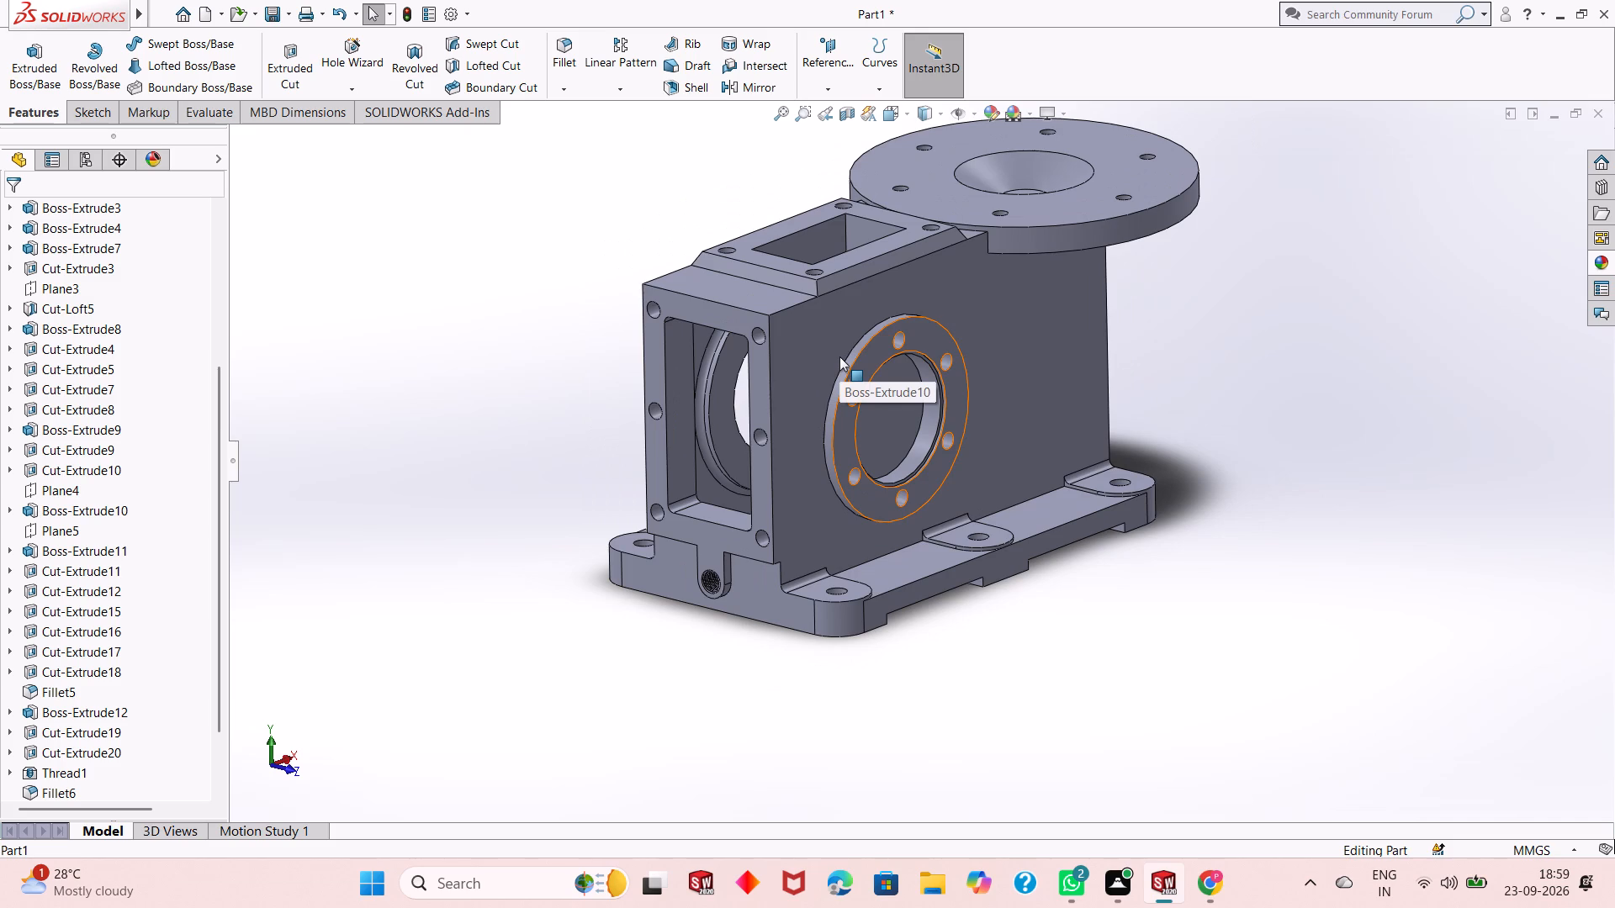
Add a 4 mm fillet to the curved edge where the round top flange meets the housing's top face.
middle_click_drag(985, 260, 977, 305)
scroll(950, 174, "down", 1)
middle_click_drag(995, 262, 997, 288)
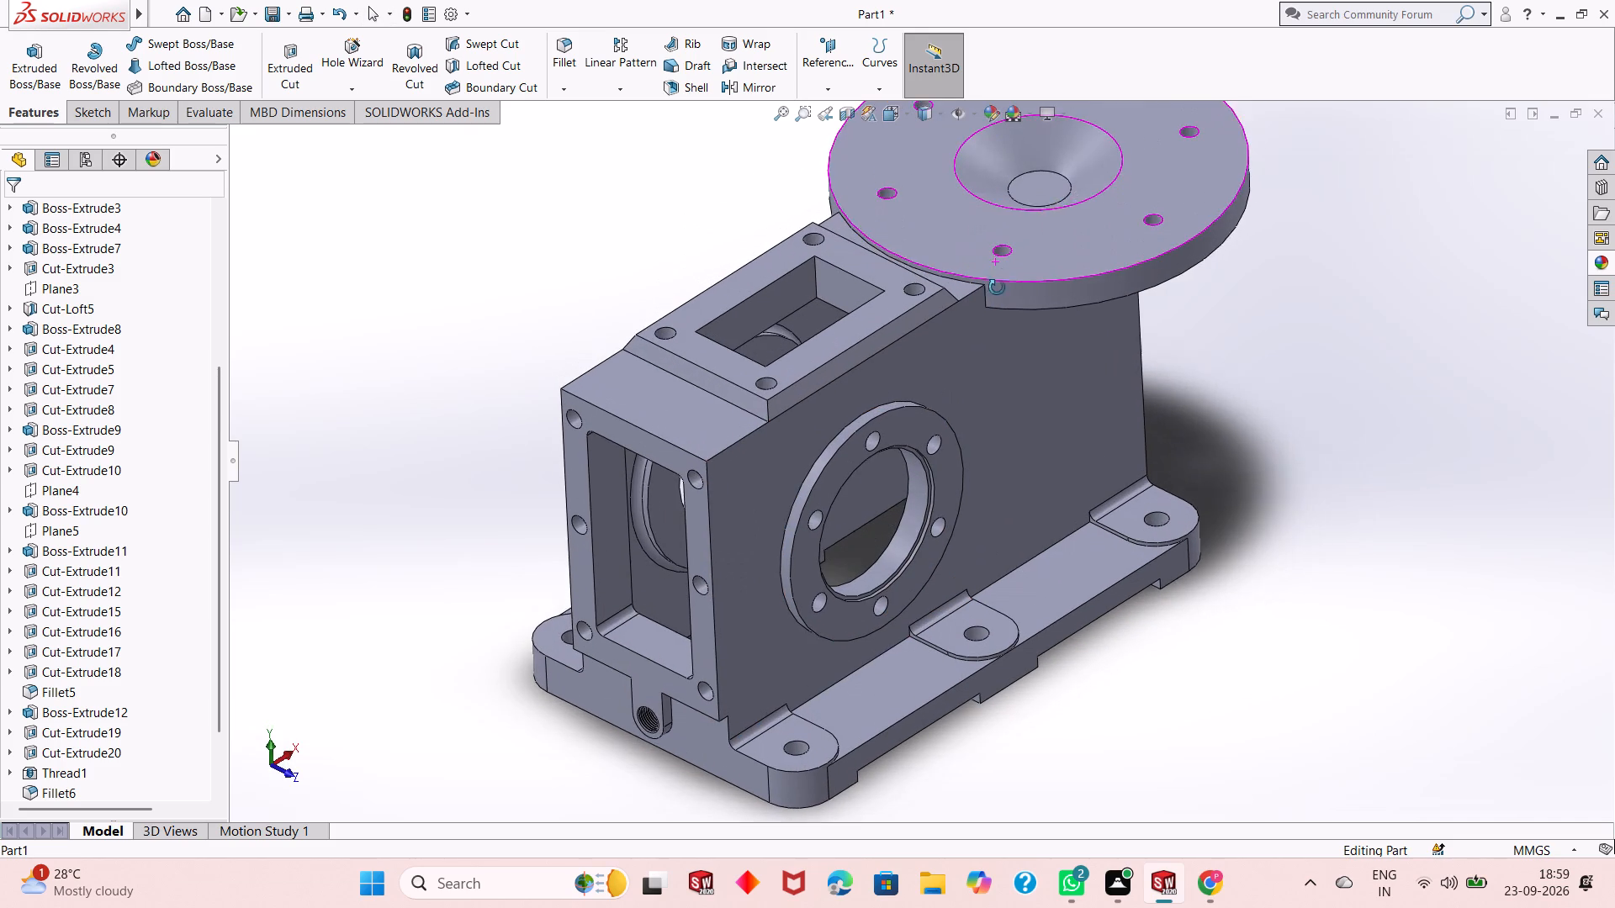
middle_click_drag(997, 288, 997, 294)
left_click(569, 59)
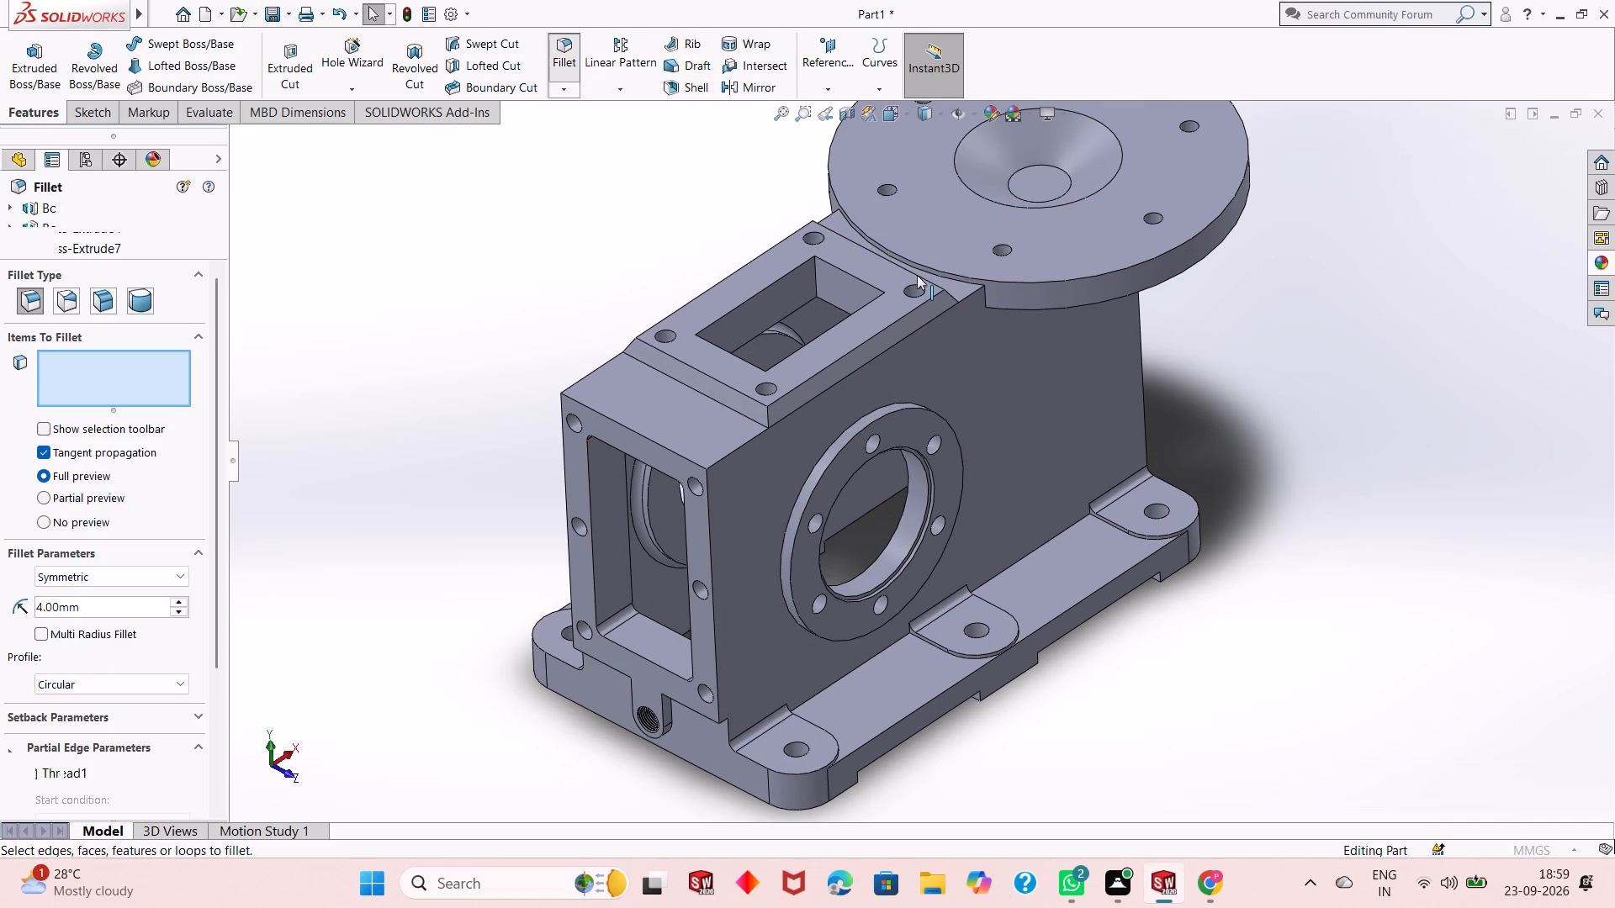
left_click(959, 279)
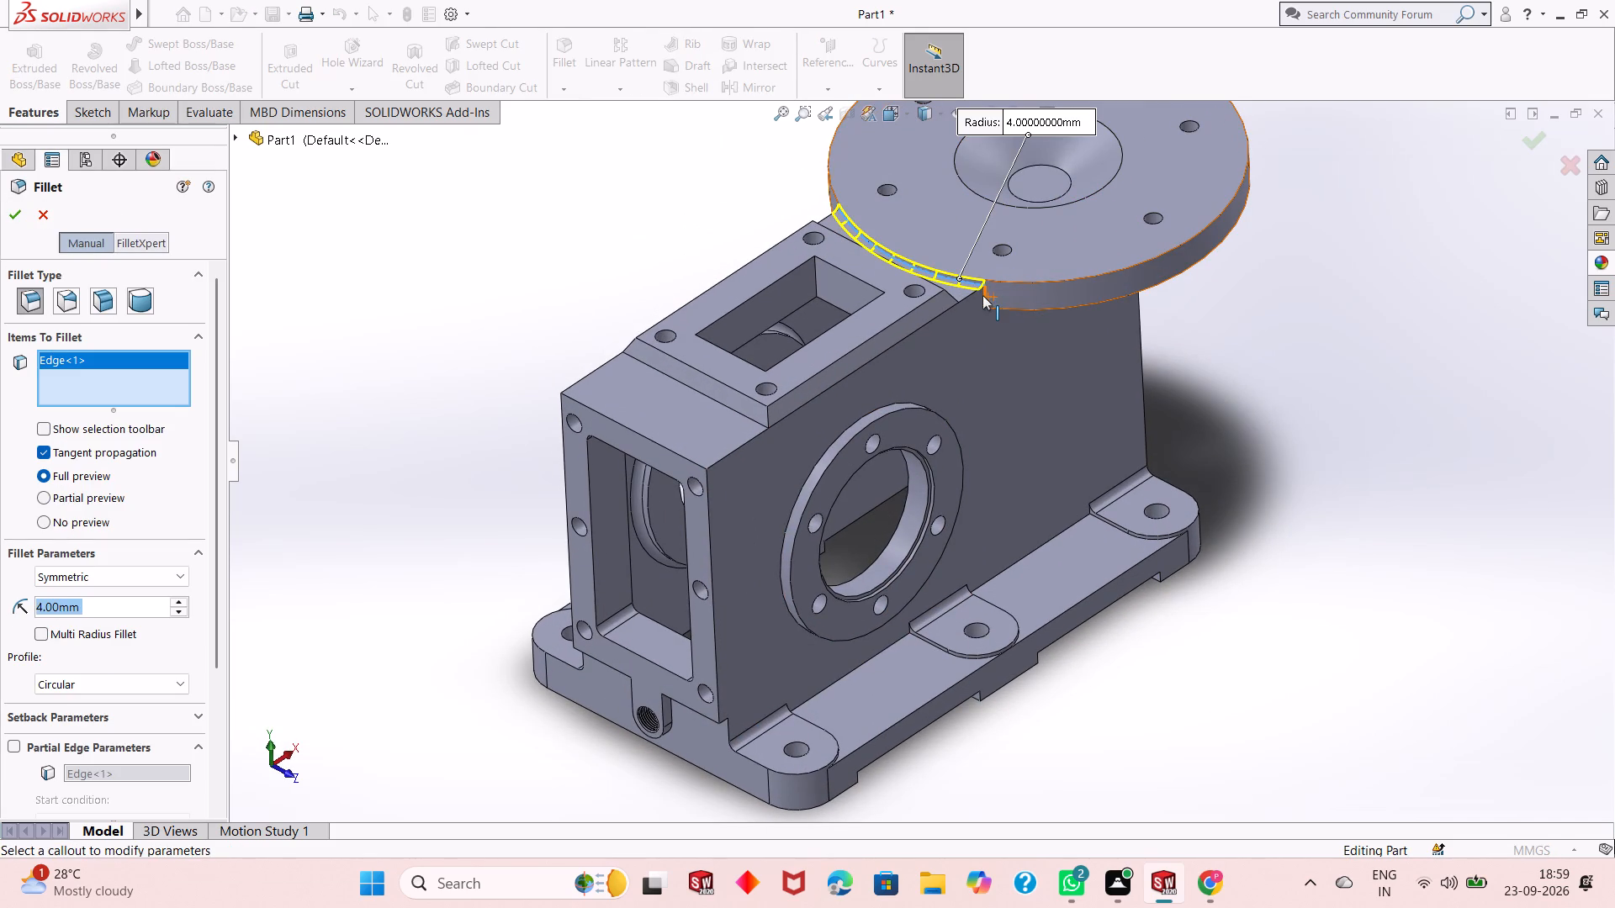
left_click(20, 214)
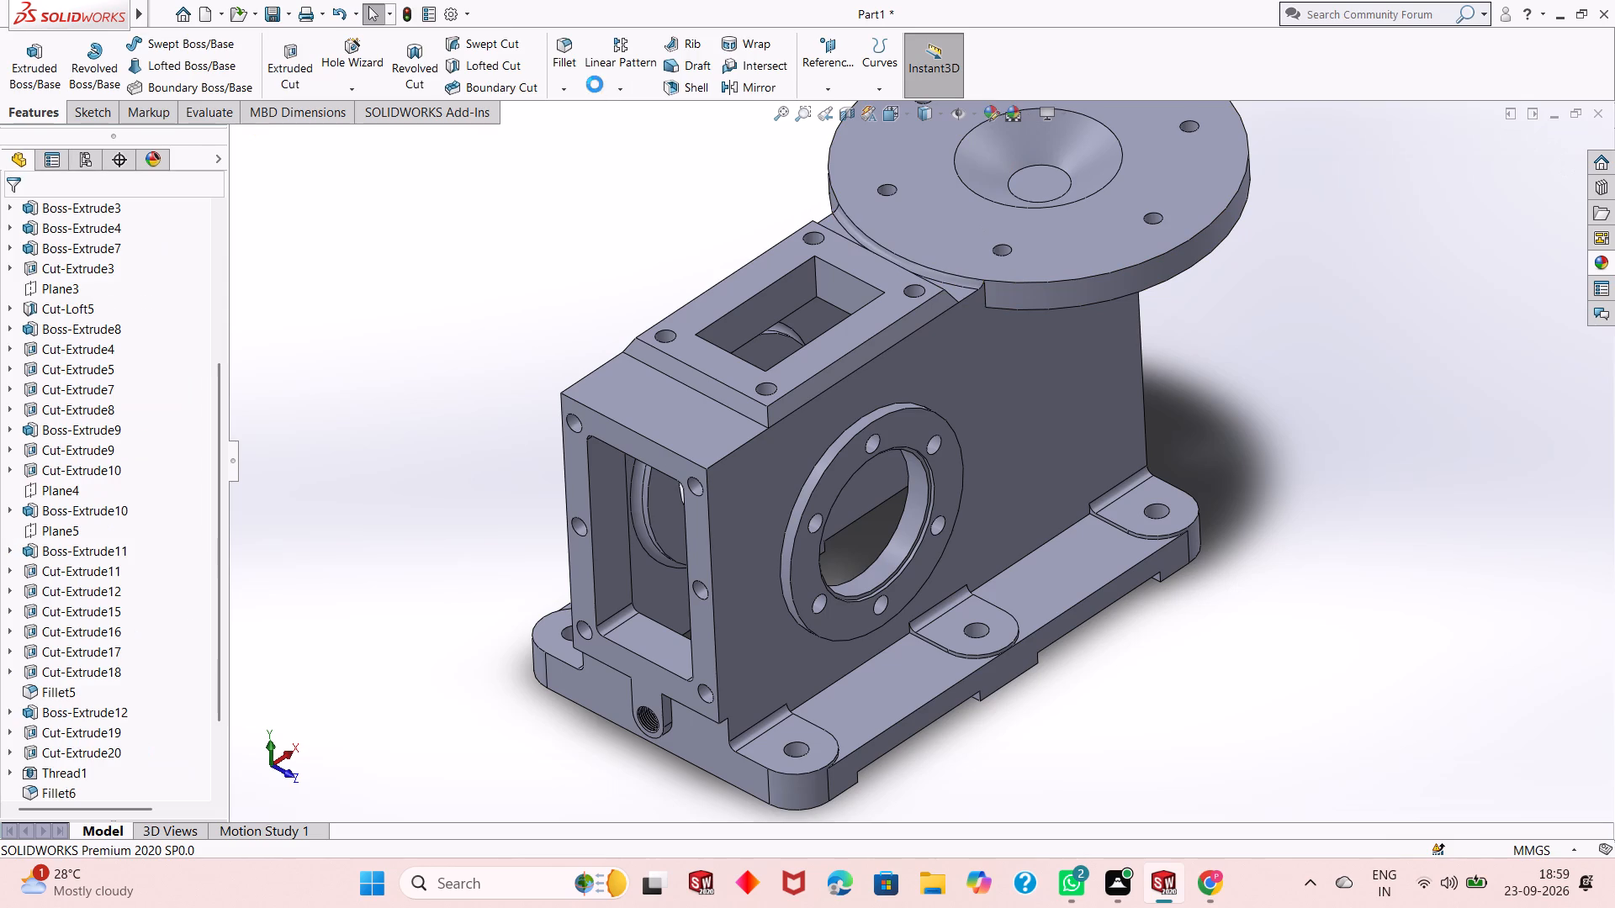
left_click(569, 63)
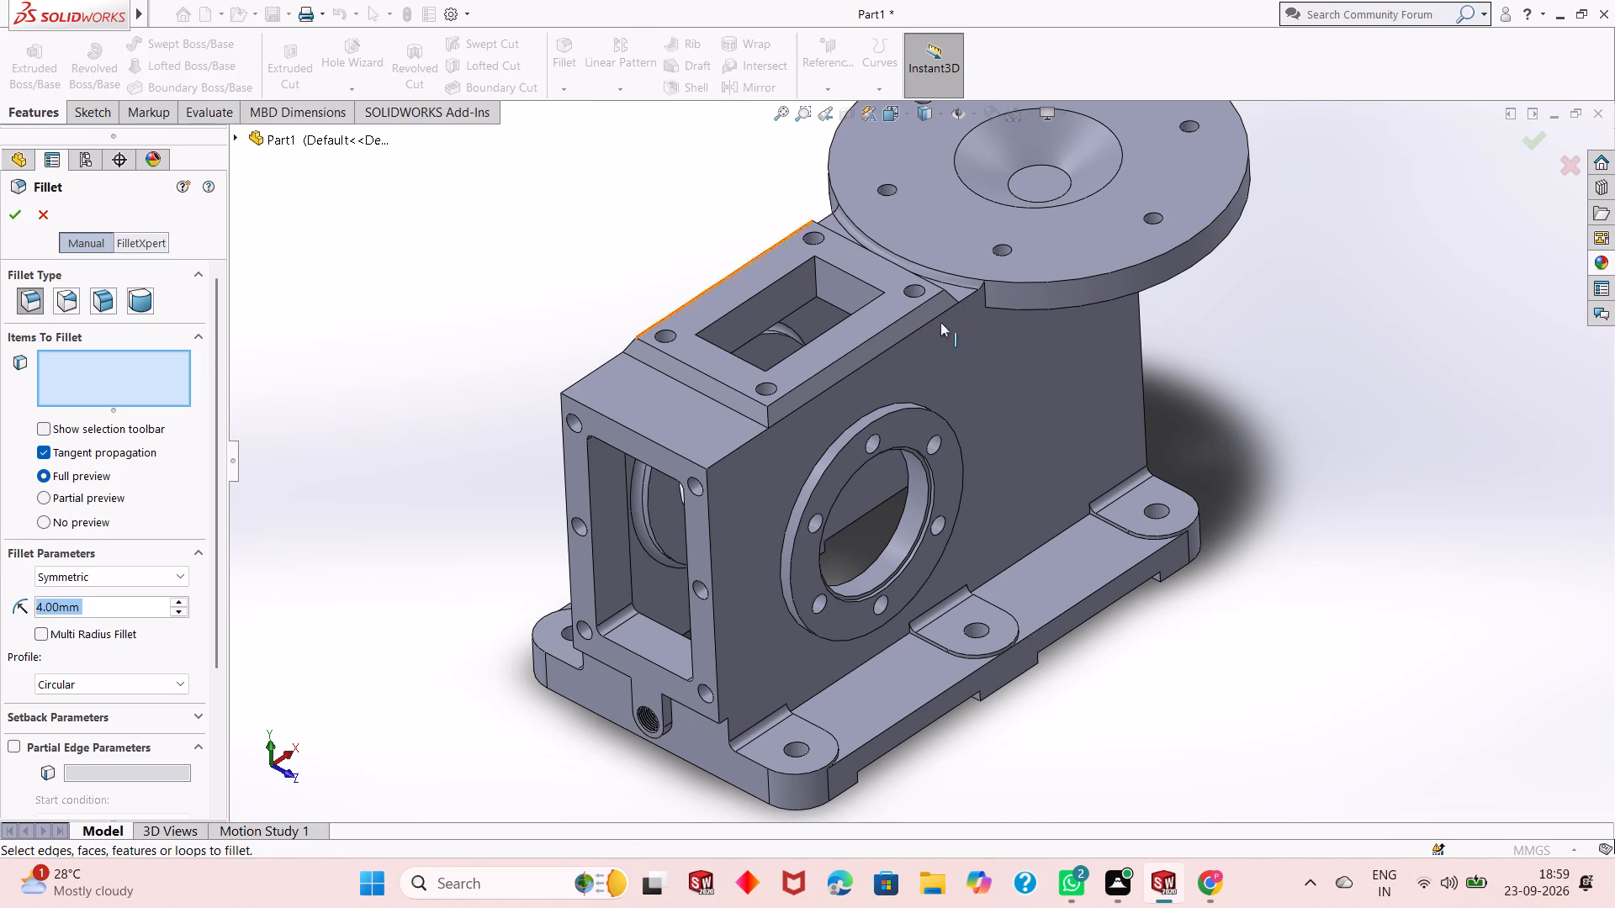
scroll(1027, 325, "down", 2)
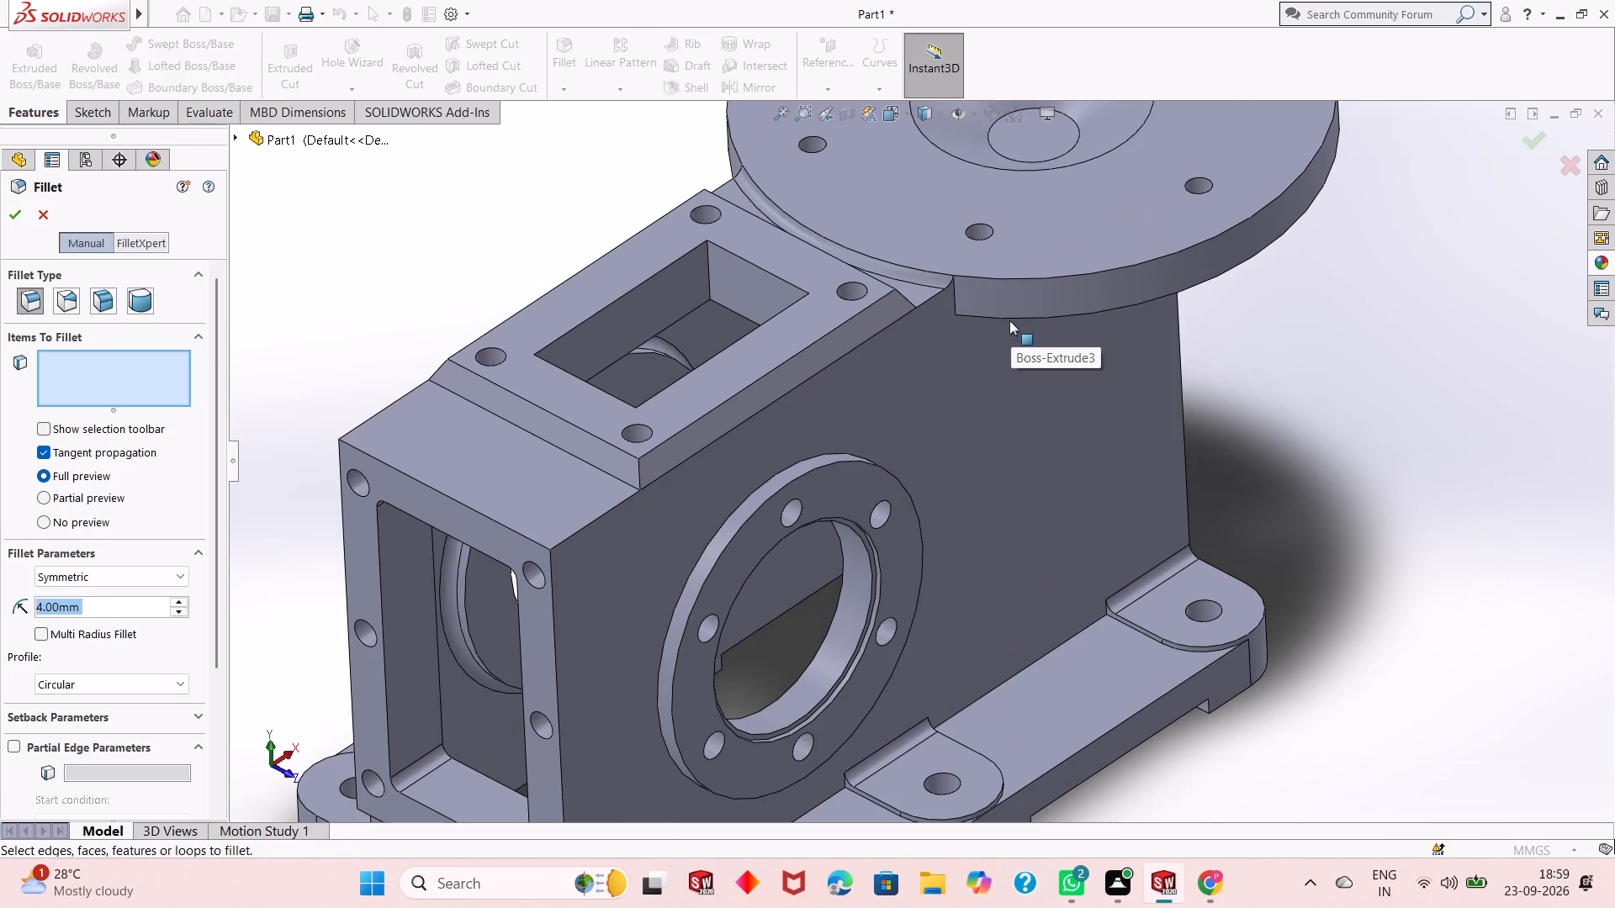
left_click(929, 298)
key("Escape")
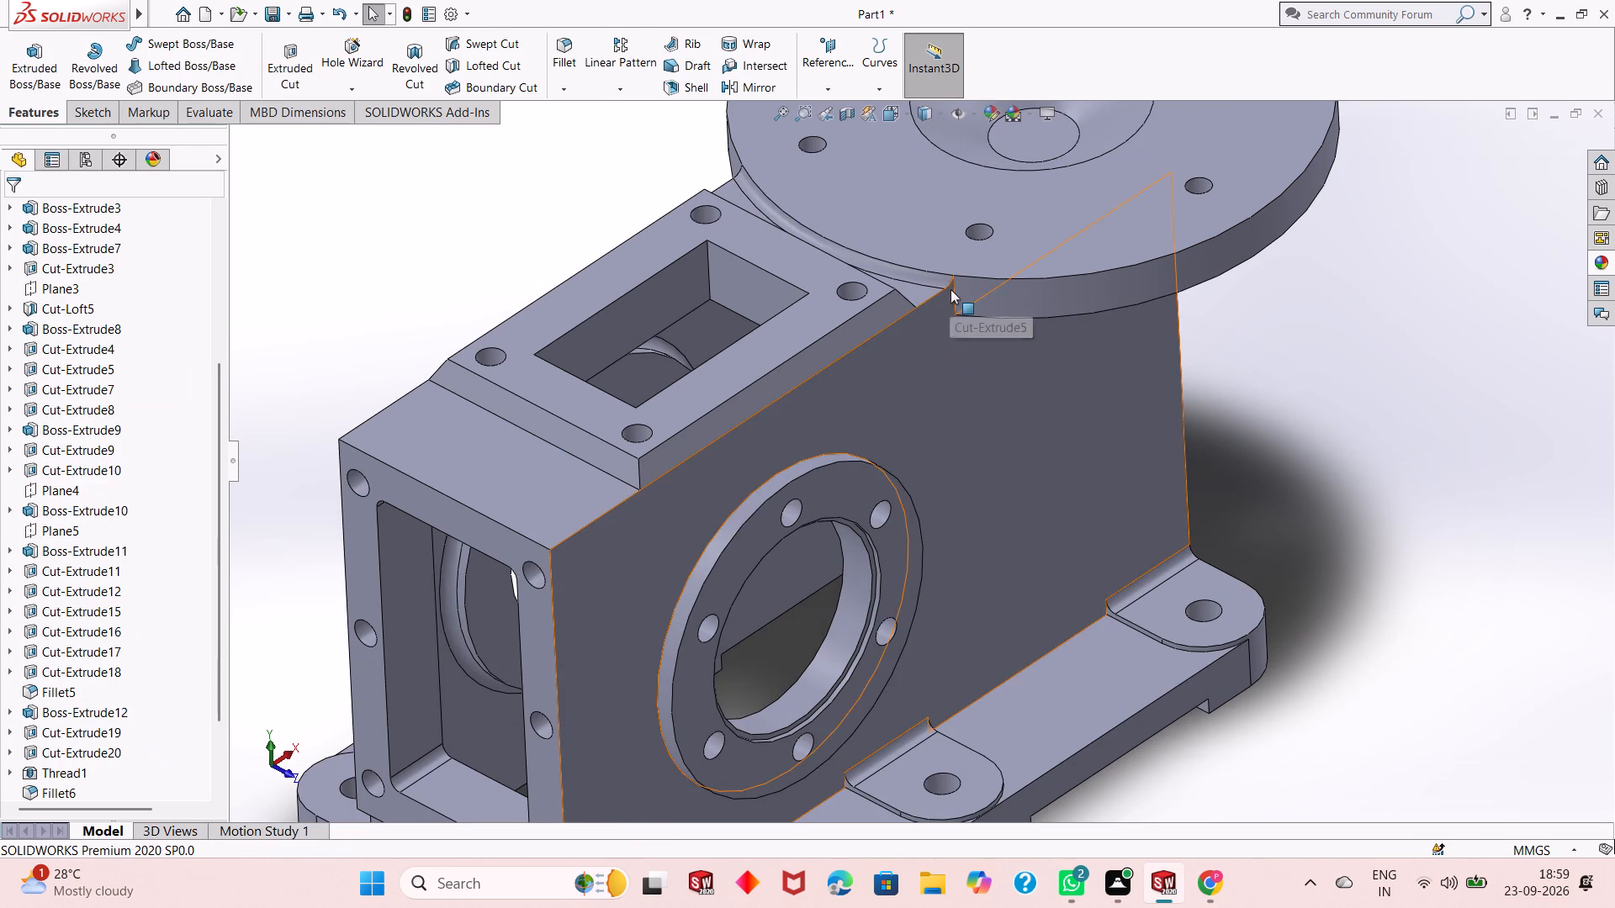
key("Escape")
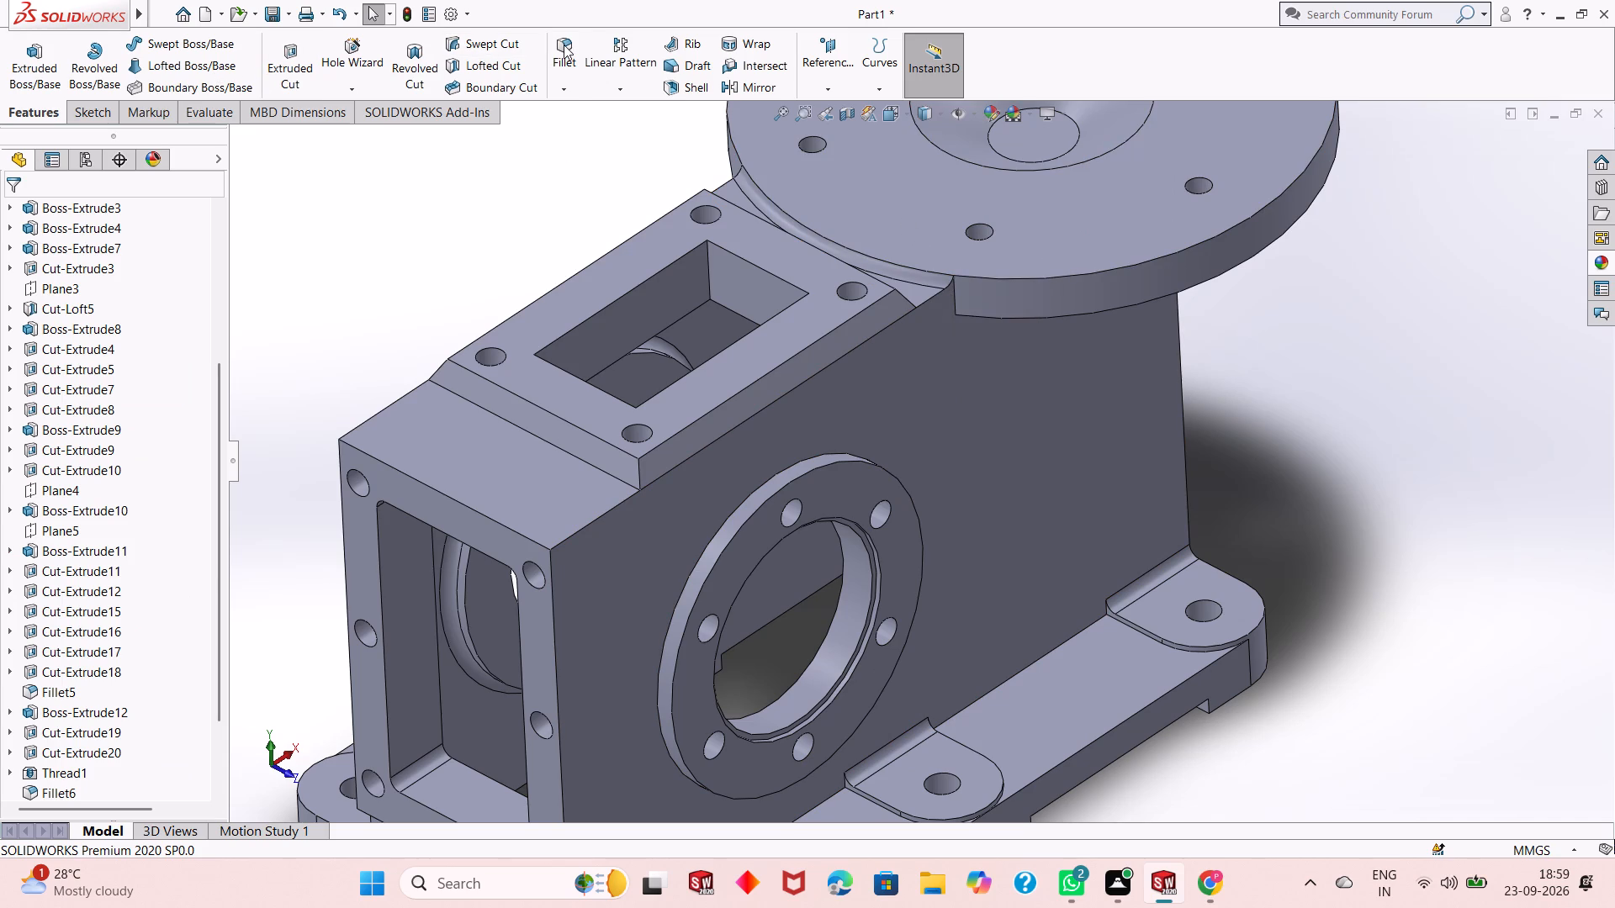
Fillet the two short vertical edges where the round top flange's rim meets the housing's opposite side walls with a 4 mm radius.
left_click(564, 45)
left_click(956, 290)
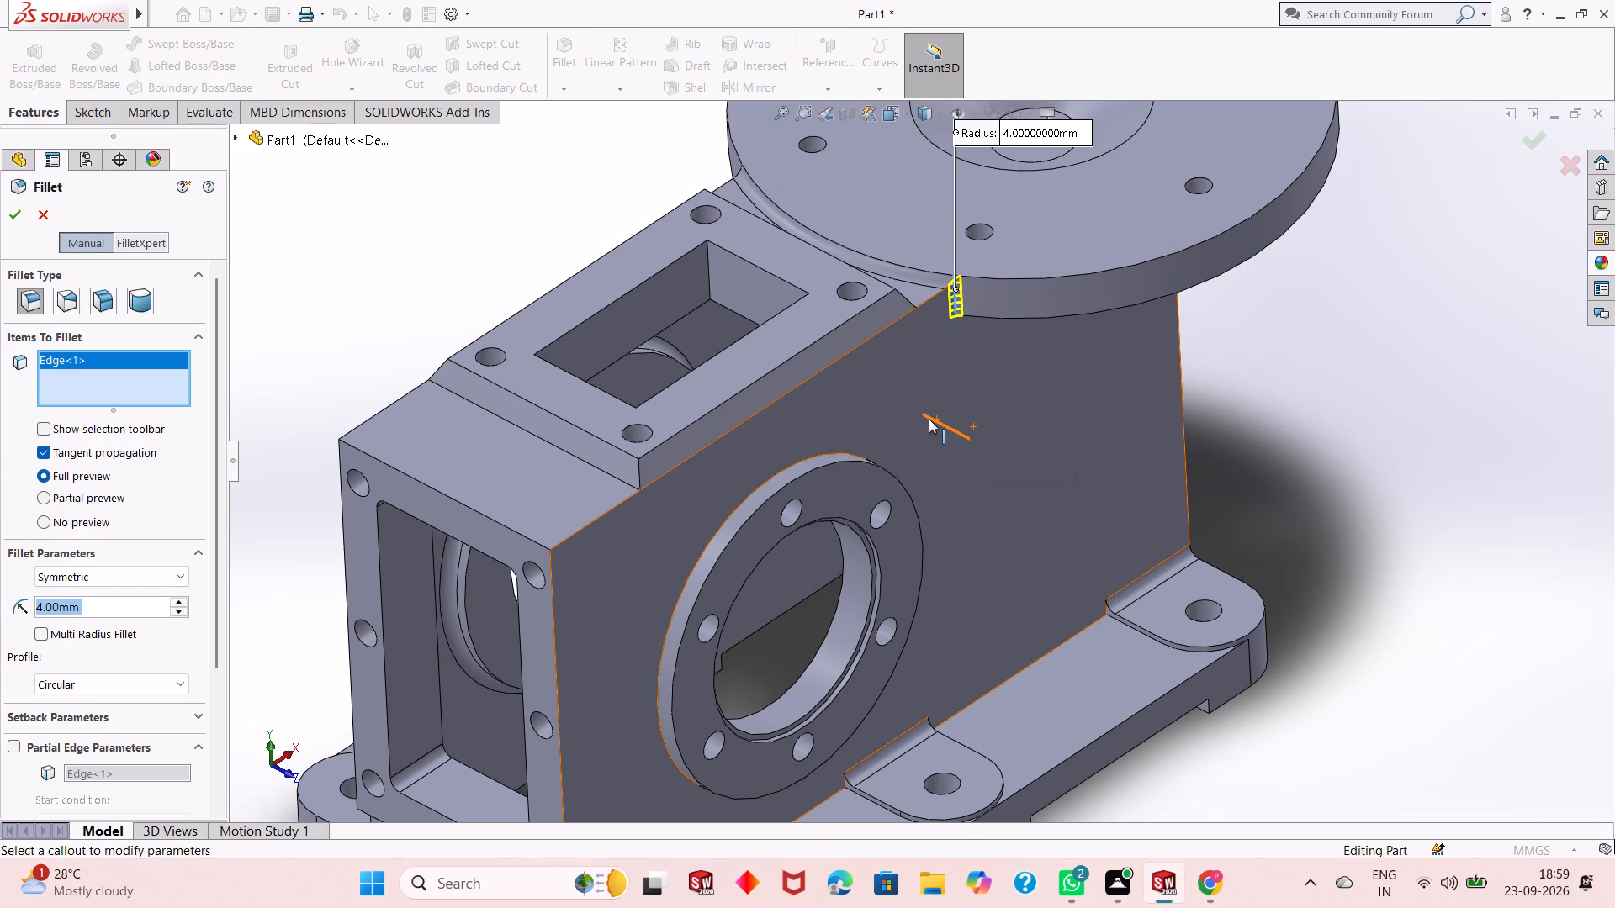
middle_click_drag(929, 419, 950, 461)
scroll(948, 451, "up", 2)
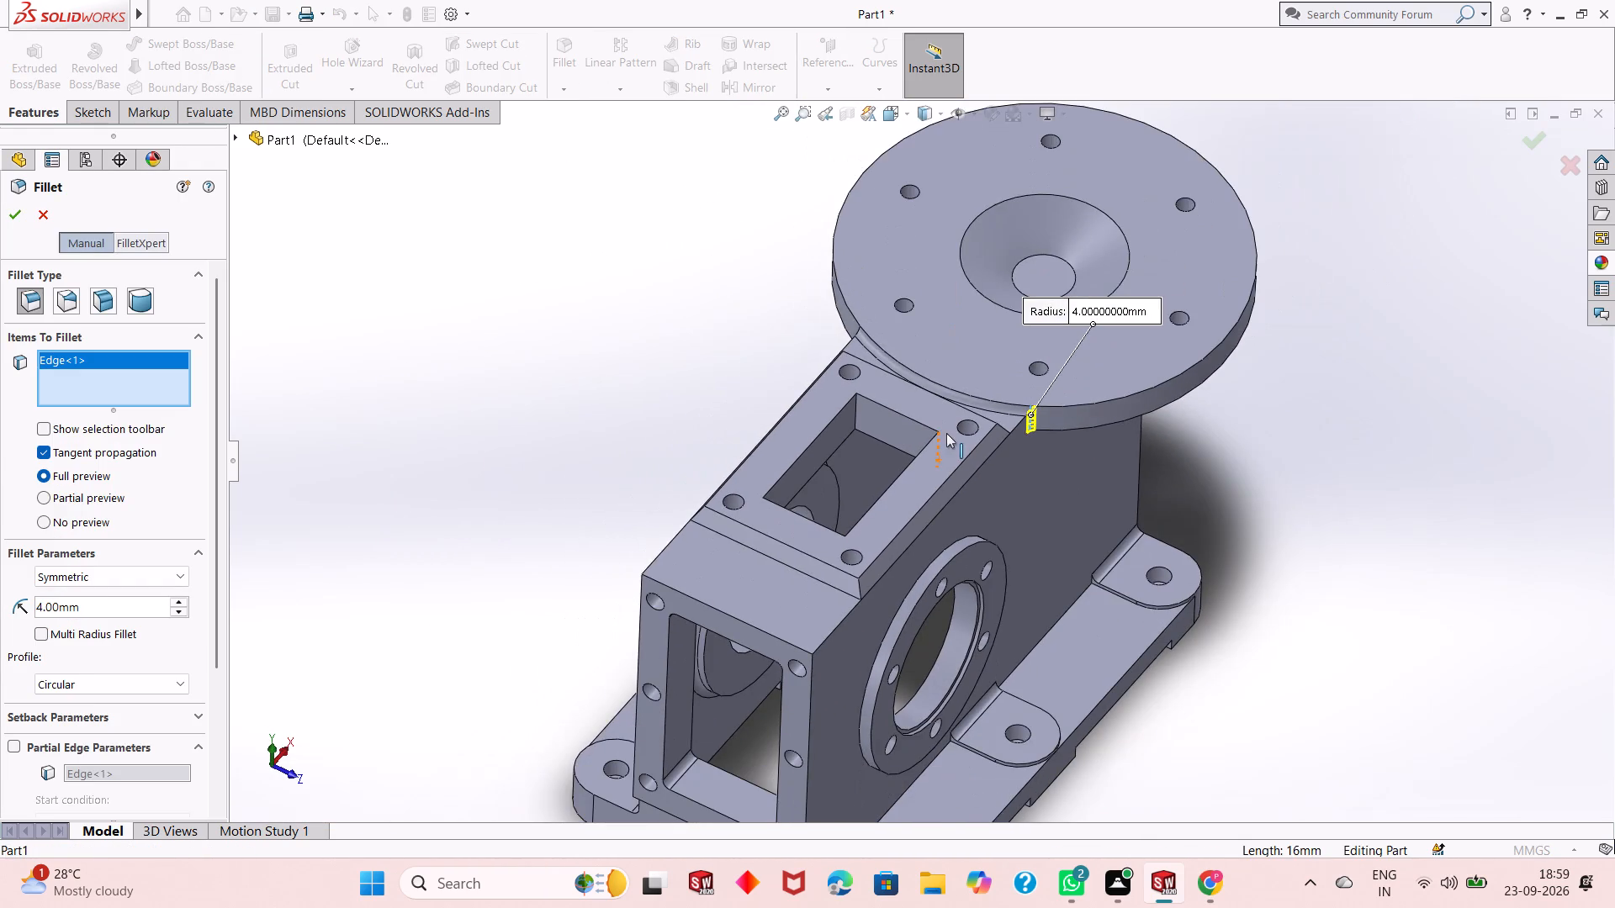
middle_click_drag(948, 452, 1122, 451)
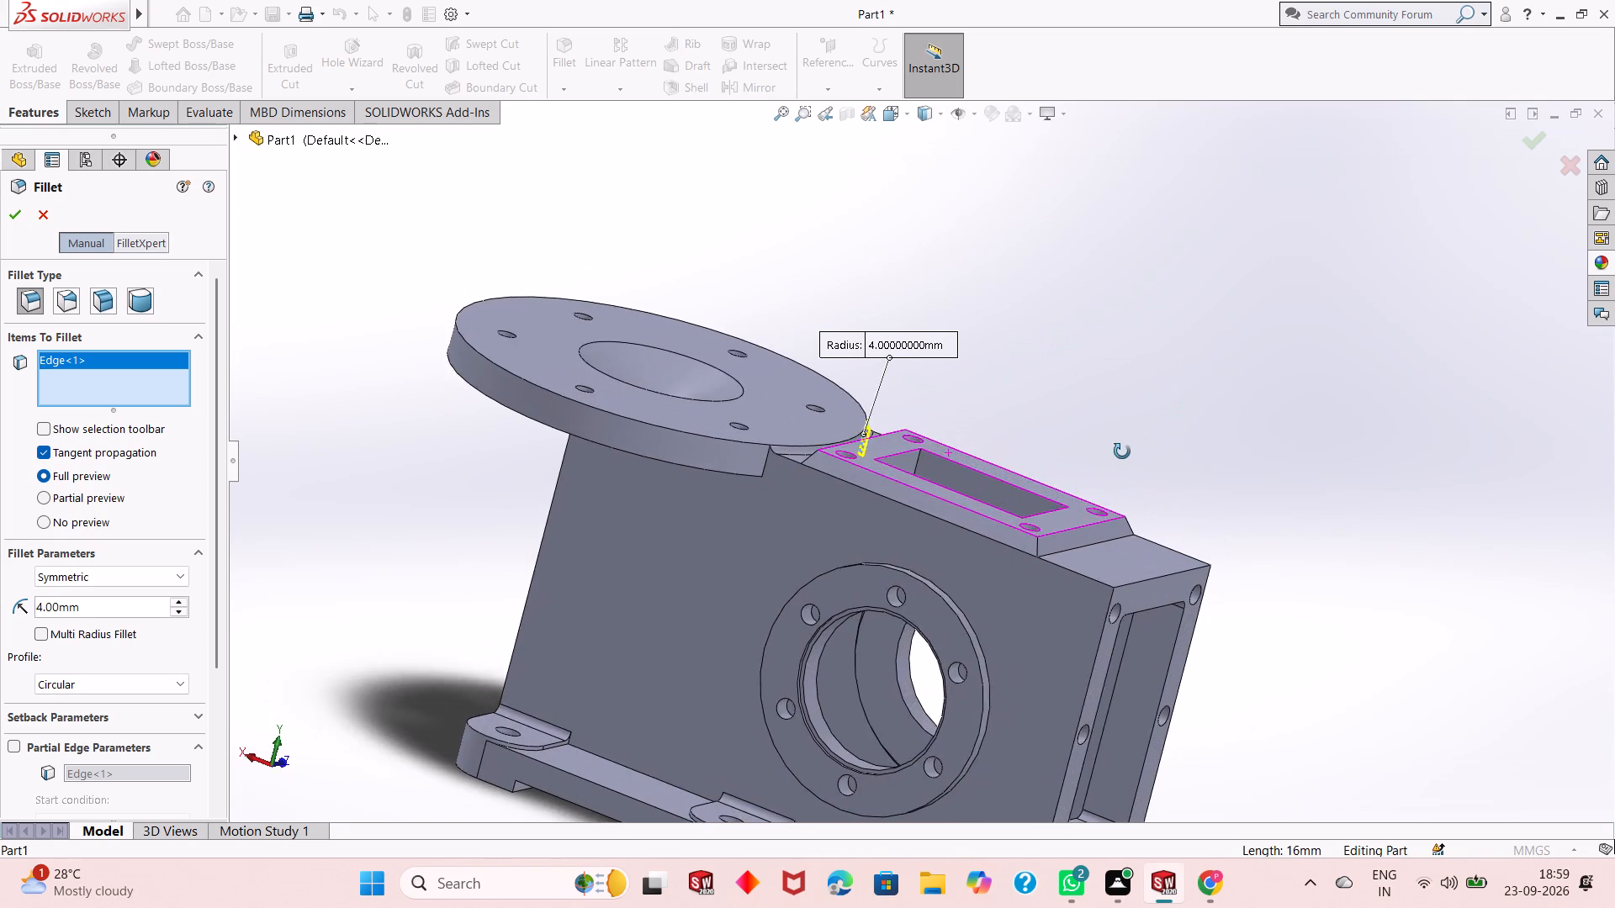
middle_click_drag(1122, 451, 1111, 452)
scroll(770, 463, "down", 3)
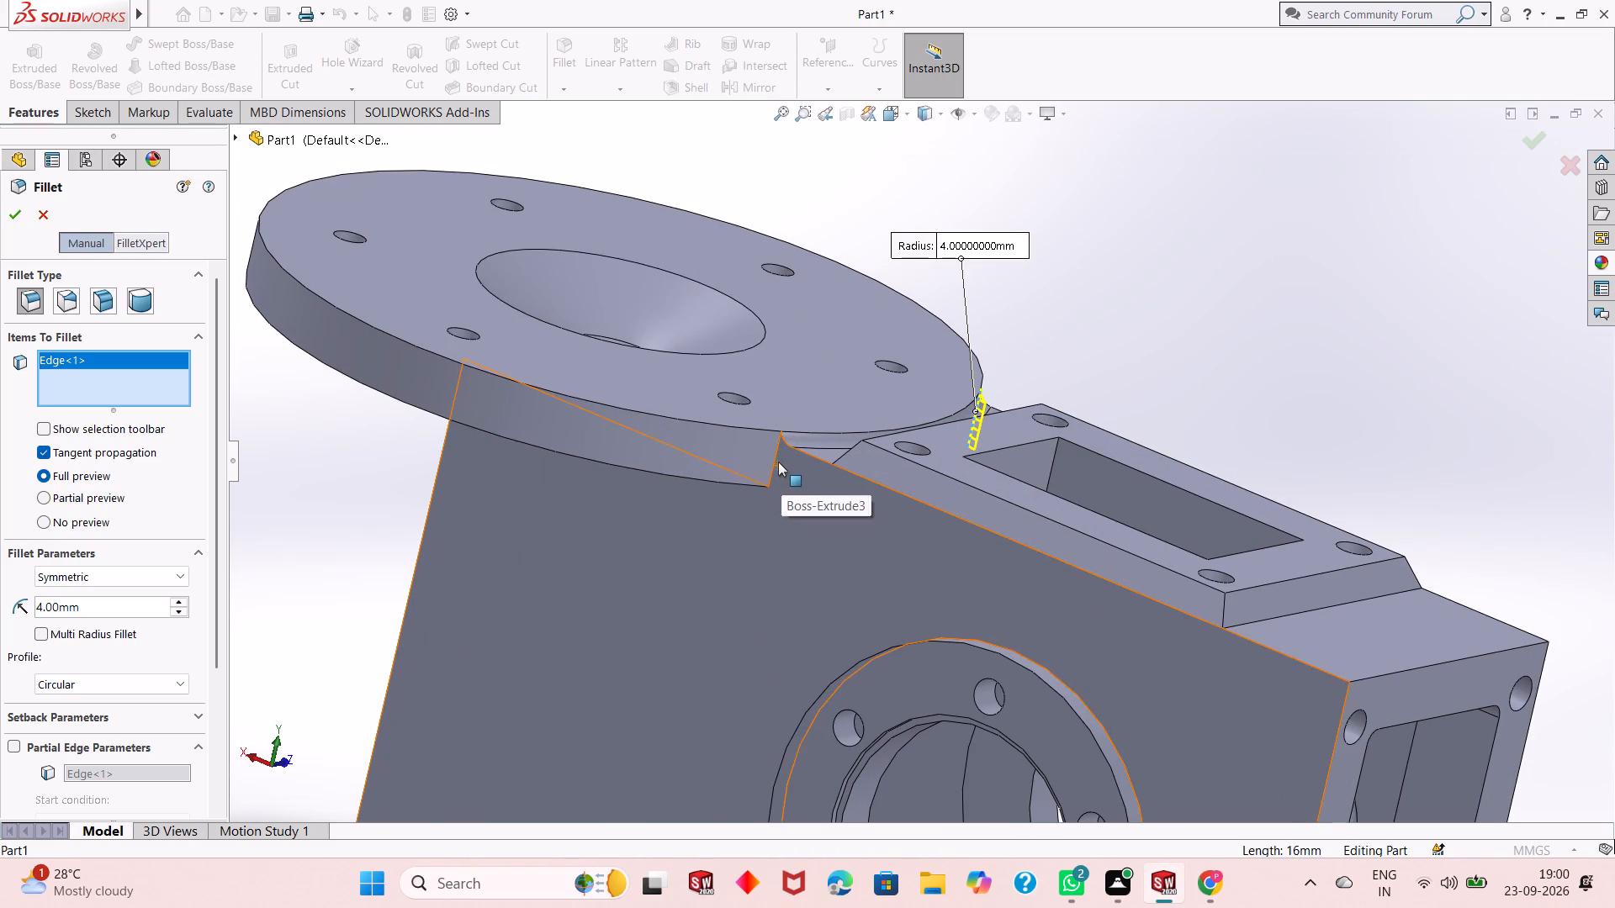
left_click(776, 451)
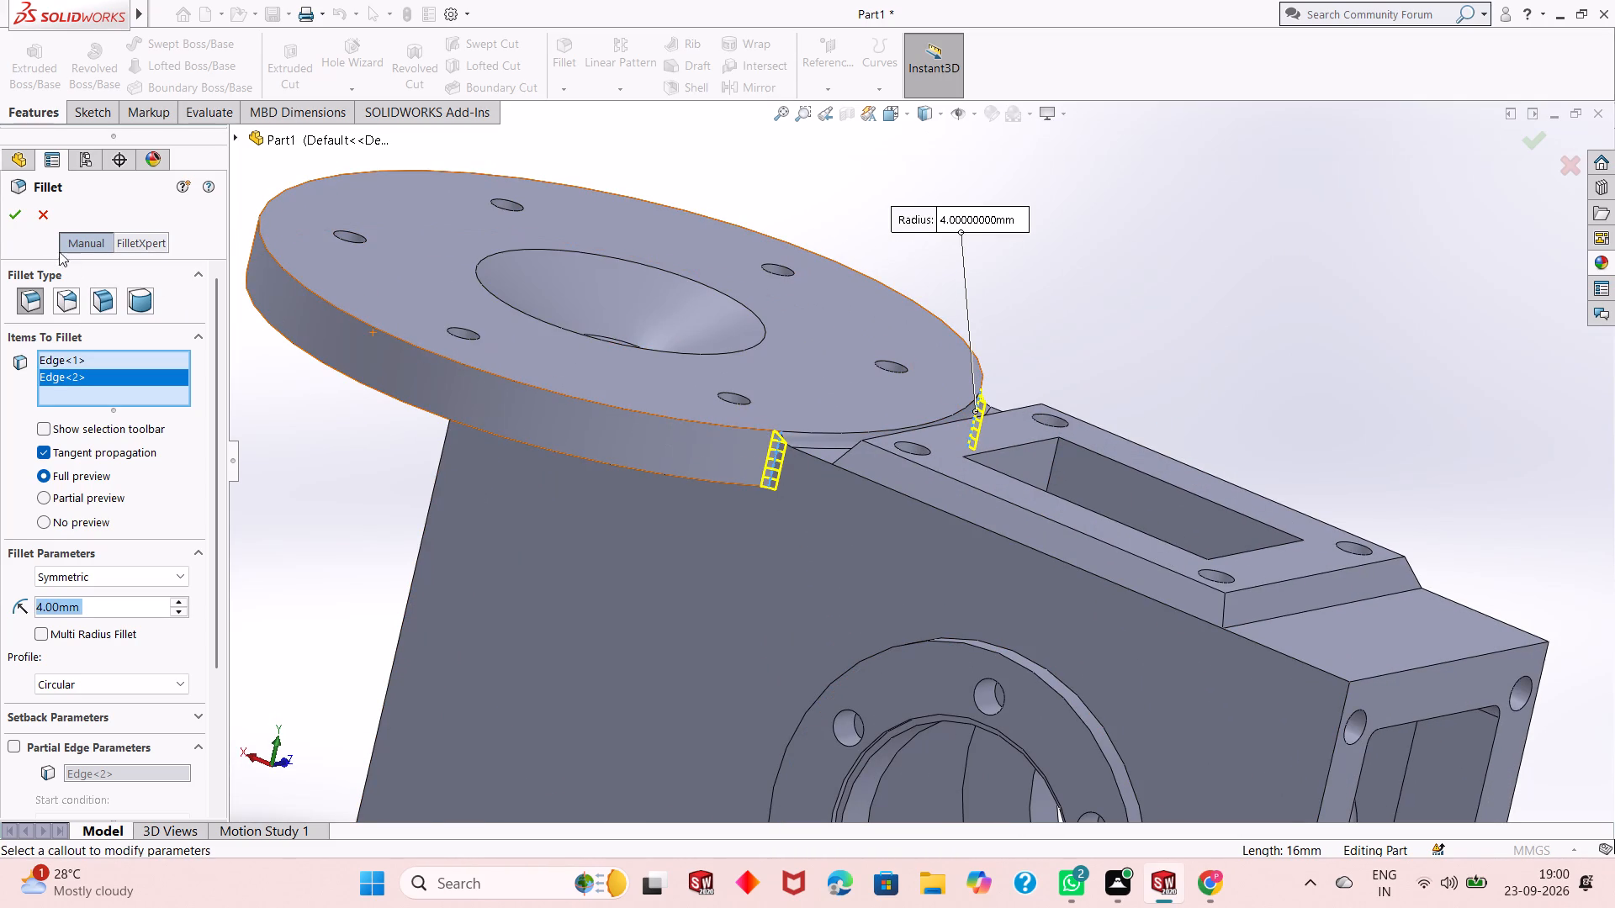
left_click(13, 218)
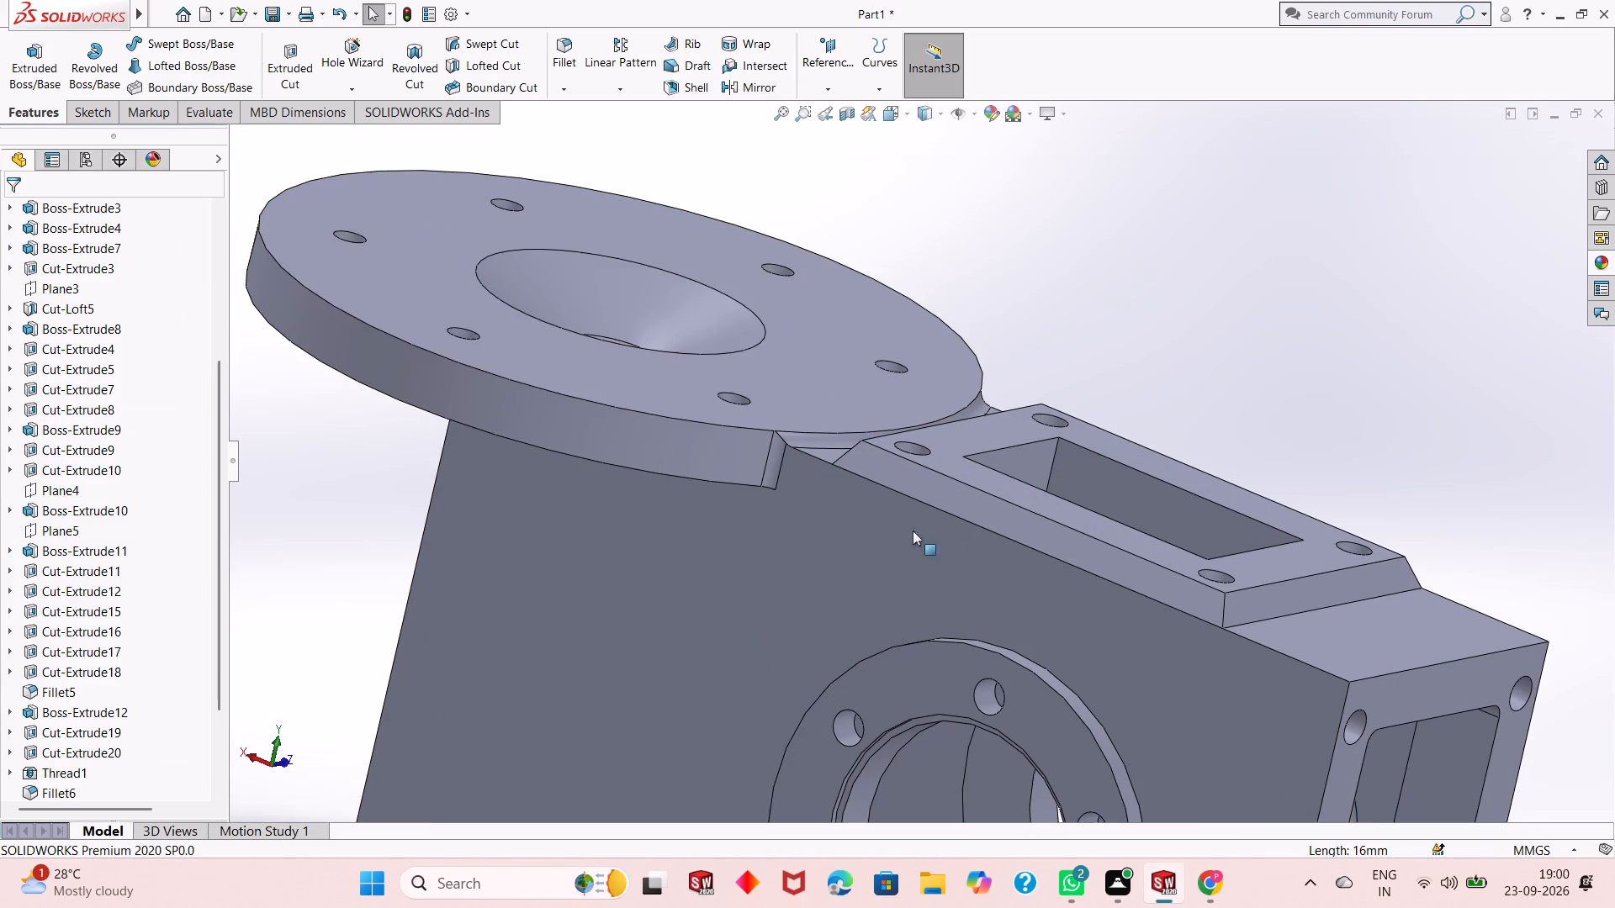
Examine the whole housing from all sides, checking the round flange's junctions, side rings, end window and mounting lugs.
scroll(896, 541, "up", 7)
middle_click_drag(1157, 610, 1096, 491)
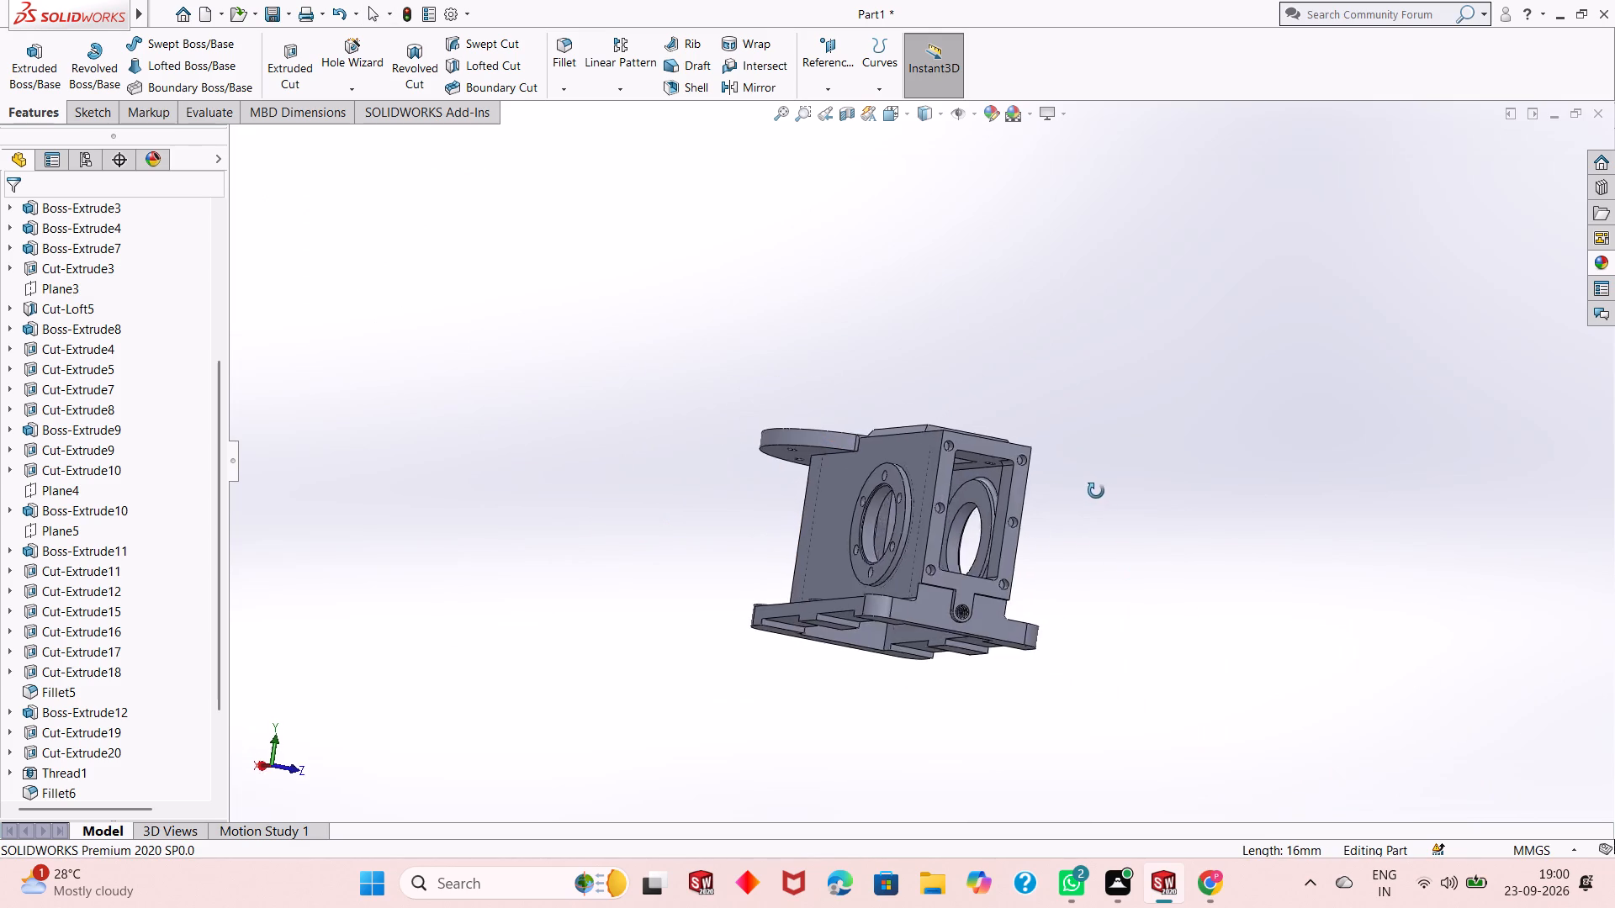
middle_click_drag(1096, 491, 961, 464)
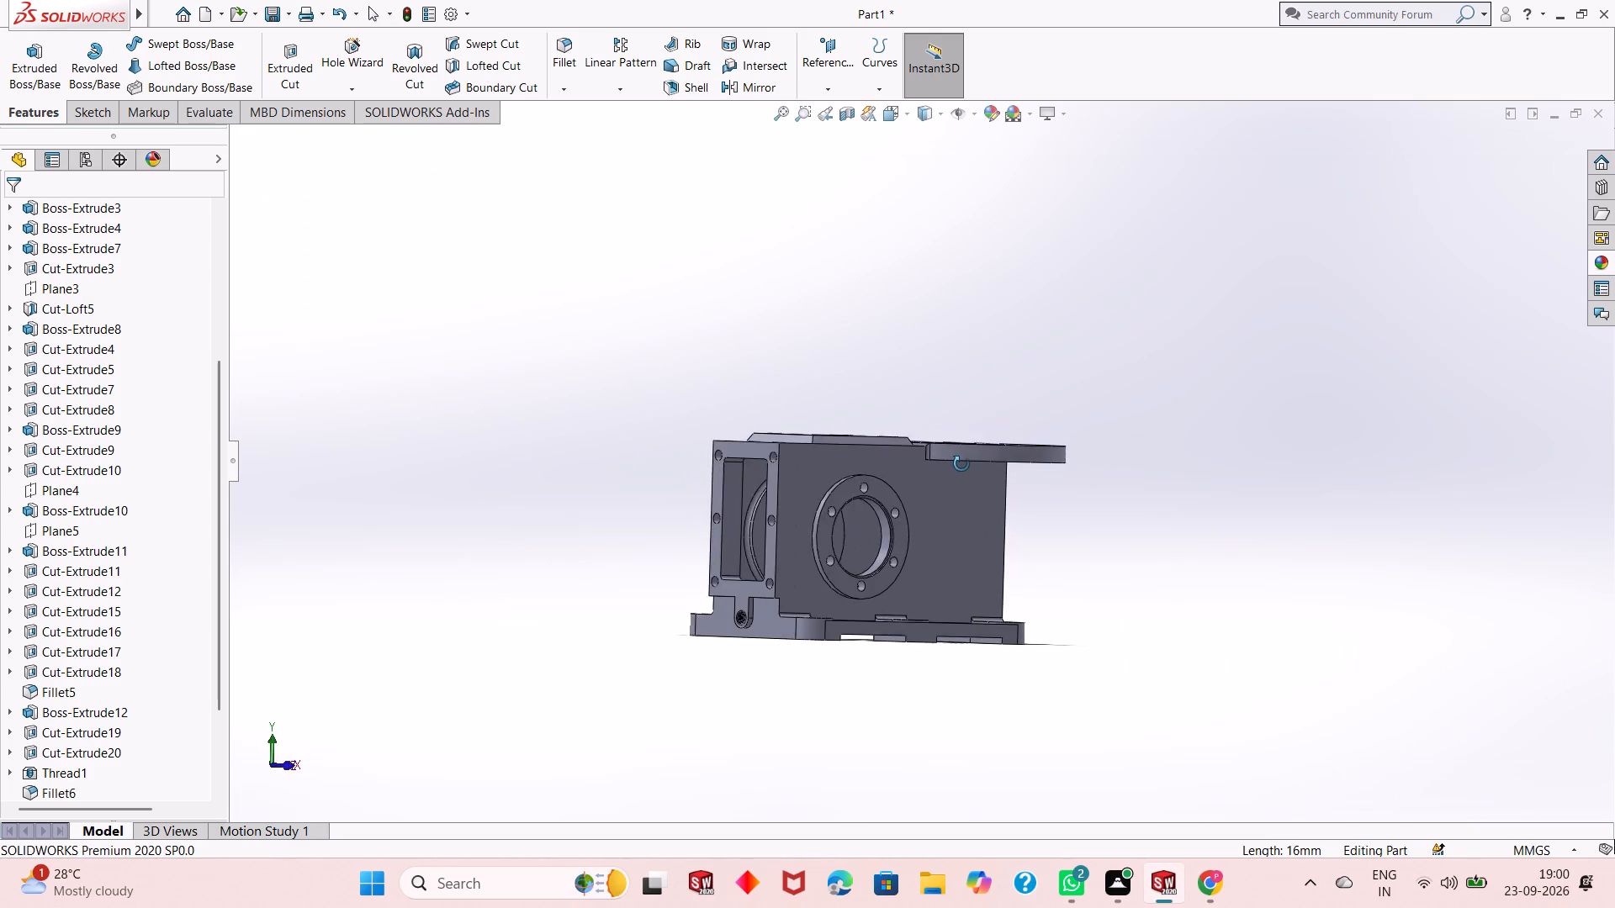
middle_click_drag(961, 464, 974, 513)
scroll(871, 624, "down", 2)
middle_click_drag(874, 421, 874, 431)
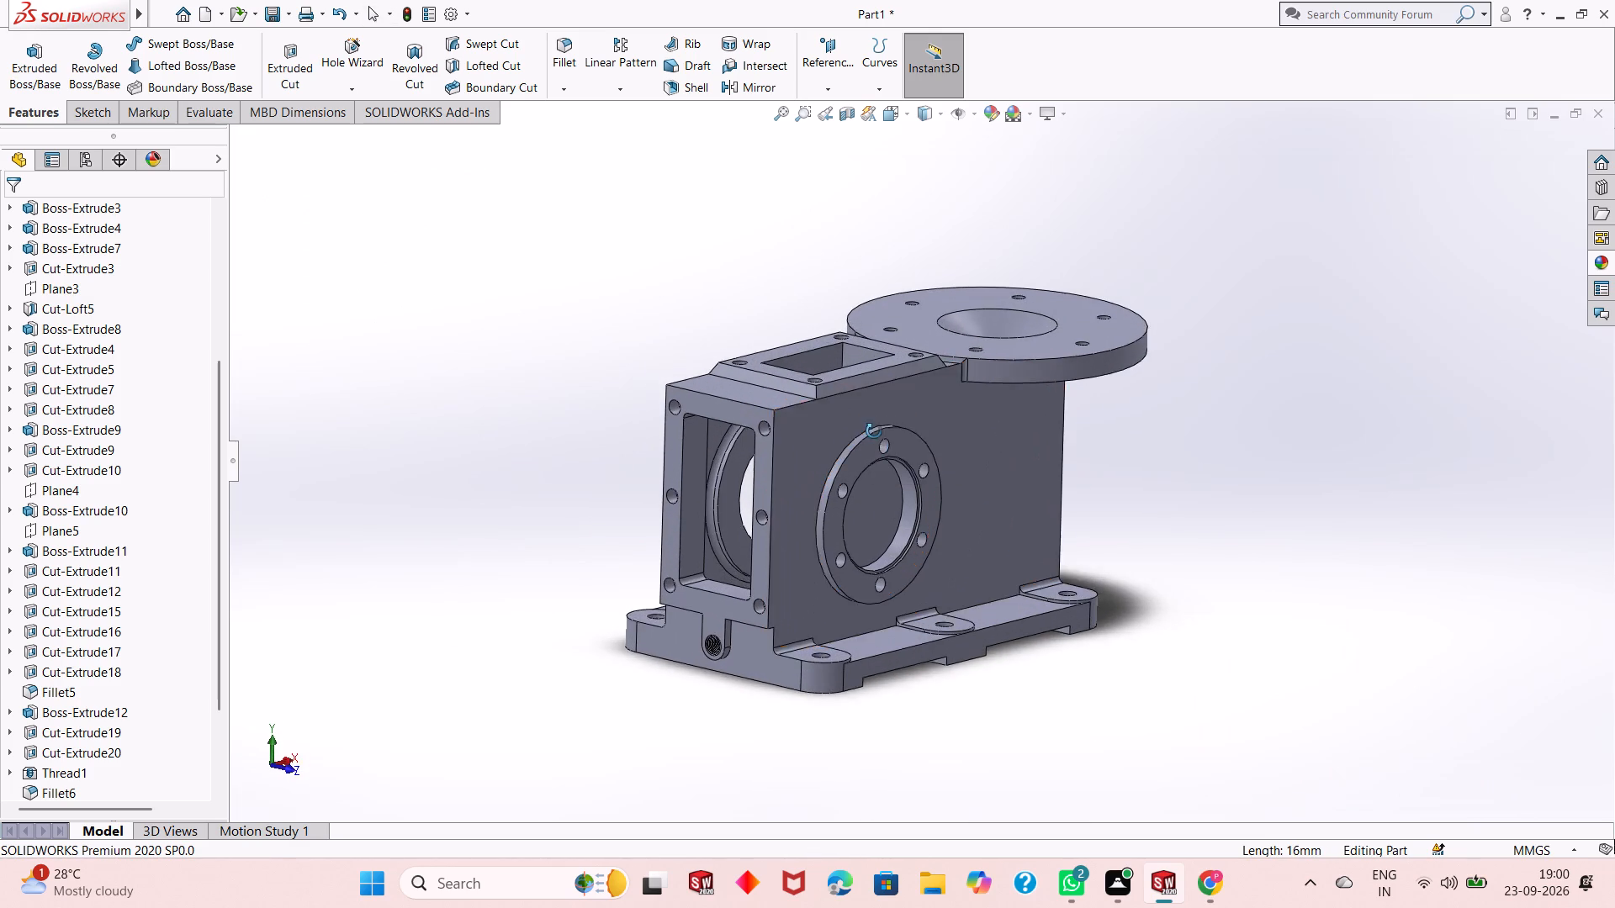
middle_click_drag(874, 431, 852, 487)
scroll(851, 487, "down", 2)
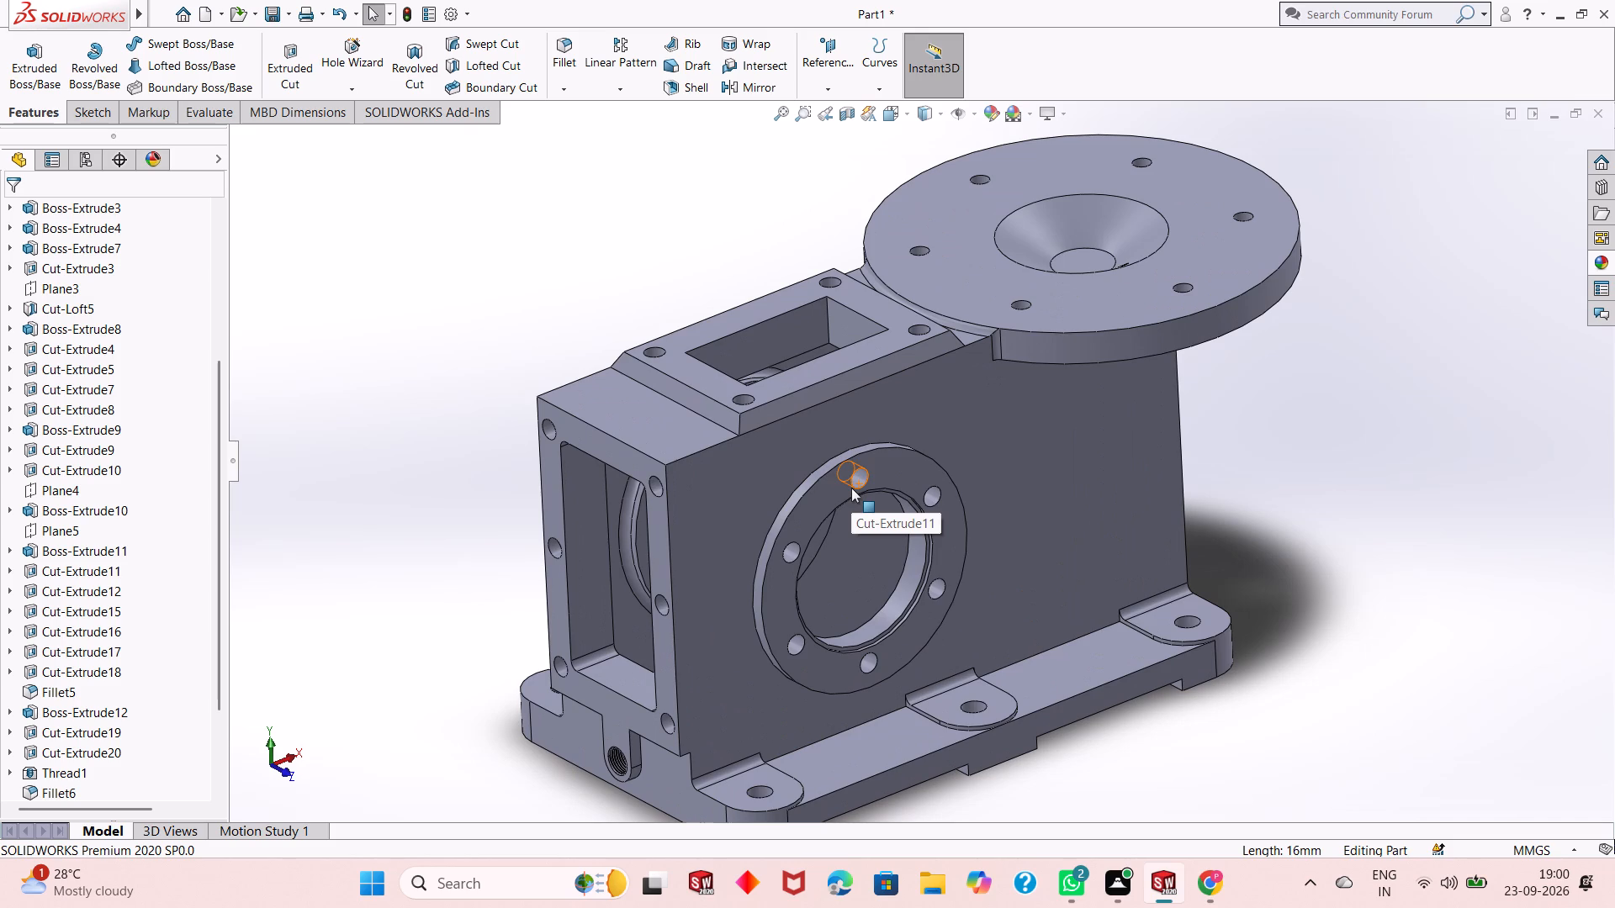
middle_click_drag(1244, 466, 1241, 488)
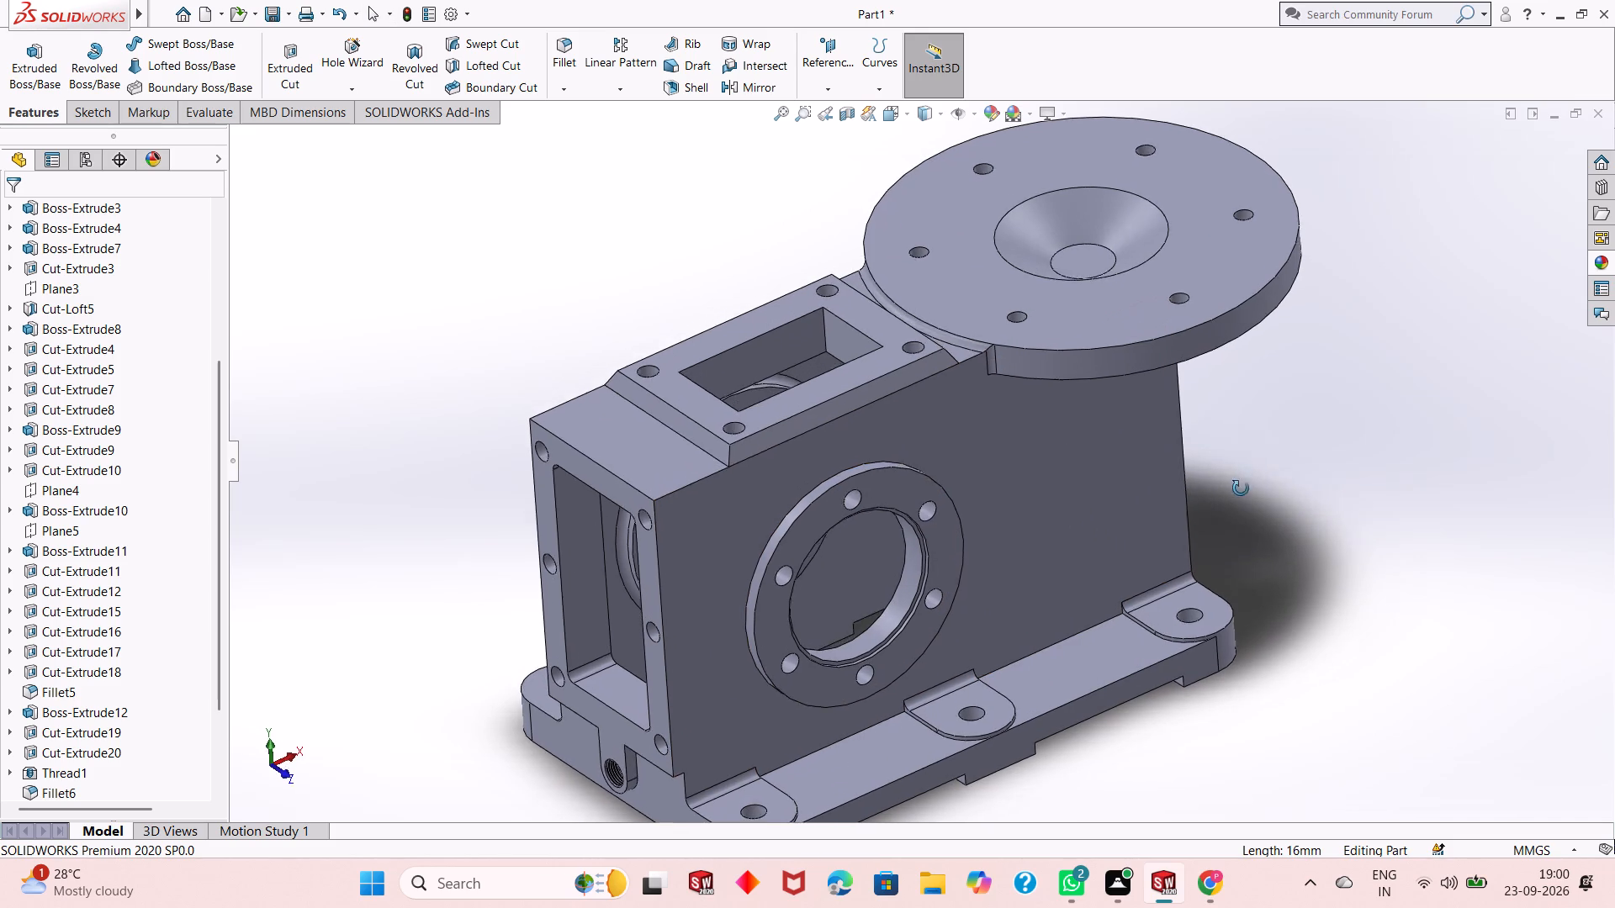
middle_click_drag(1241, 488, 1215, 503)
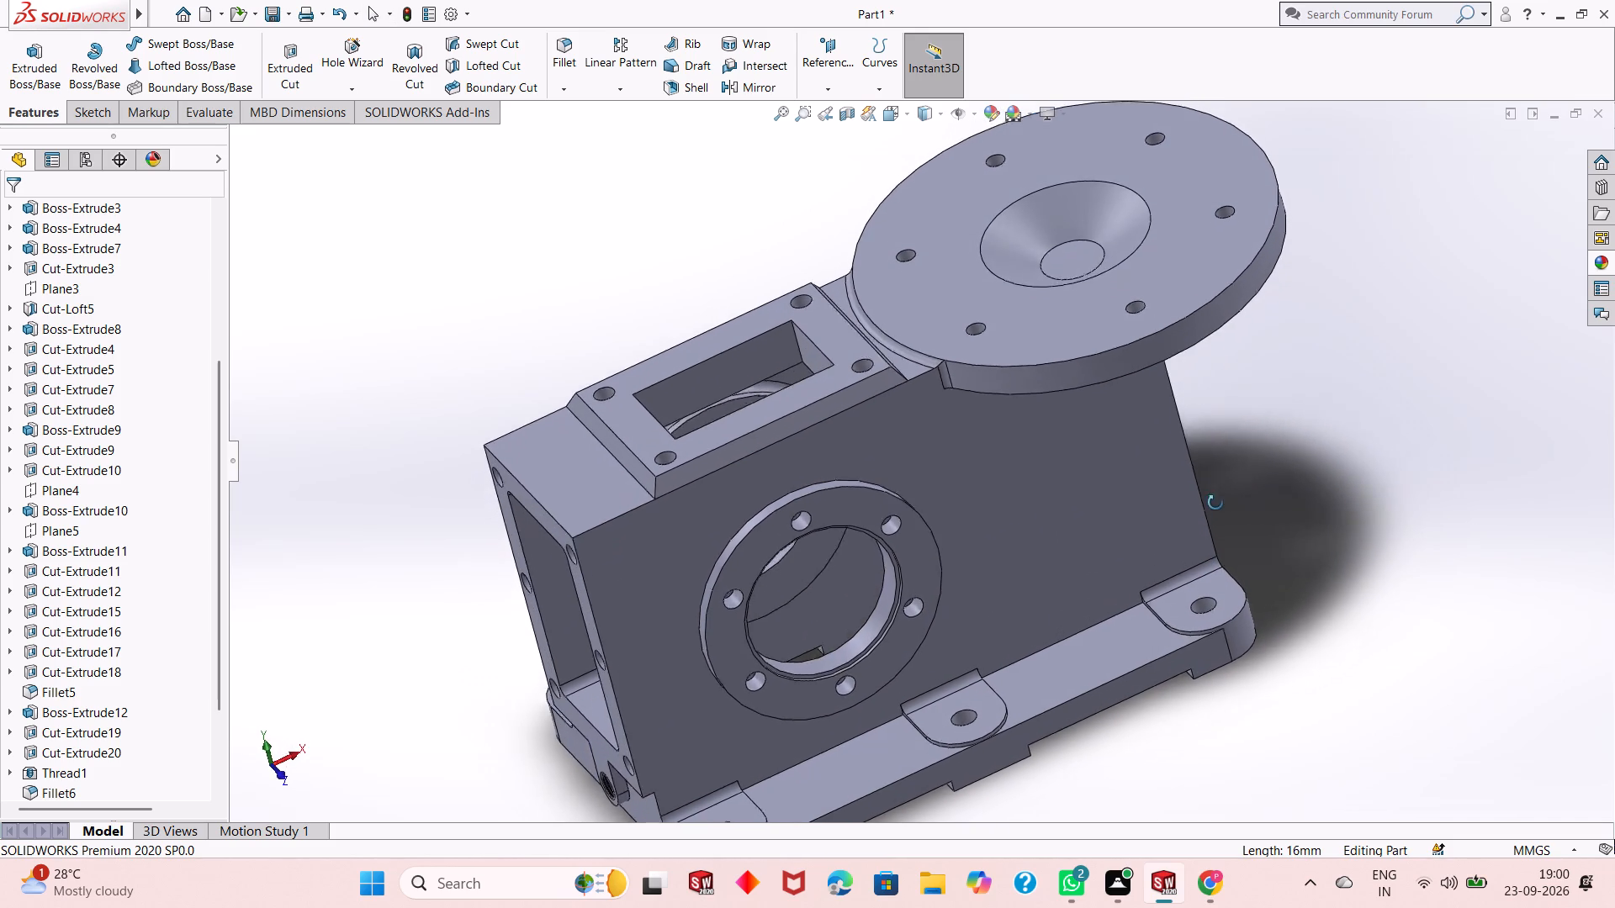
middle_click_drag(1215, 503, 1227, 398)
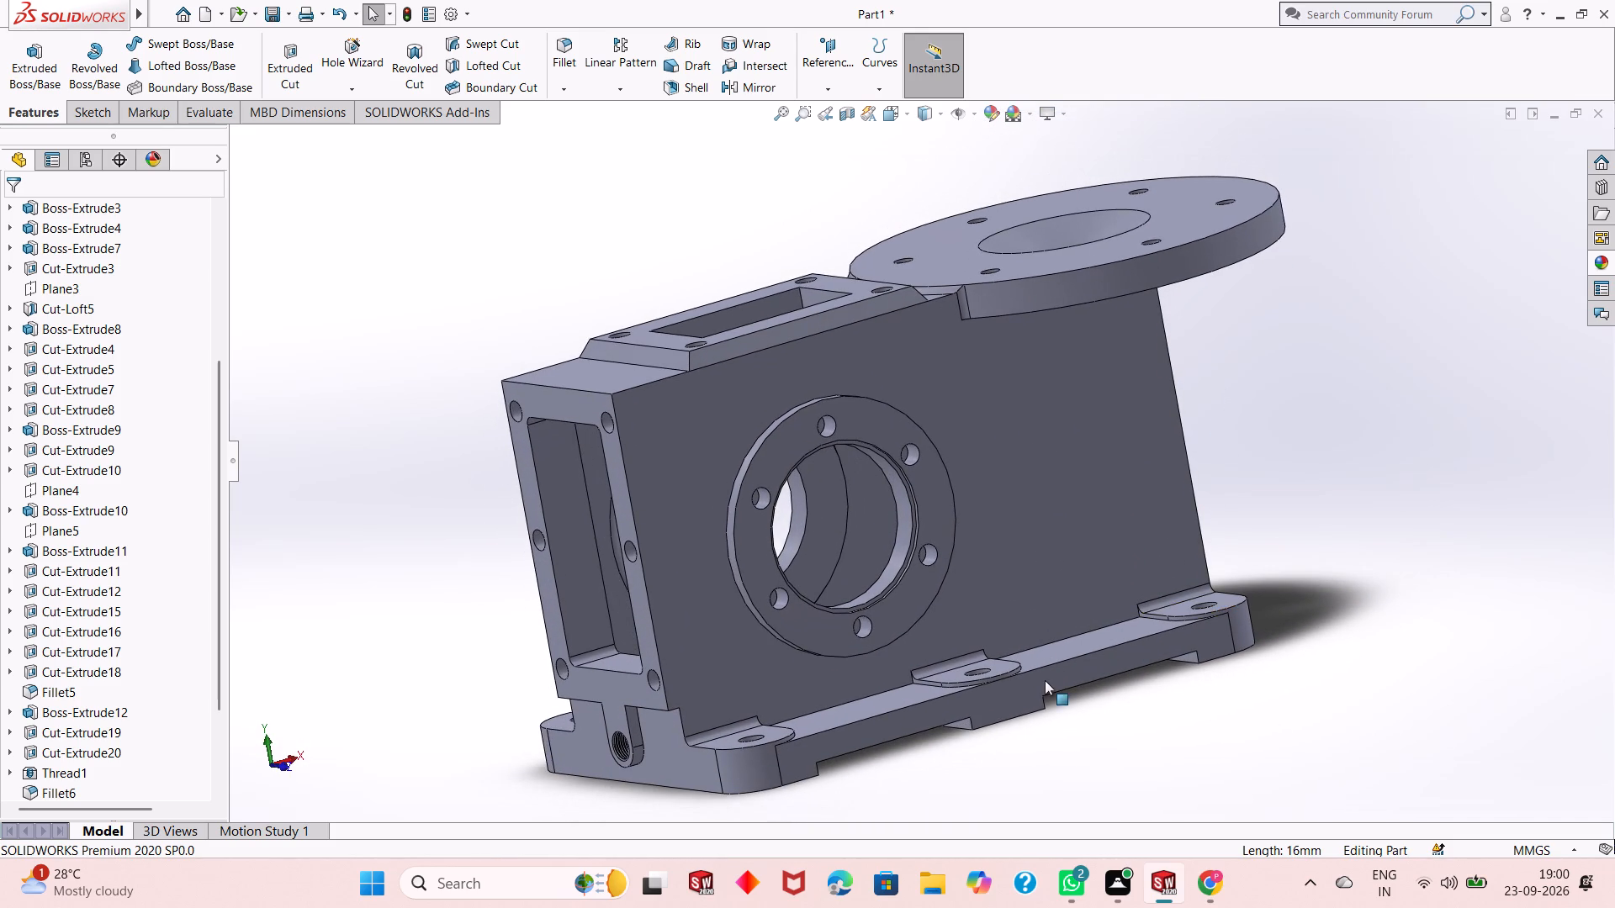
middle_click_drag(973, 744, 979, 733)
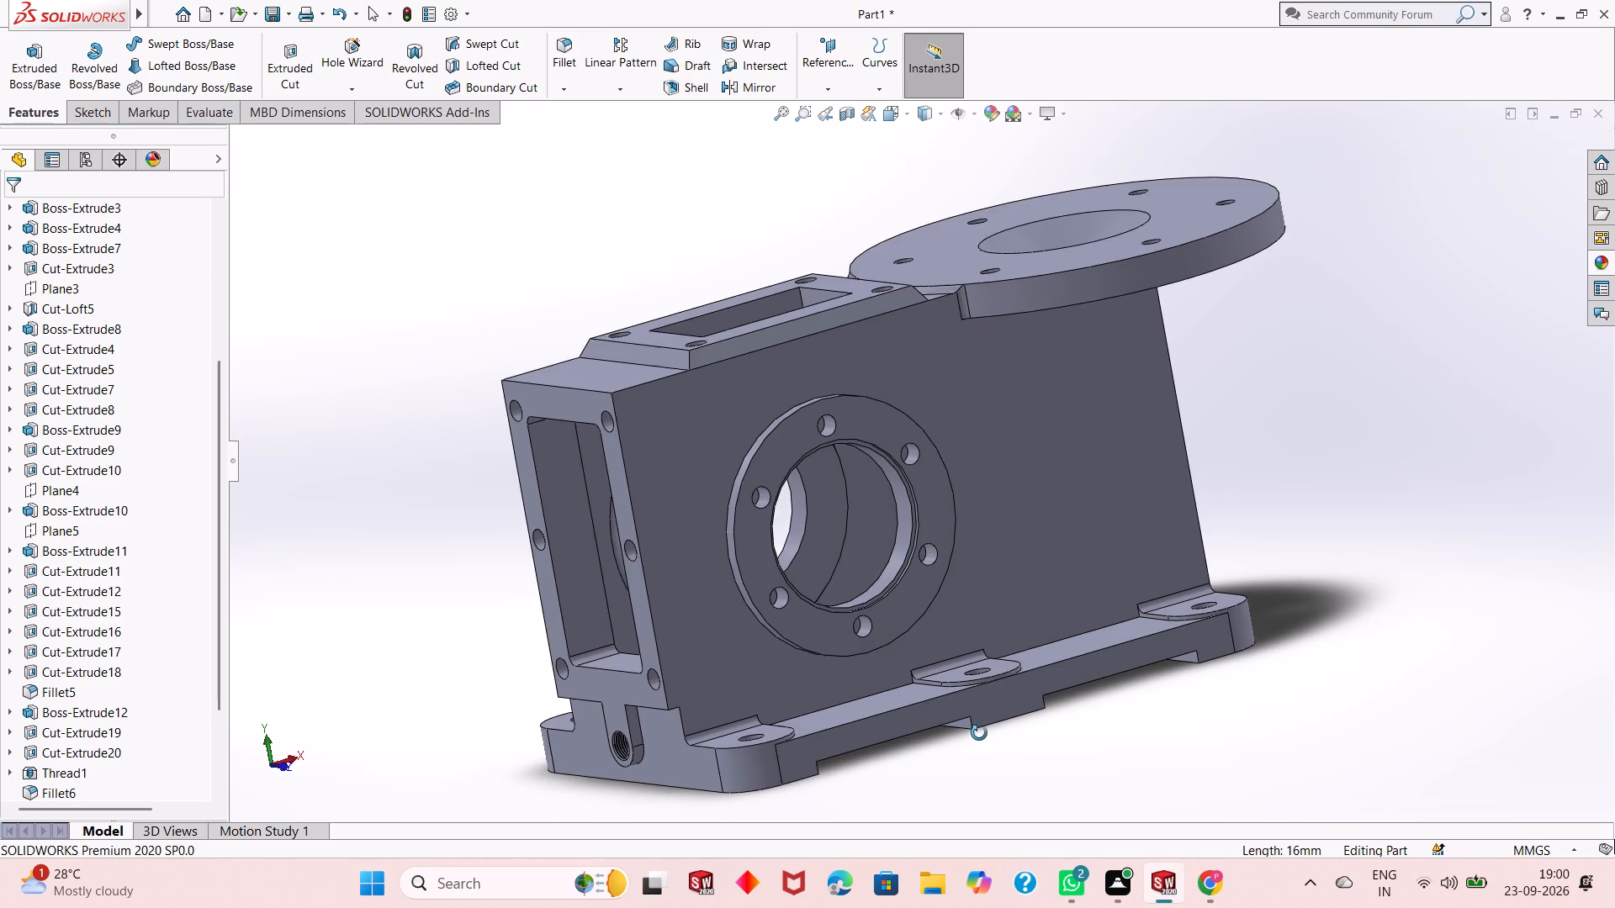
middle_click_drag(979, 733, 1001, 737)
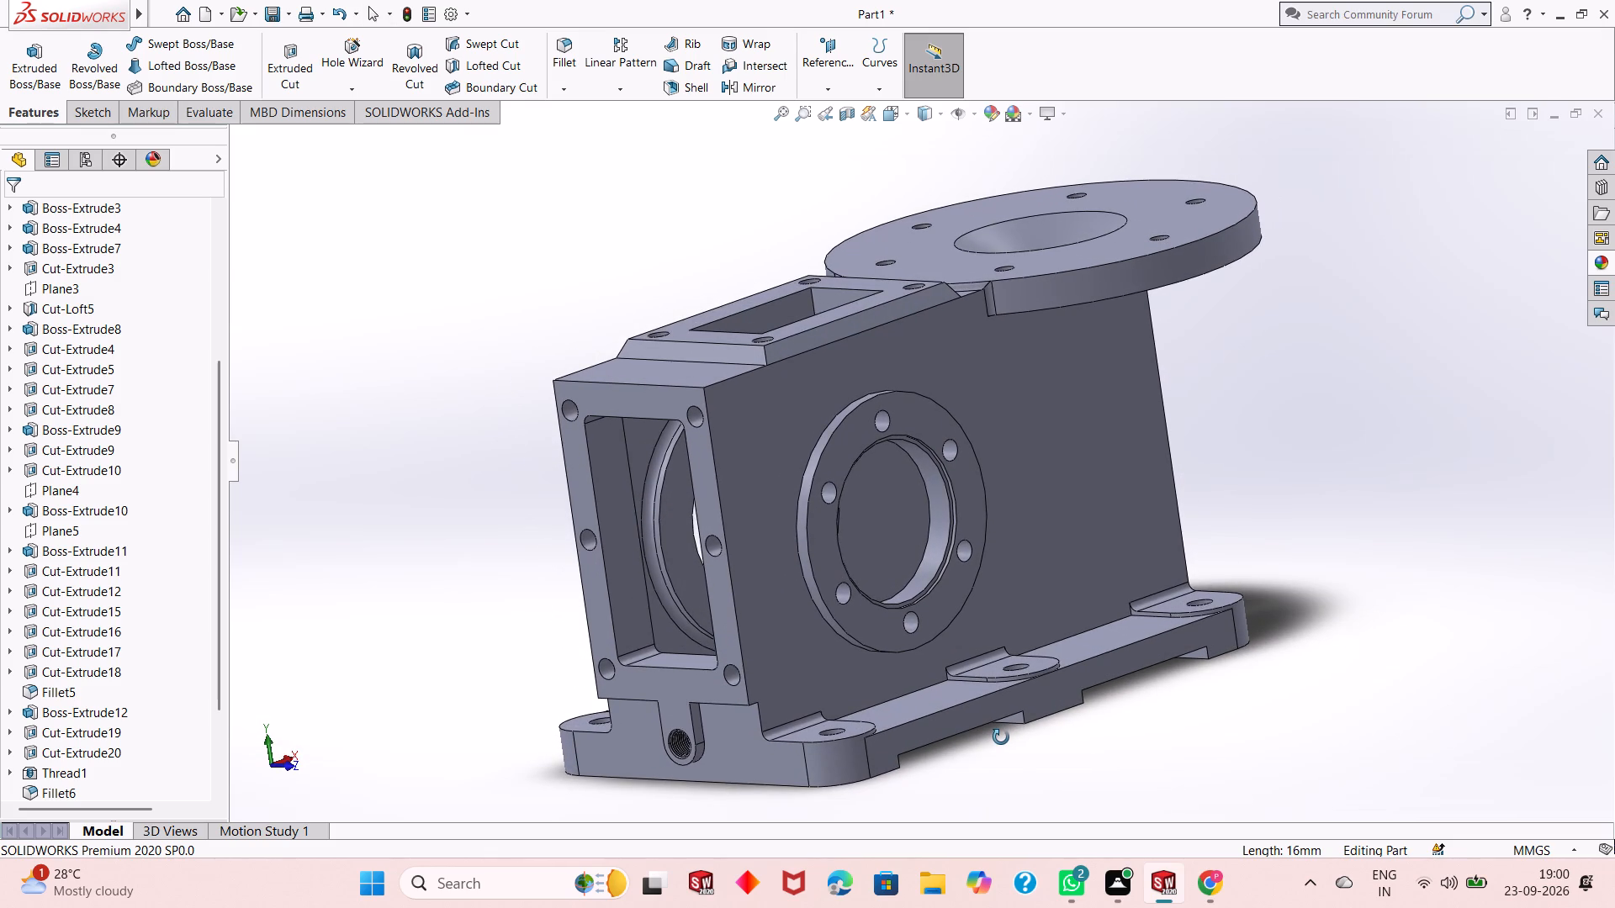
middle_click_drag(1001, 737, 1096, 705)
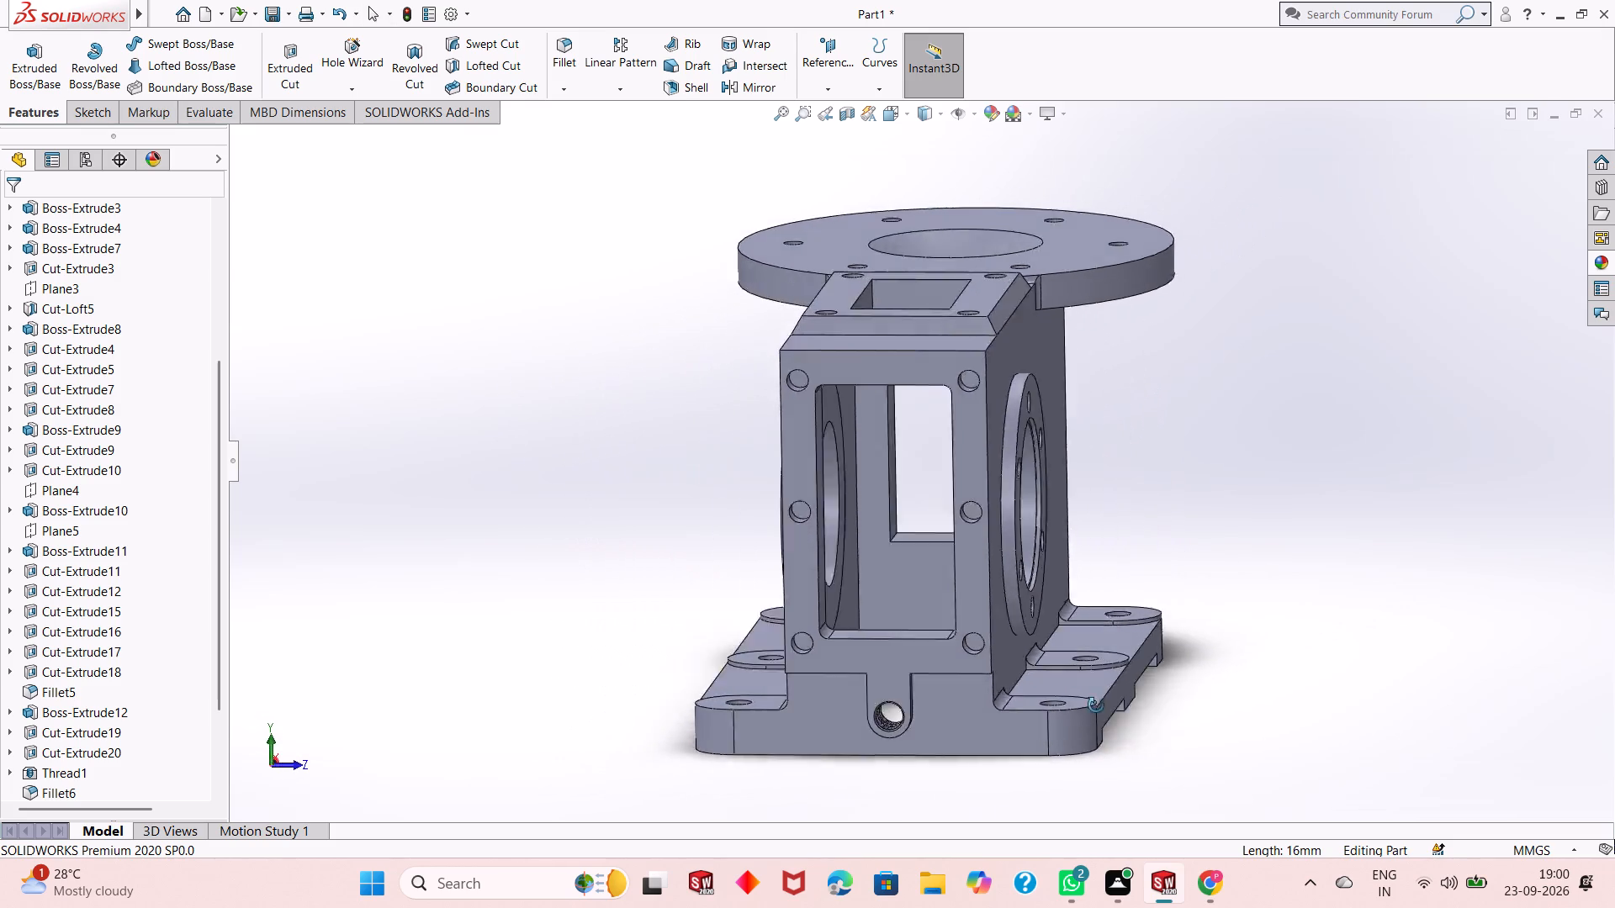
middle_click_drag(1096, 705, 1189, 679)
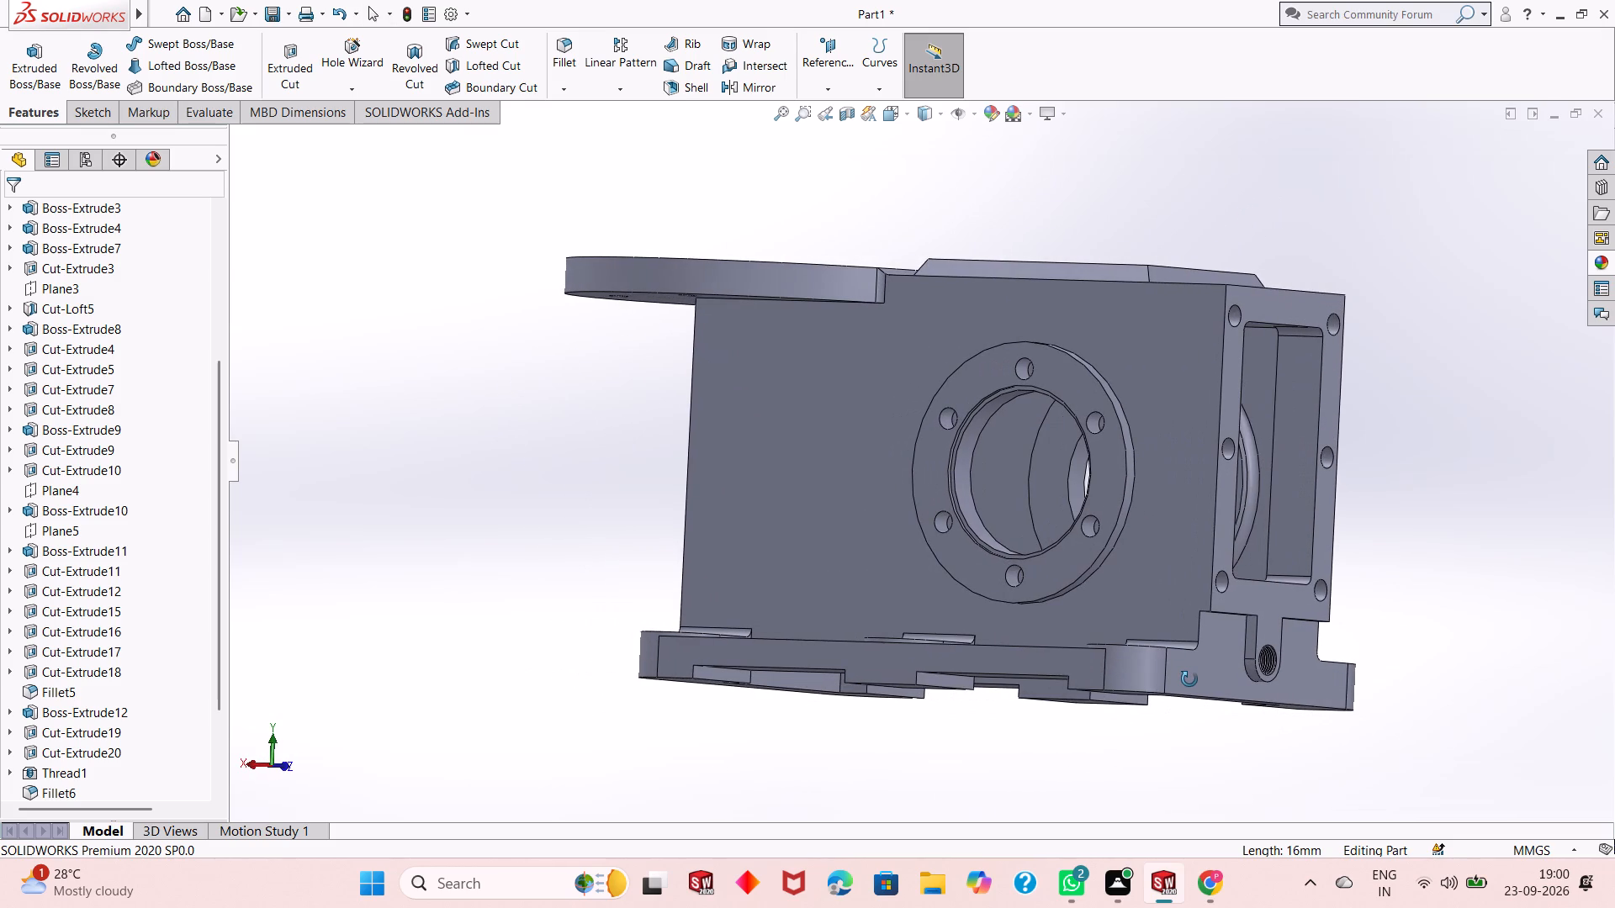
middle_click_drag(1189, 679, 1100, 705)
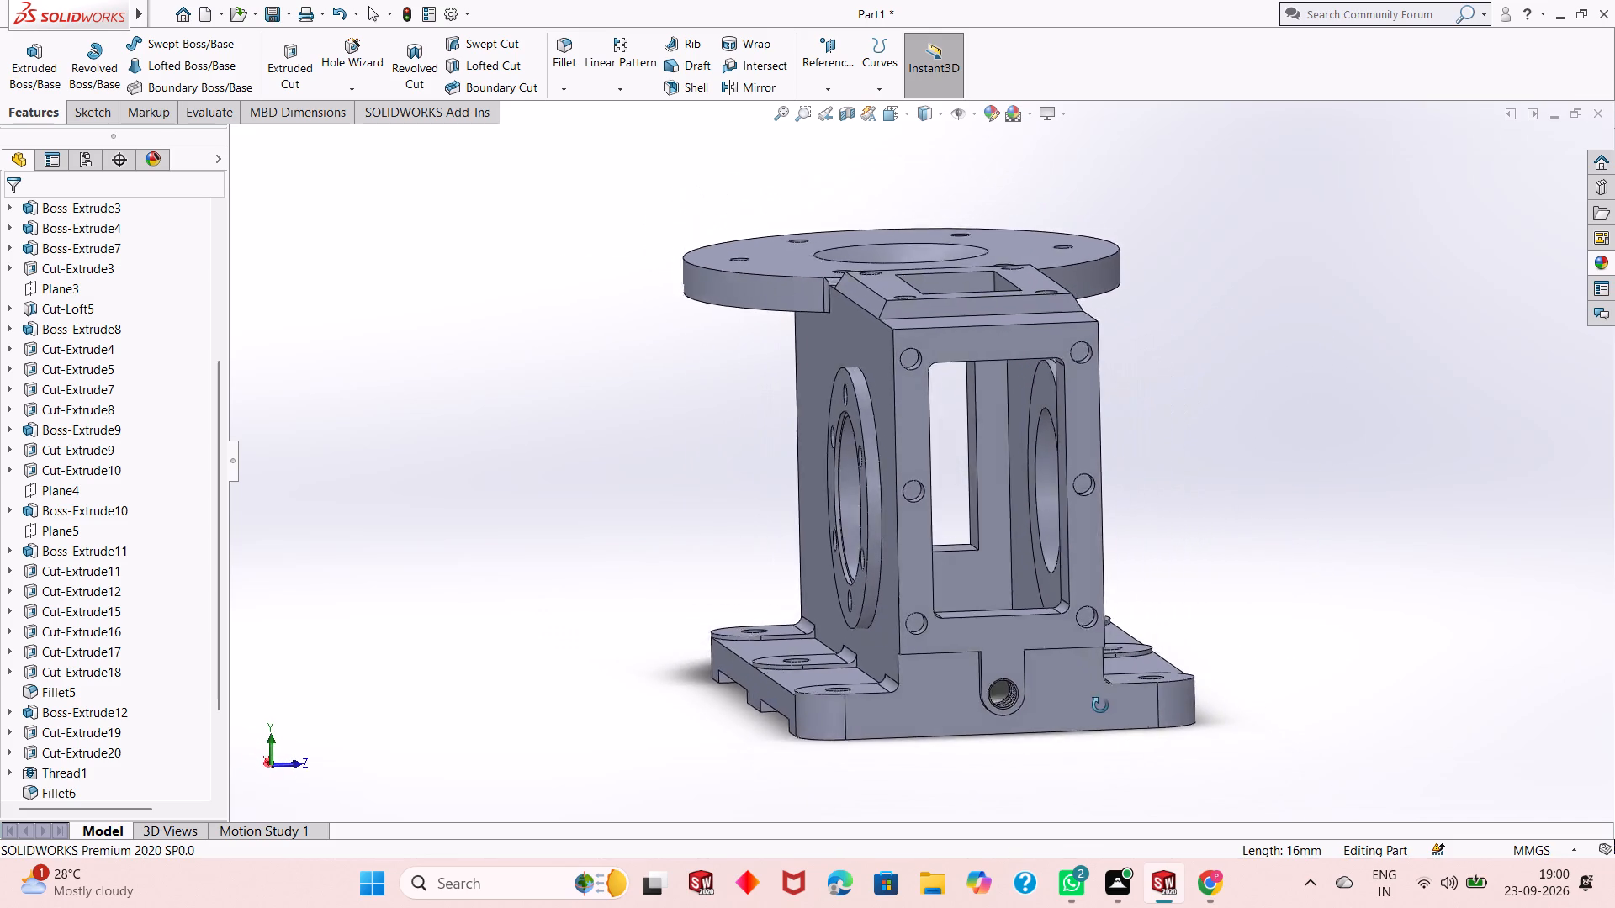
middle_click_drag(1100, 705, 988, 805)
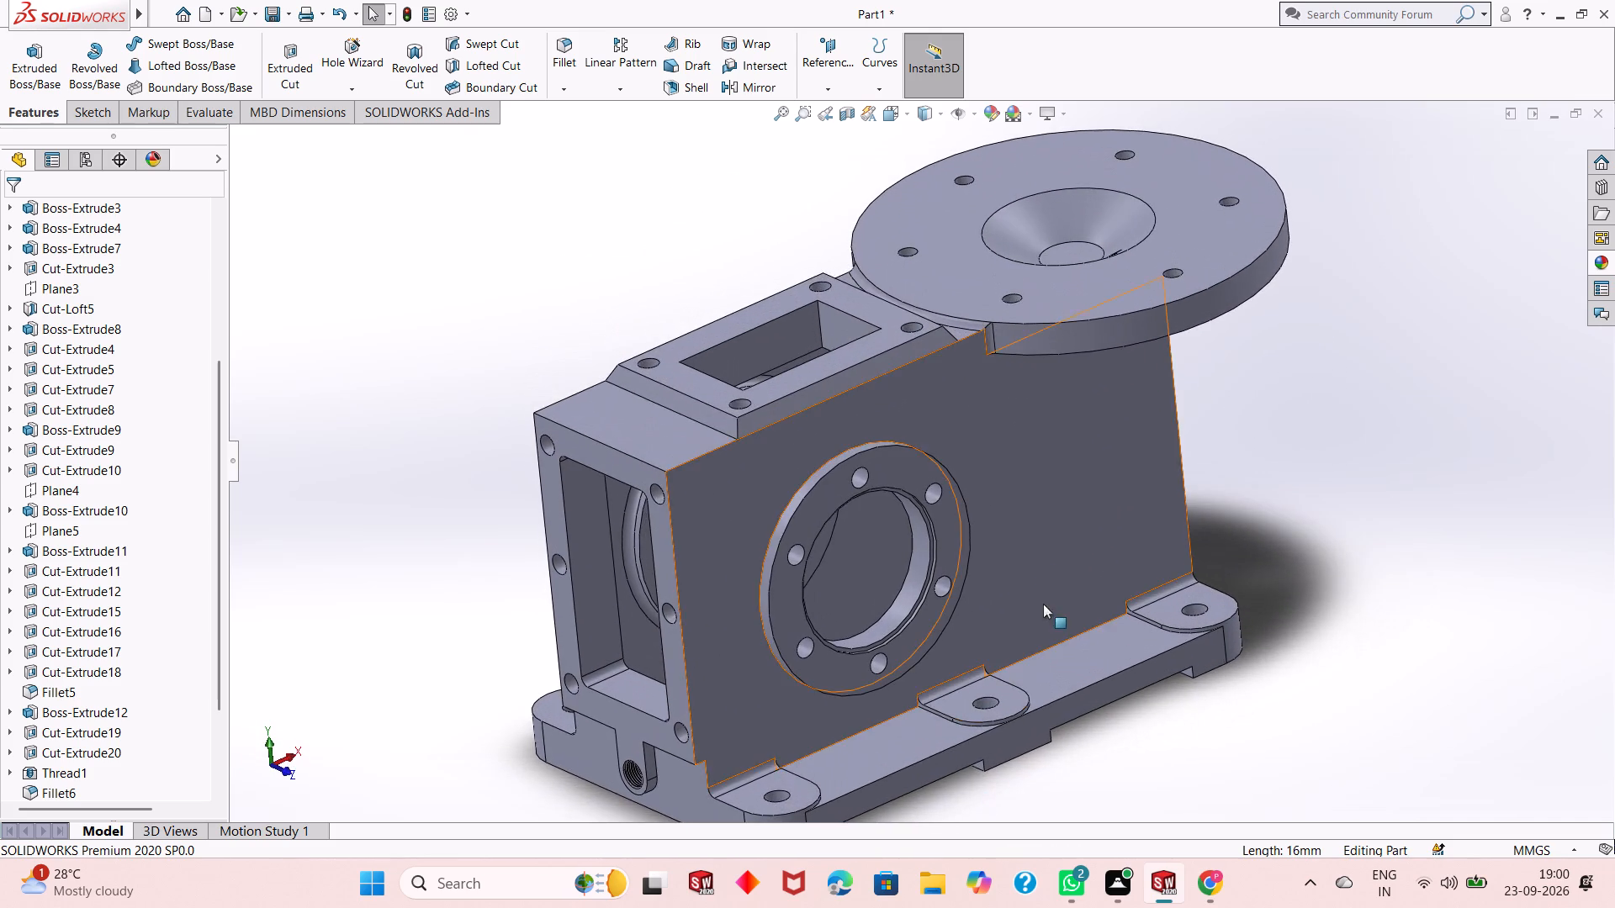
middle_click_drag(1028, 561, 1030, 618)
scroll(1030, 618, "up", 1)
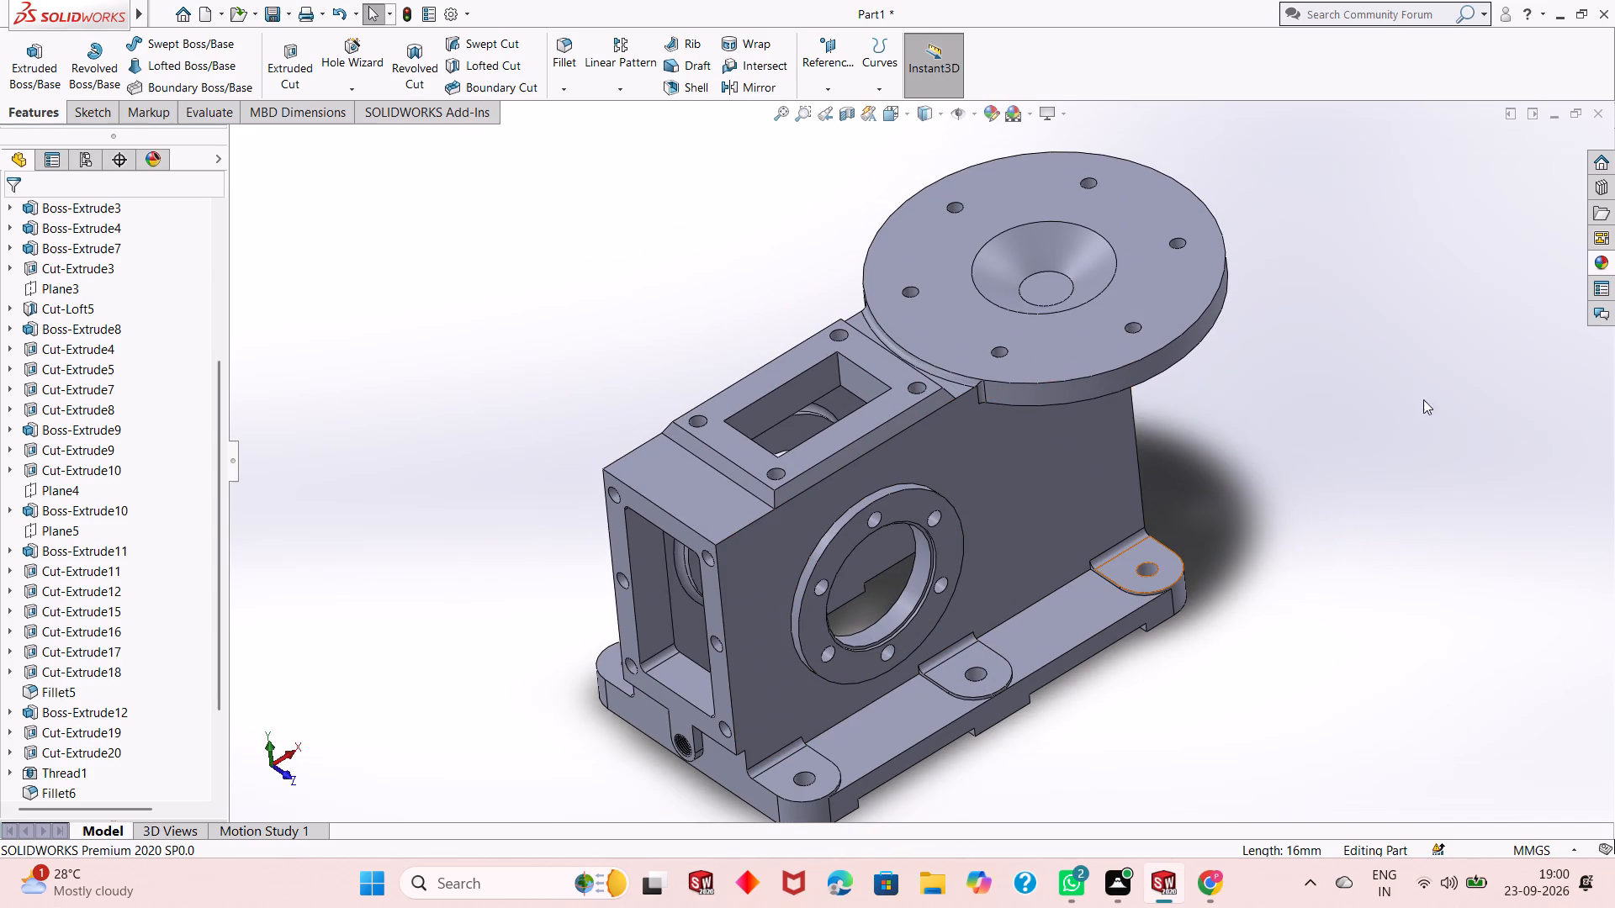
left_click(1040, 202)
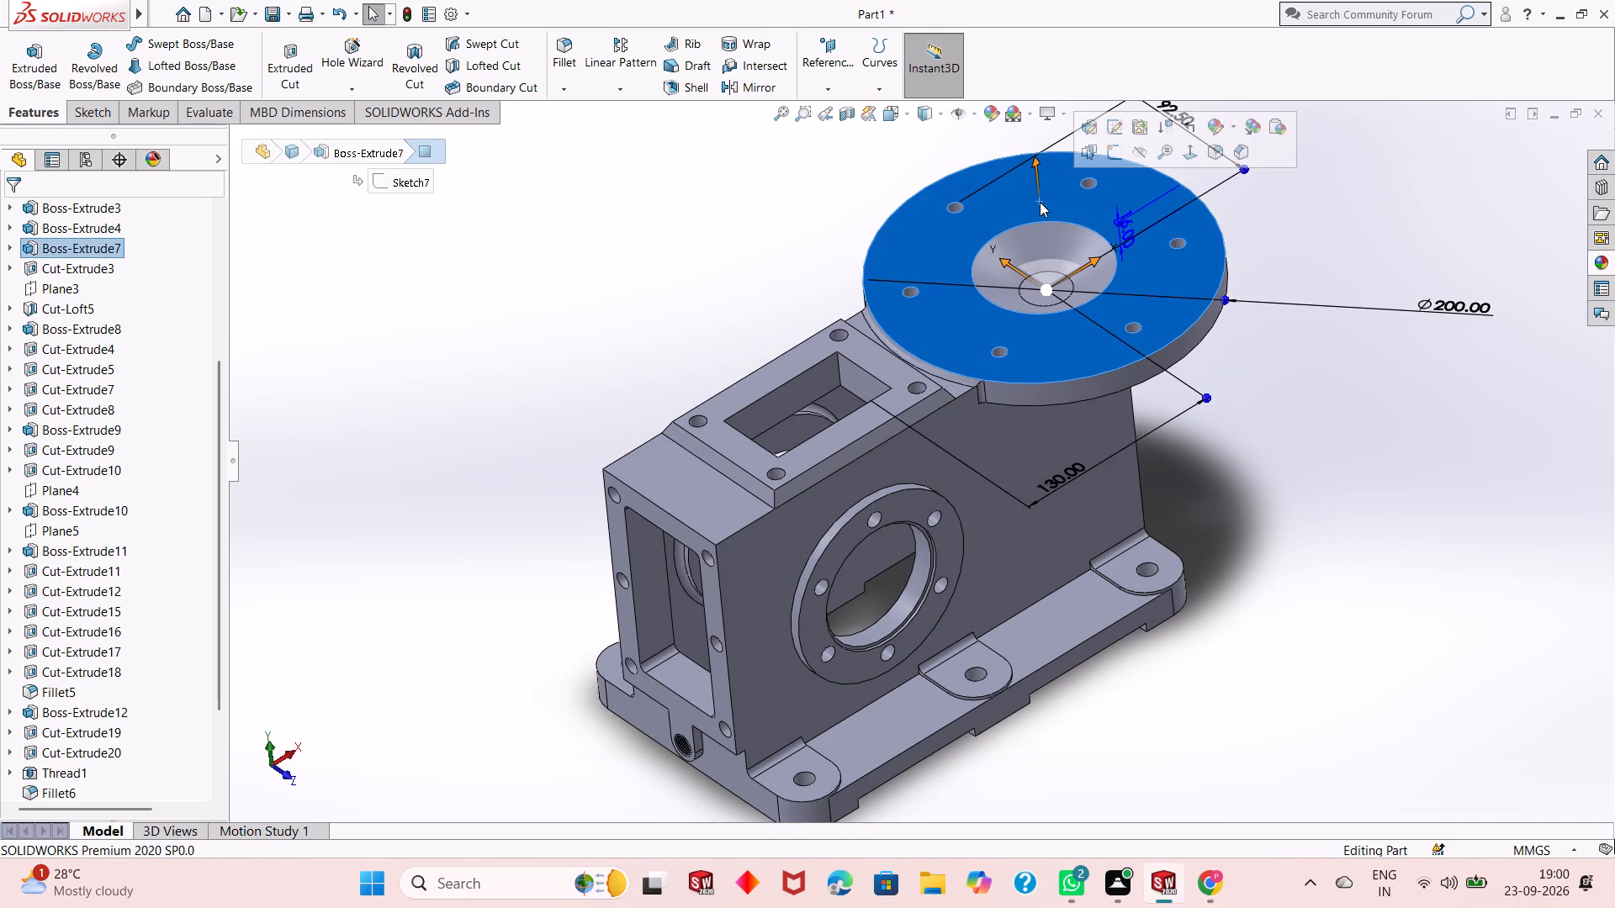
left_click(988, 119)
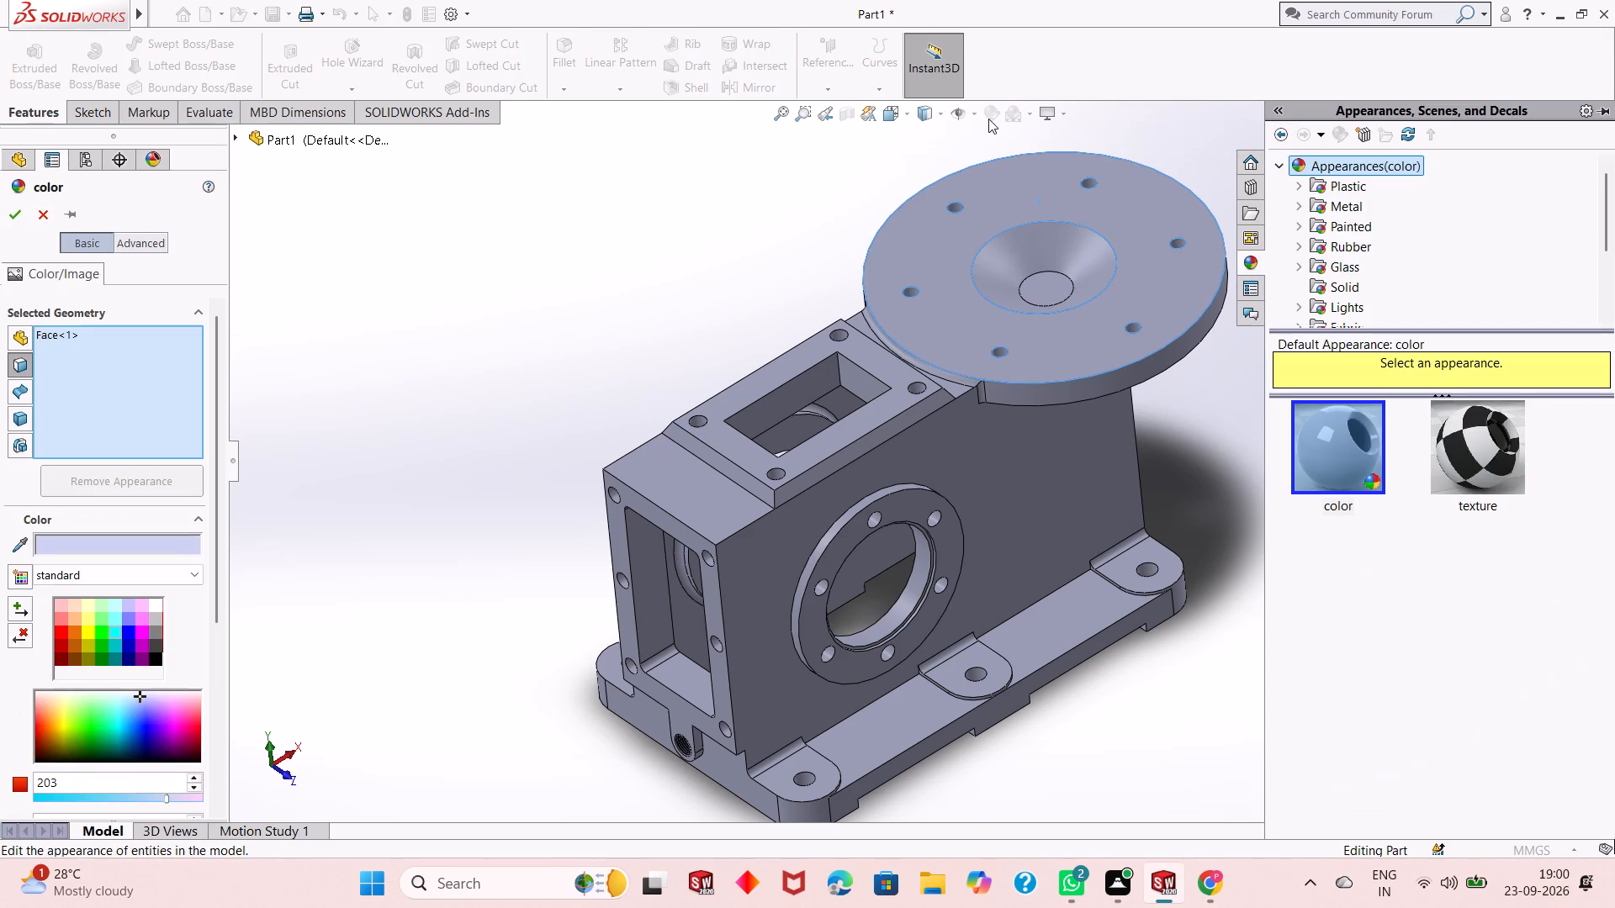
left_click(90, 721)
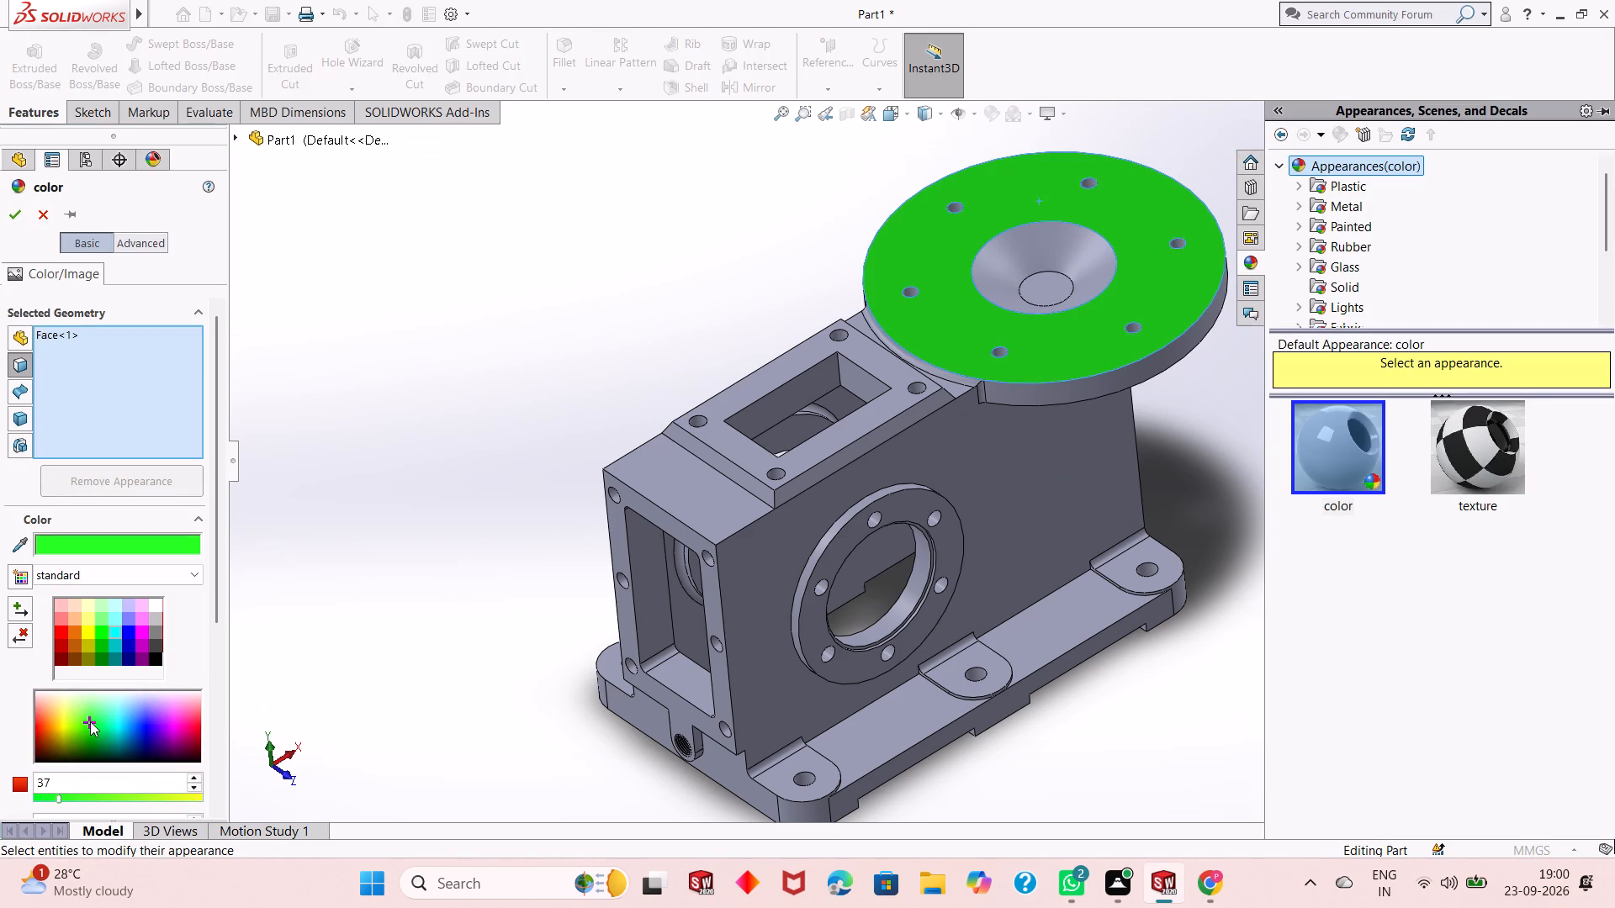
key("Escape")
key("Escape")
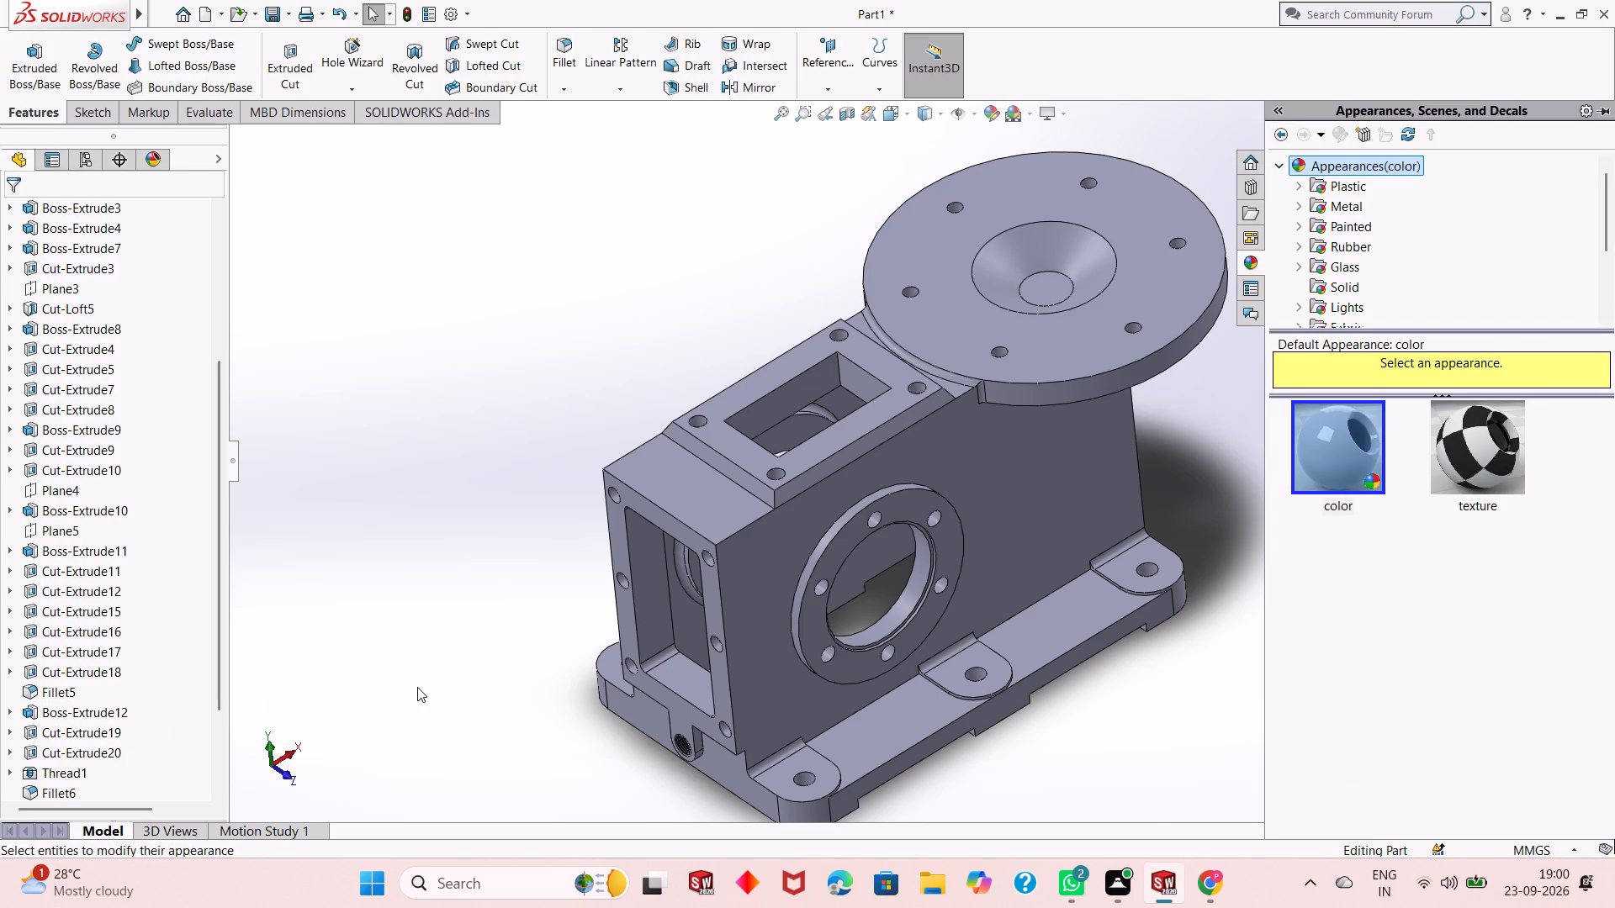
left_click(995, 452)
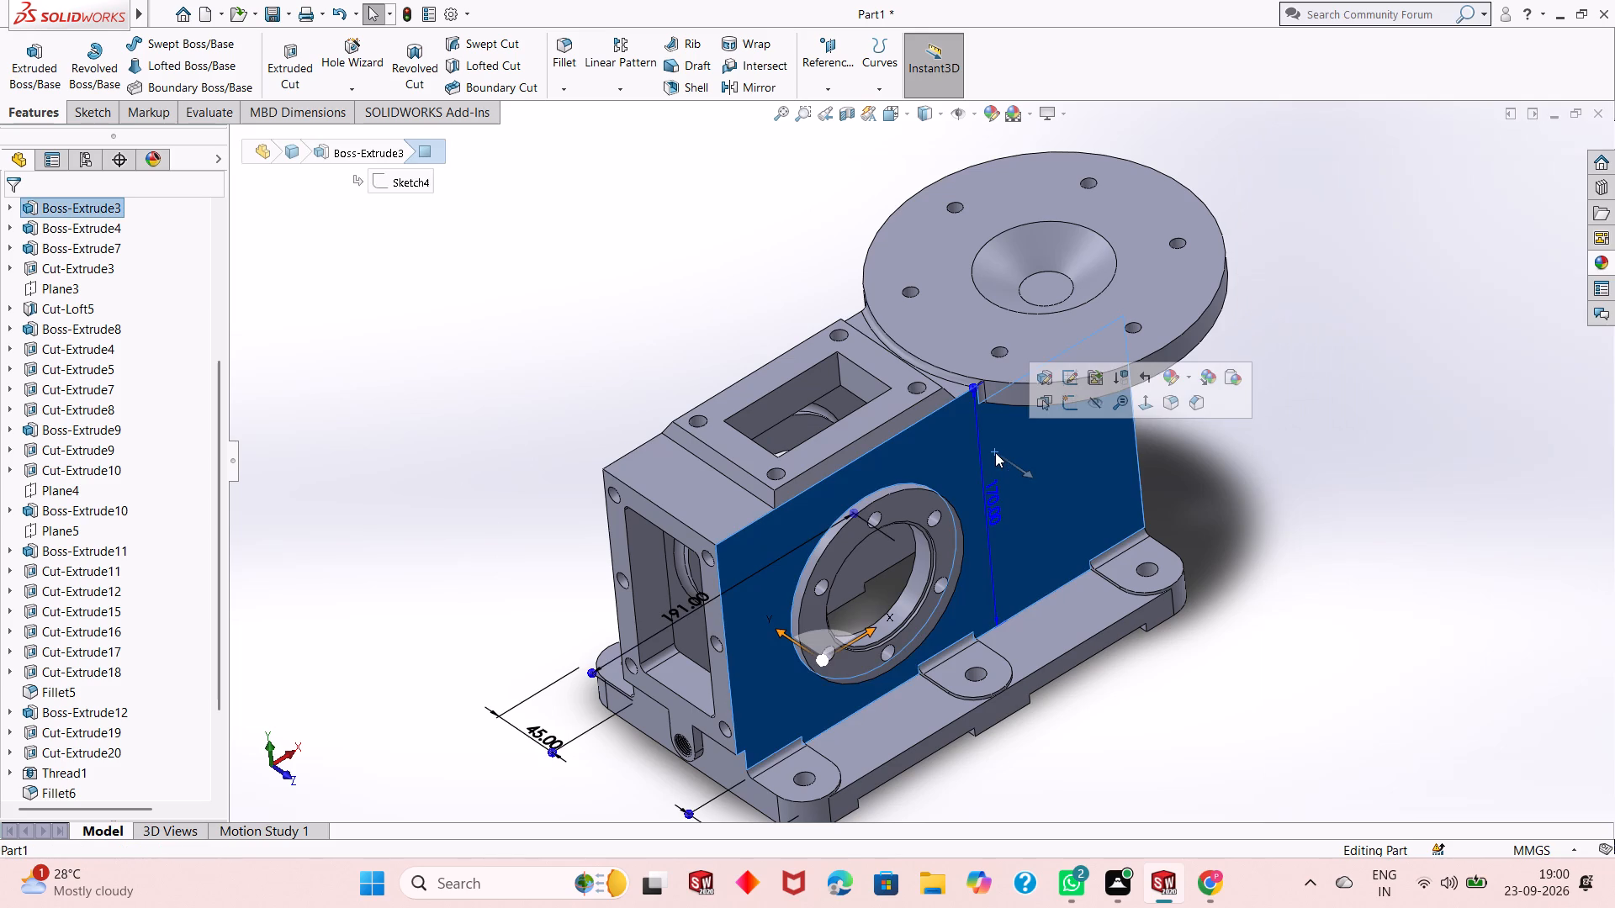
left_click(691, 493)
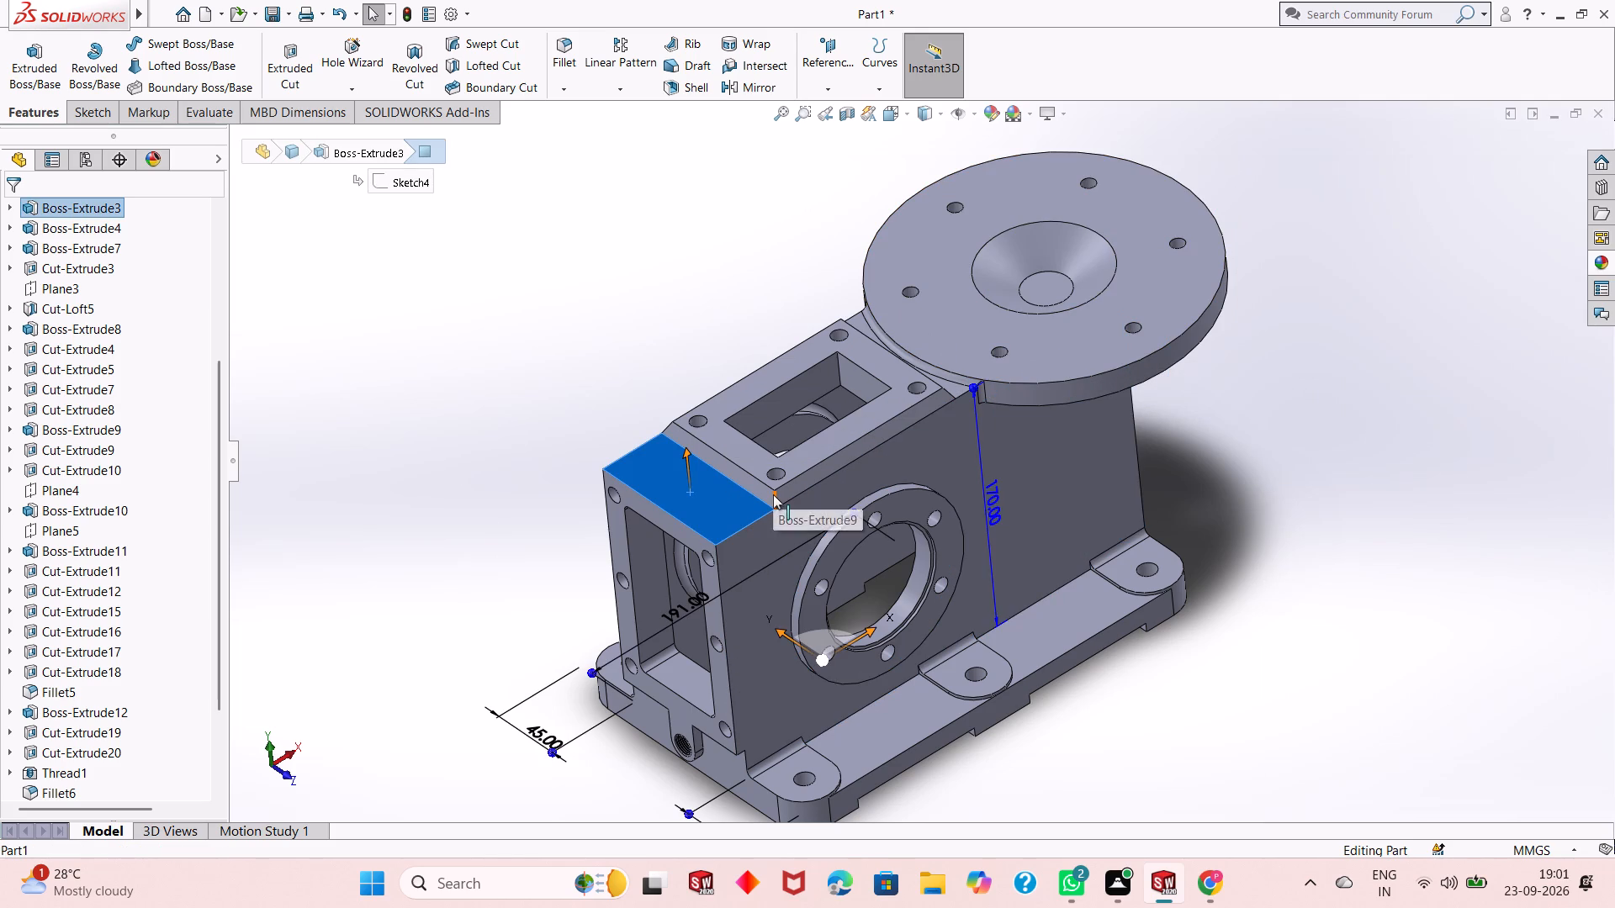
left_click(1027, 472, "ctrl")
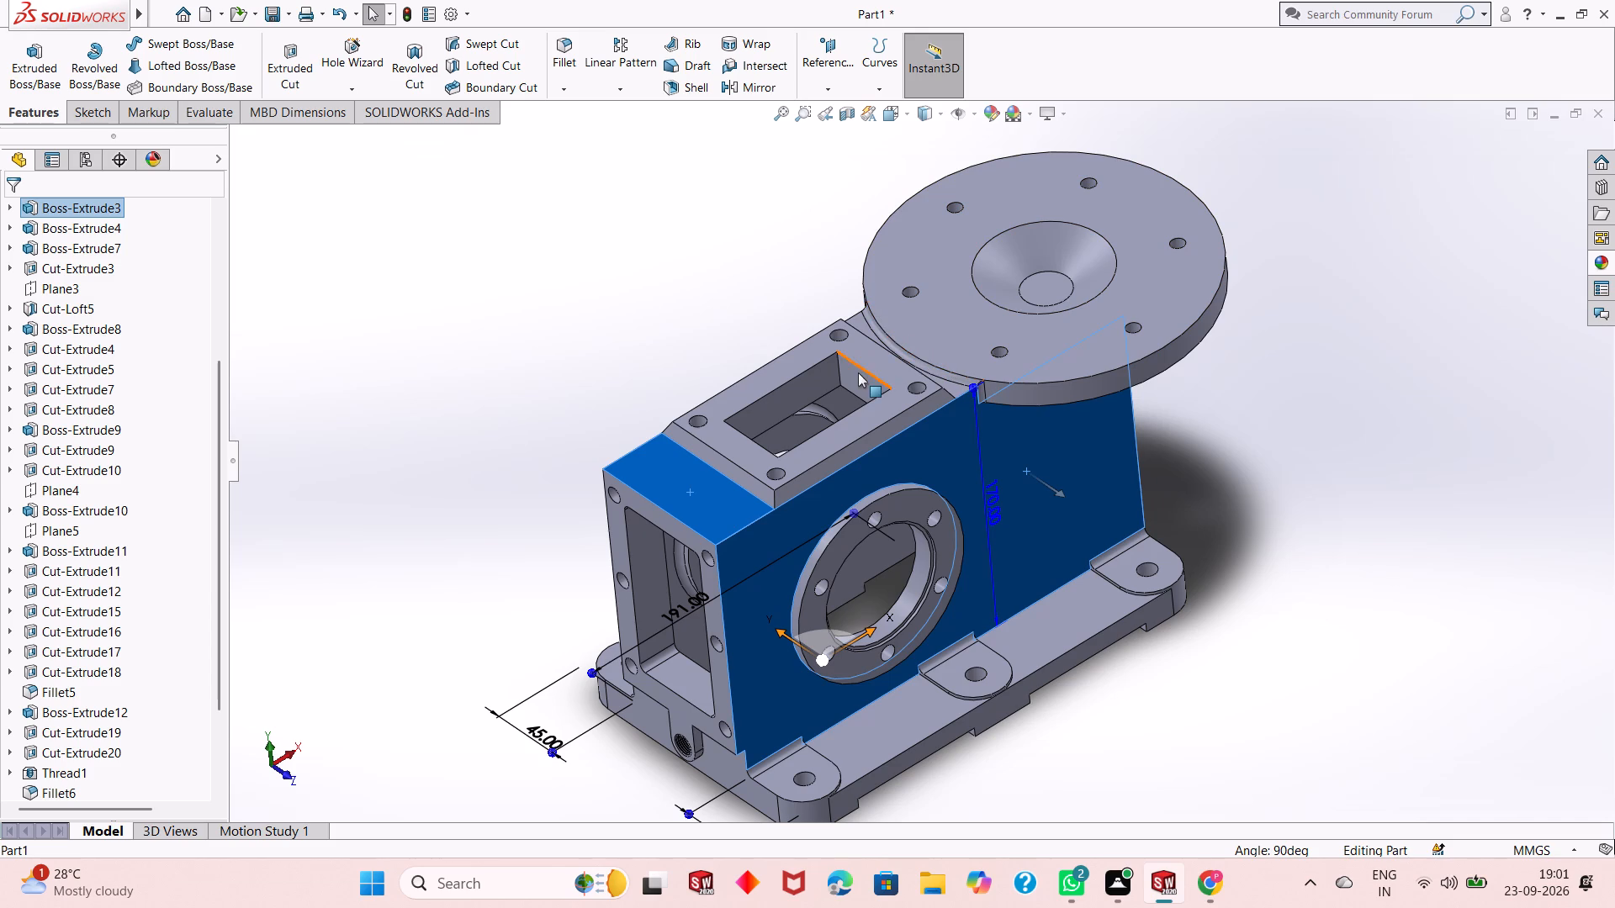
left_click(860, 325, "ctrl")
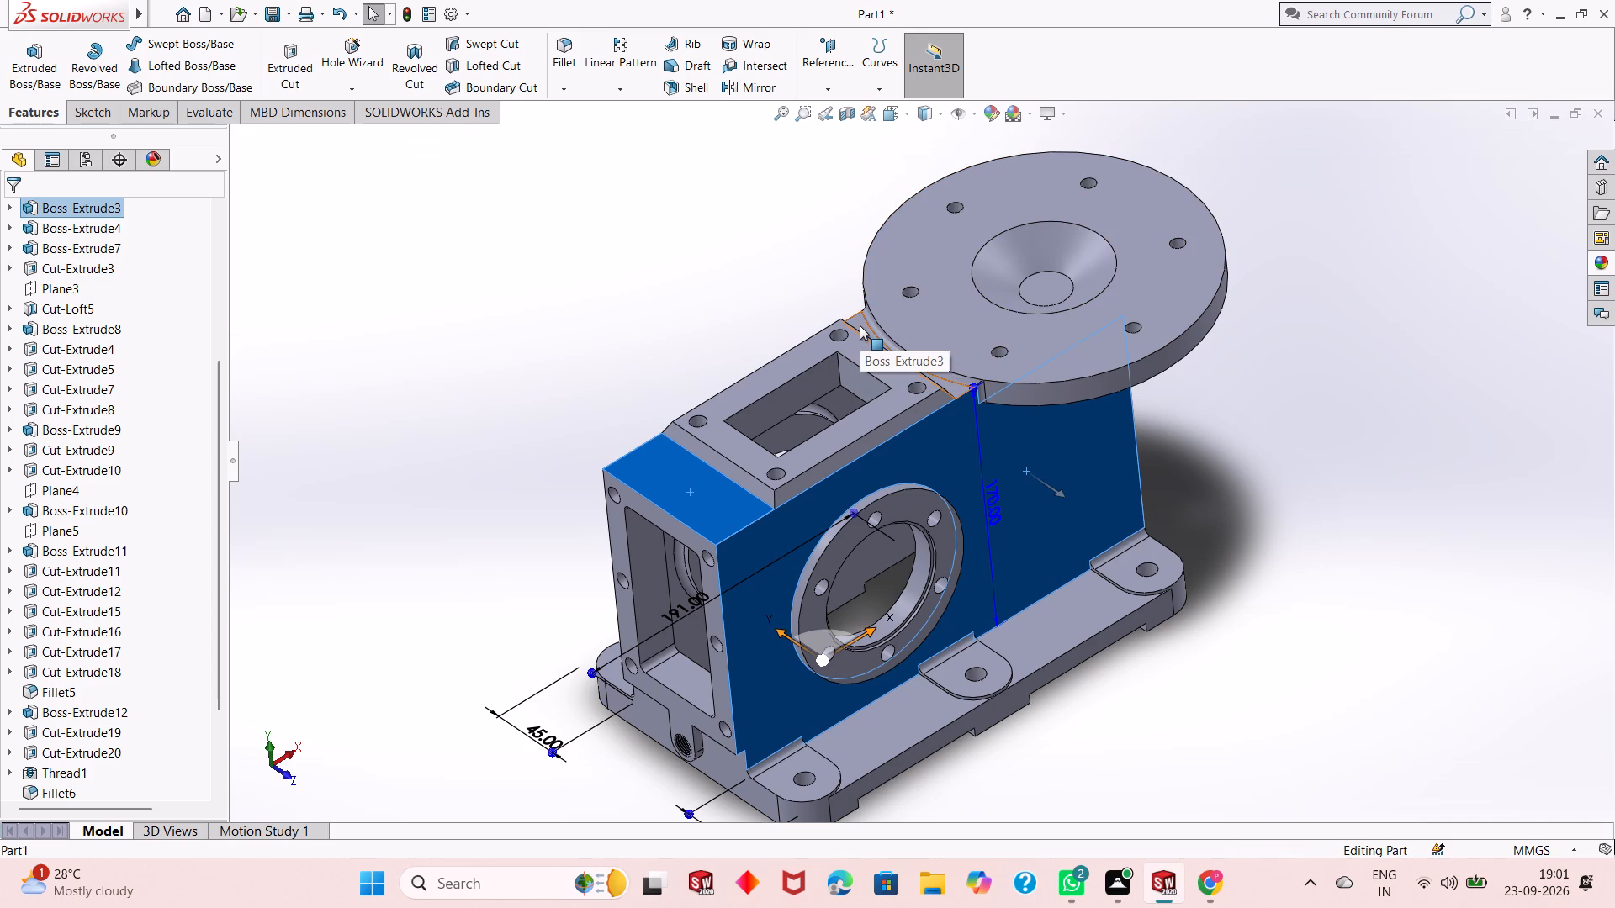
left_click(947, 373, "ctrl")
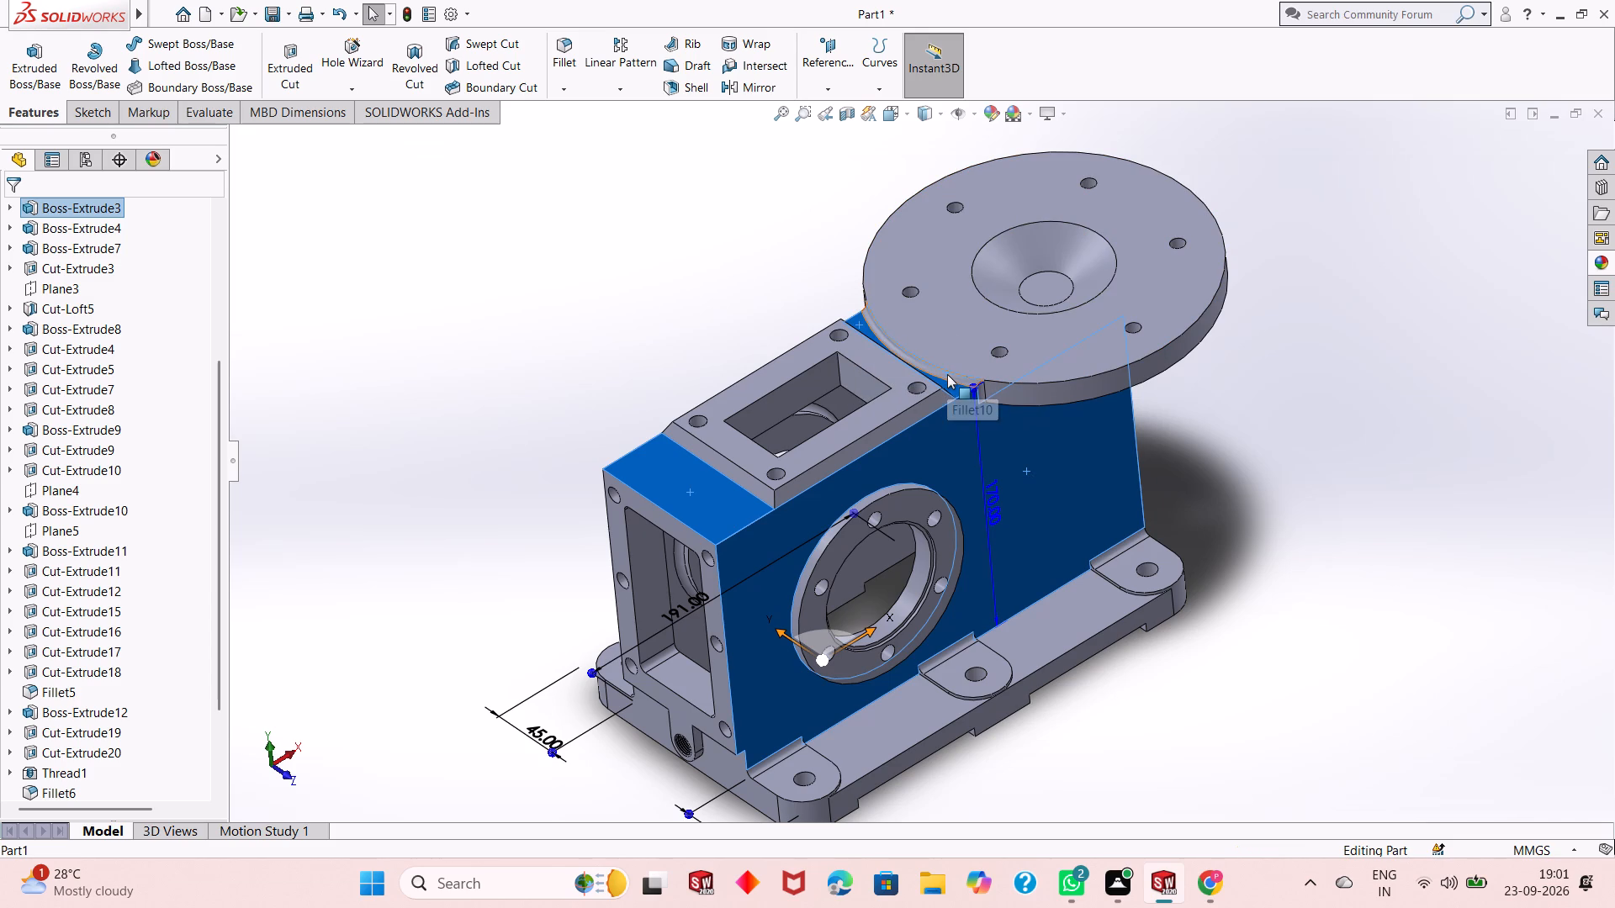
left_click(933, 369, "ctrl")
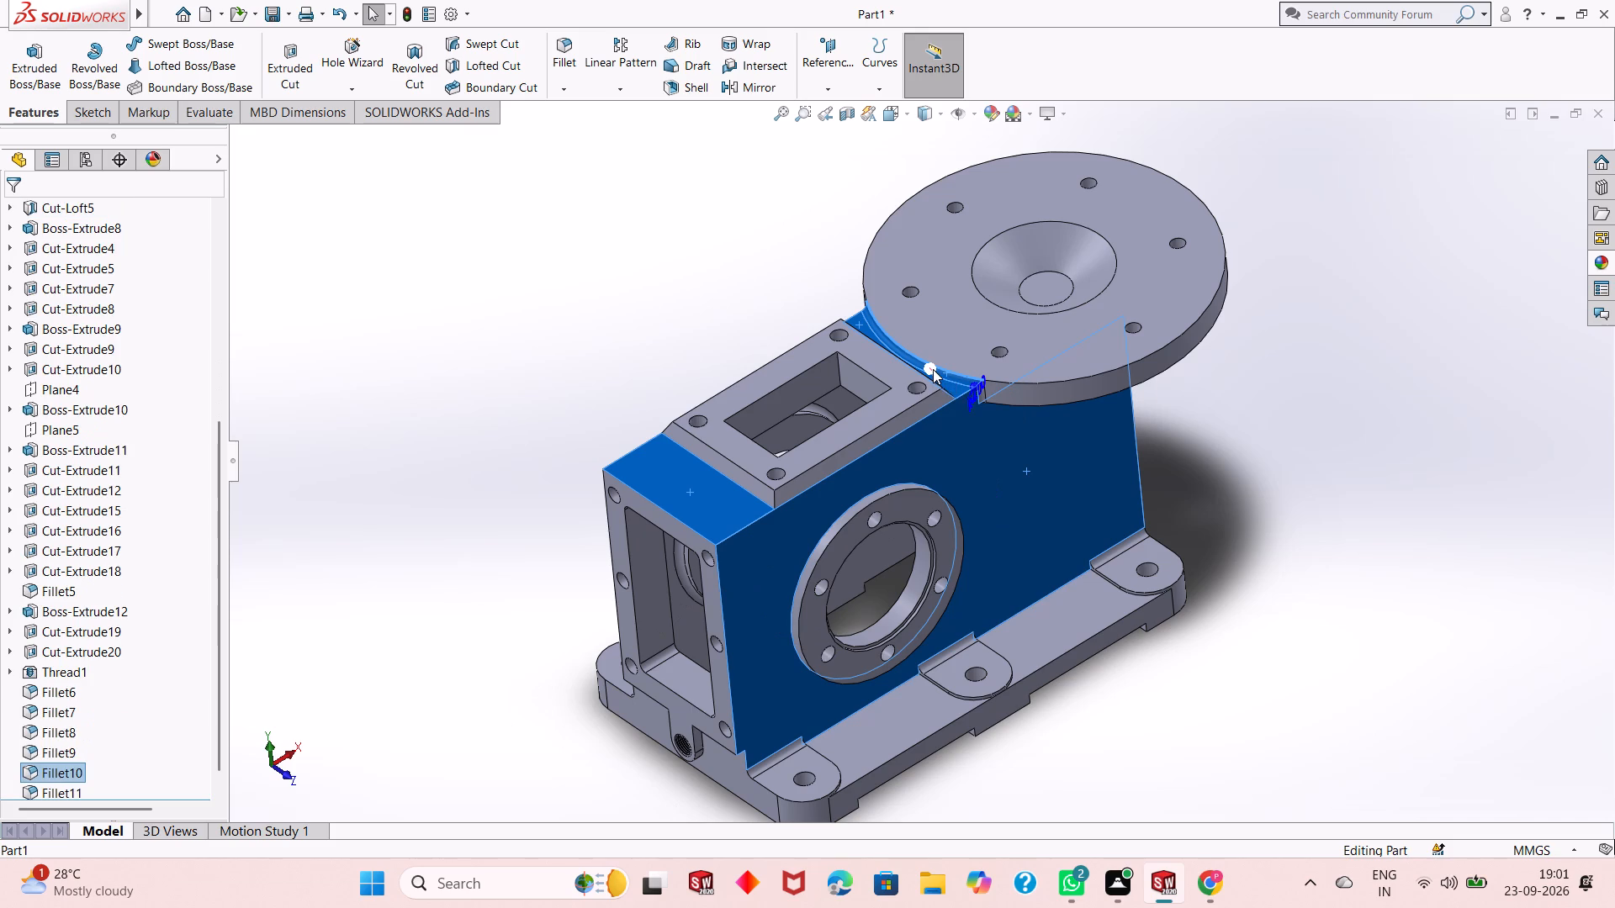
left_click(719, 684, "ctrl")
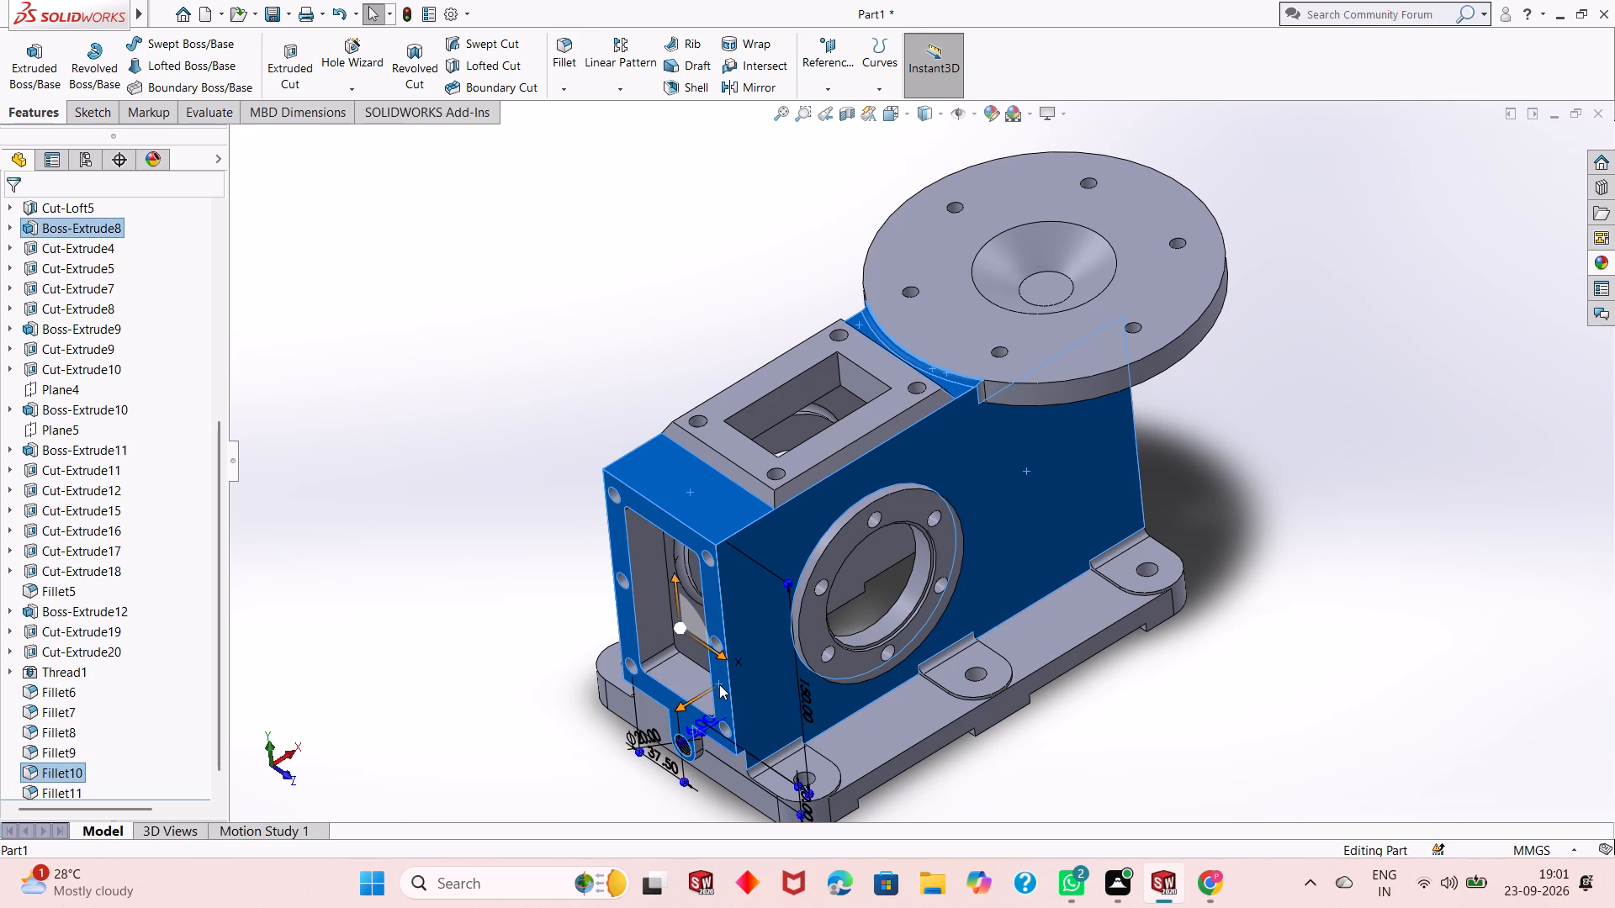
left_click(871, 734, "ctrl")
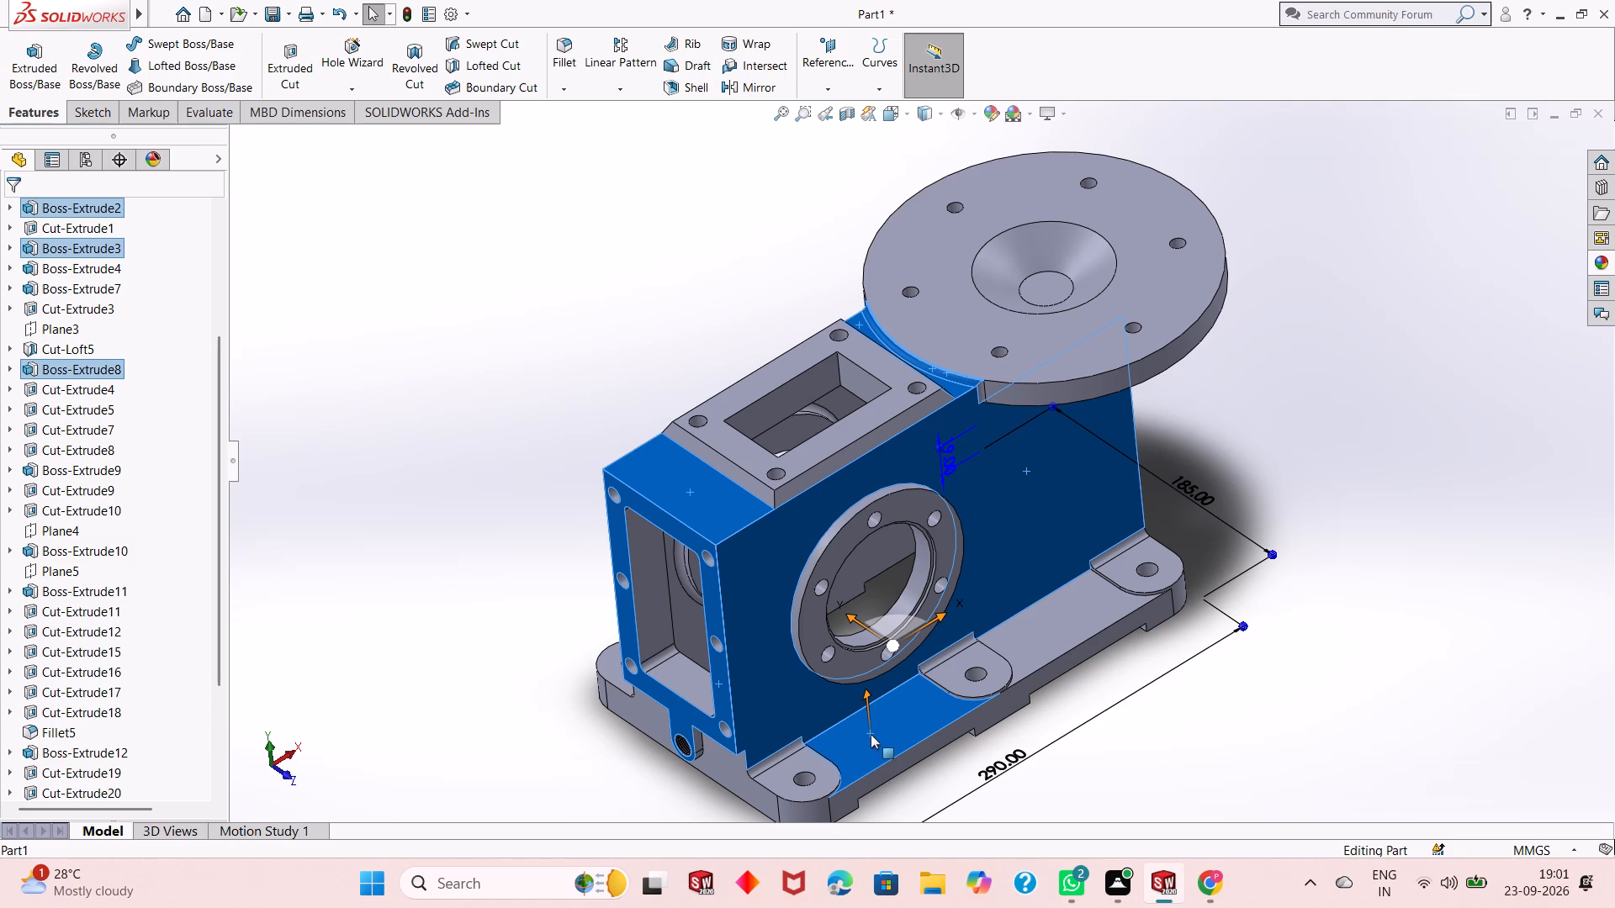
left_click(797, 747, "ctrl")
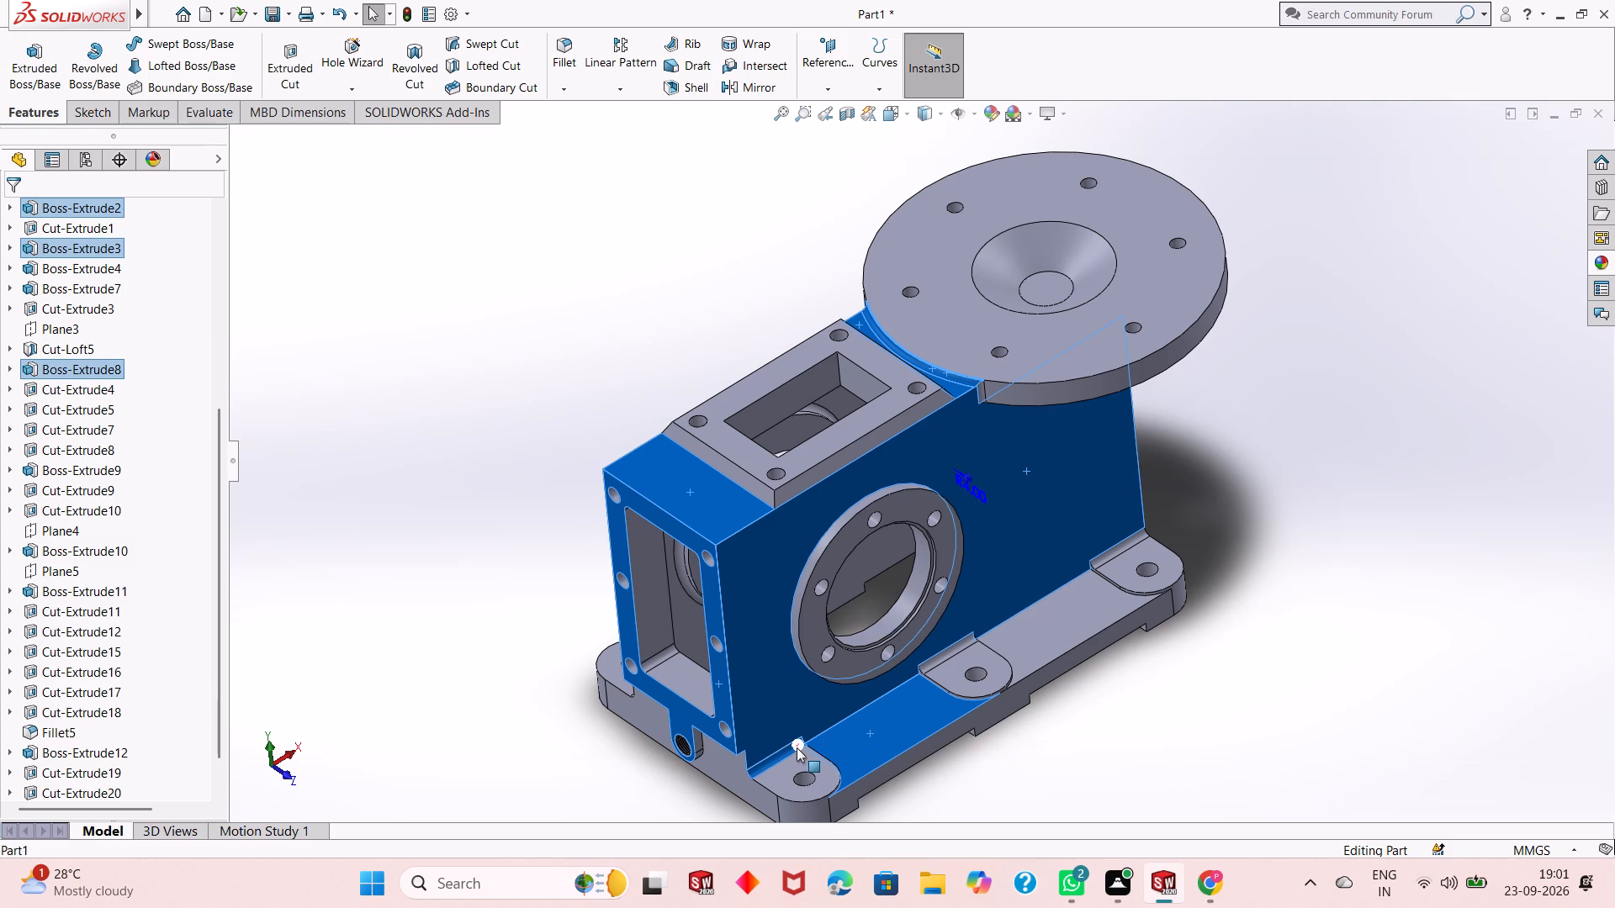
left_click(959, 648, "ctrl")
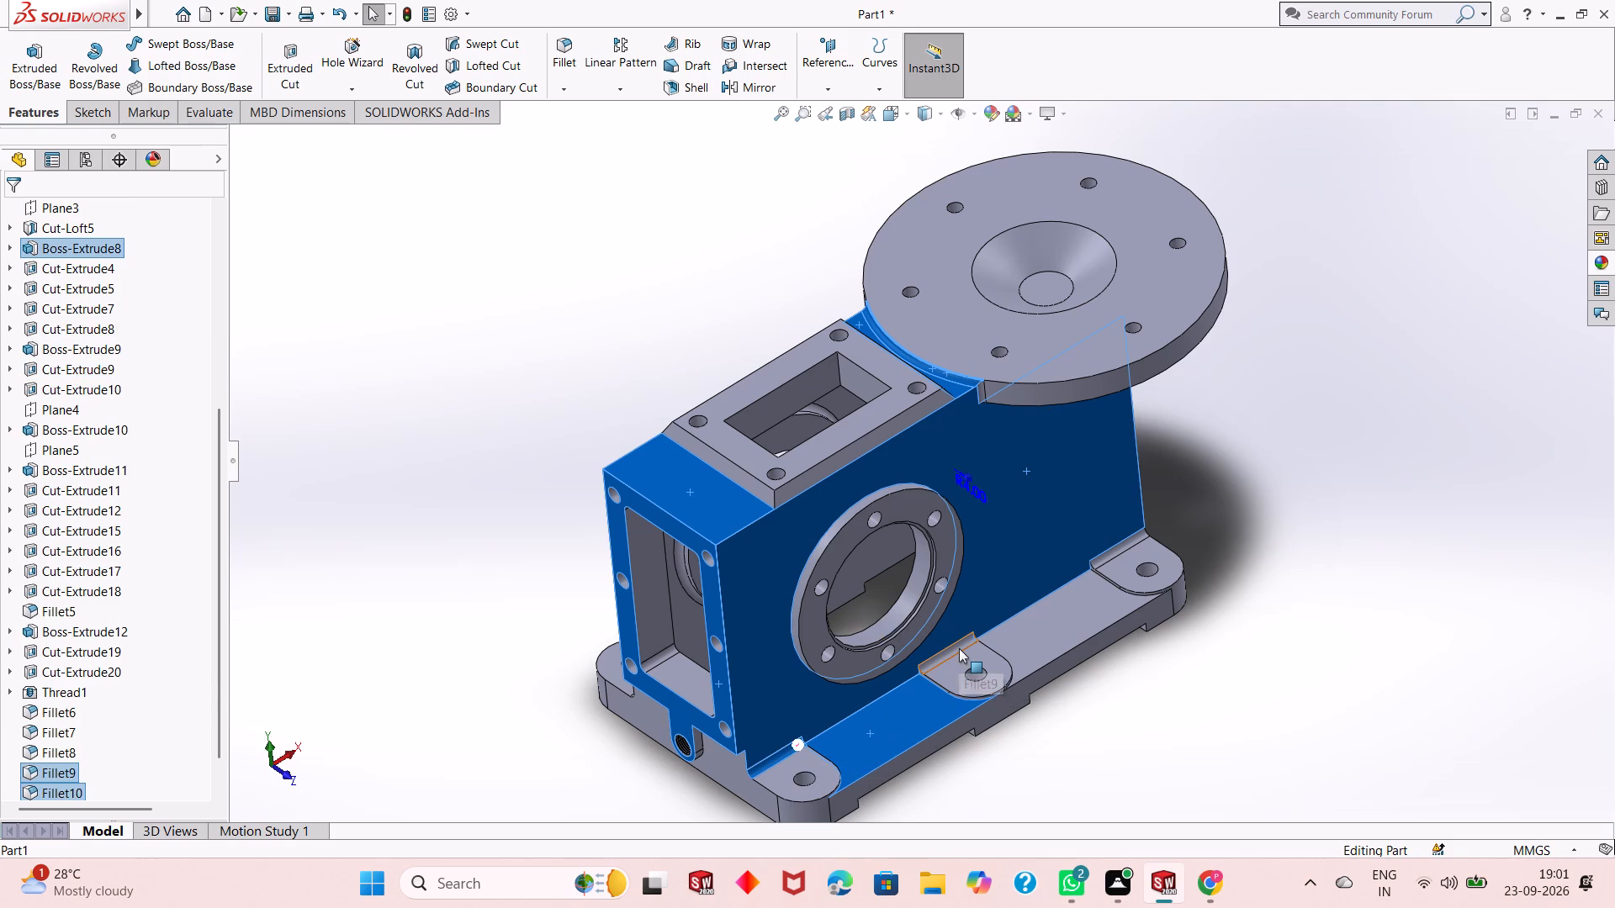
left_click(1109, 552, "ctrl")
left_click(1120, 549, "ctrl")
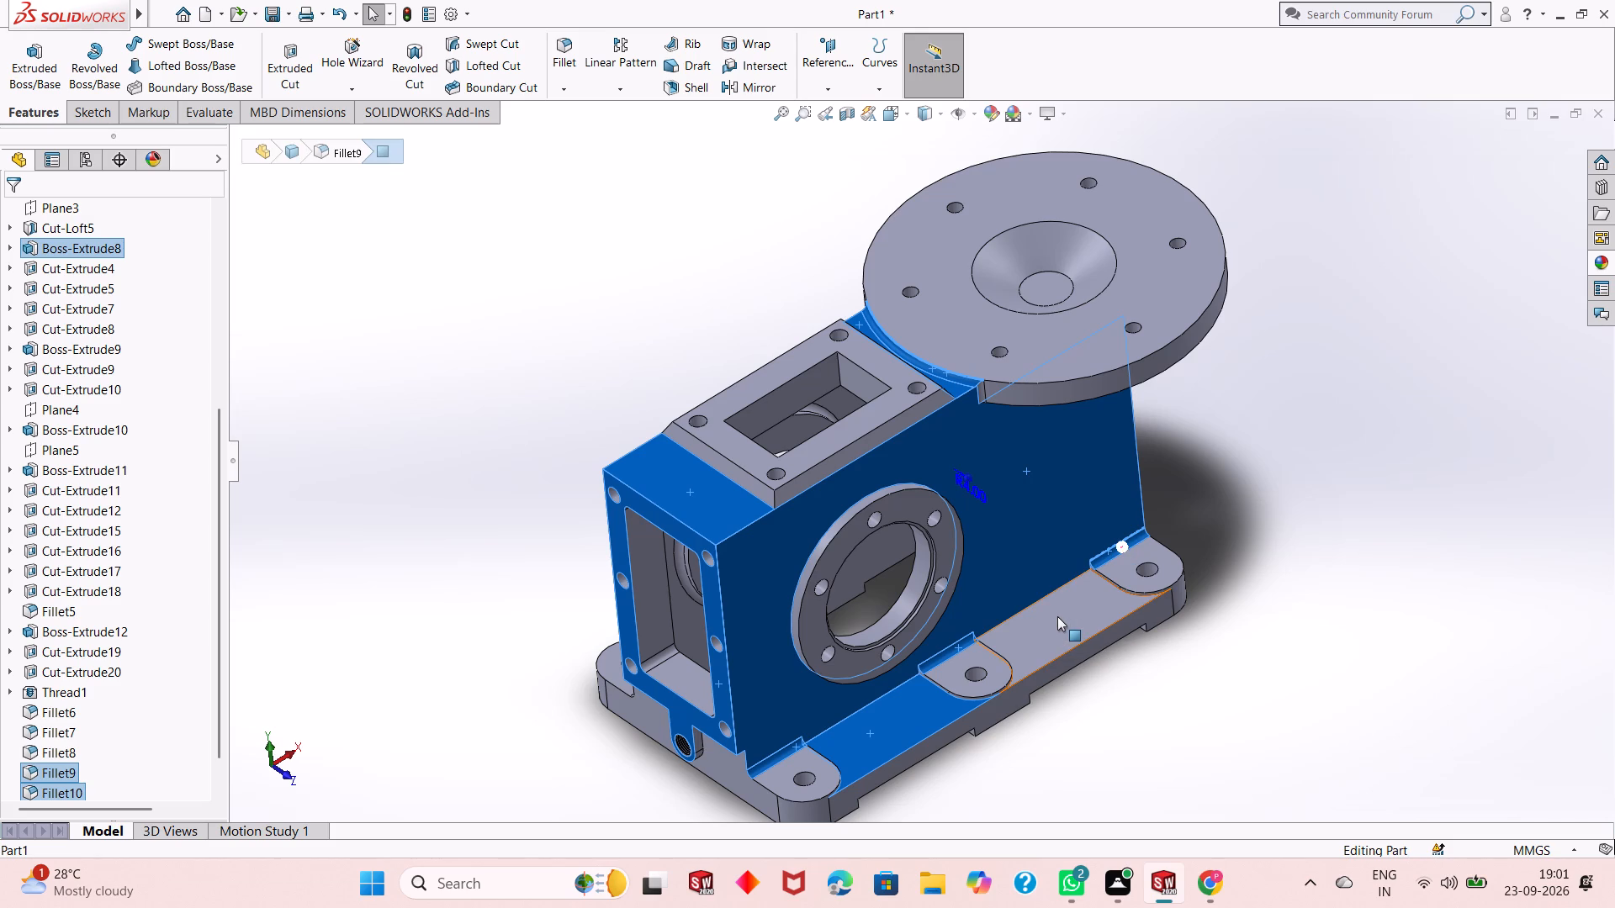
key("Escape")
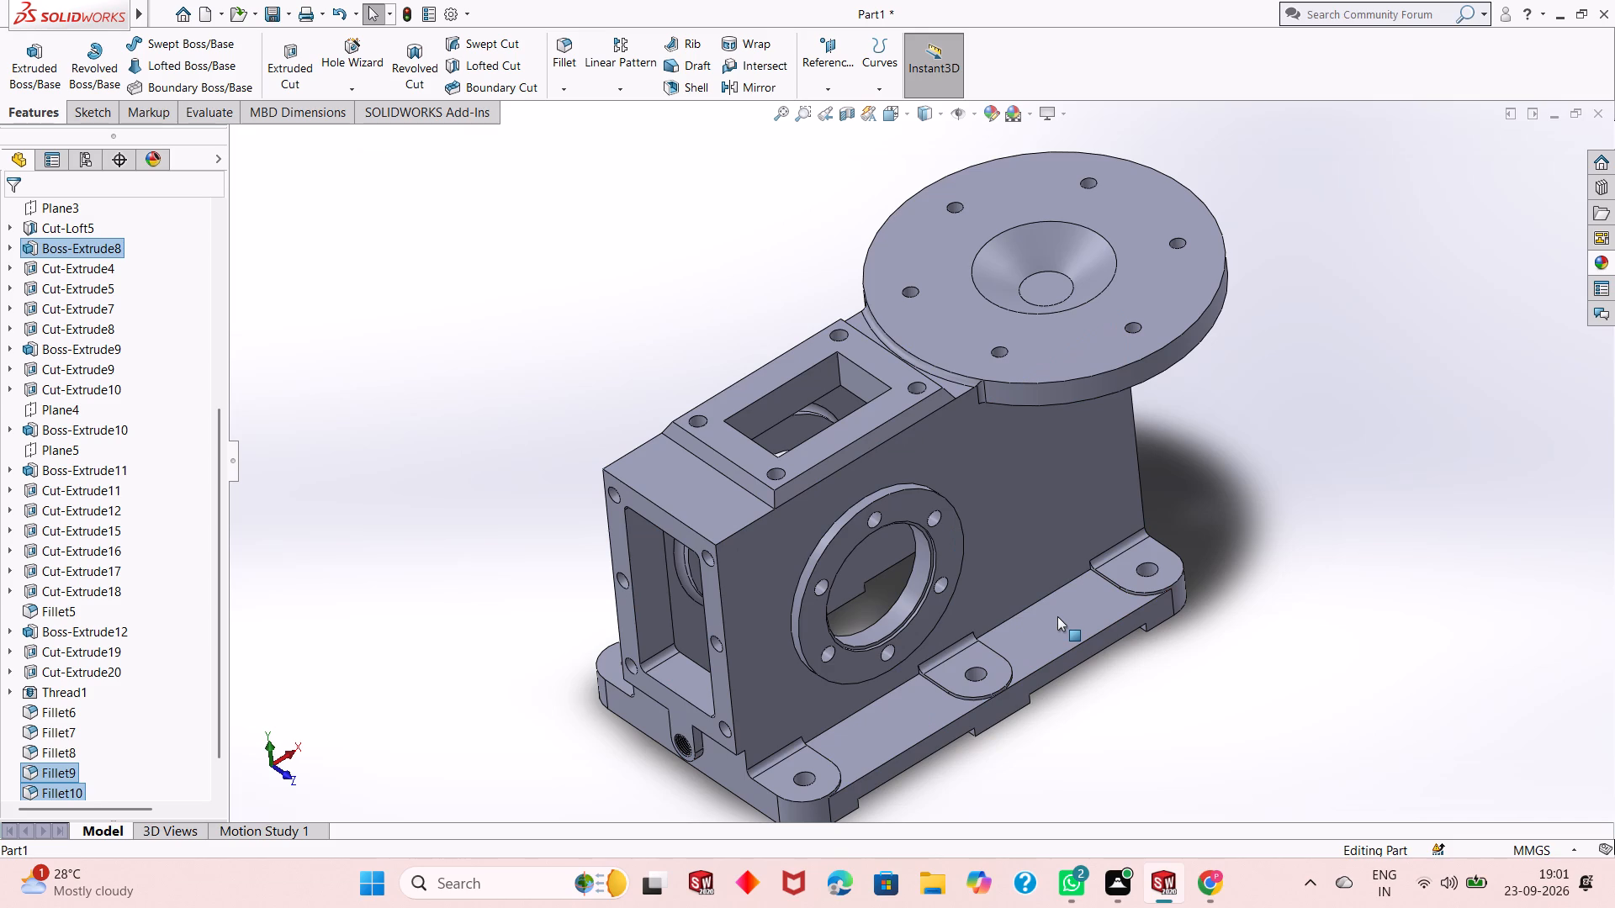
Select the housing's side wall, the round flange's junction fillet, the top faces beside the rectangular window frame, and the end window face.
scroll(1050, 533, "down", 2)
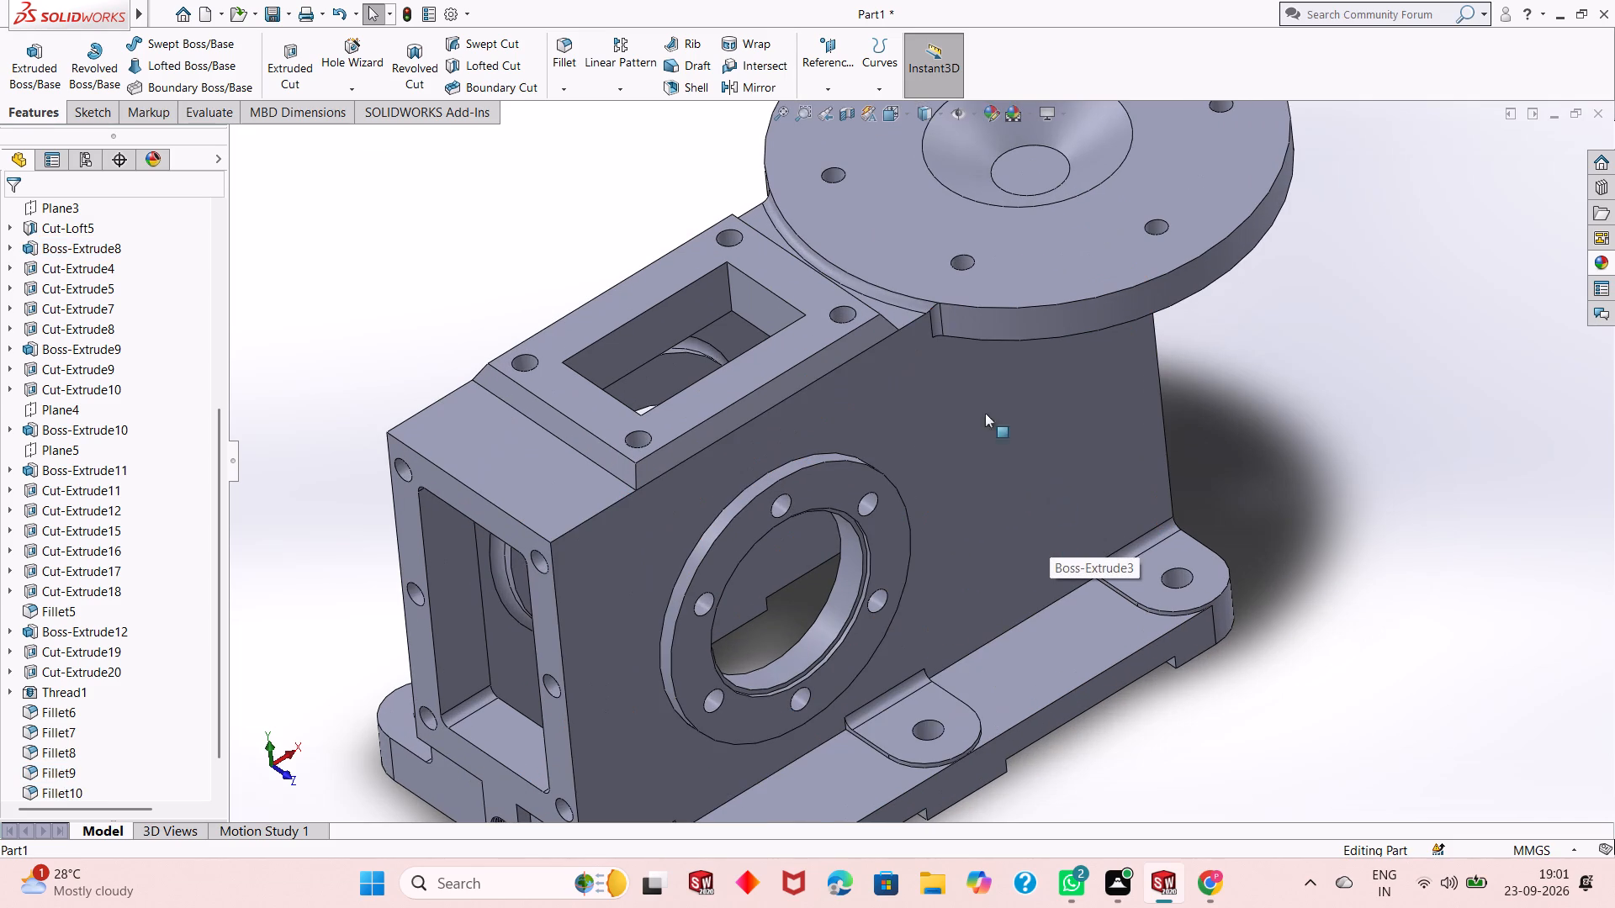
scroll(896, 355, "down", 1)
left_click(926, 387)
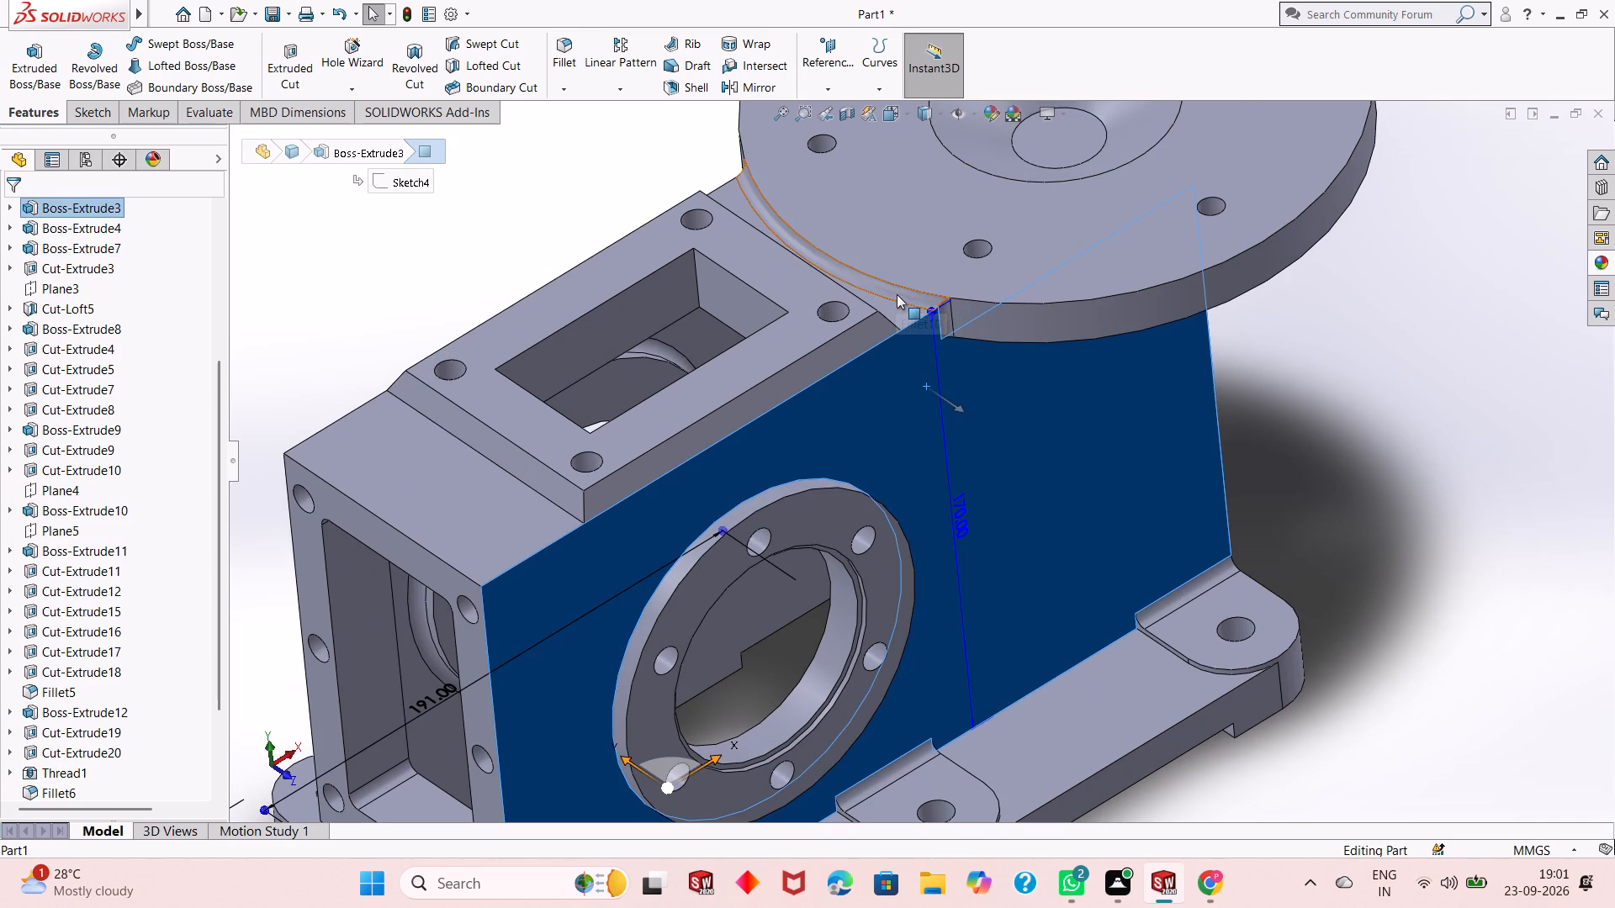
left_click(898, 294, "ctrl")
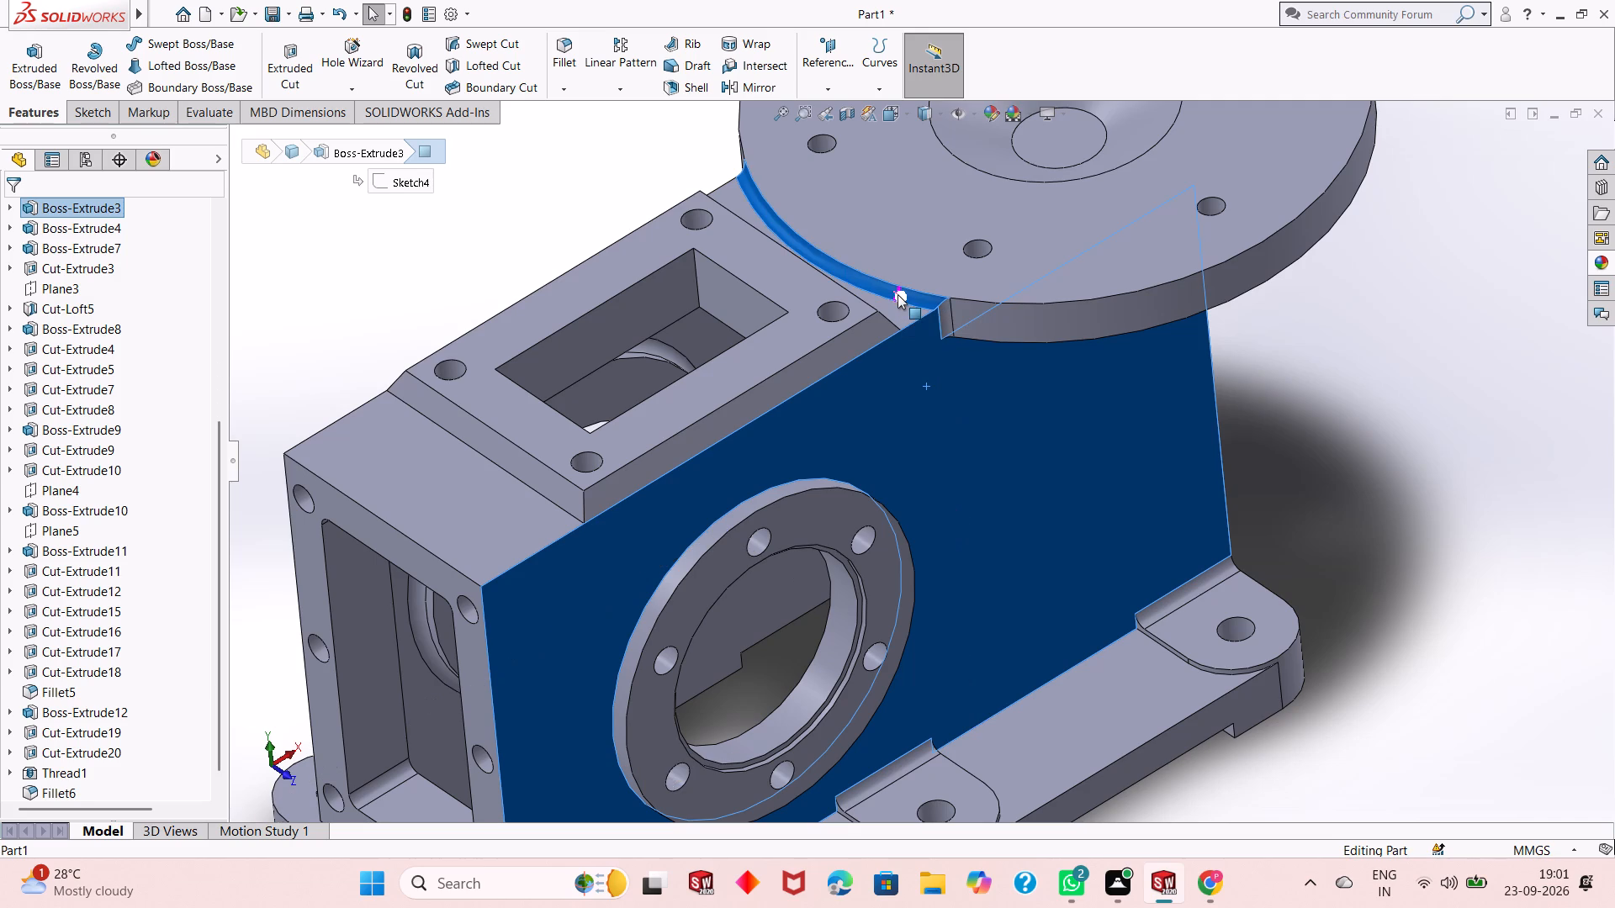
left_click(895, 315, "ctrl")
left_click(476, 474, "ctrl")
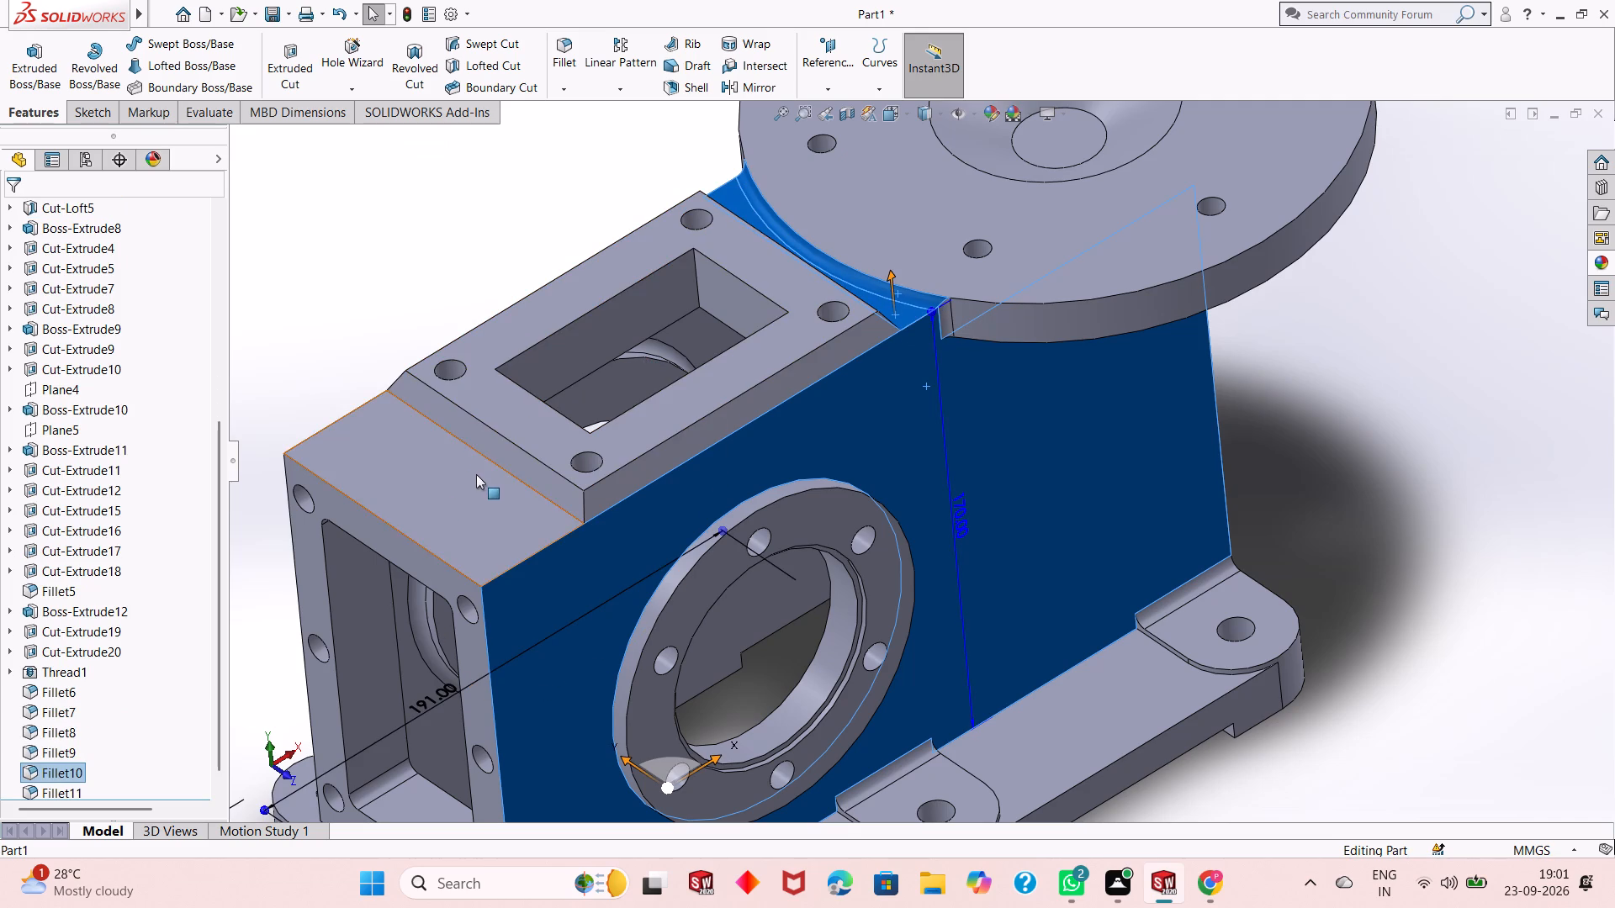
left_click(397, 542, "ctrl")
scroll(560, 562, "up", 1)
scroll(666, 593, "up", 2)
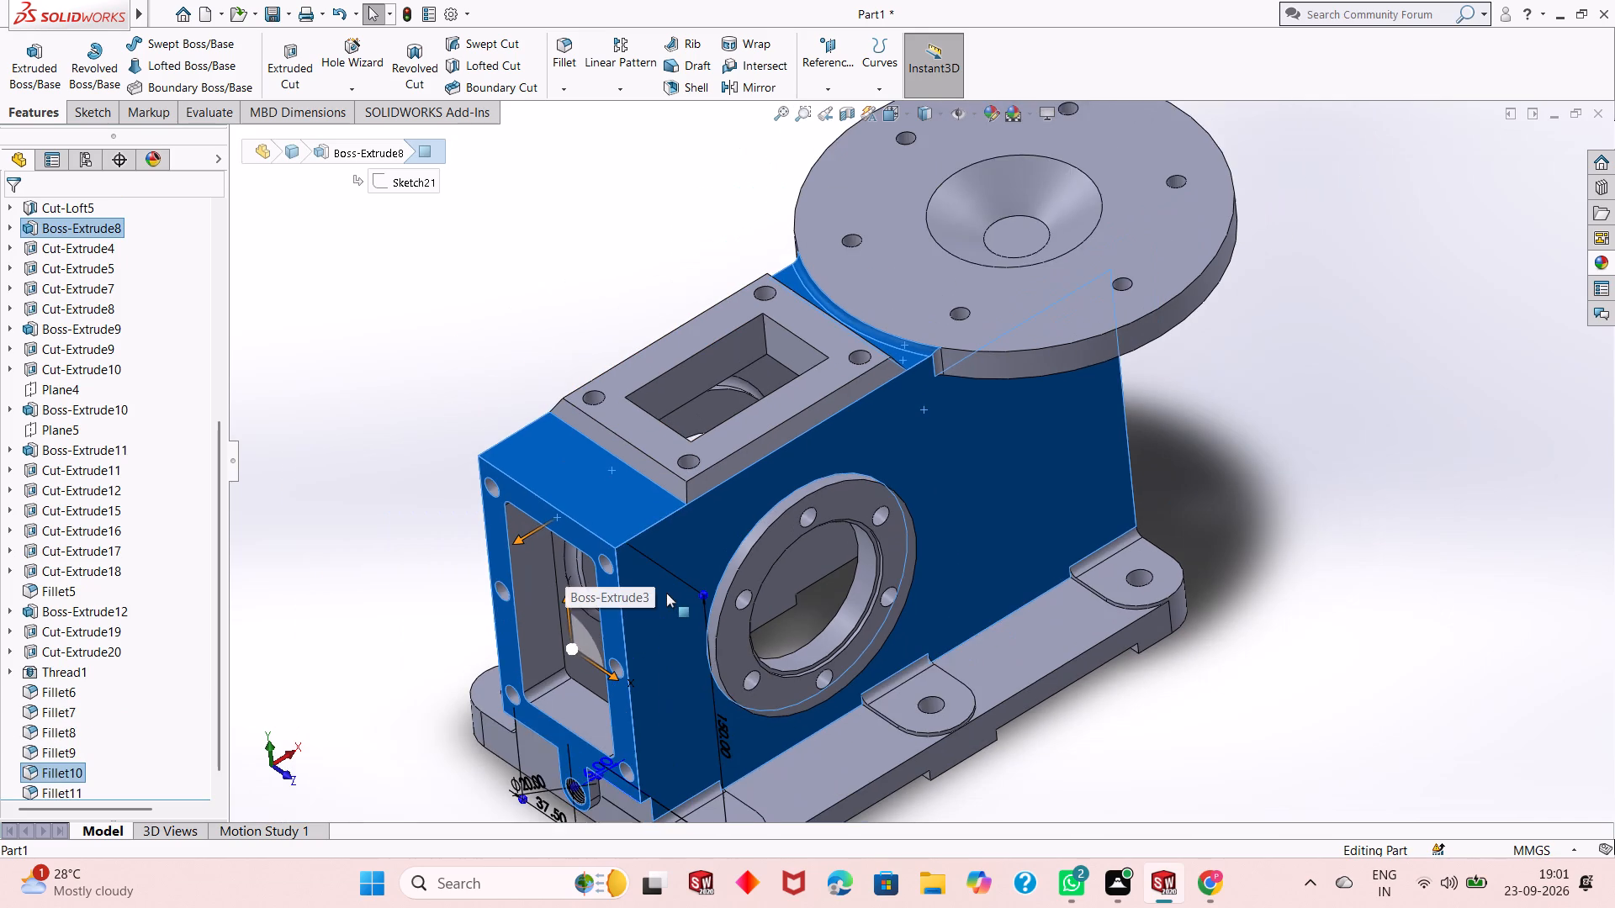
Add the three mounting lug fillets along the side wall and the two base top faces between the lugs to the selection.
scroll(832, 810, "down", 2)
scroll(701, 635, "down", 3)
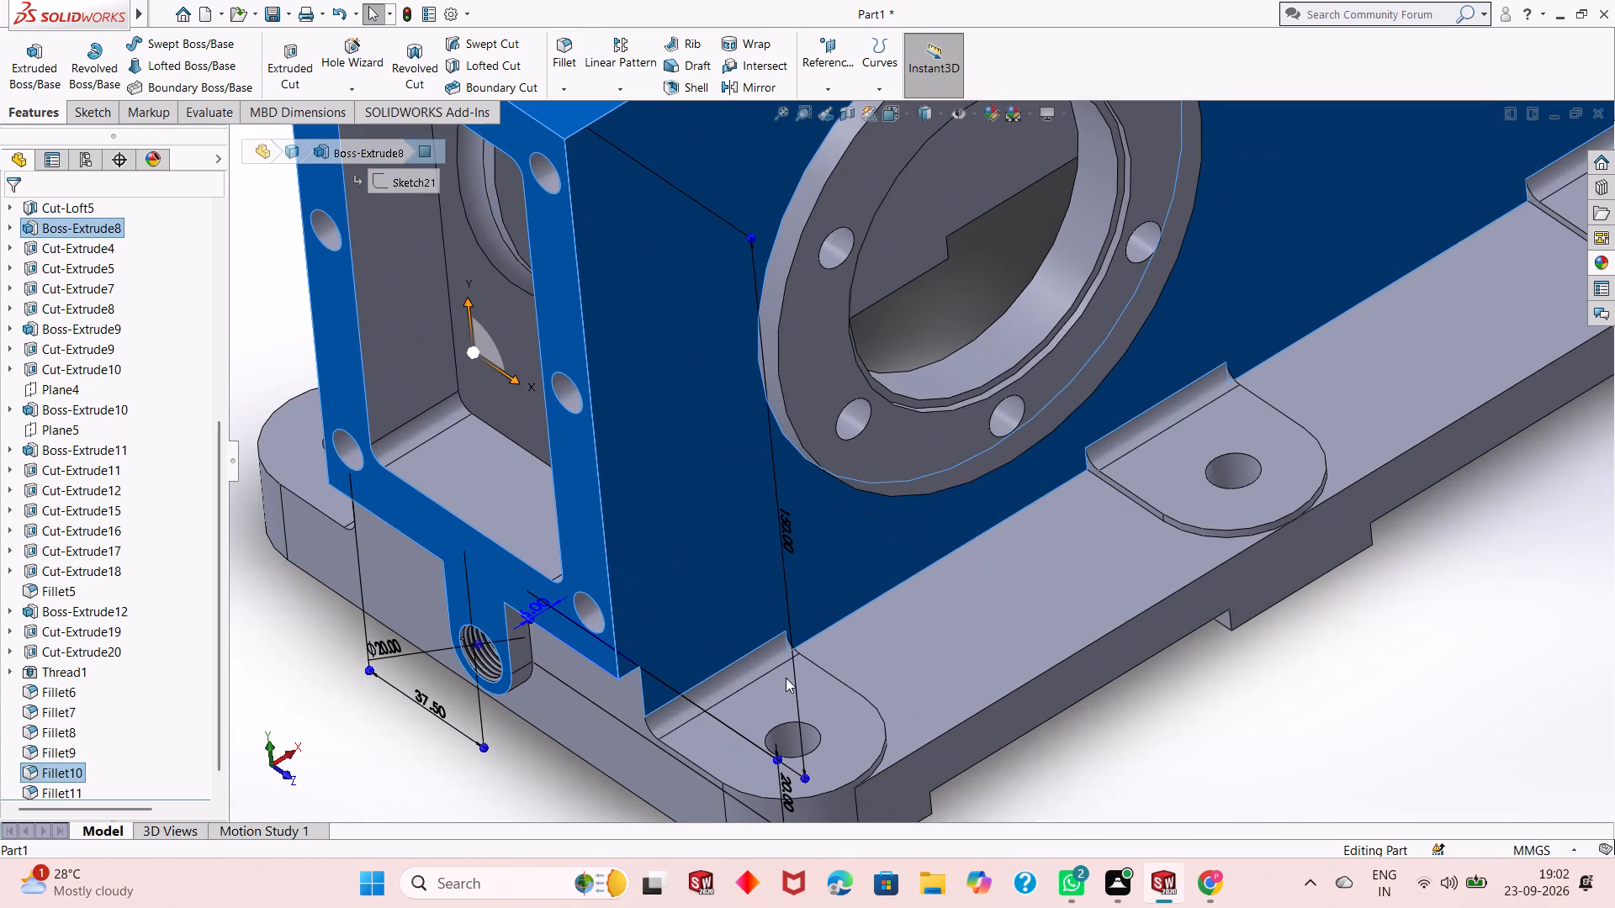
left_click(753, 663, "ctrl")
left_click(965, 636, "ctrl")
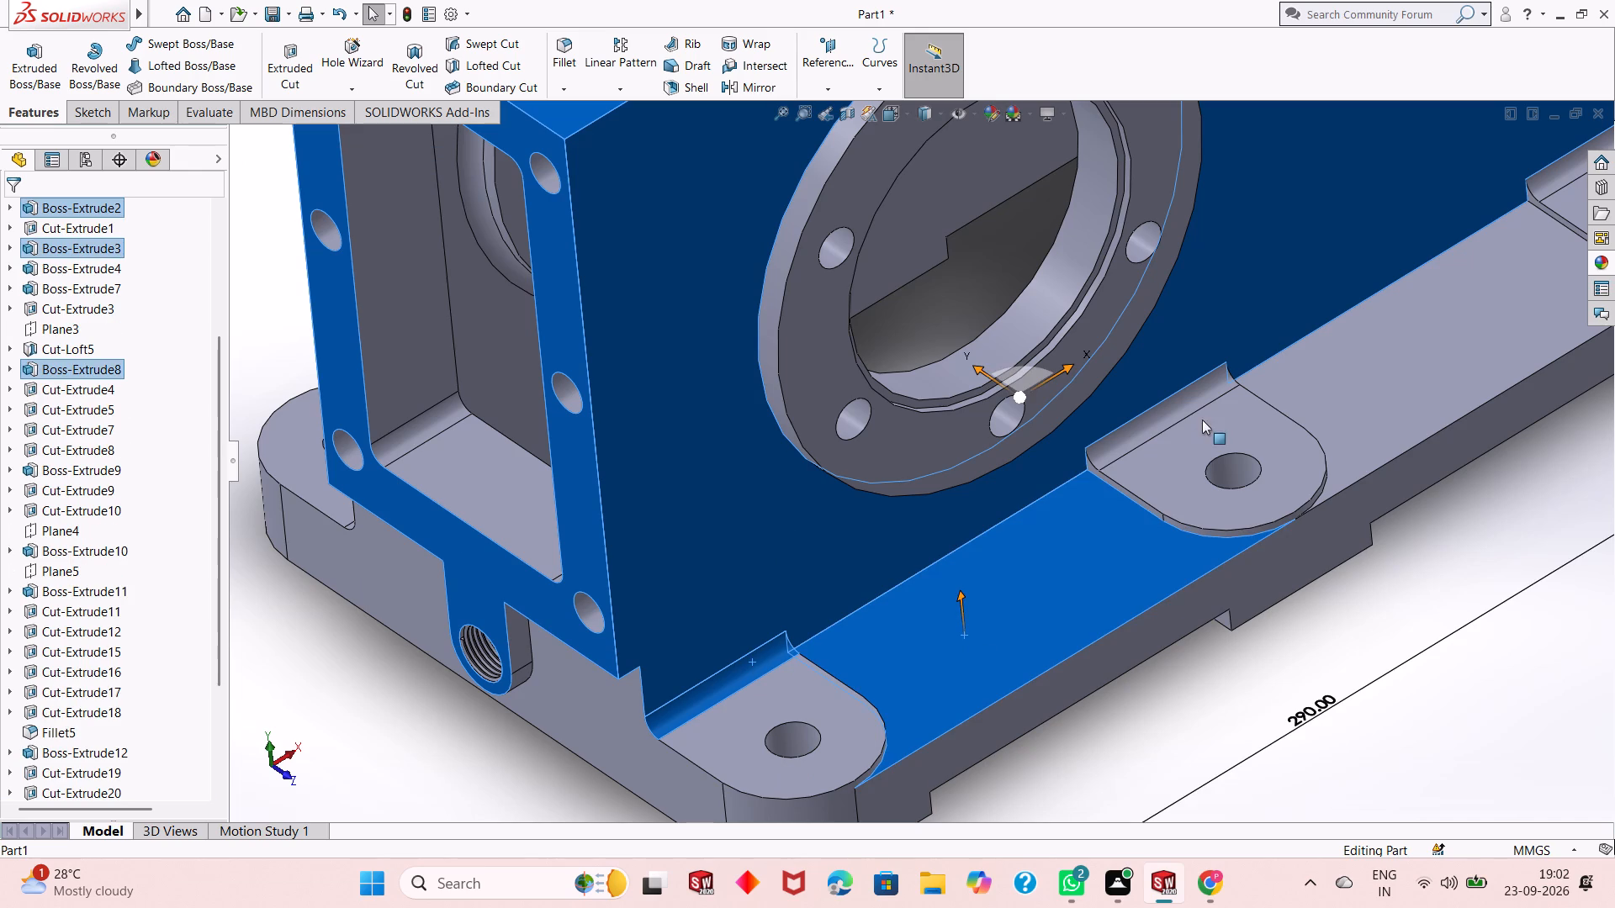
left_click(1172, 413, "ctrl")
scroll(1069, 524, "up", 1)
scroll(1393, 319, "down", 1)
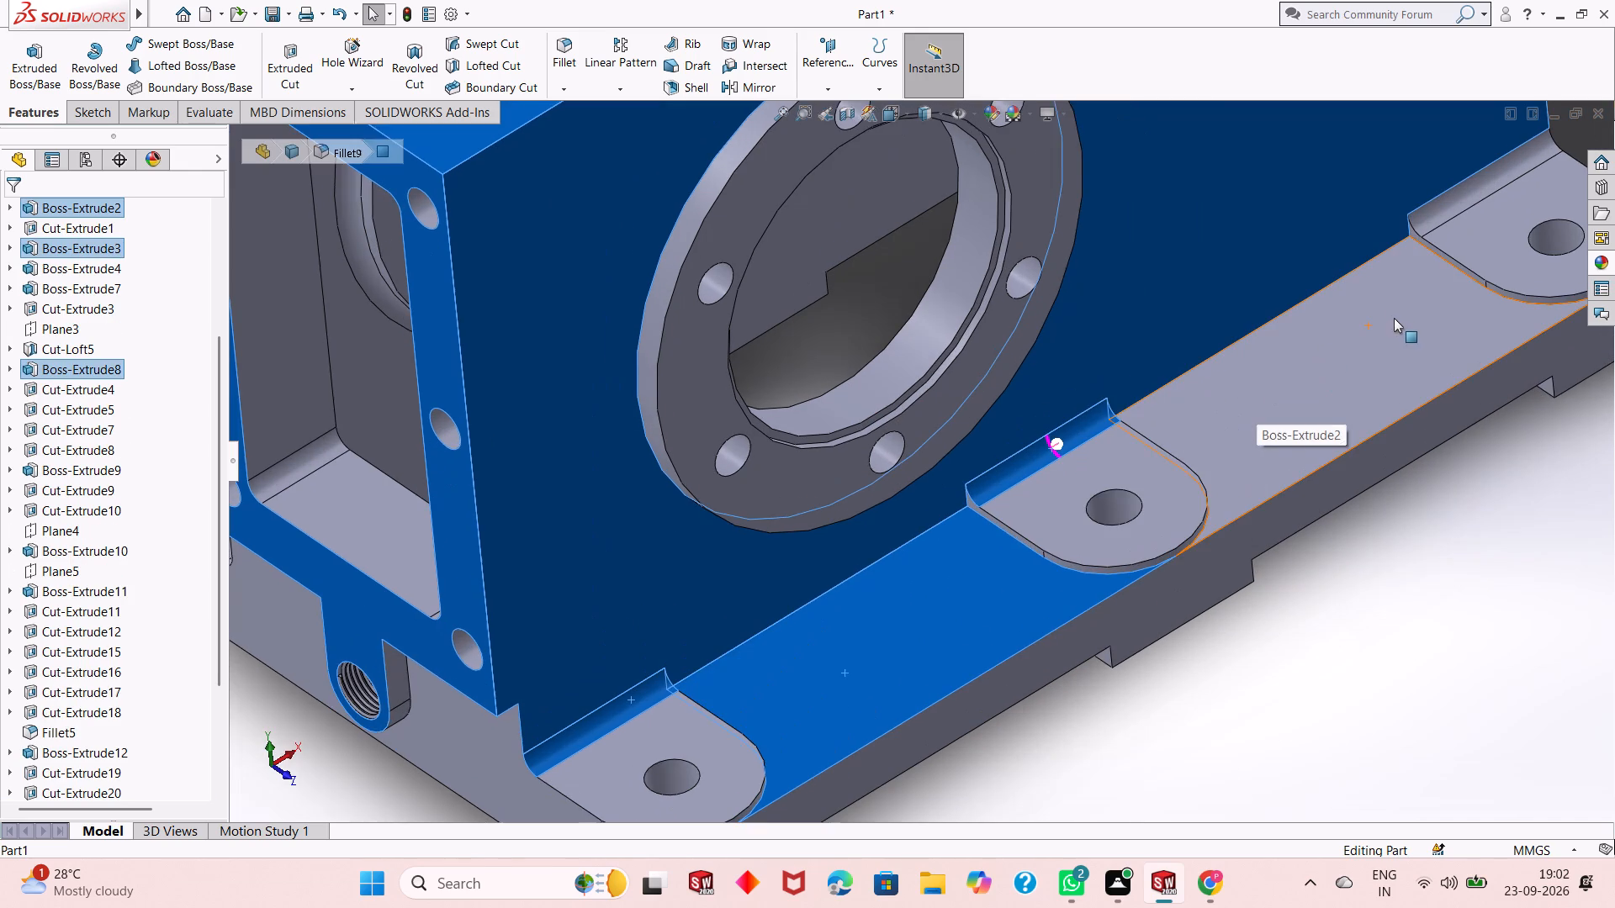
scroll(1394, 318, "down", 1)
left_click(1315, 422, "ctrl")
left_click(1451, 179, "ctrl")
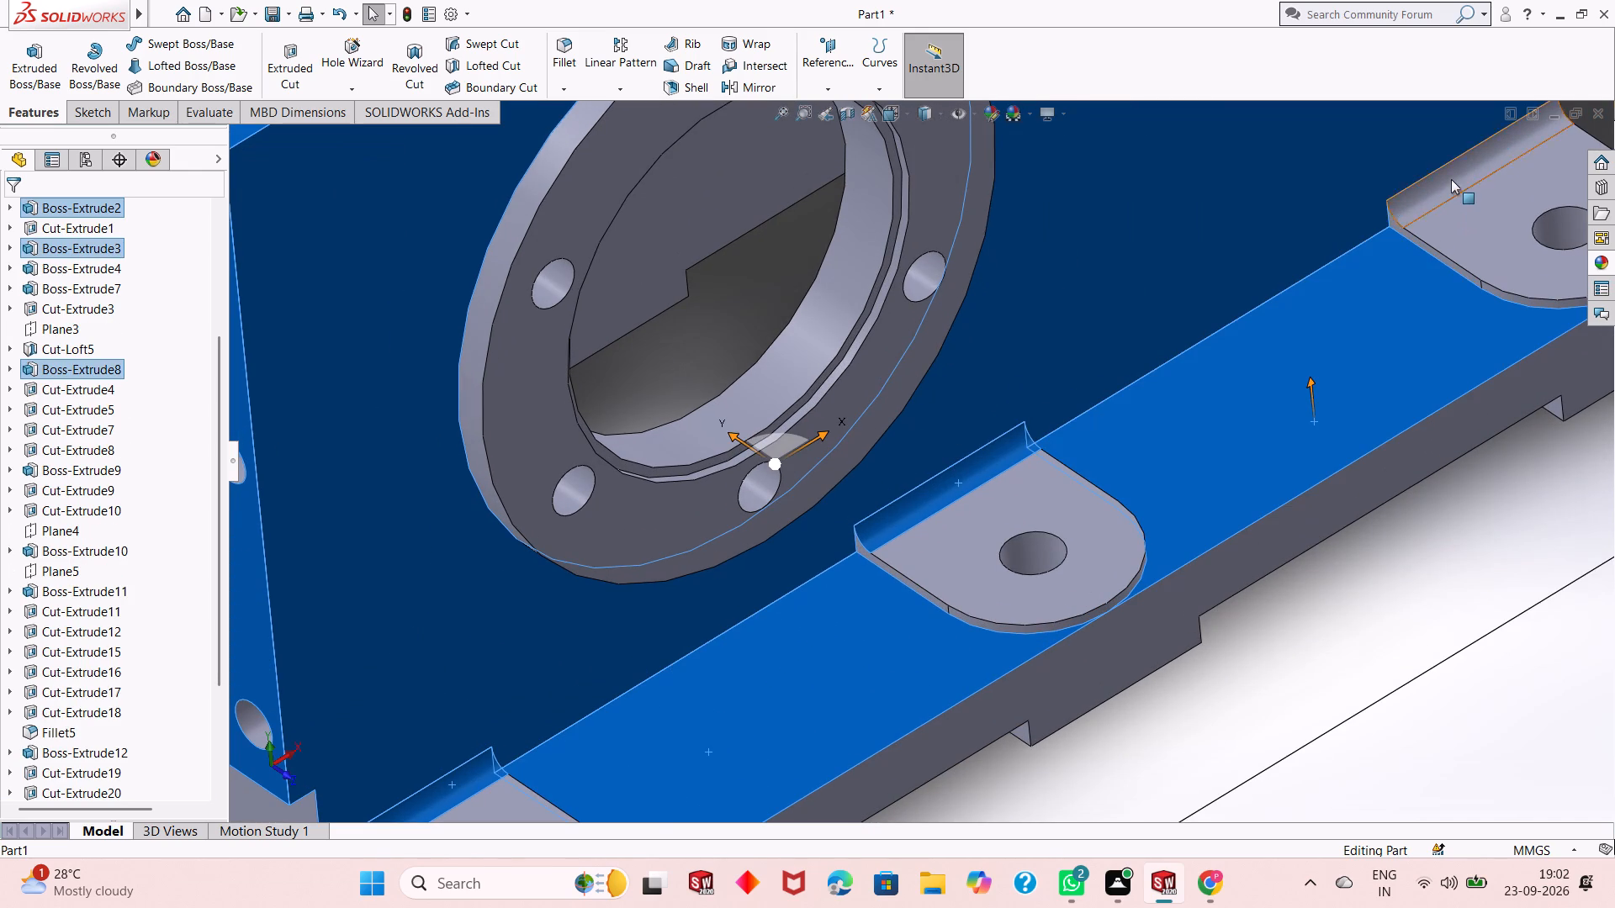
Add the base's long side face, its end face below the end window, and the rounded corner joining them to the selection.
scroll(1211, 472, "up", 2)
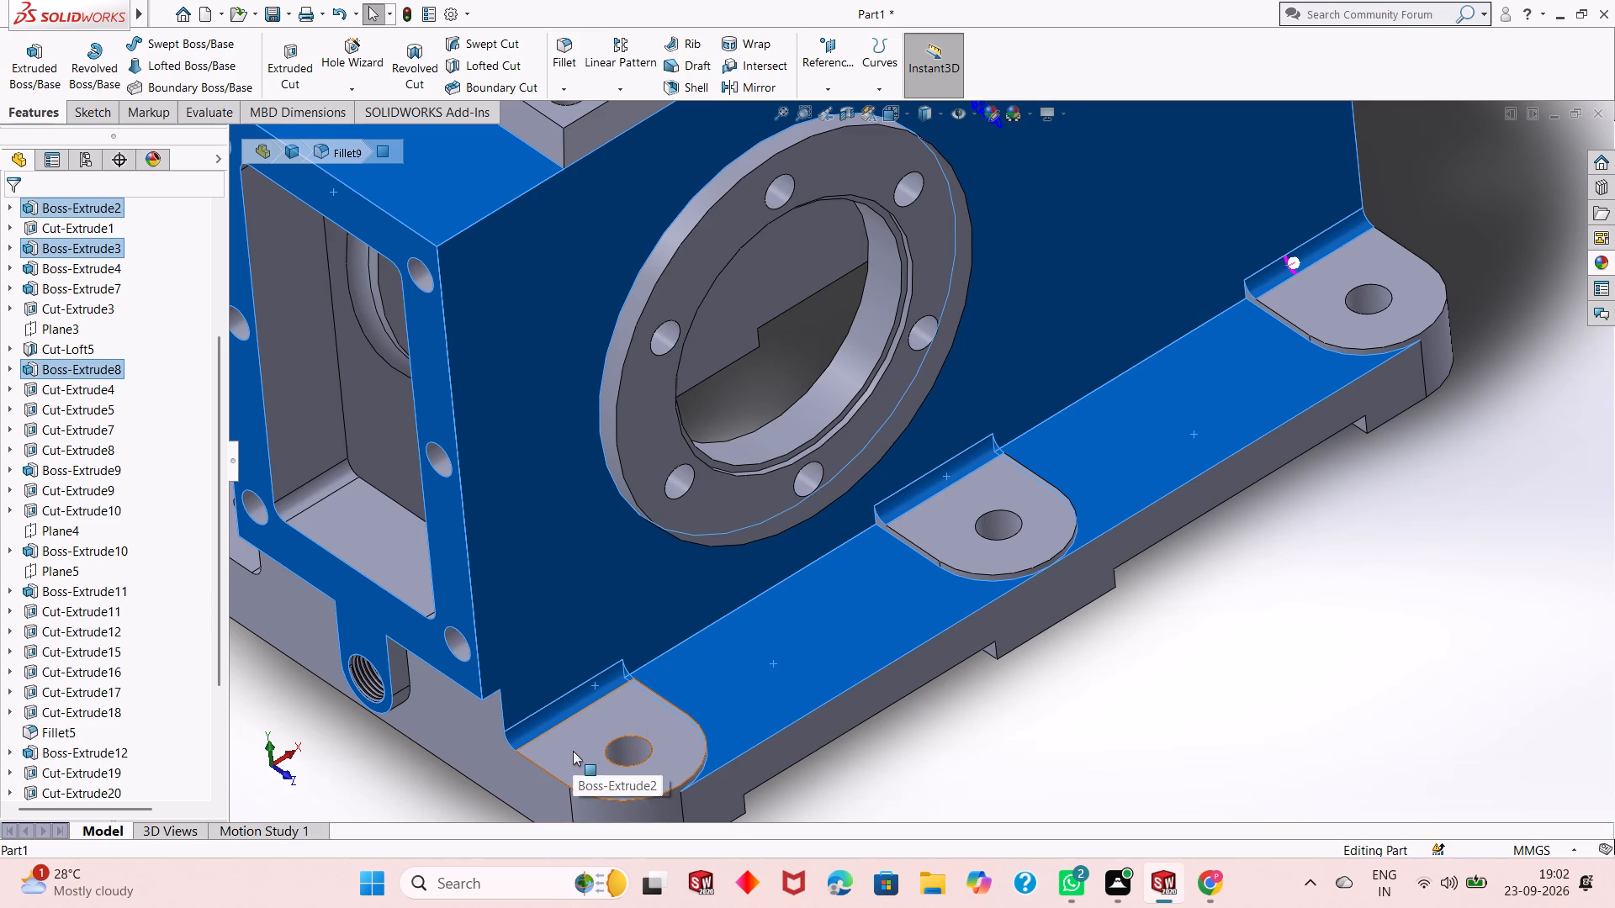
scroll(882, 531, "down", 2)
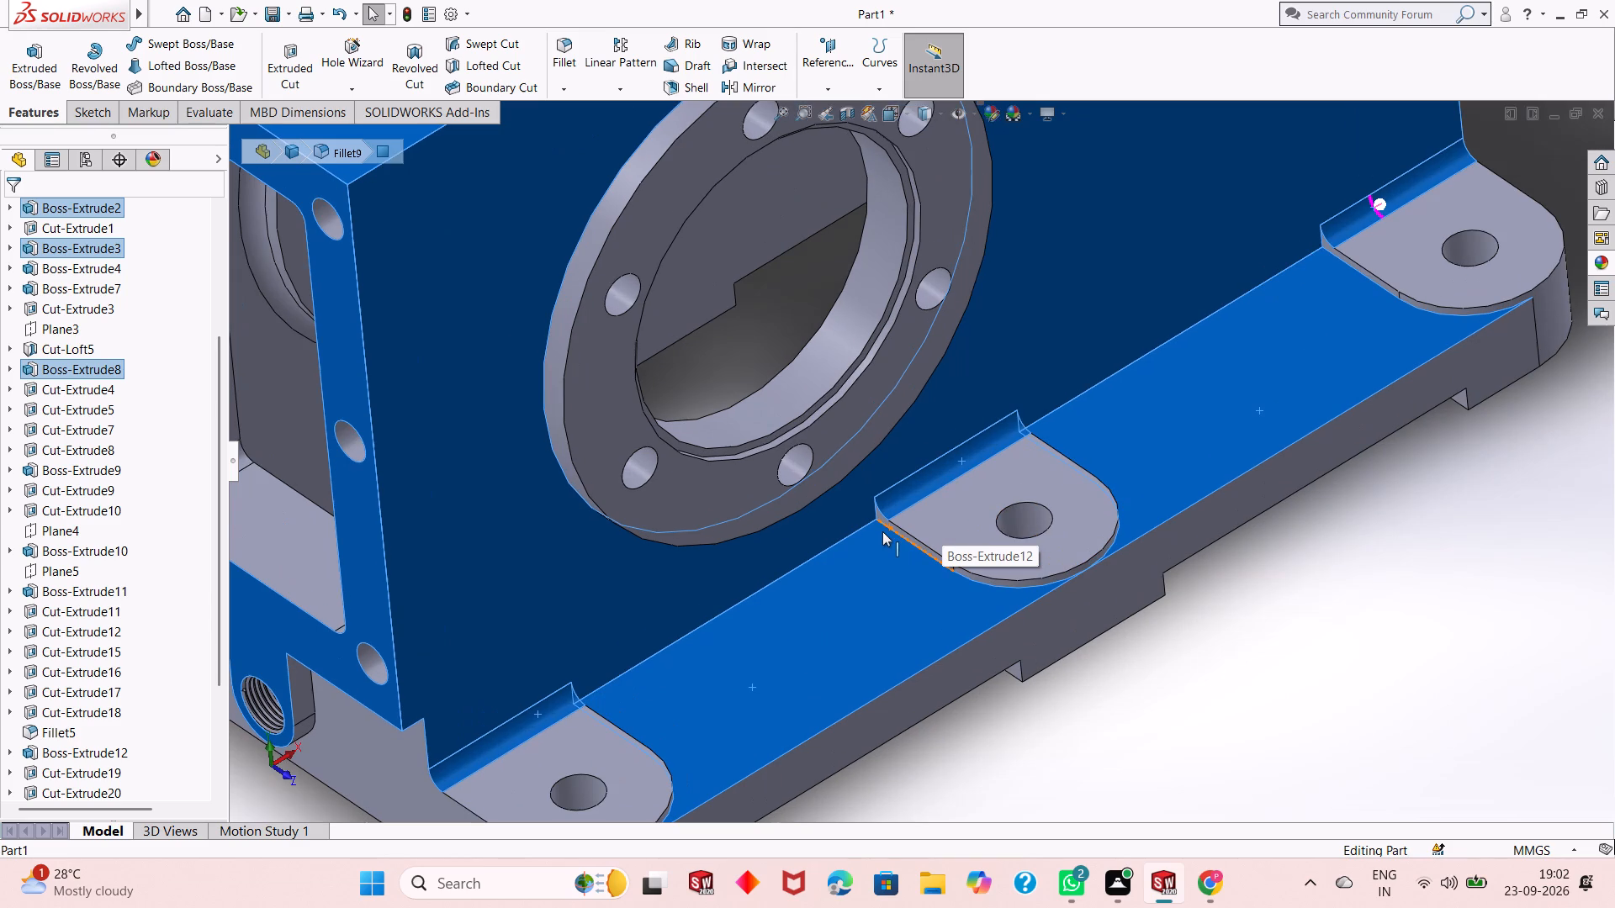
scroll(882, 531, "down", 3)
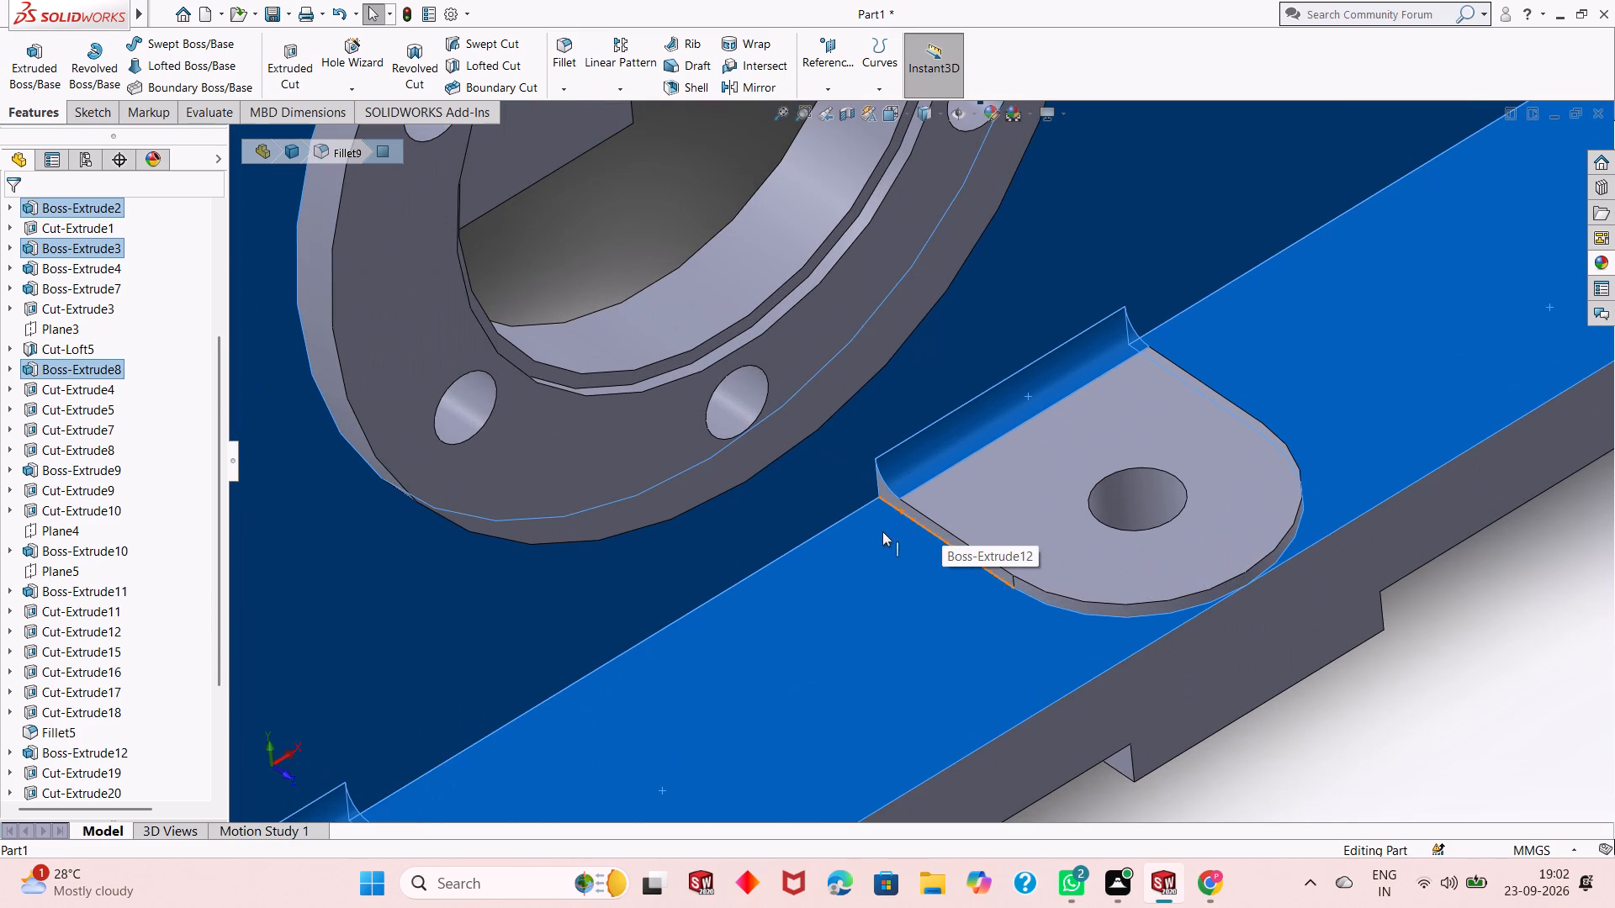
scroll(882, 531, "up", 3)
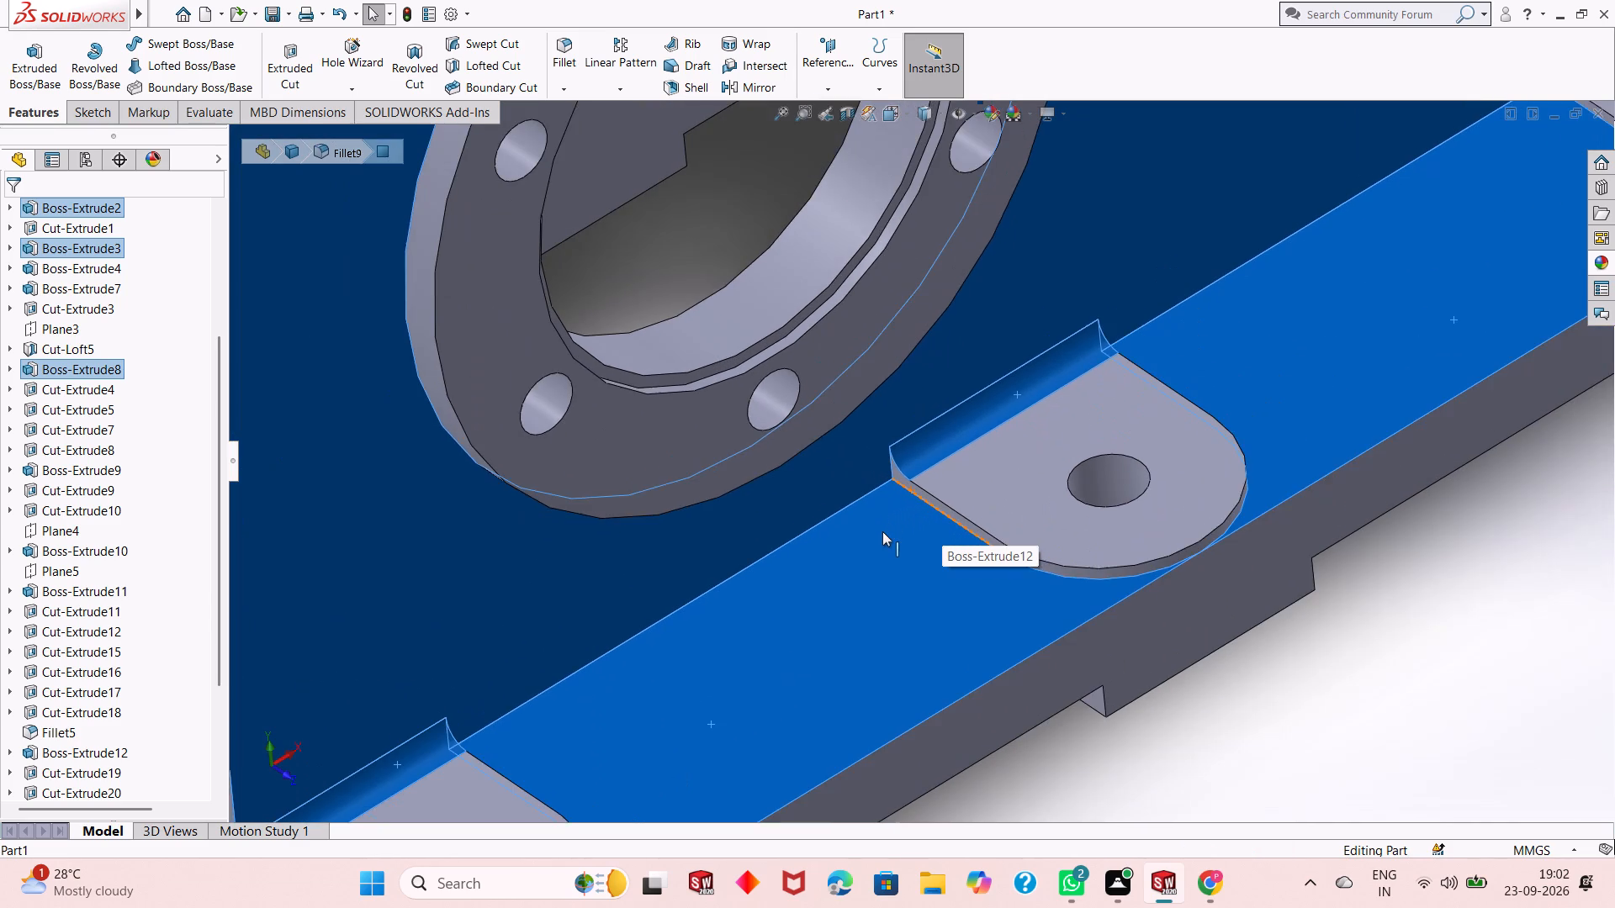
left_click(1121, 604, "ctrl")
scroll(949, 696, "up", 3)
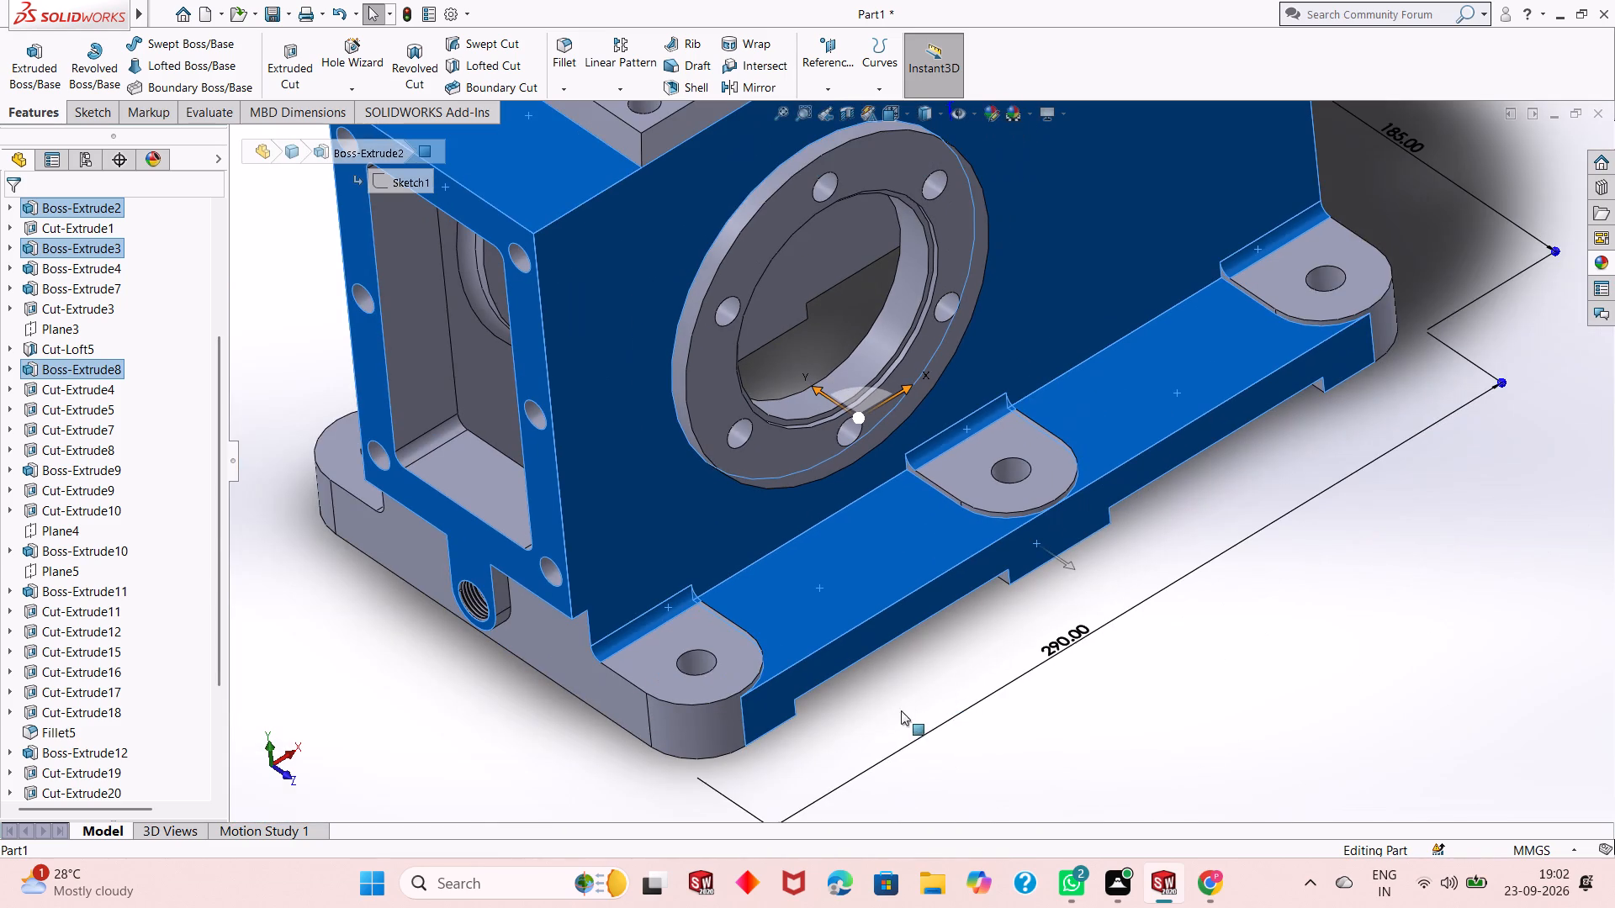
left_click(624, 701, "ctrl")
left_click(724, 731, "ctrl")
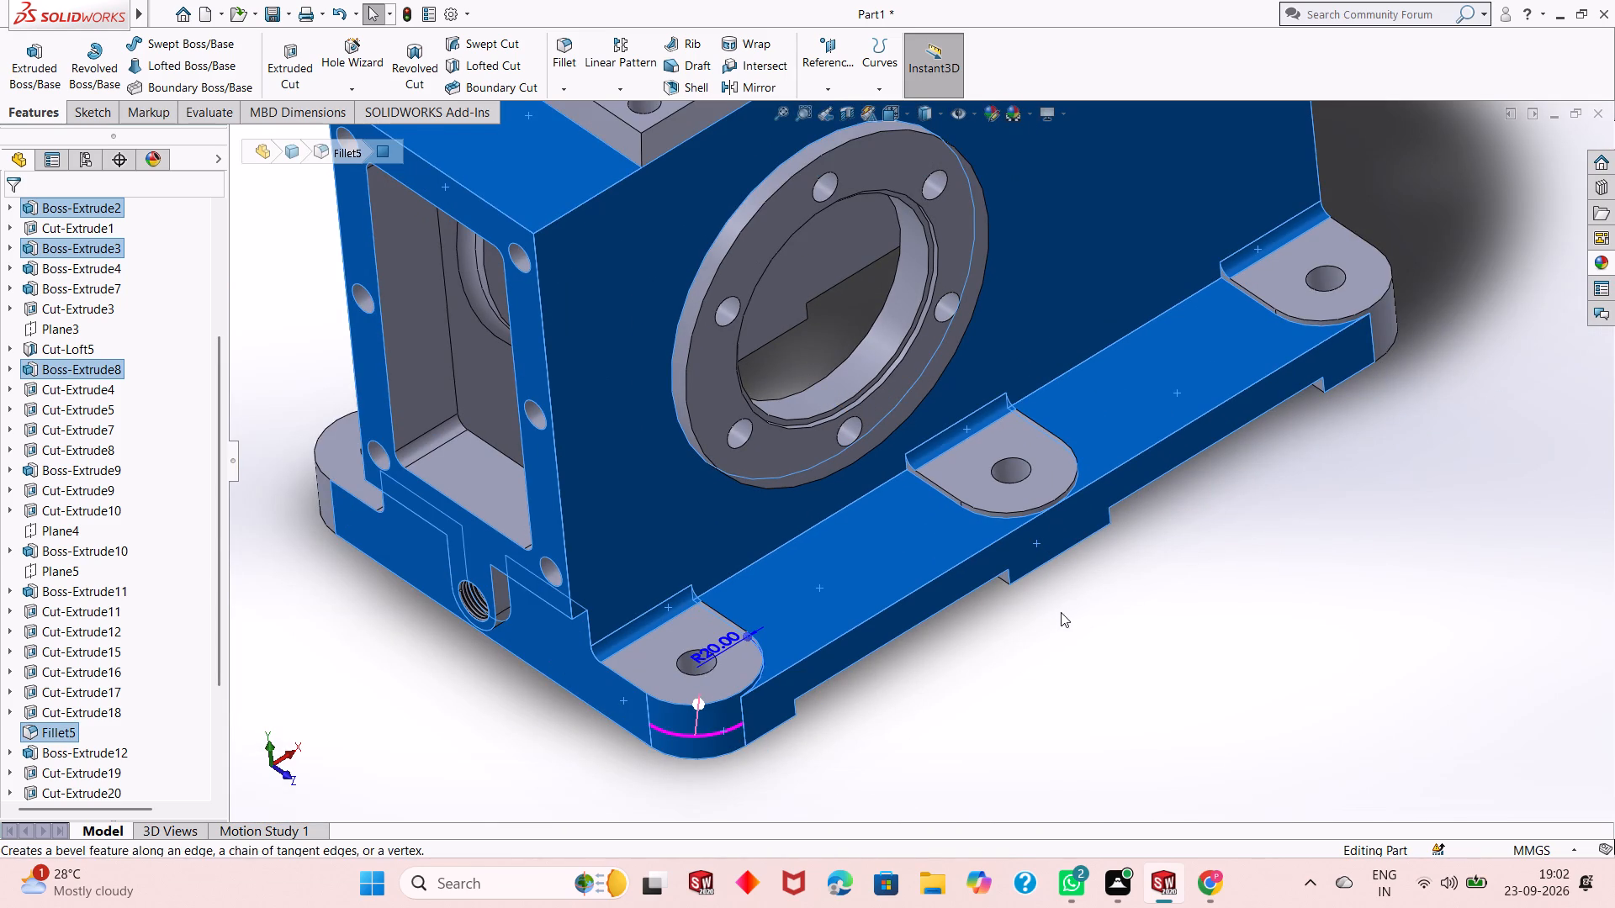
Add the base's end face below the round flange and the two rounded corners beside it to the selection.
middle_click_drag(1061, 615, 910, 450)
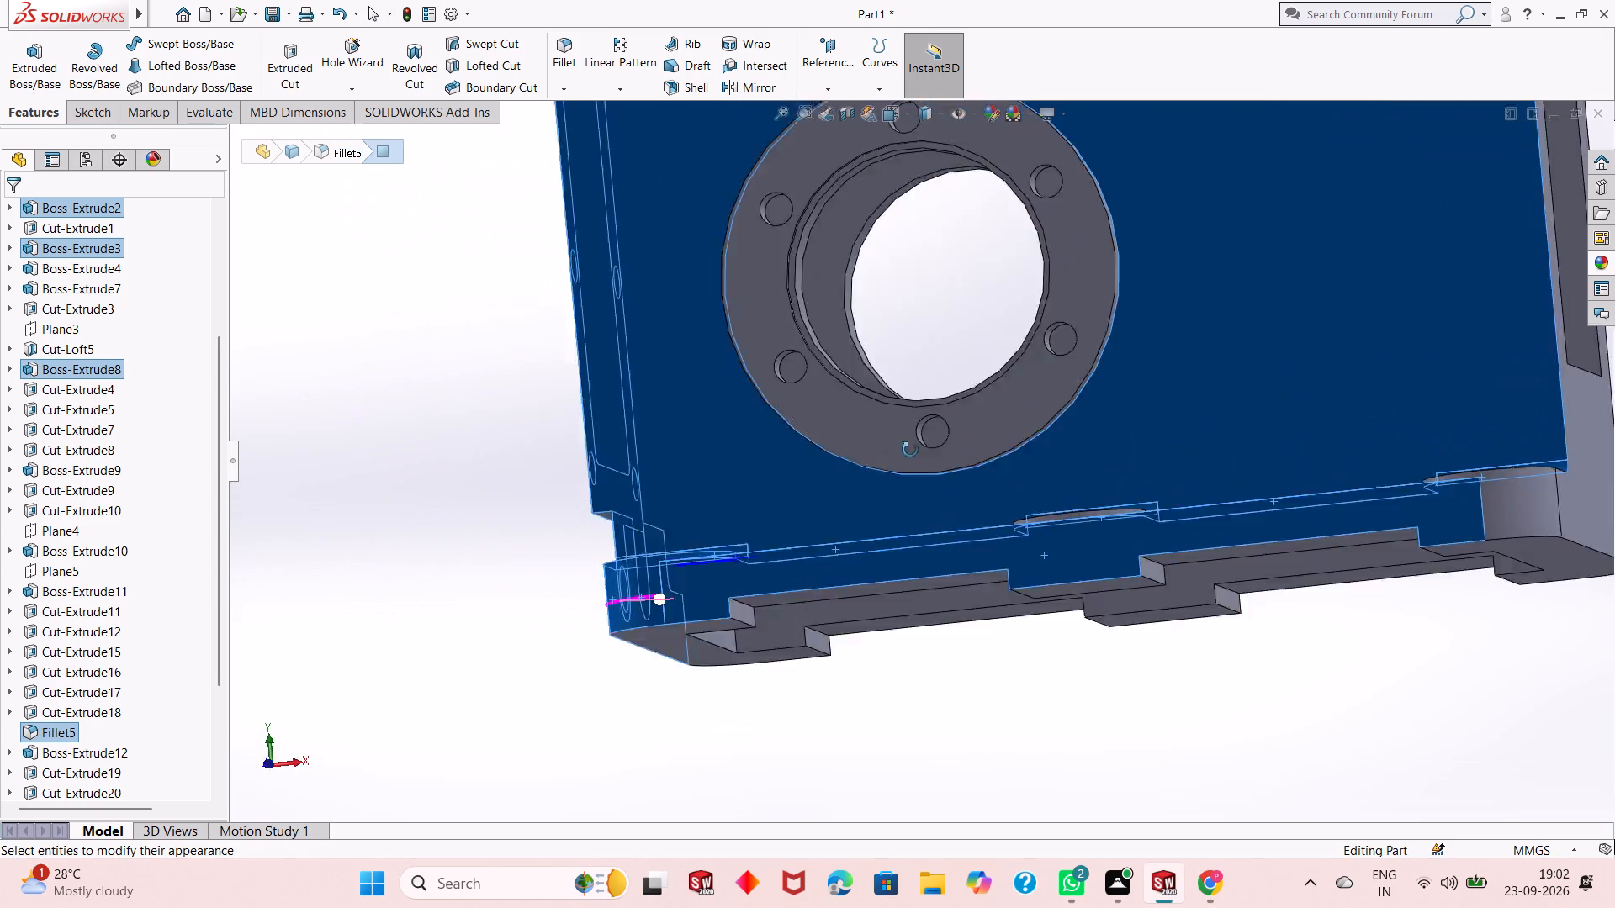
middle_click_drag(910, 450, 794, 521)
scroll(971, 621, "up", 3)
middle_click_drag(1080, 616, 1094, 601)
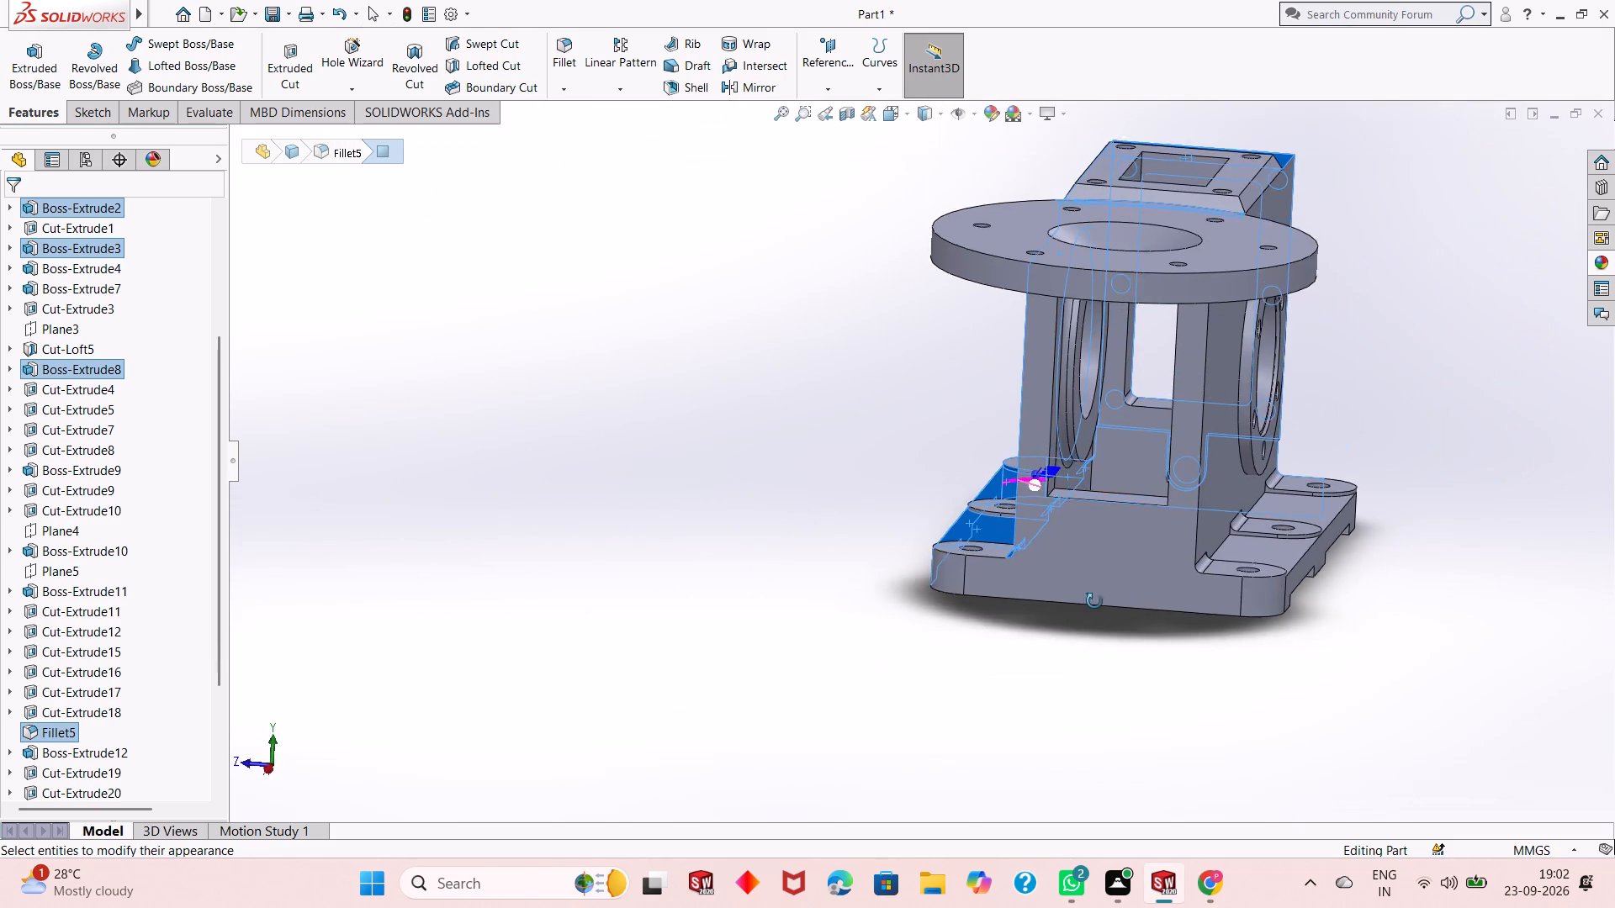
middle_click_drag(1094, 601, 1165, 634)
left_click(1201, 562, "ctrl")
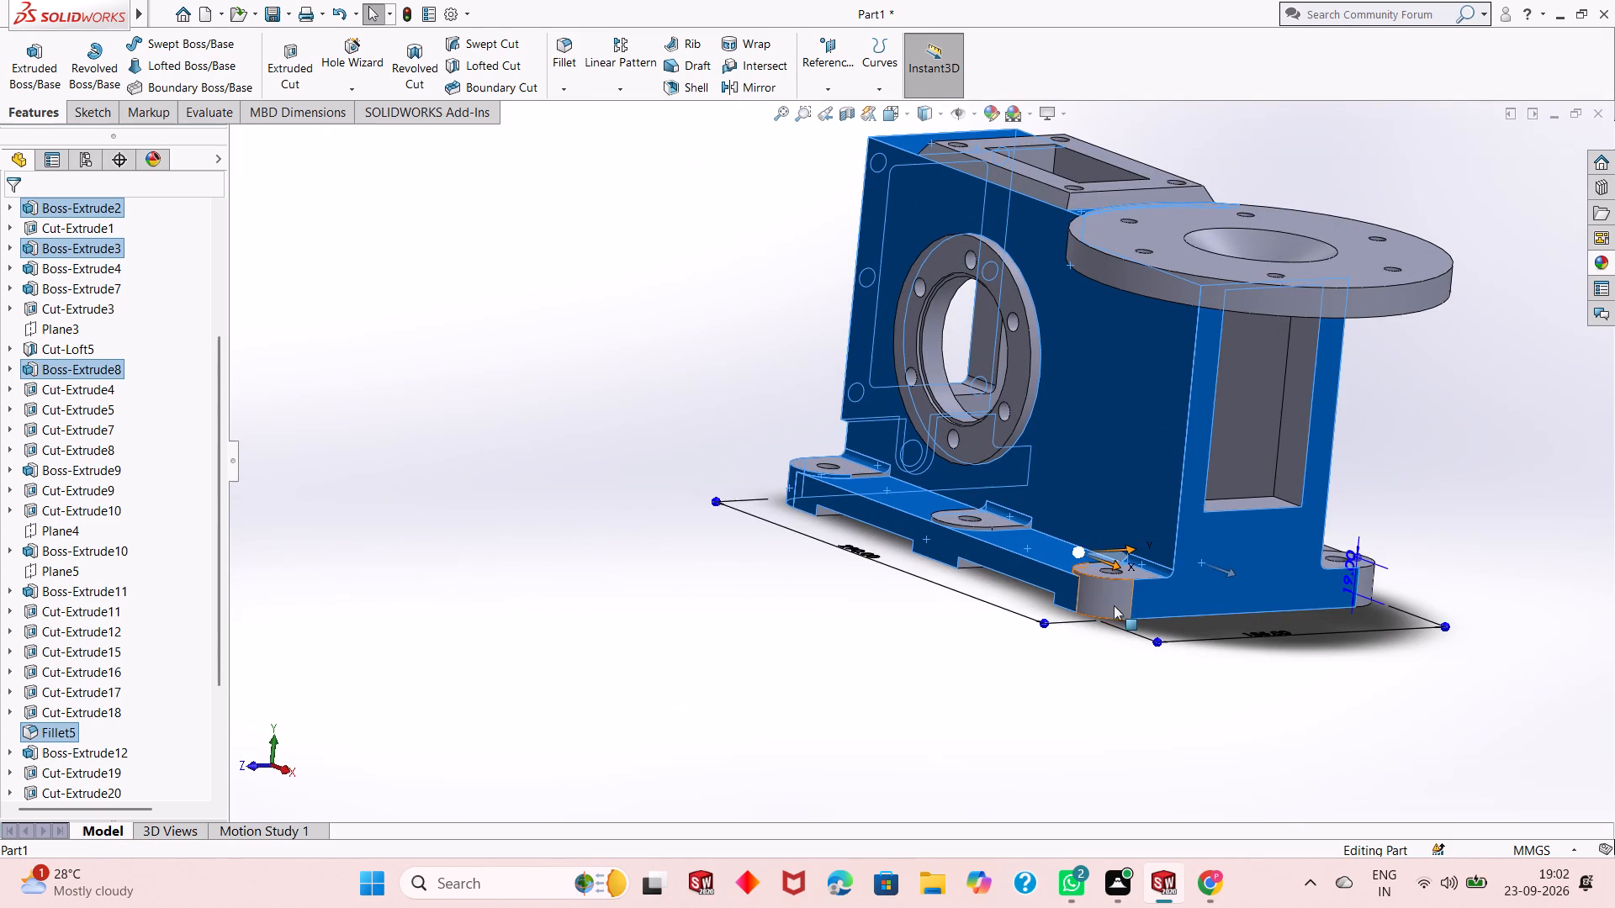
left_click(1114, 605, "ctrl")
left_click(1369, 587, "ctrl")
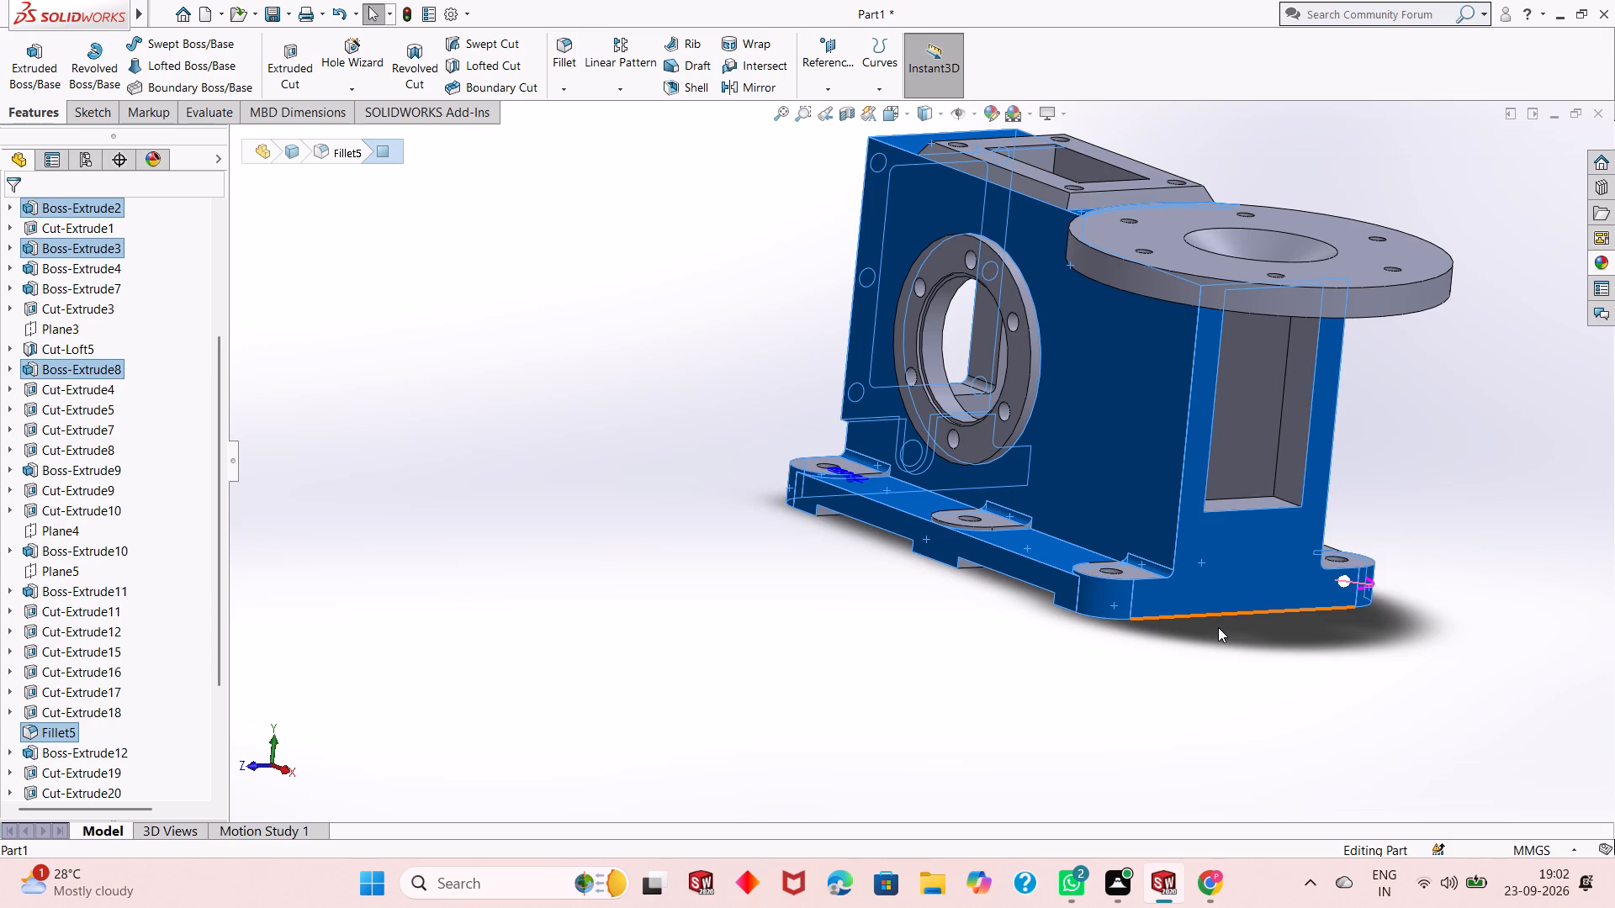
Add the opposite side wall, its first two mounting lug fillets and the two base top faces between the lugs to the selection.
middle_click_drag(1227, 601, 1140, 525)
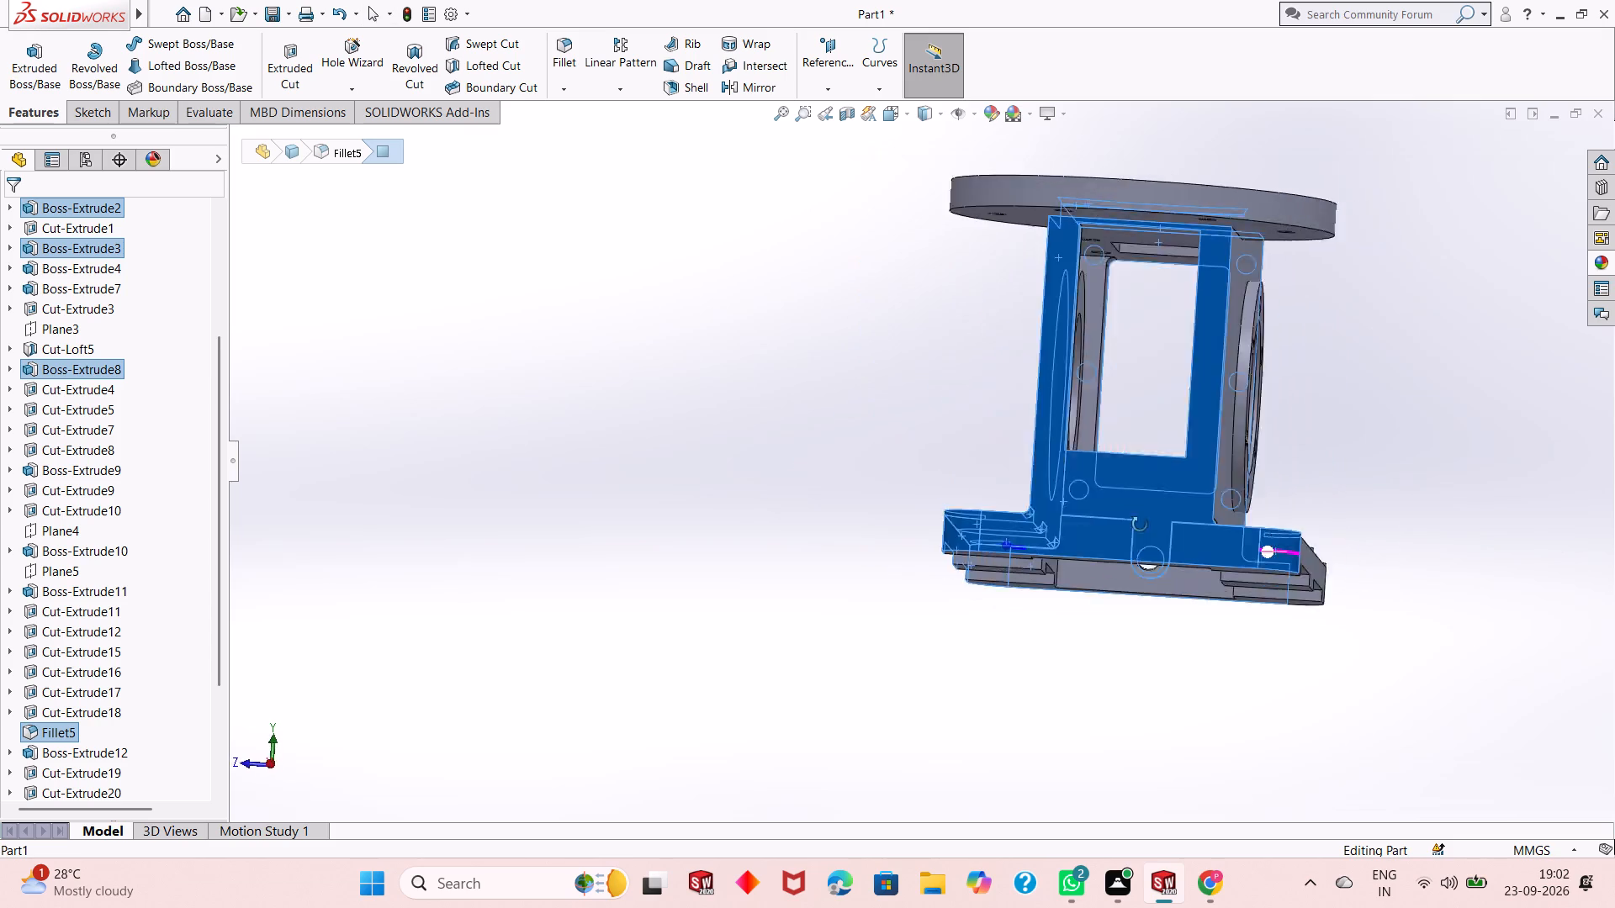
middle_click_drag(1140, 525, 868, 663)
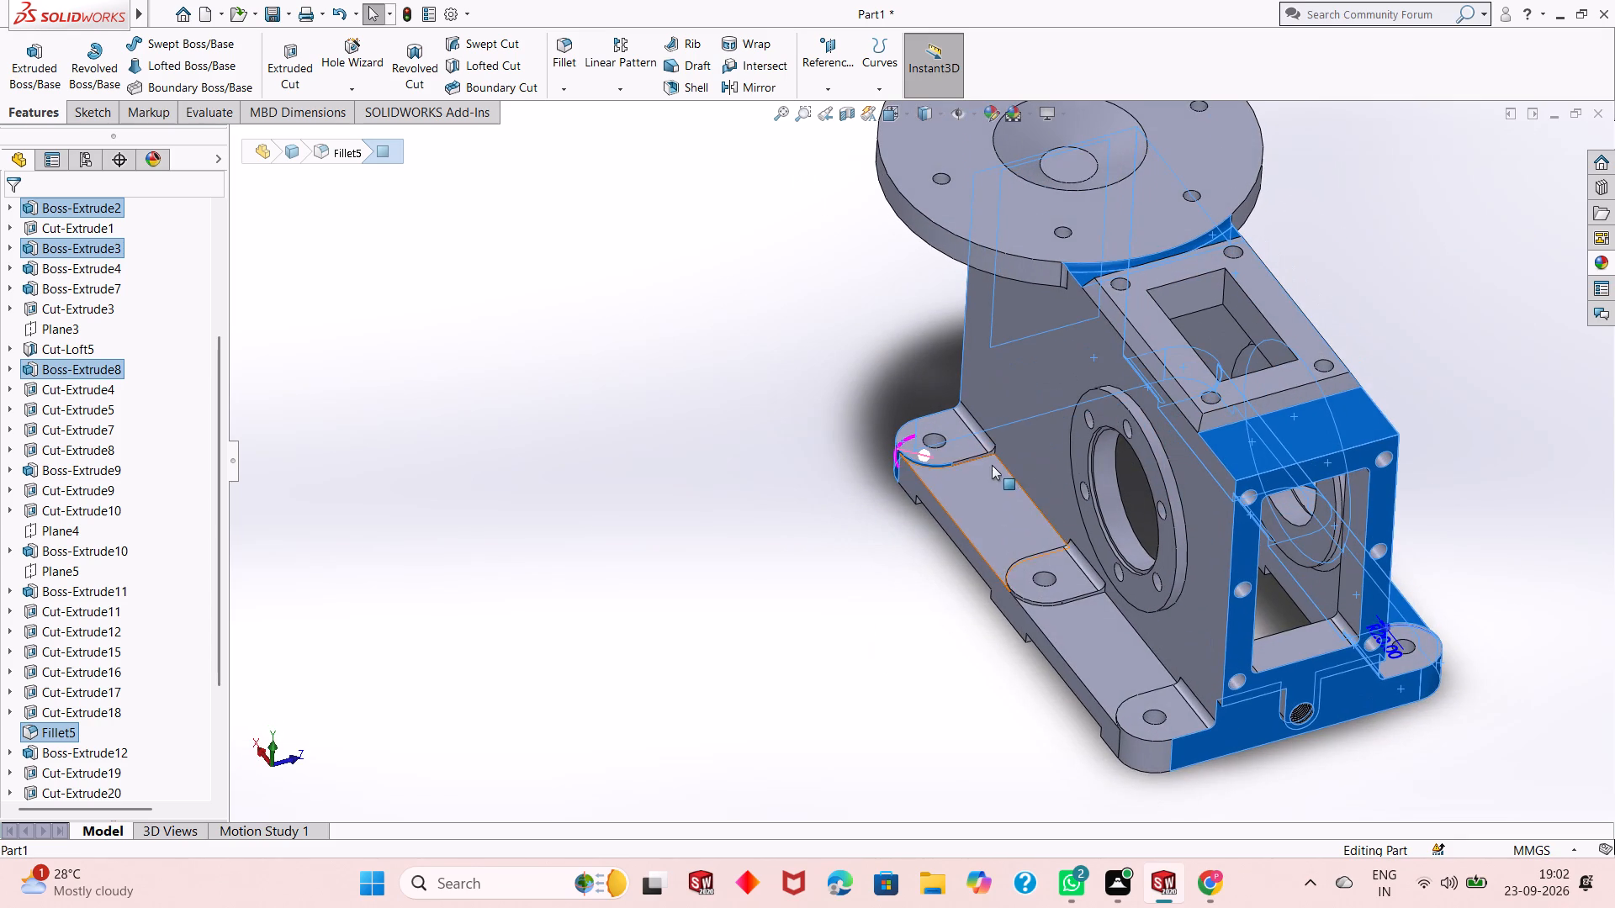
scroll(992, 465, "down", 6)
left_click(1094, 411, "ctrl")
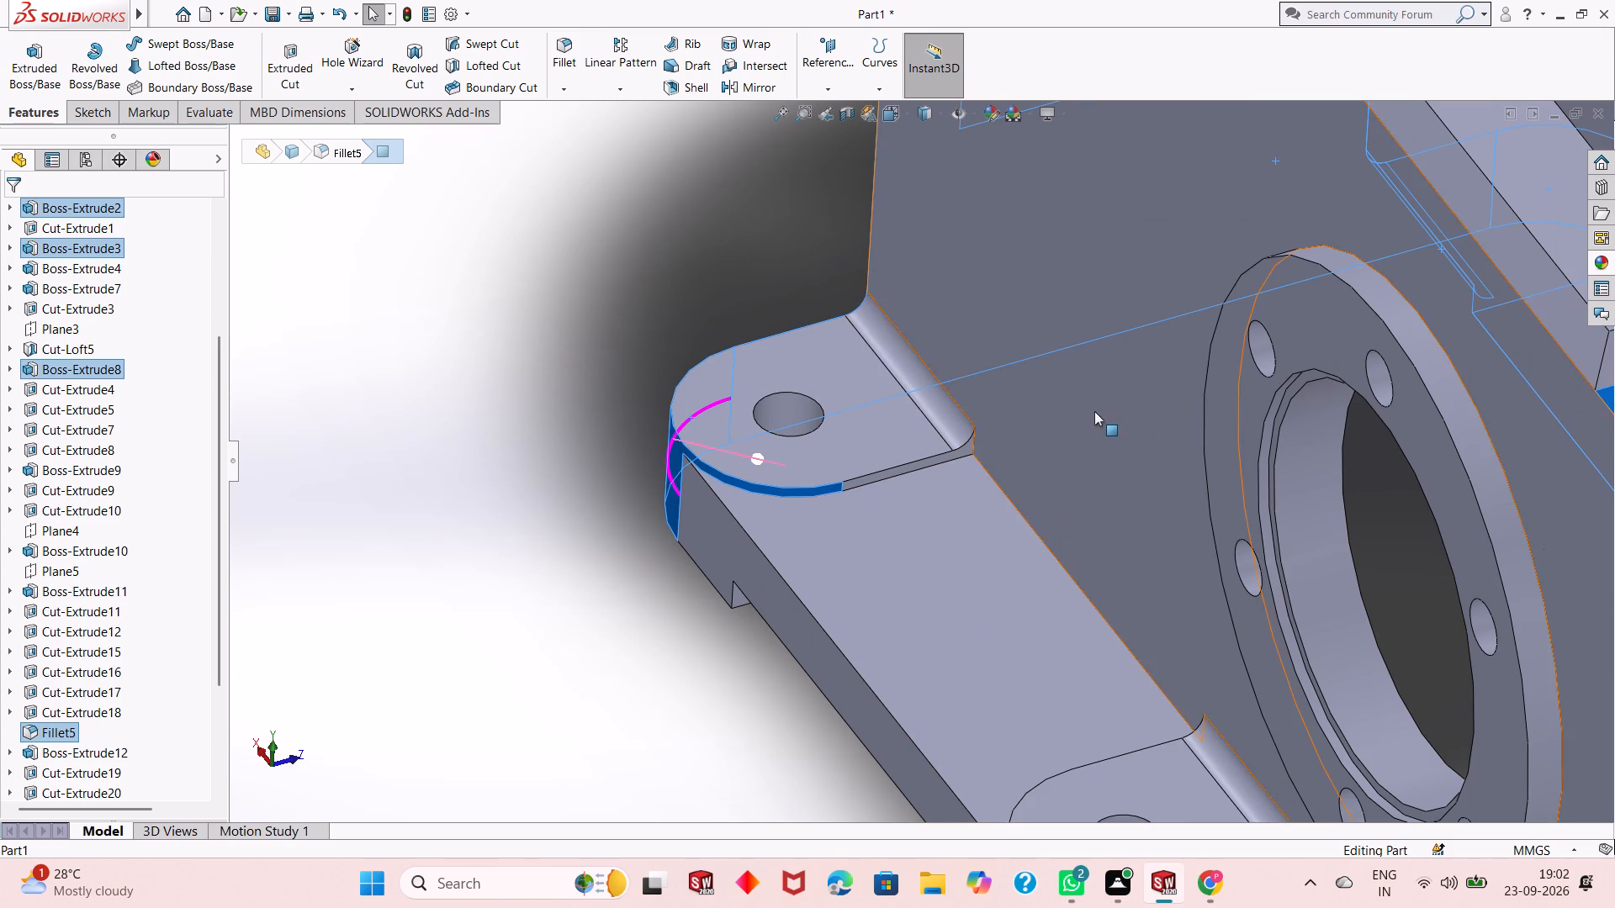
left_click(950, 420, "ctrl")
scroll(1034, 502, "up", 5)
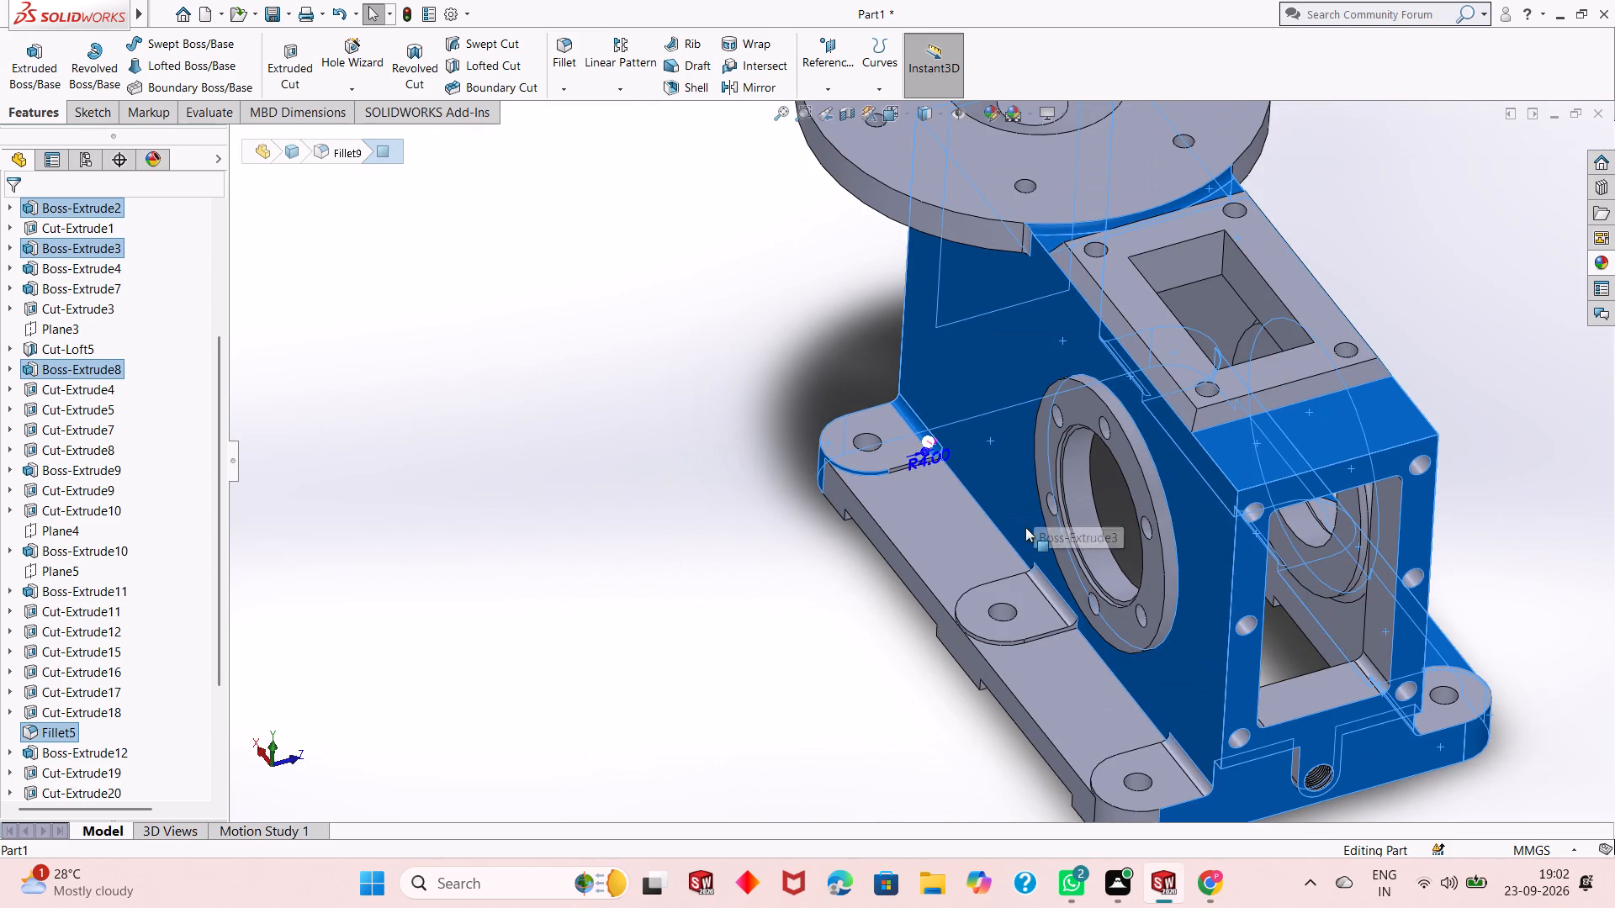
left_click(931, 546, "ctrl")
scroll(1074, 689, "down", 7)
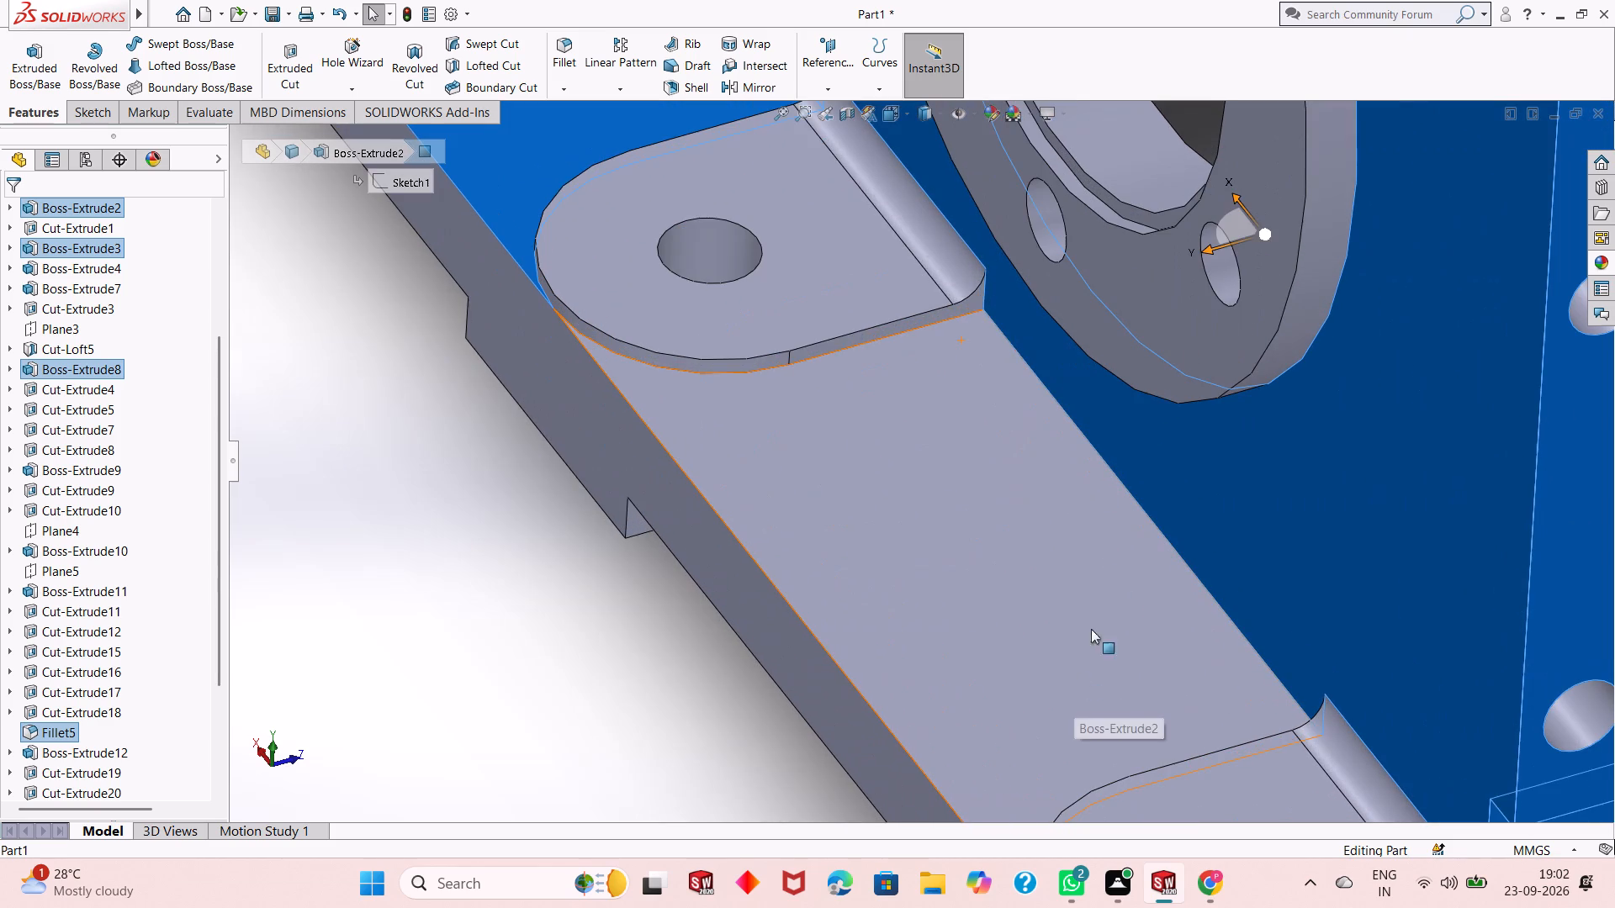
left_click(946, 264, "ctrl")
left_click(972, 414, "ctrl")
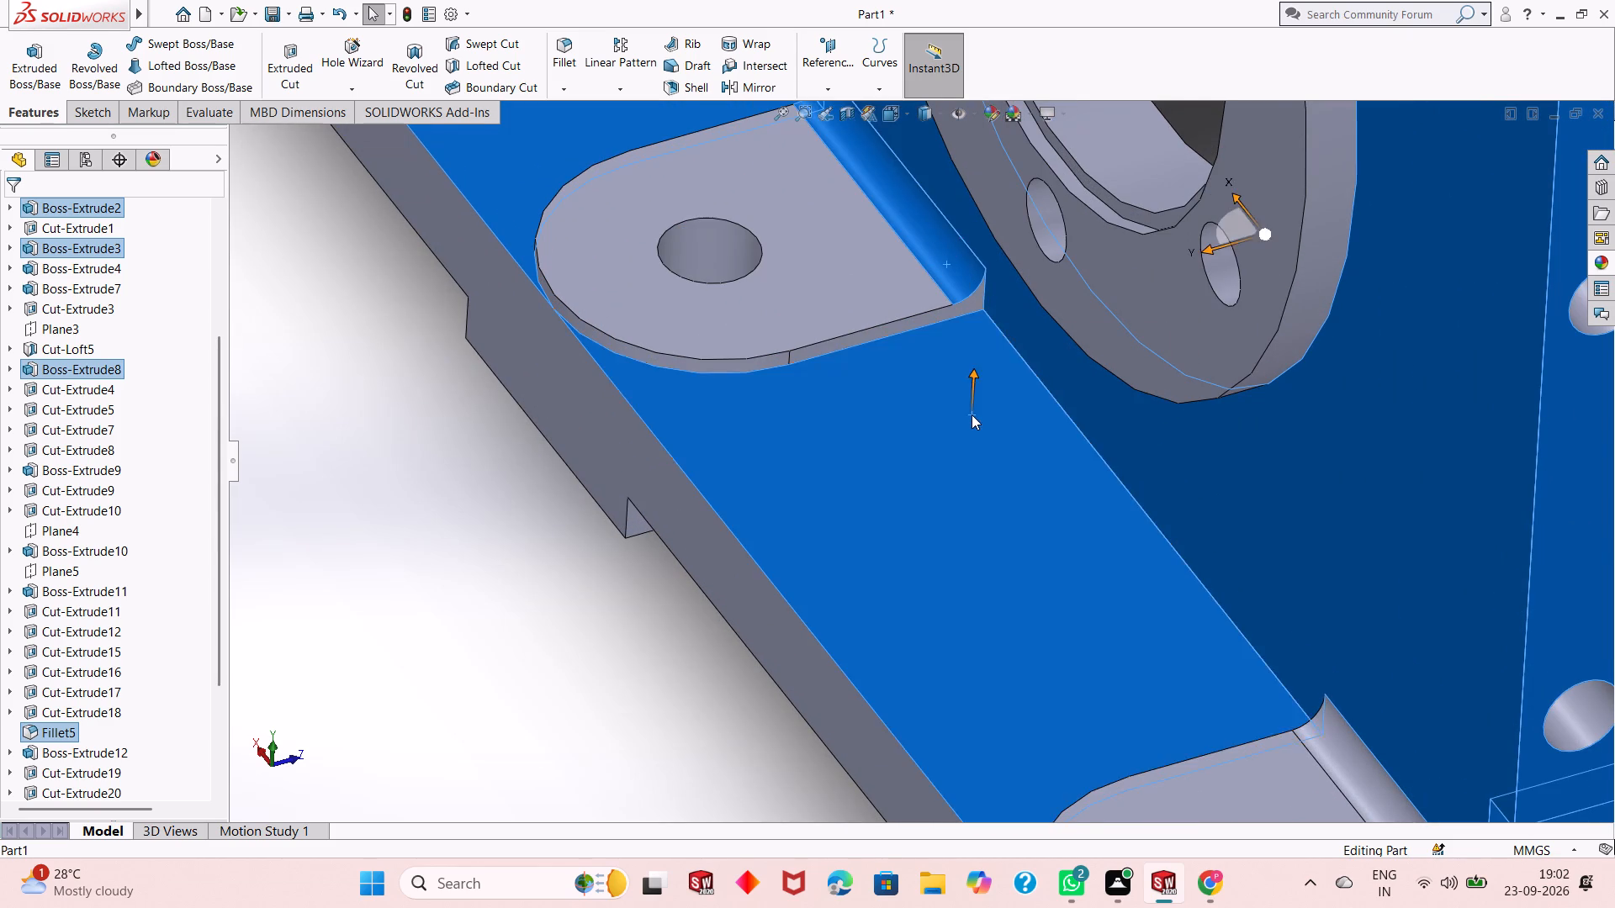
Add the remaining lug fillet, the base's rounded corner next to it and the adjoining long side face to the selection.
scroll(971, 414, "up", 4)
scroll(1108, 657, "down", 4)
left_click(1191, 611, "ctrl")
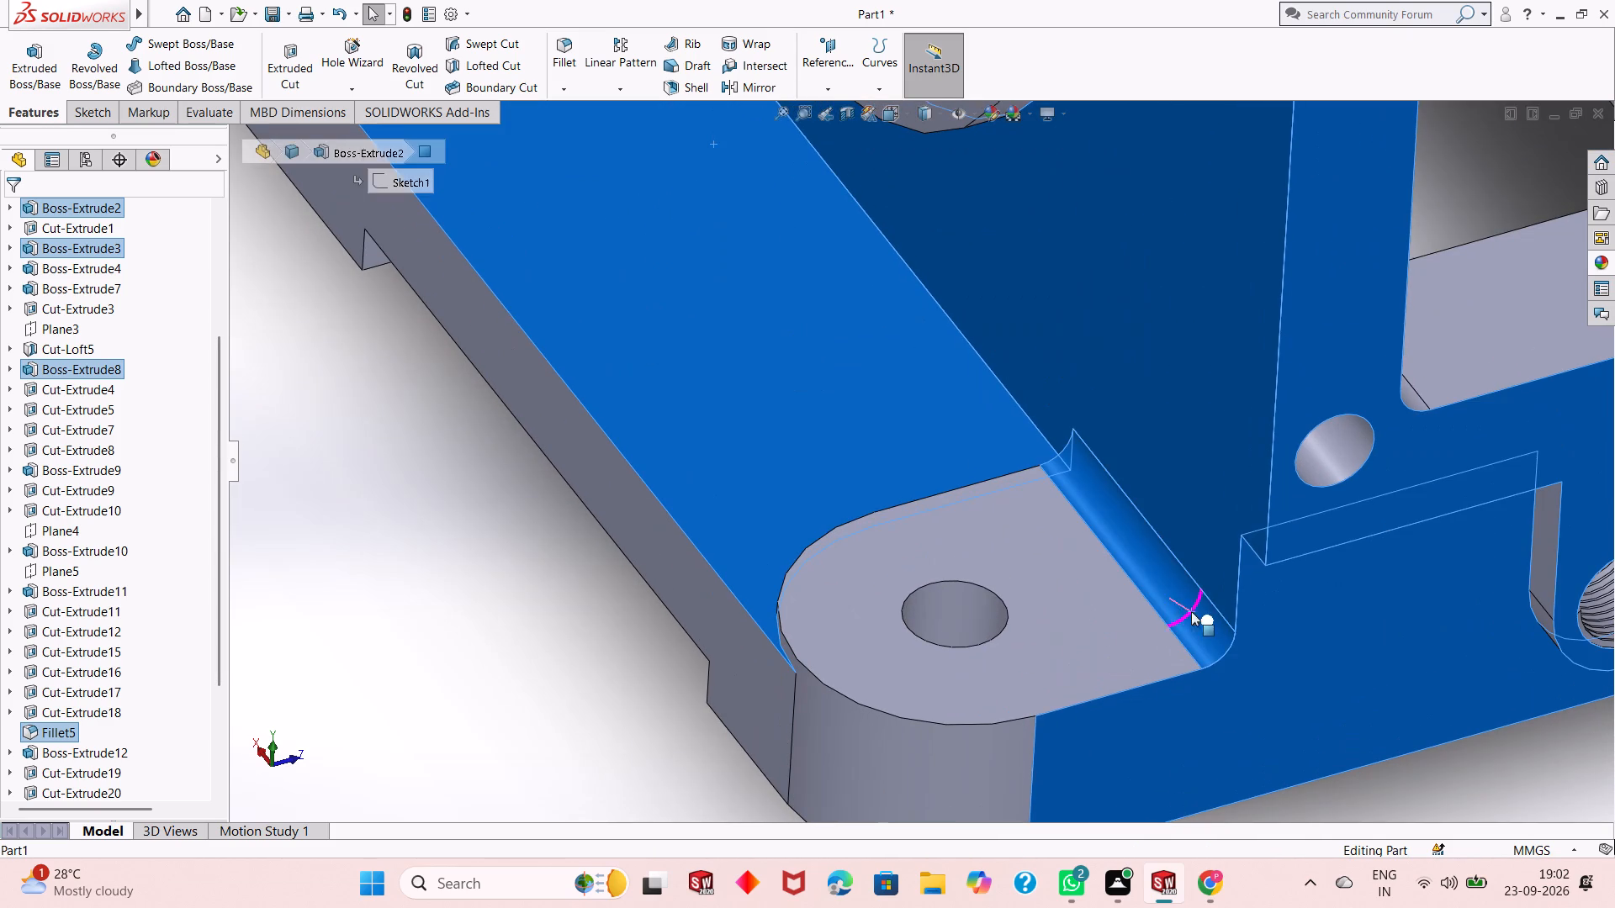
left_click(966, 767, "ctrl")
left_click(765, 680, "ctrl")
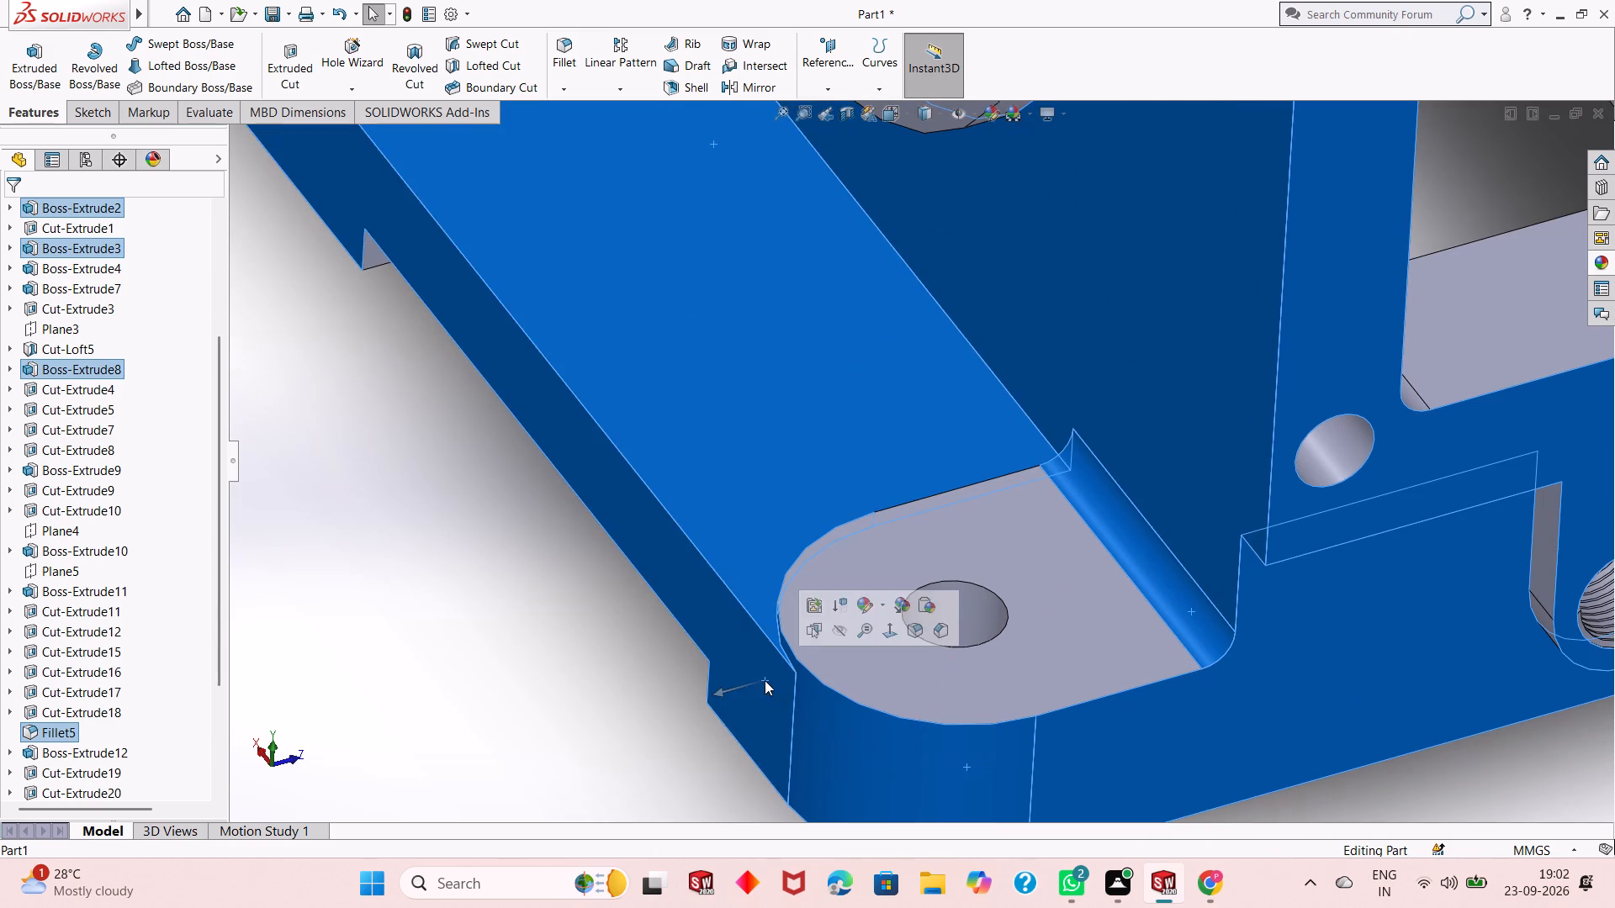
scroll(765, 680, "up", 7)
scroll(1044, 404, "up", 2)
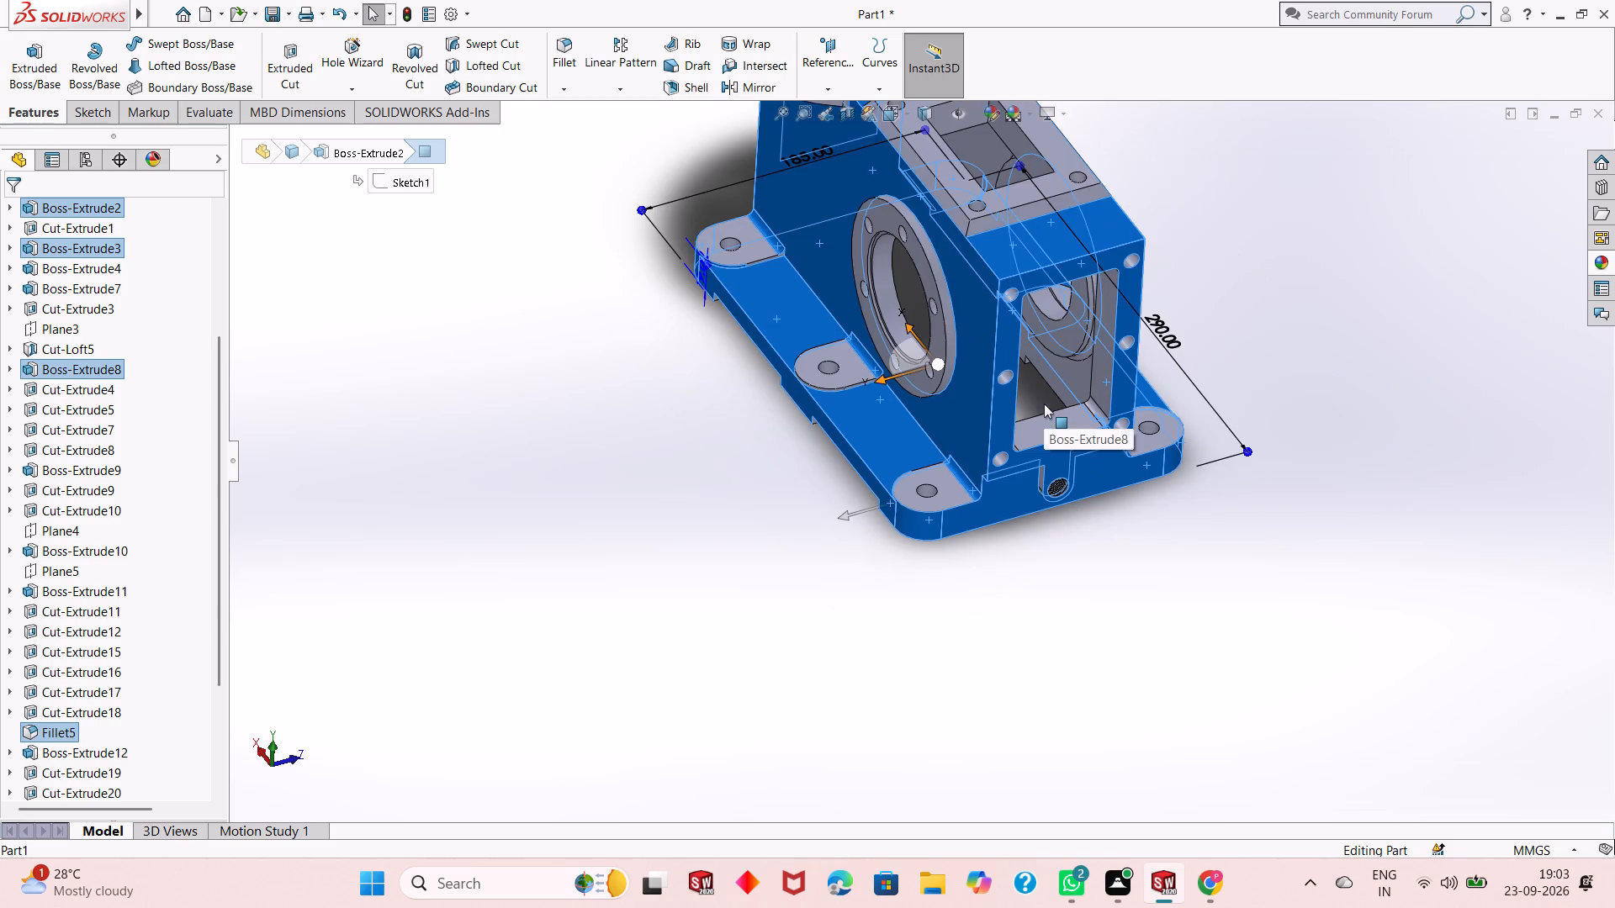
Add this side ring's outer rim and the rectangular window frame's adjacent long and end side faces to the selection.
scroll(1064, 246, "up", 1)
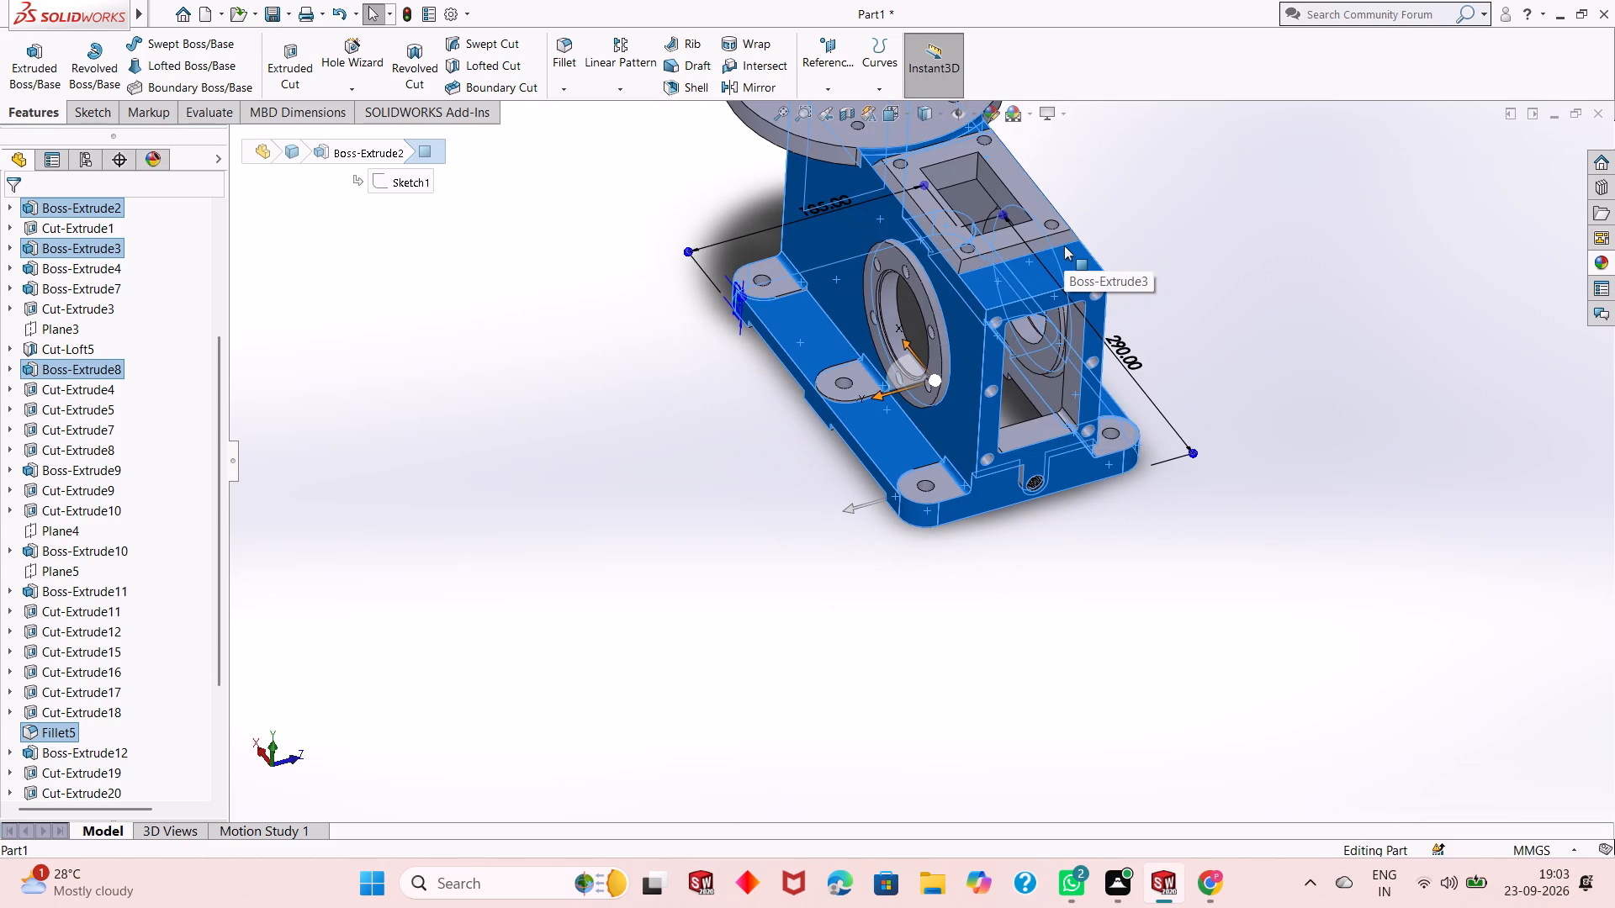
scroll(956, 319, "down", 3)
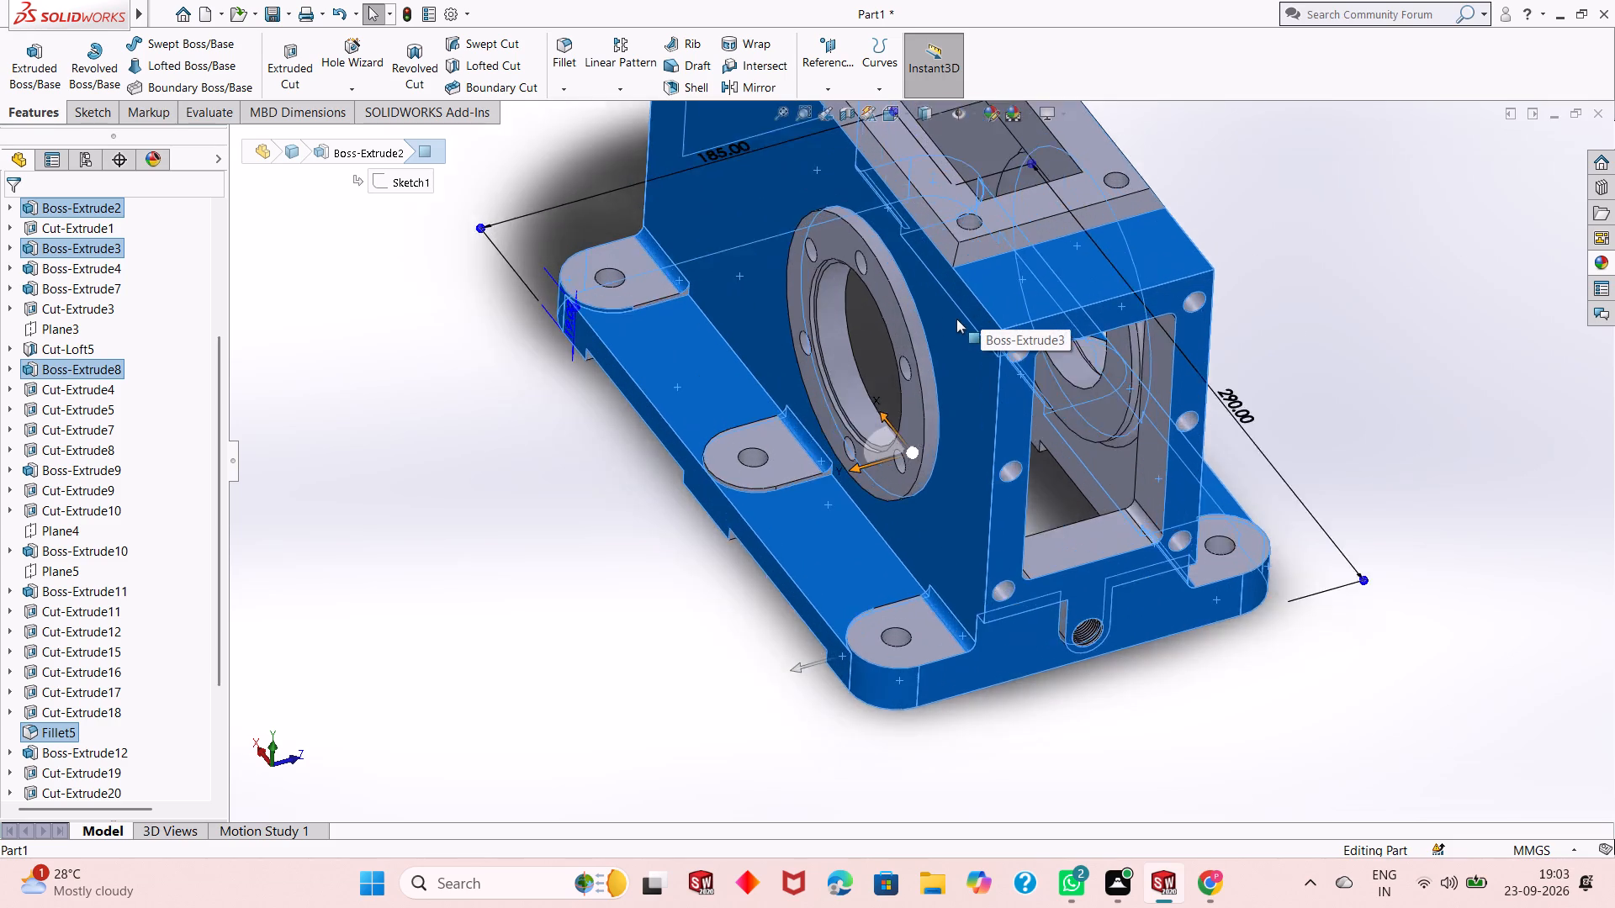
scroll(956, 319, "down", 9)
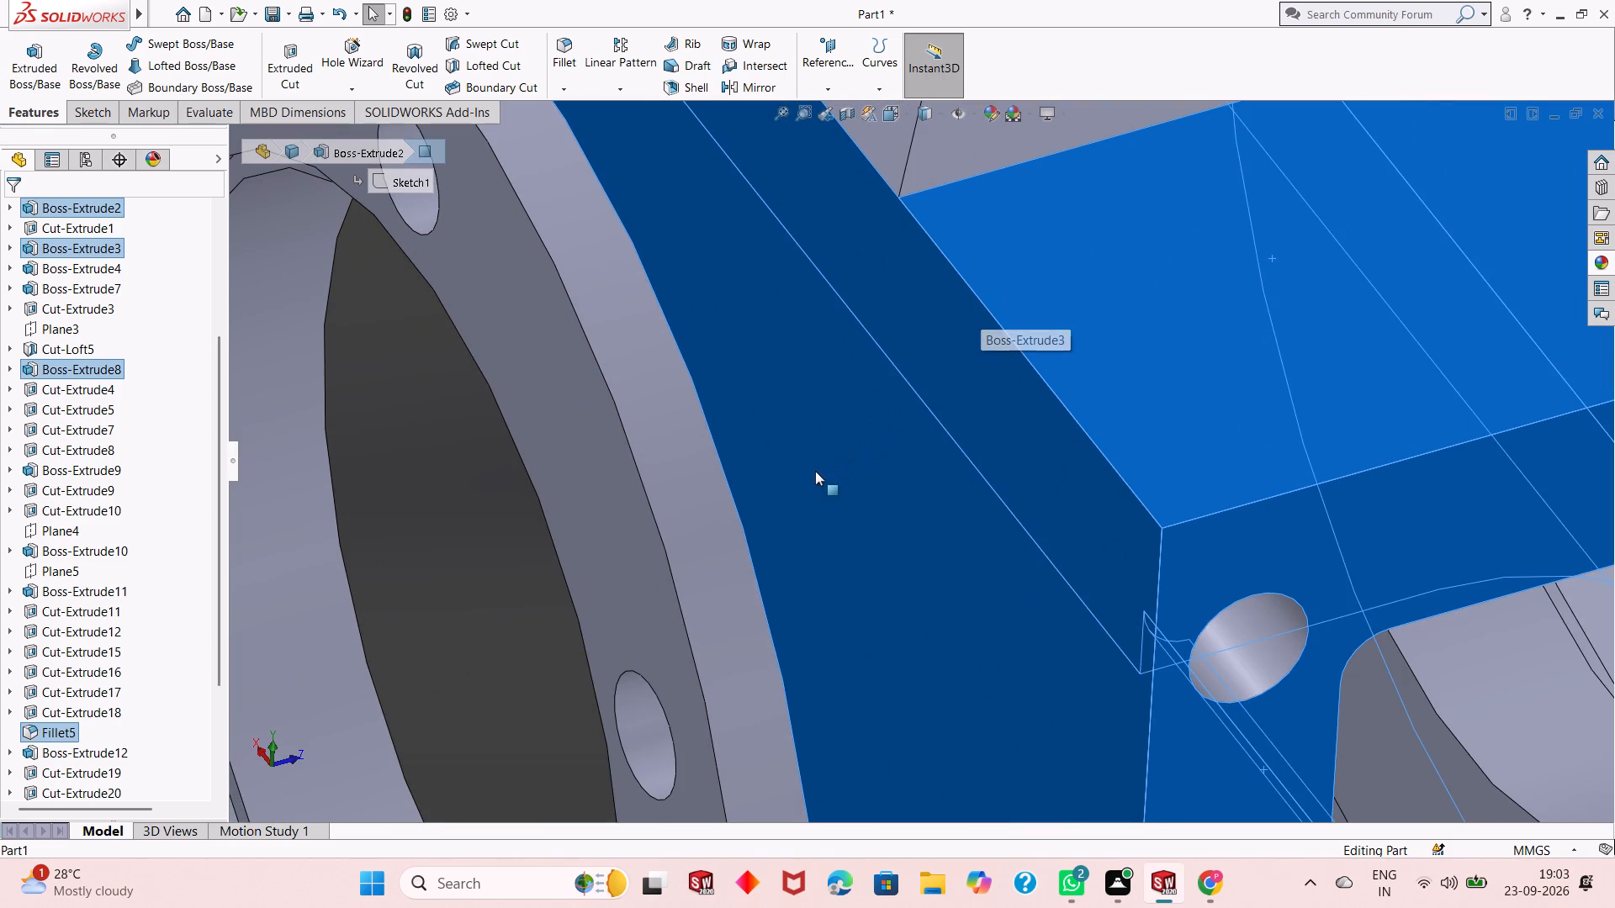
left_click(705, 509, "ctrl")
scroll(705, 509, "up", 3)
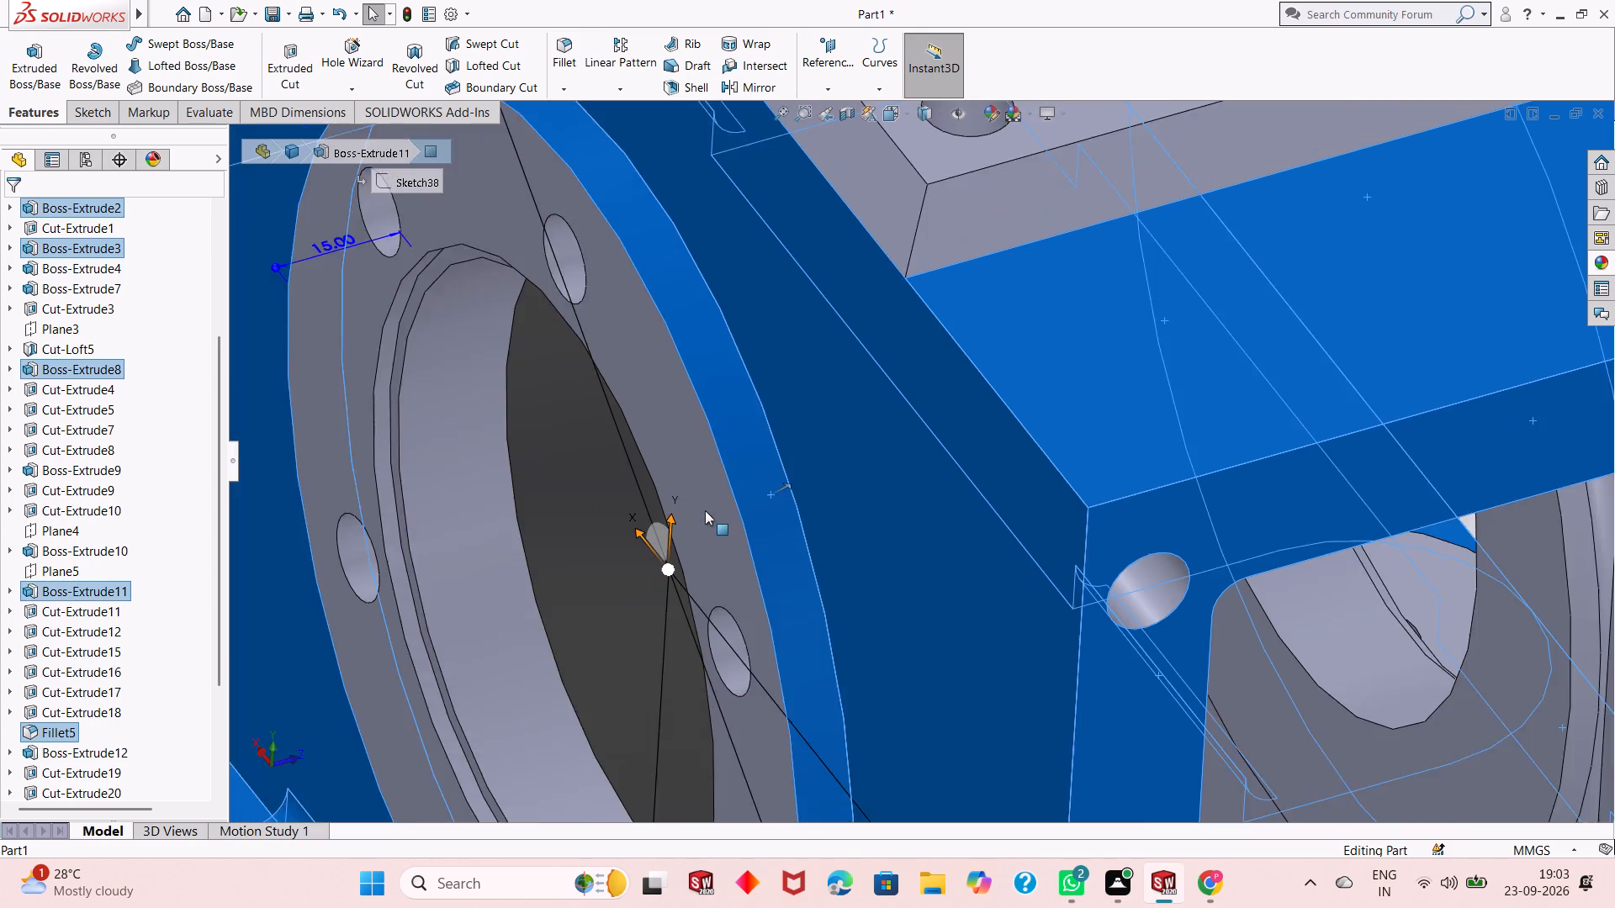
scroll(705, 510, "up", 4)
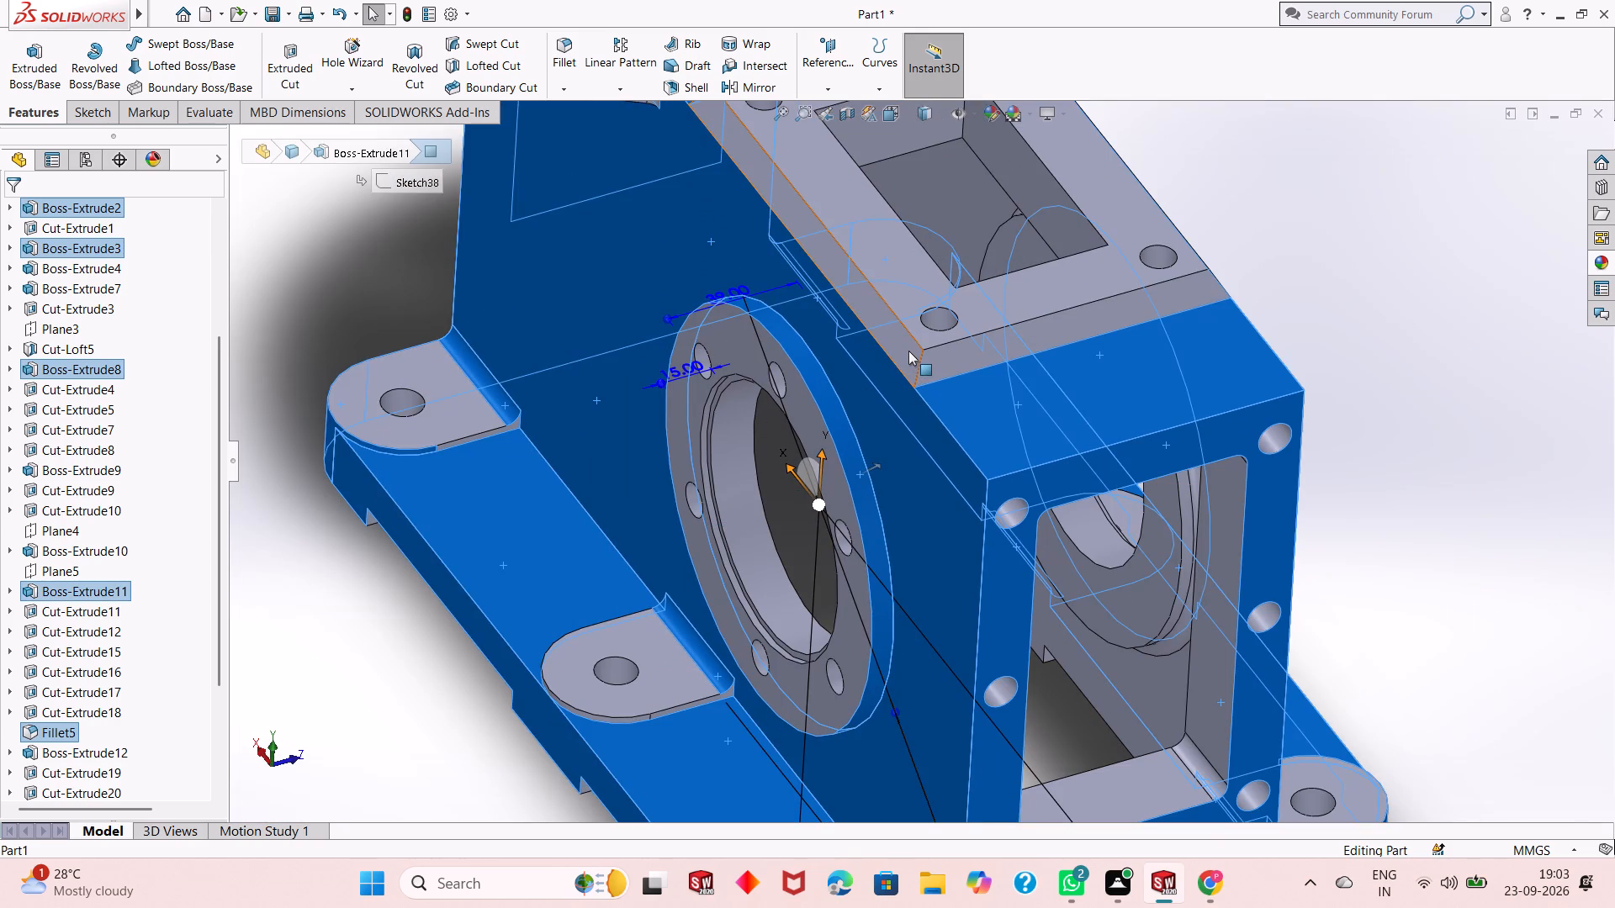
left_click(908, 351, "ctrl")
left_click(954, 350, "ctrl")
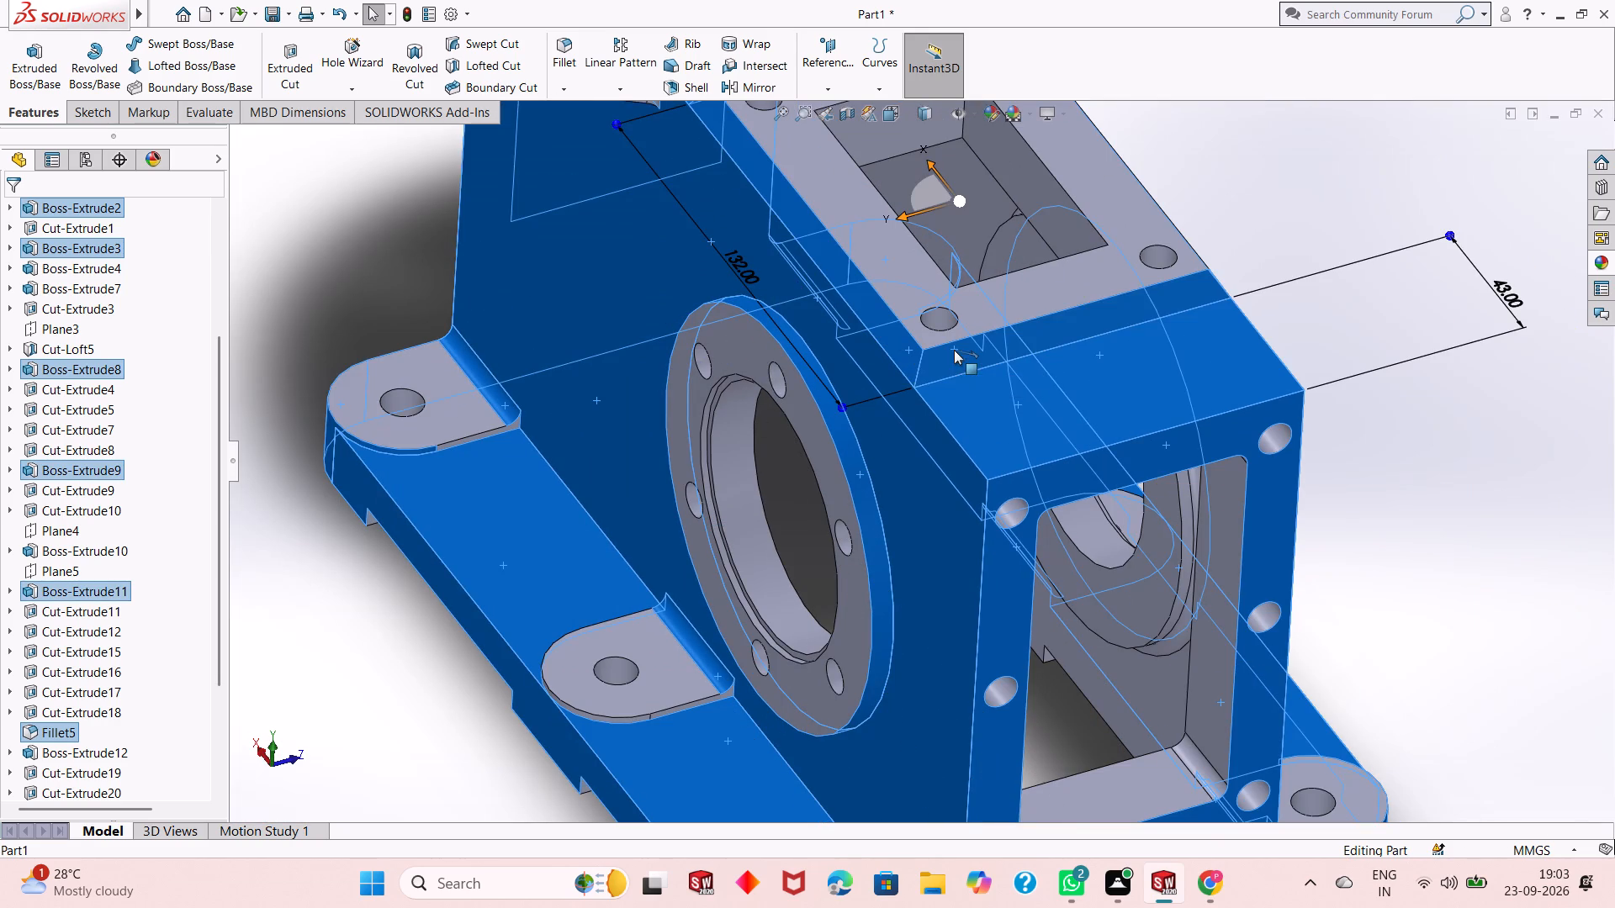
scroll(890, 613, "up", 2)
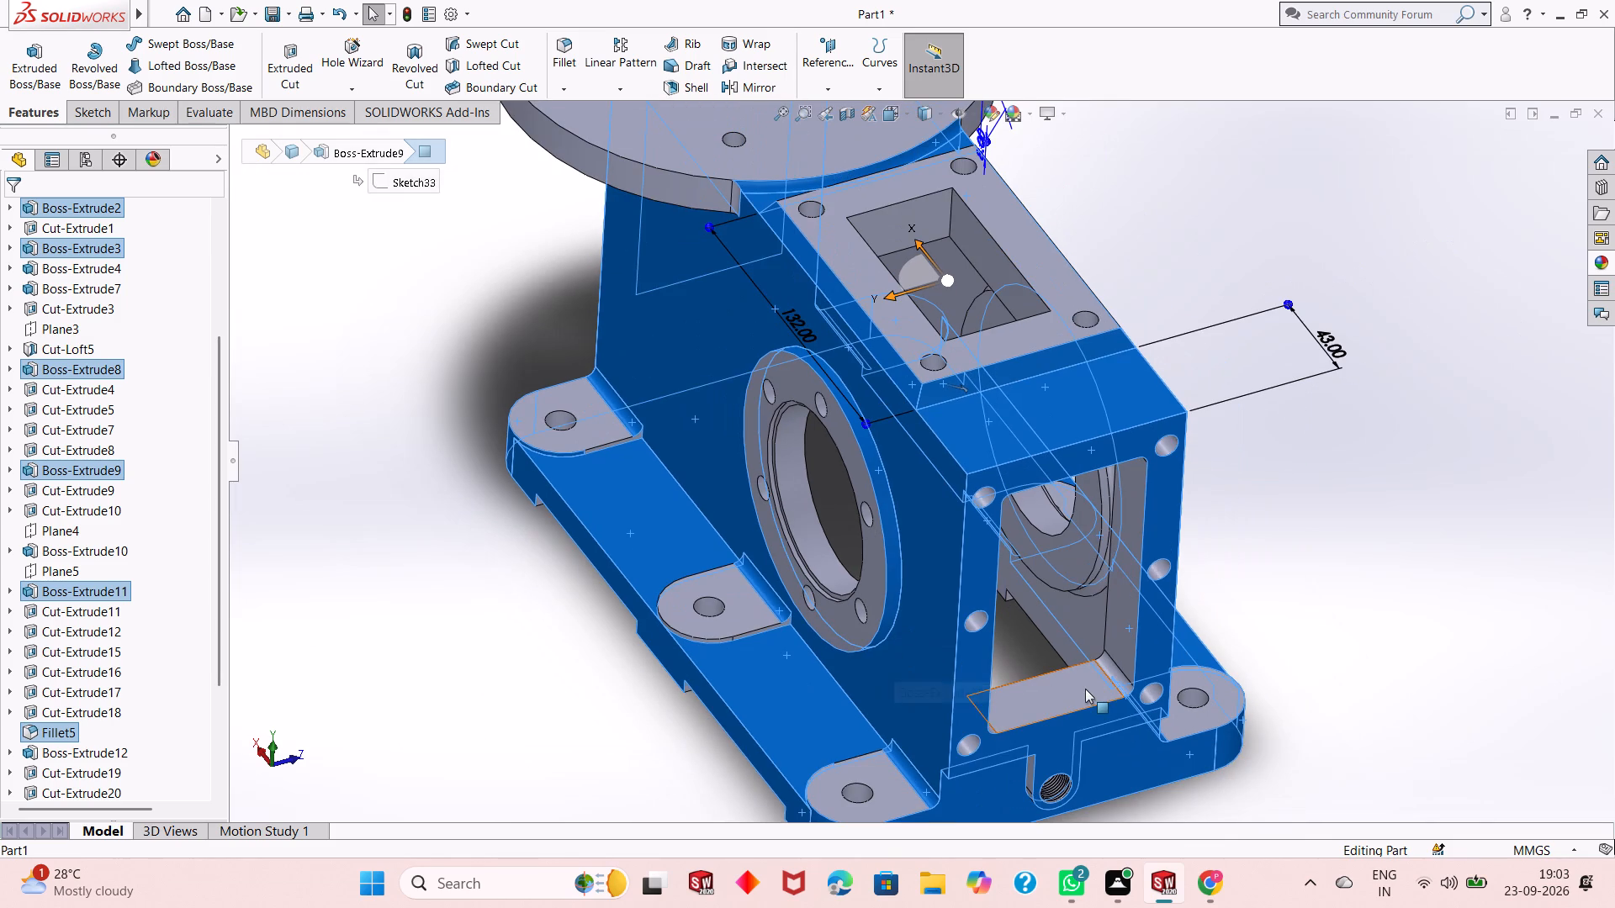
Add the round flange's outer rim and its underside face to the selection.
middle_click_drag(1093, 715, 1010, 570)
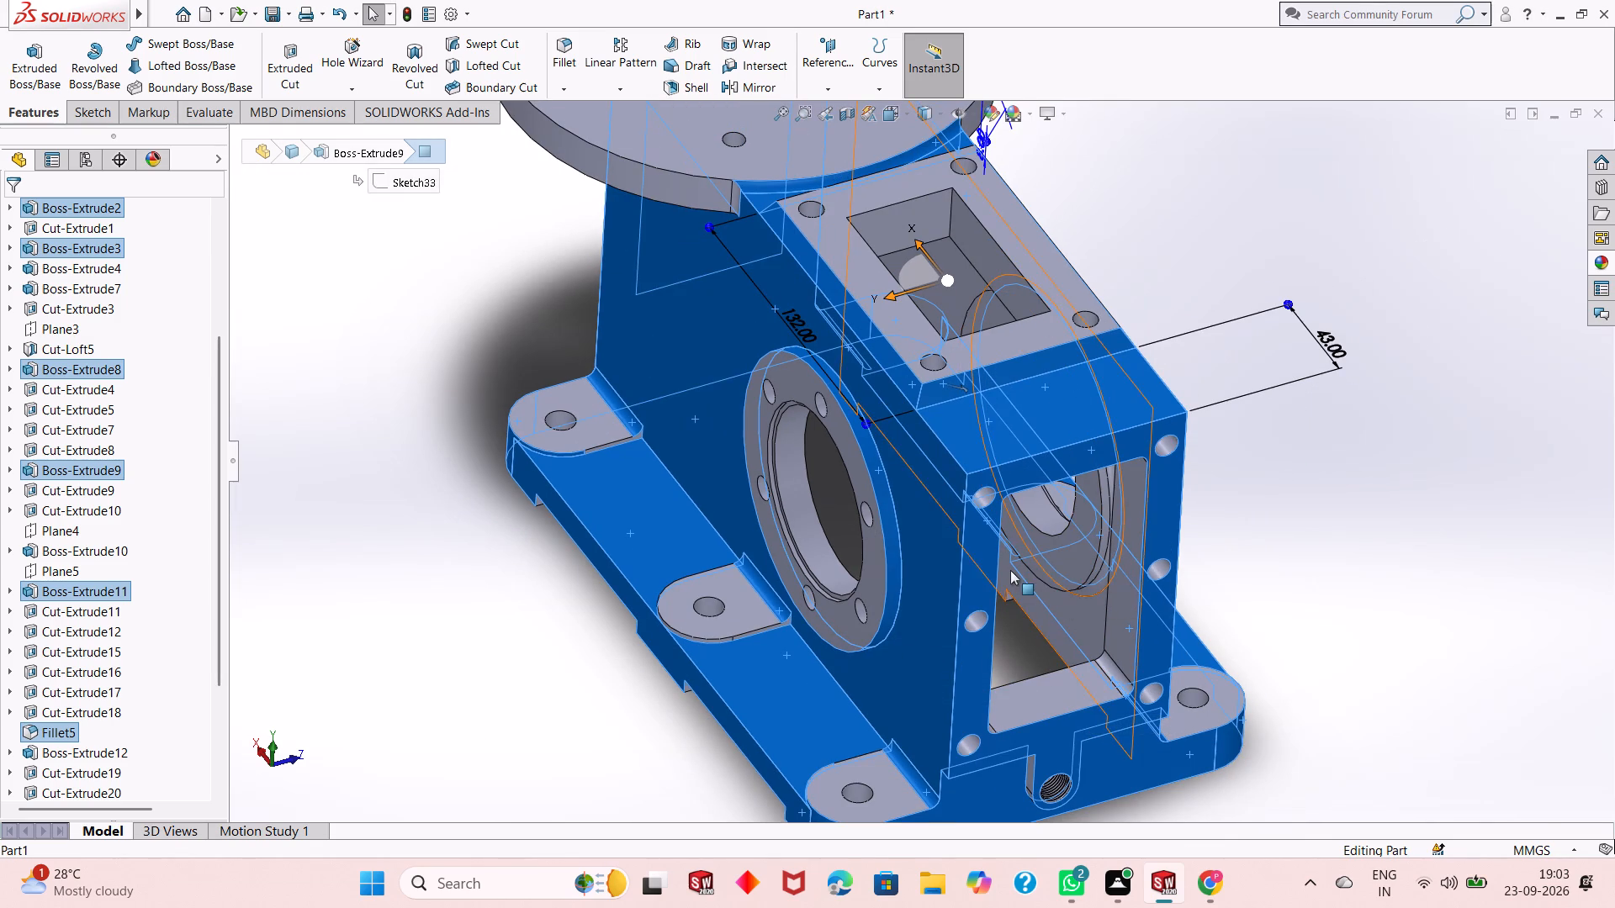
middle_click_drag(1254, 594, 1163, 483)
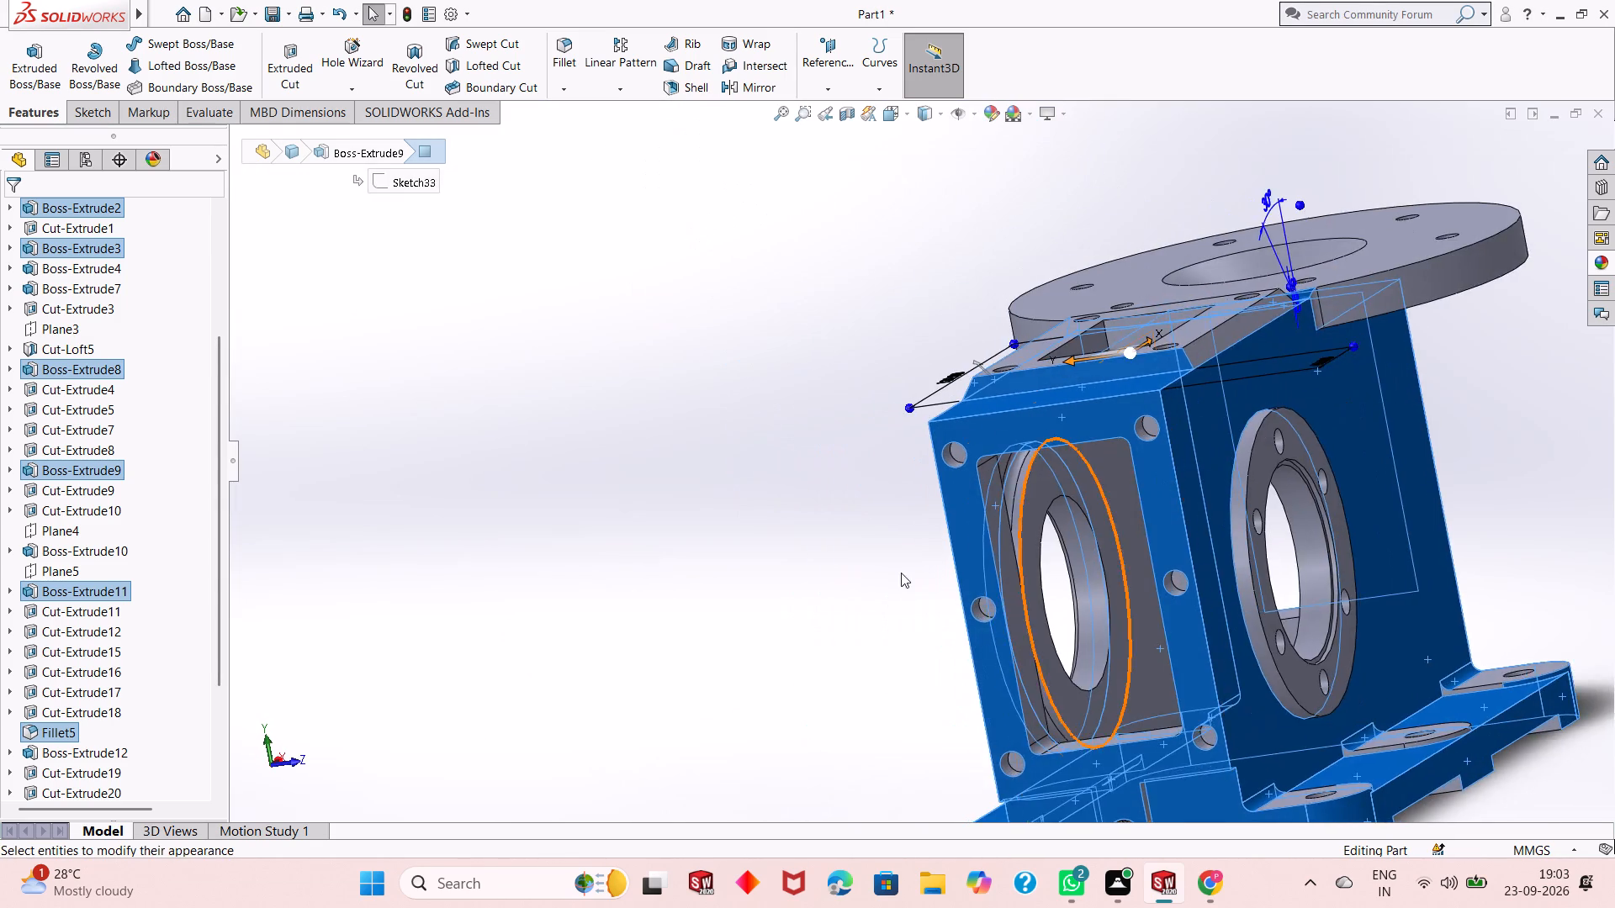
scroll(792, 573, "up", 4)
middle_click_drag(1200, 511, 1104, 668)
scroll(1318, 461, "down", 3)
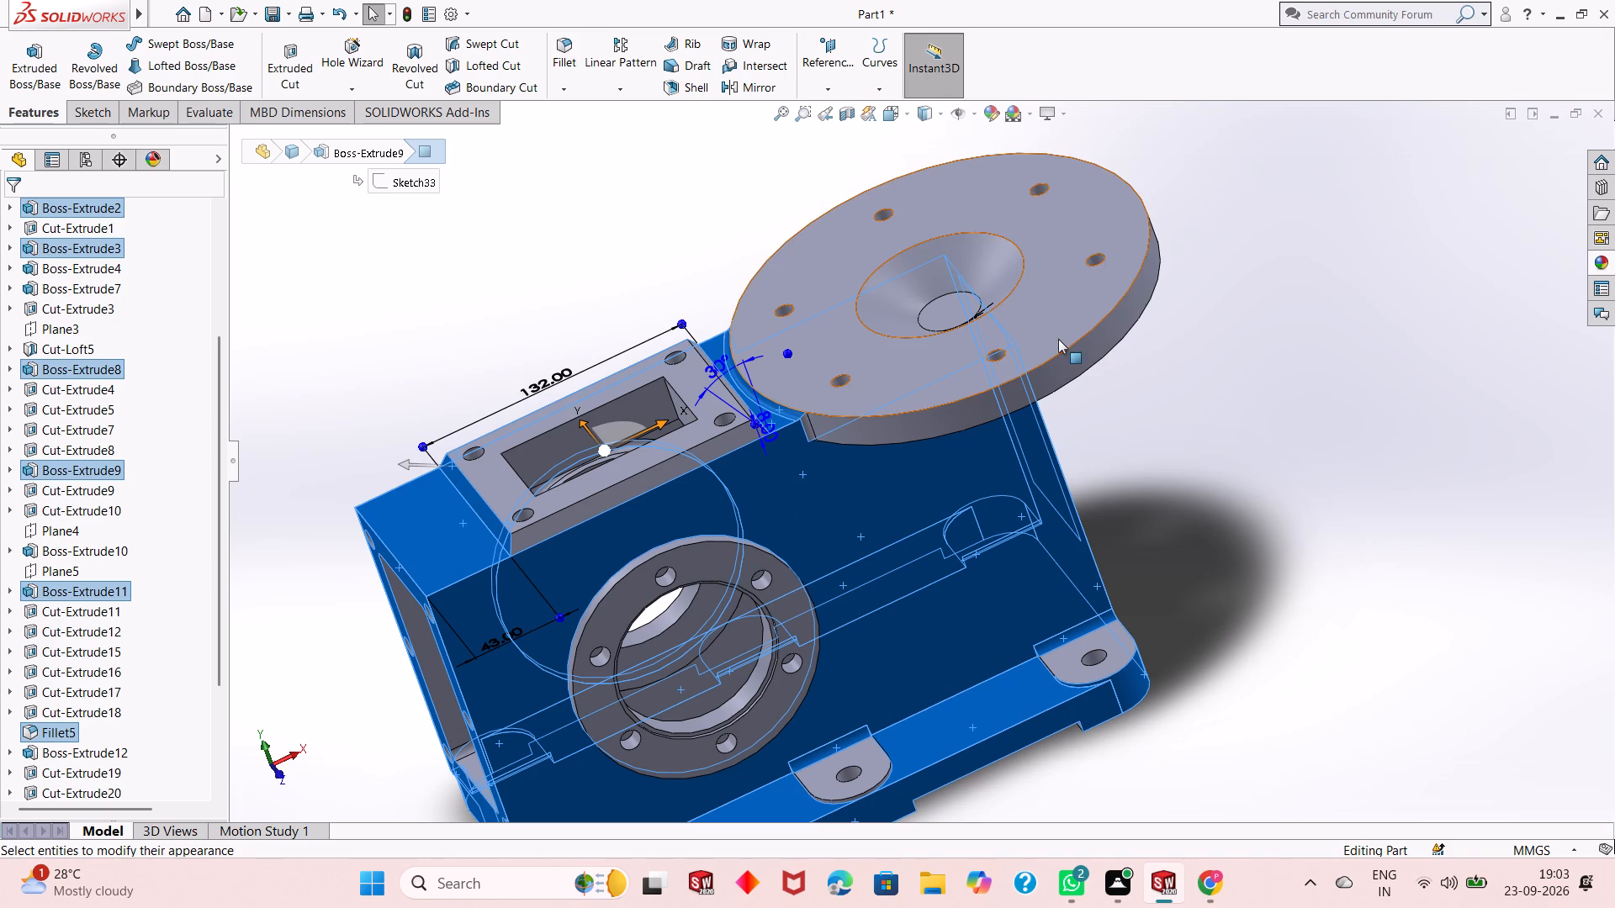
left_click(1060, 365, "ctrl")
middle_click_drag(1140, 425, 1109, 291)
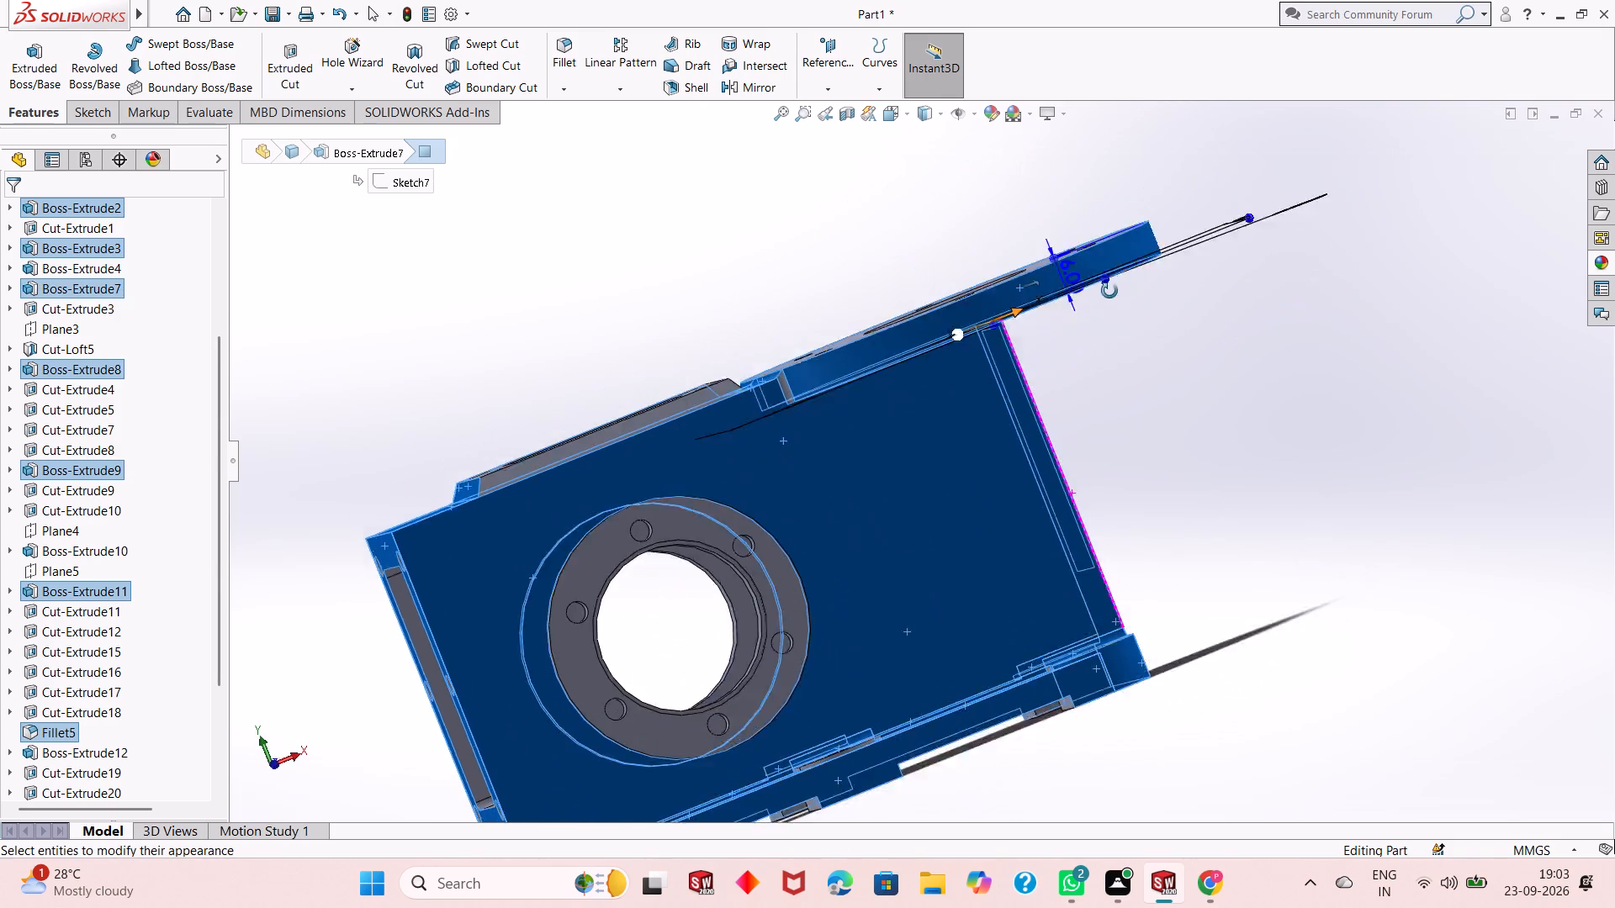
middle_click_drag(1109, 291, 1091, 222)
left_click(1025, 303, "ctrl")
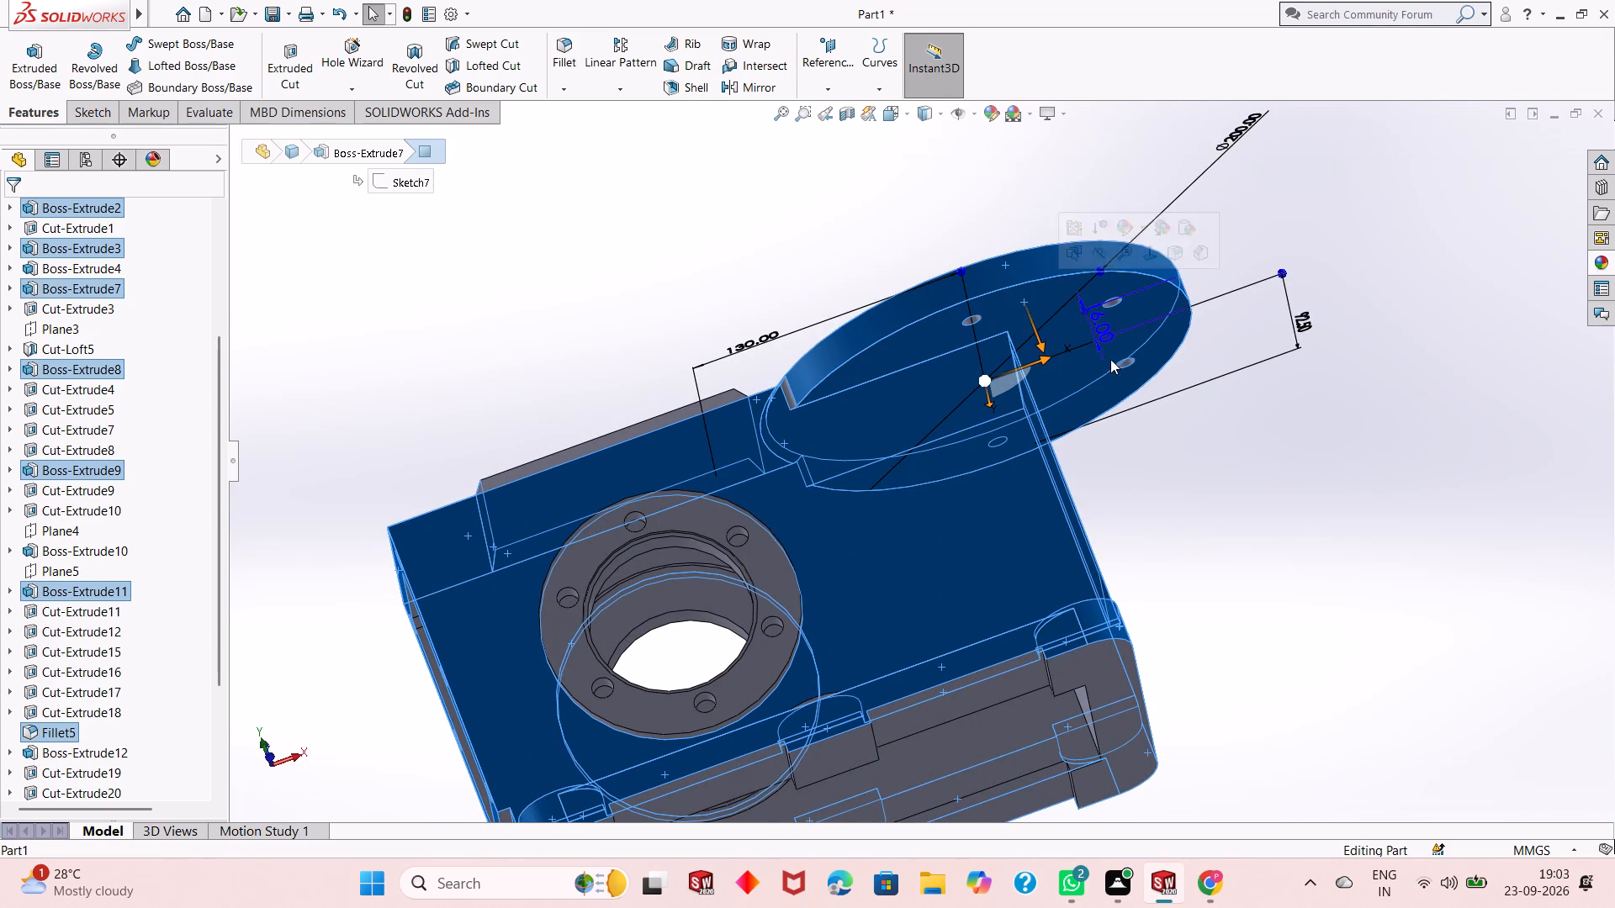
Add the other side ring's outer rim and the rectangular window frame's remaining long and end side faces to the selection.
middle_click_drag(743, 610, 820, 765)
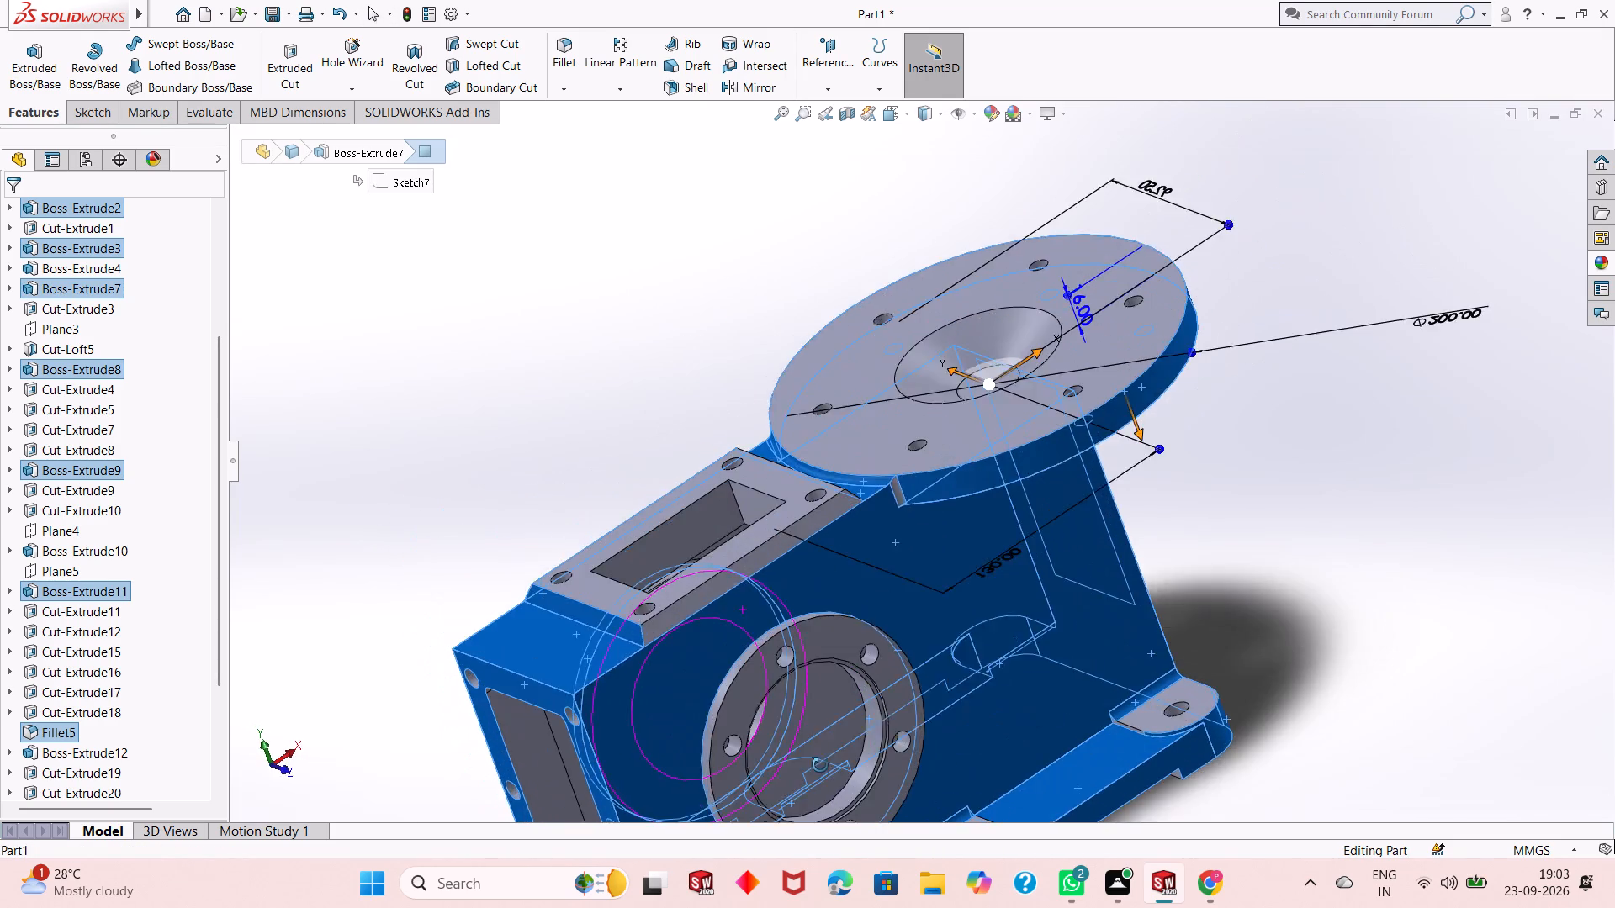
middle_click_drag(820, 765, 830, 789)
scroll(843, 732, "down", 3)
scroll(790, 642, "down", 2)
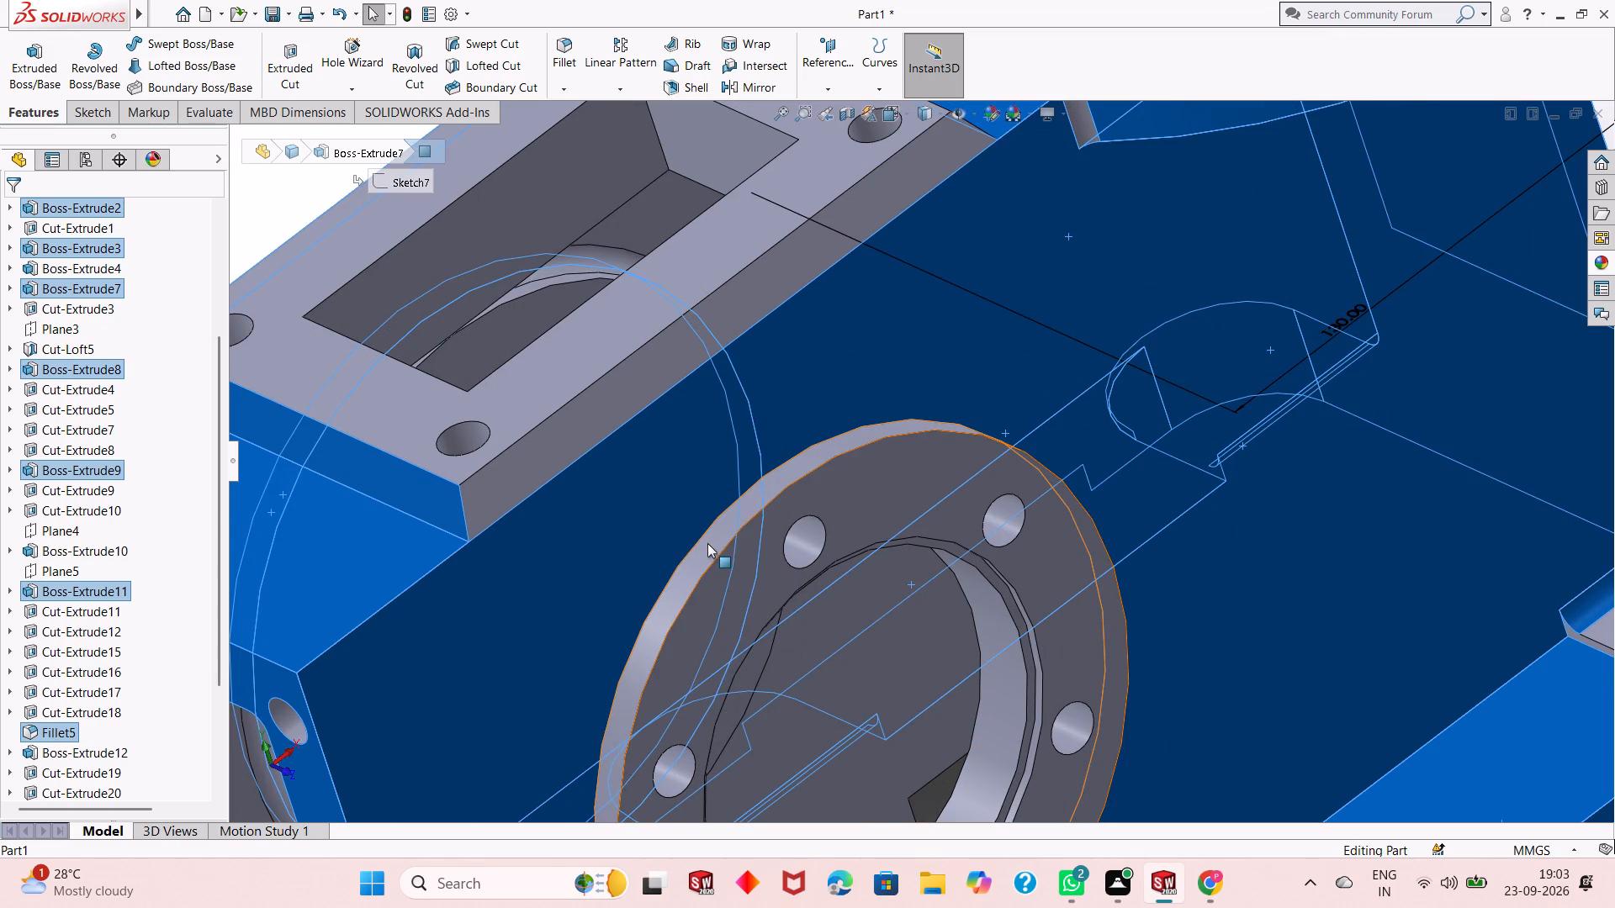
left_click(707, 543, "ctrl")
scroll(757, 566, "up", 2)
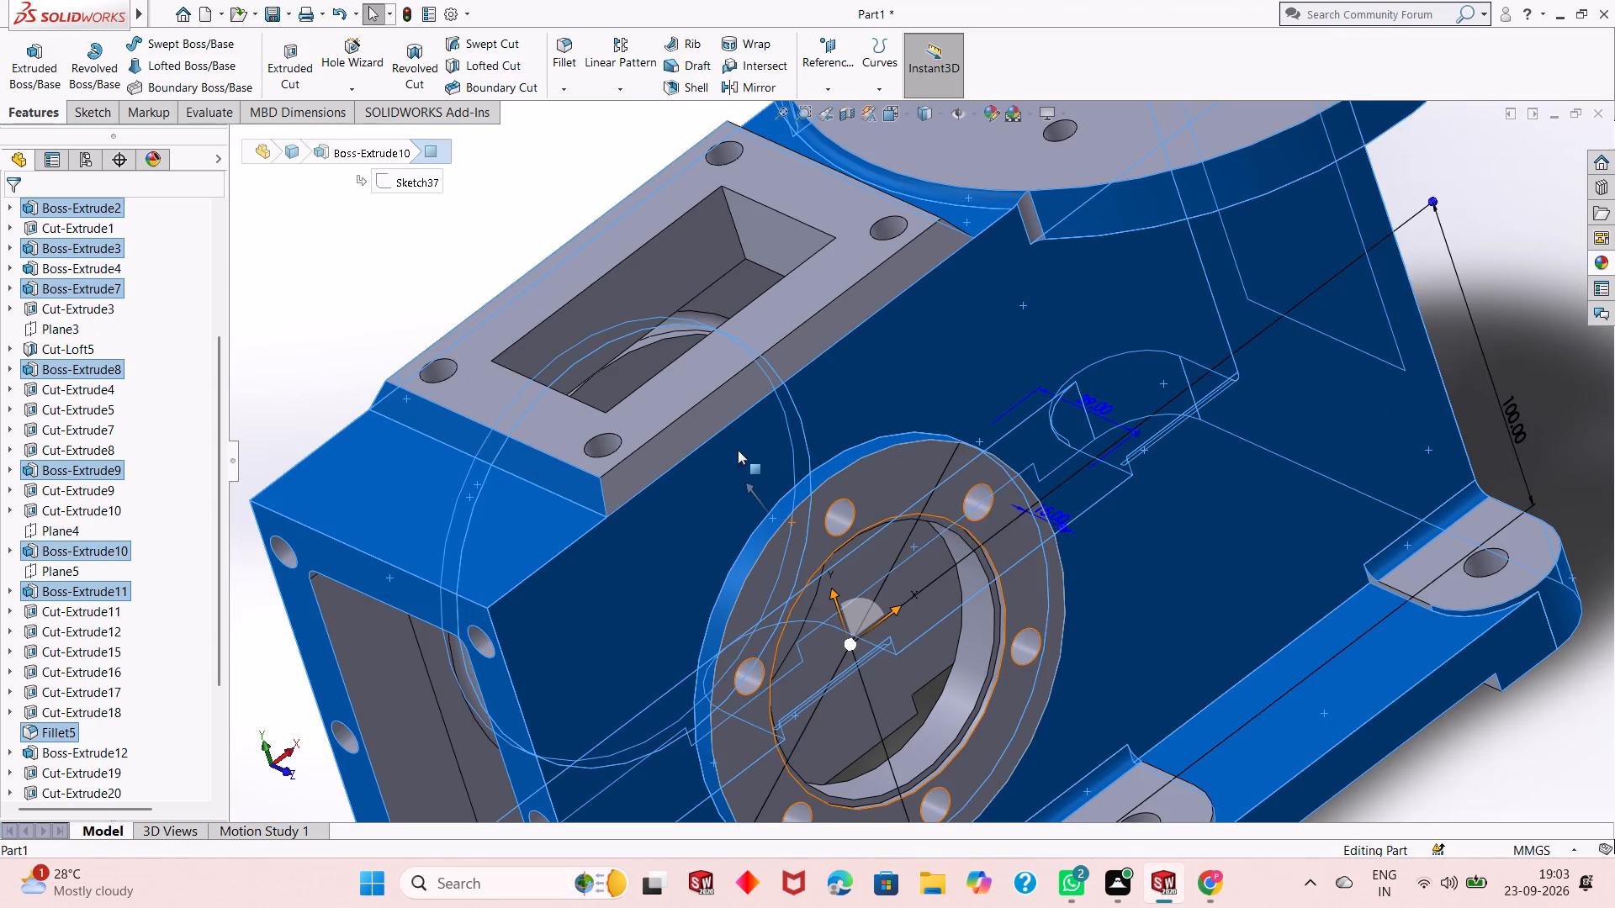
left_click(708, 417, "ctrl")
middle_click_drag(1005, 214, 945, 426)
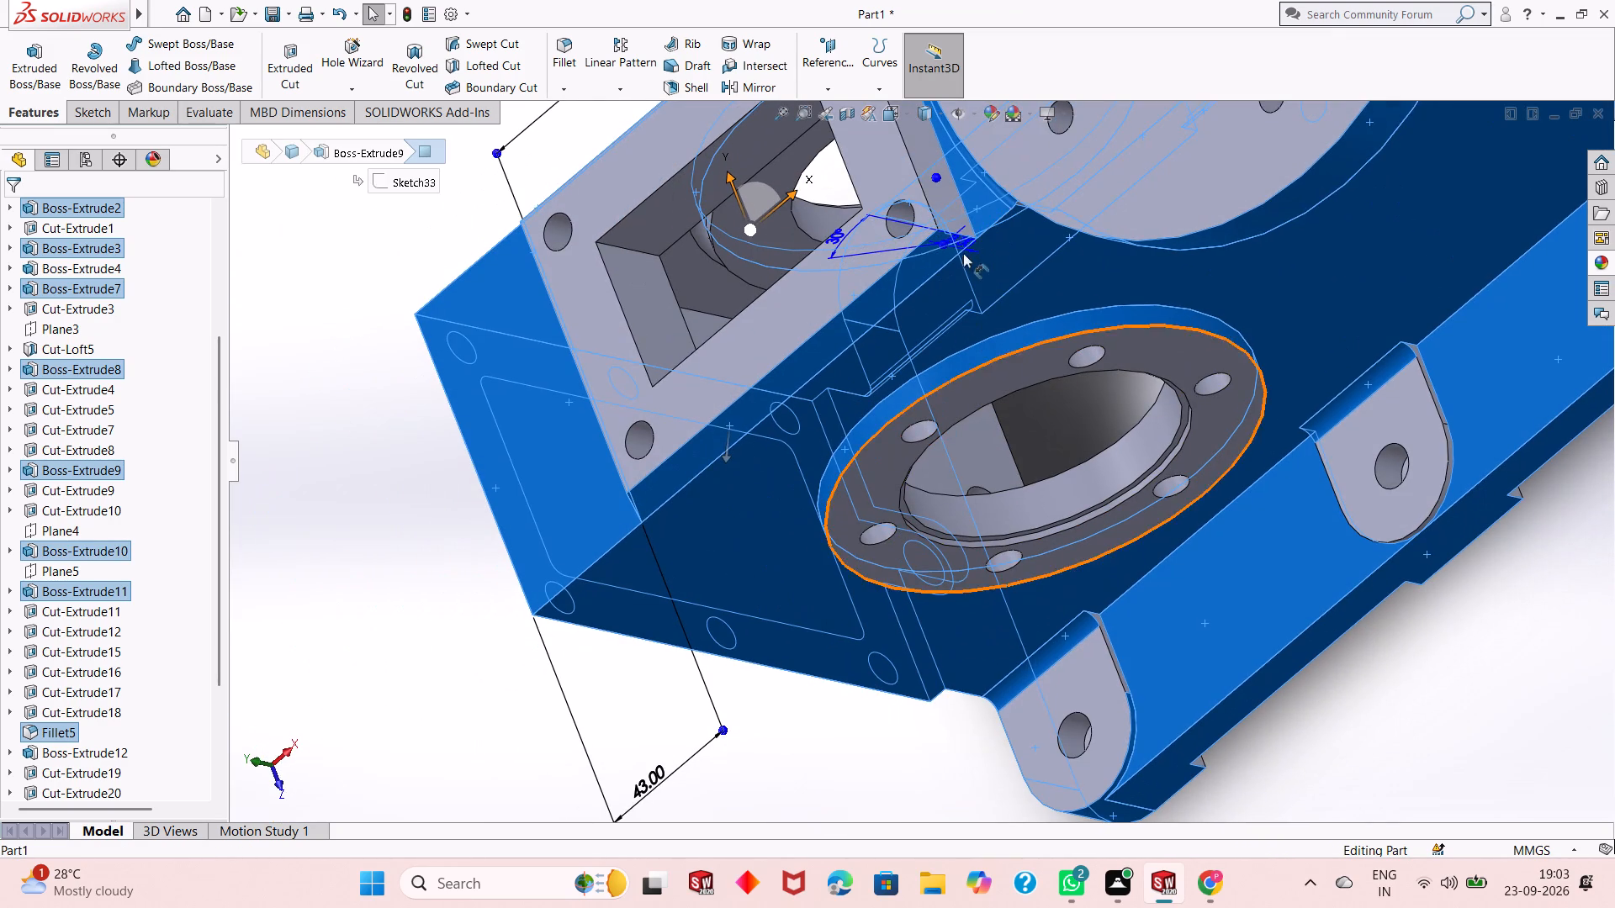
left_click(919, 129, "ctrl")
scroll(957, 485, "up", 2)
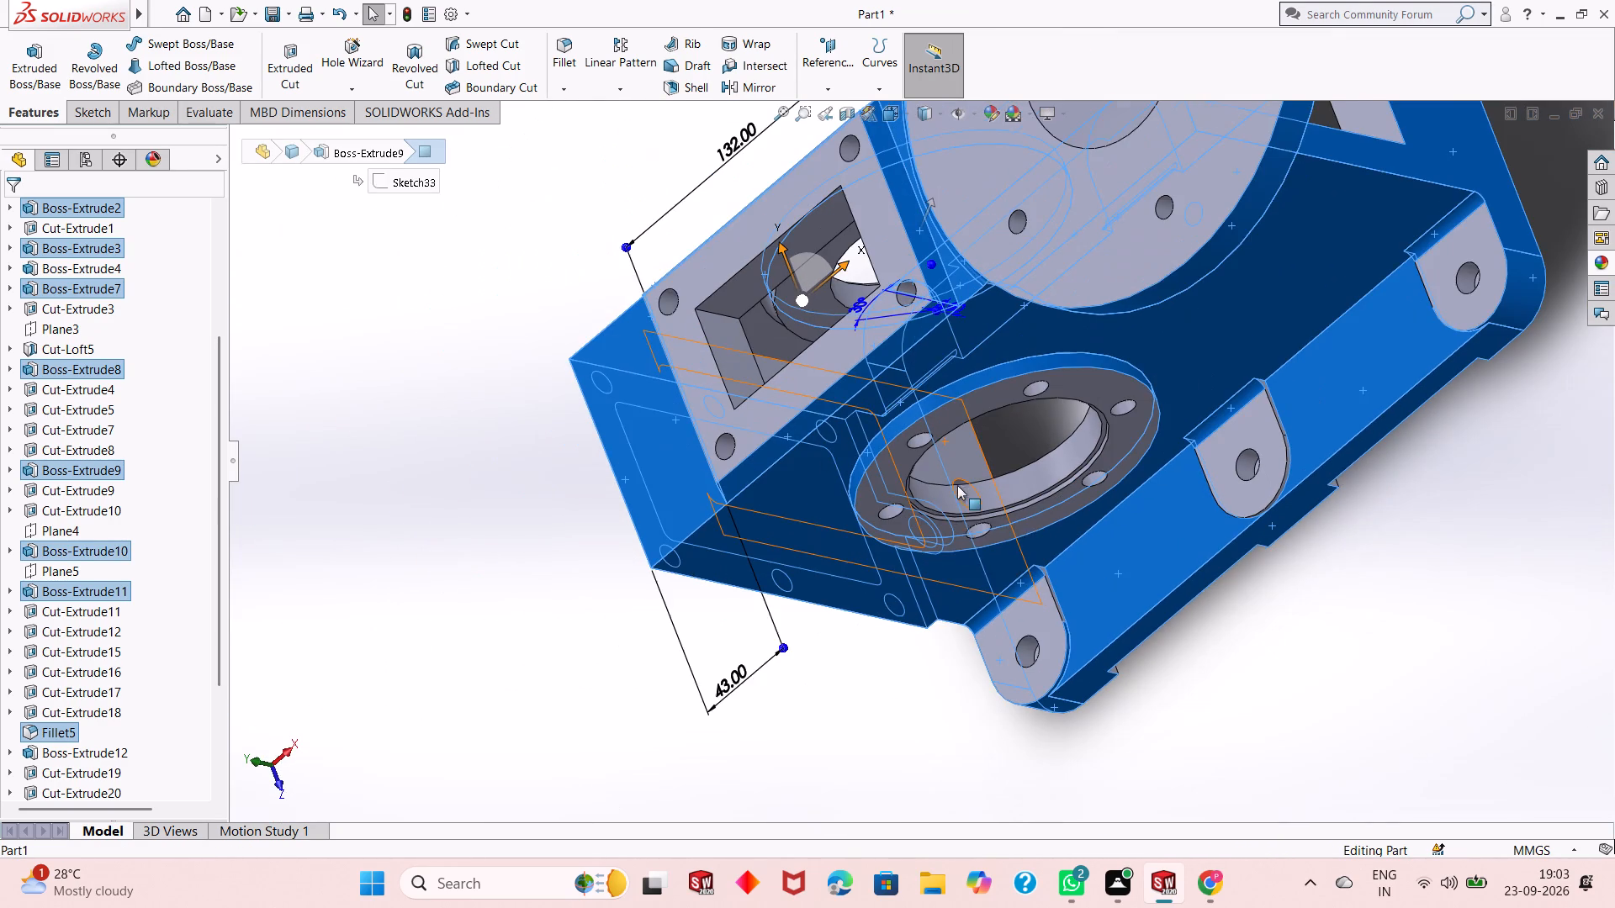
Add the straight side faces and curved lower face of the U-shaped boss around the threaded hole to the selection.
middle_click_drag(1019, 566, 1101, 268)
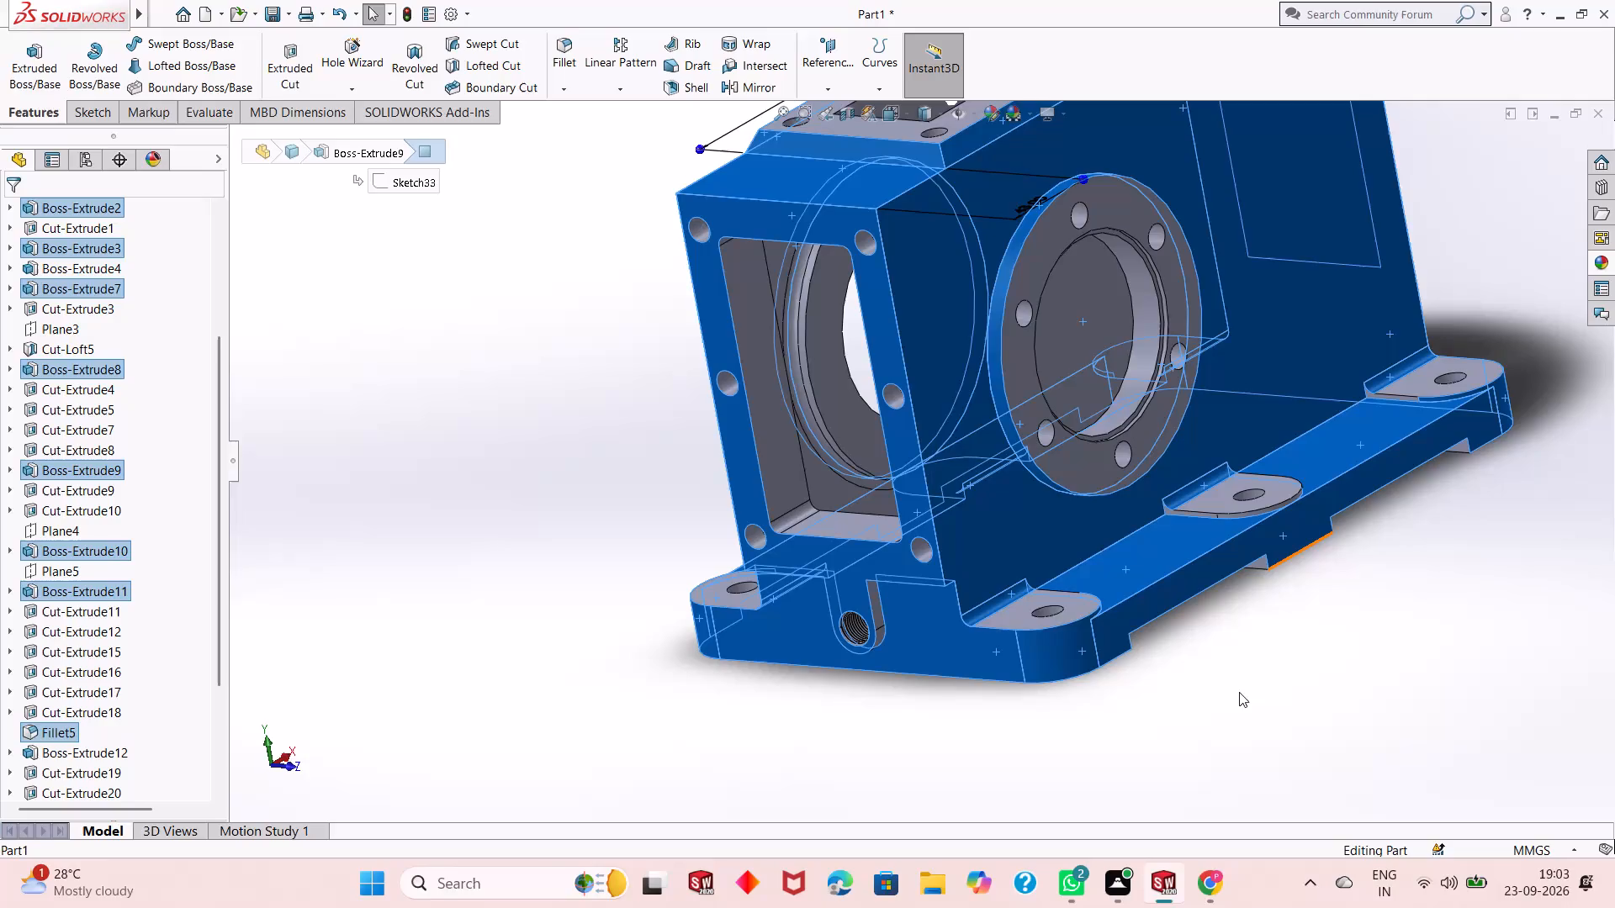
scroll(918, 626, "down", 4)
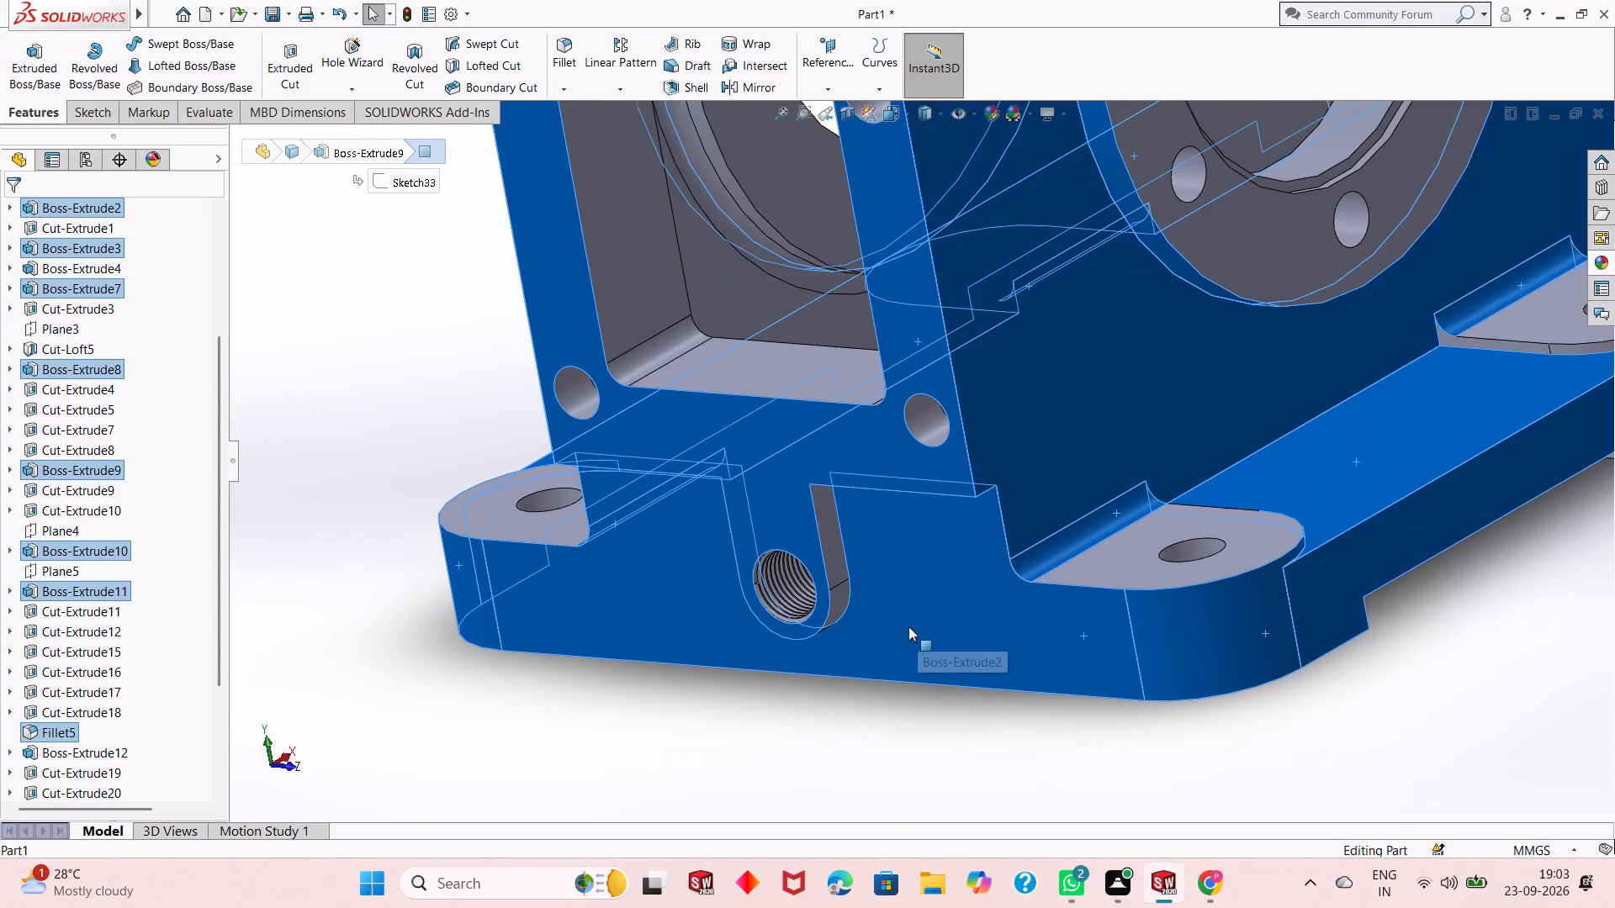
left_click(834, 549, "ctrl")
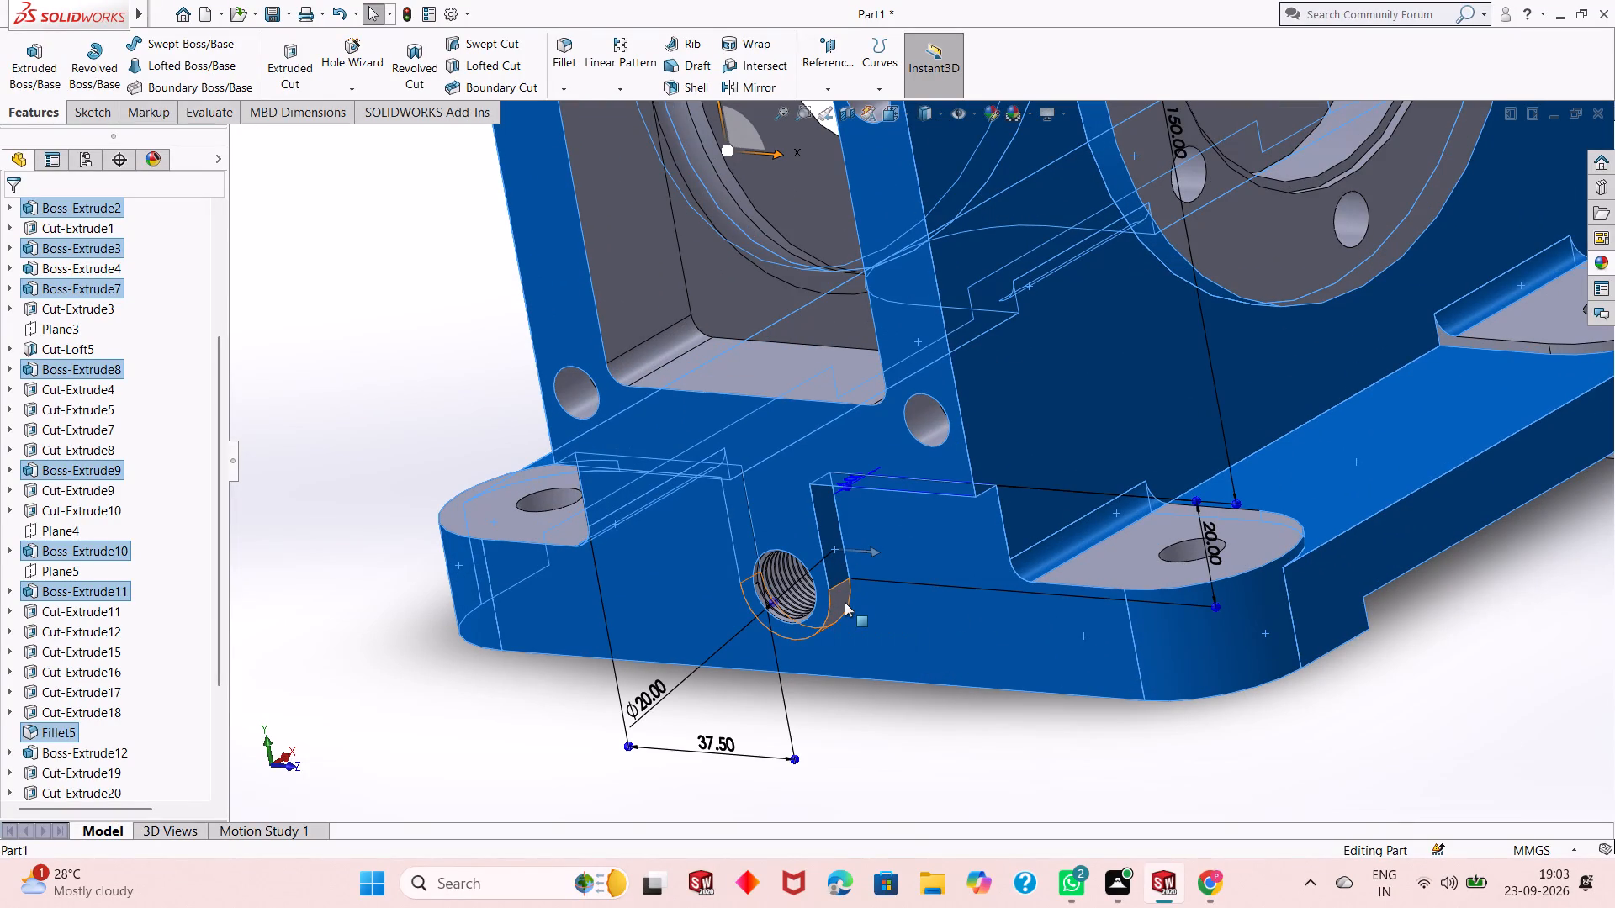
left_click(845, 602, "ctrl")
middle_click_drag(878, 594, 1023, 568)
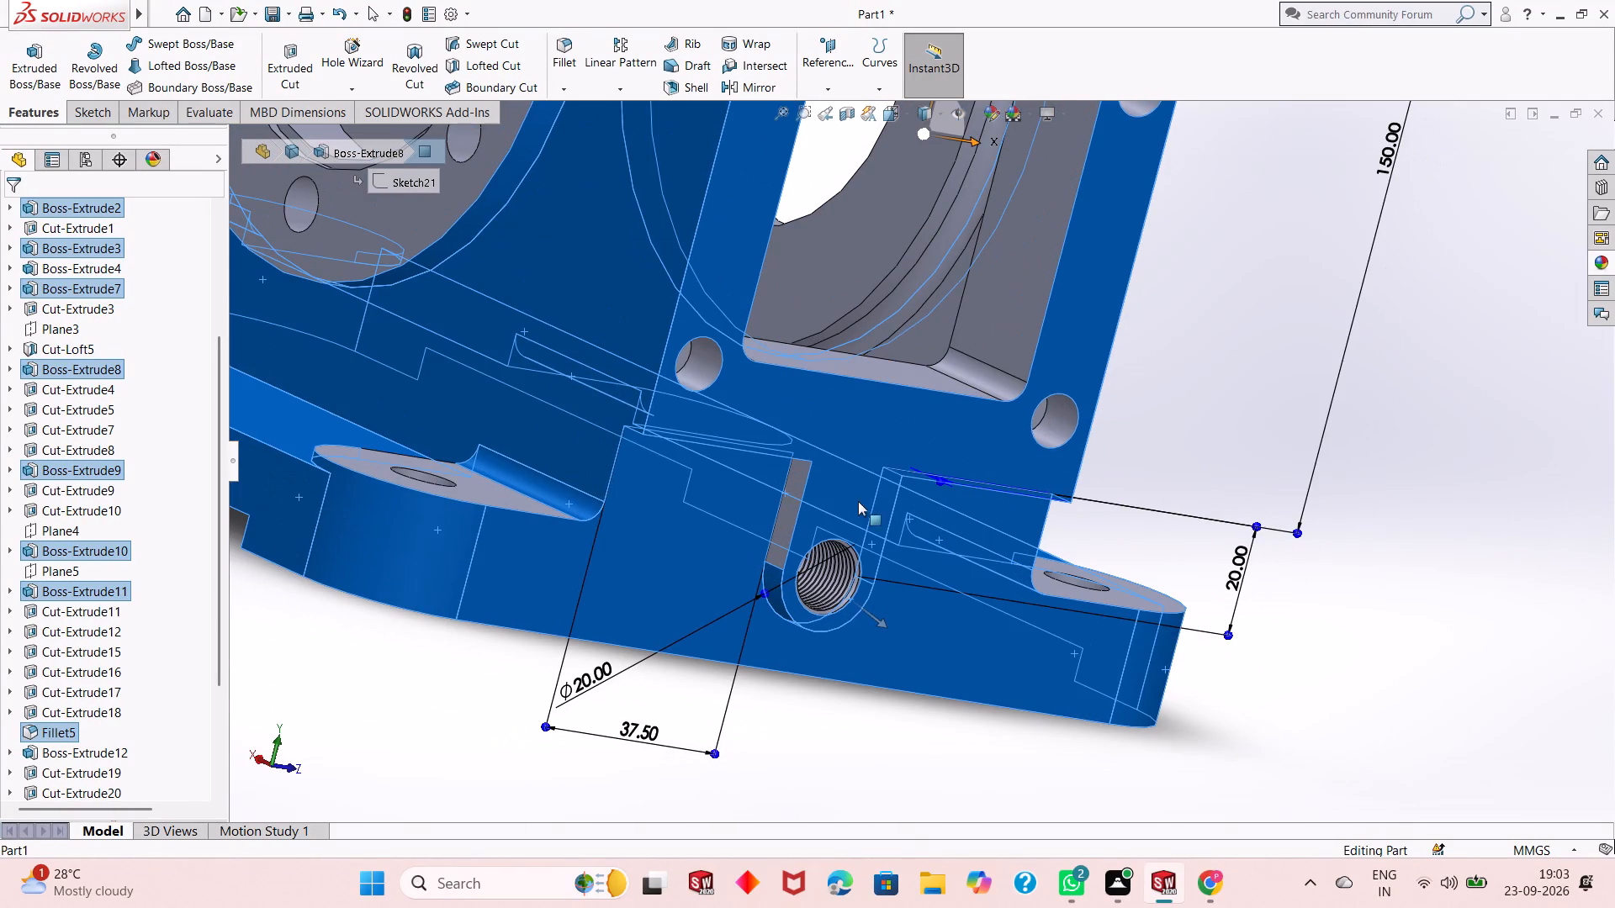
left_click(786, 525, "ctrl")
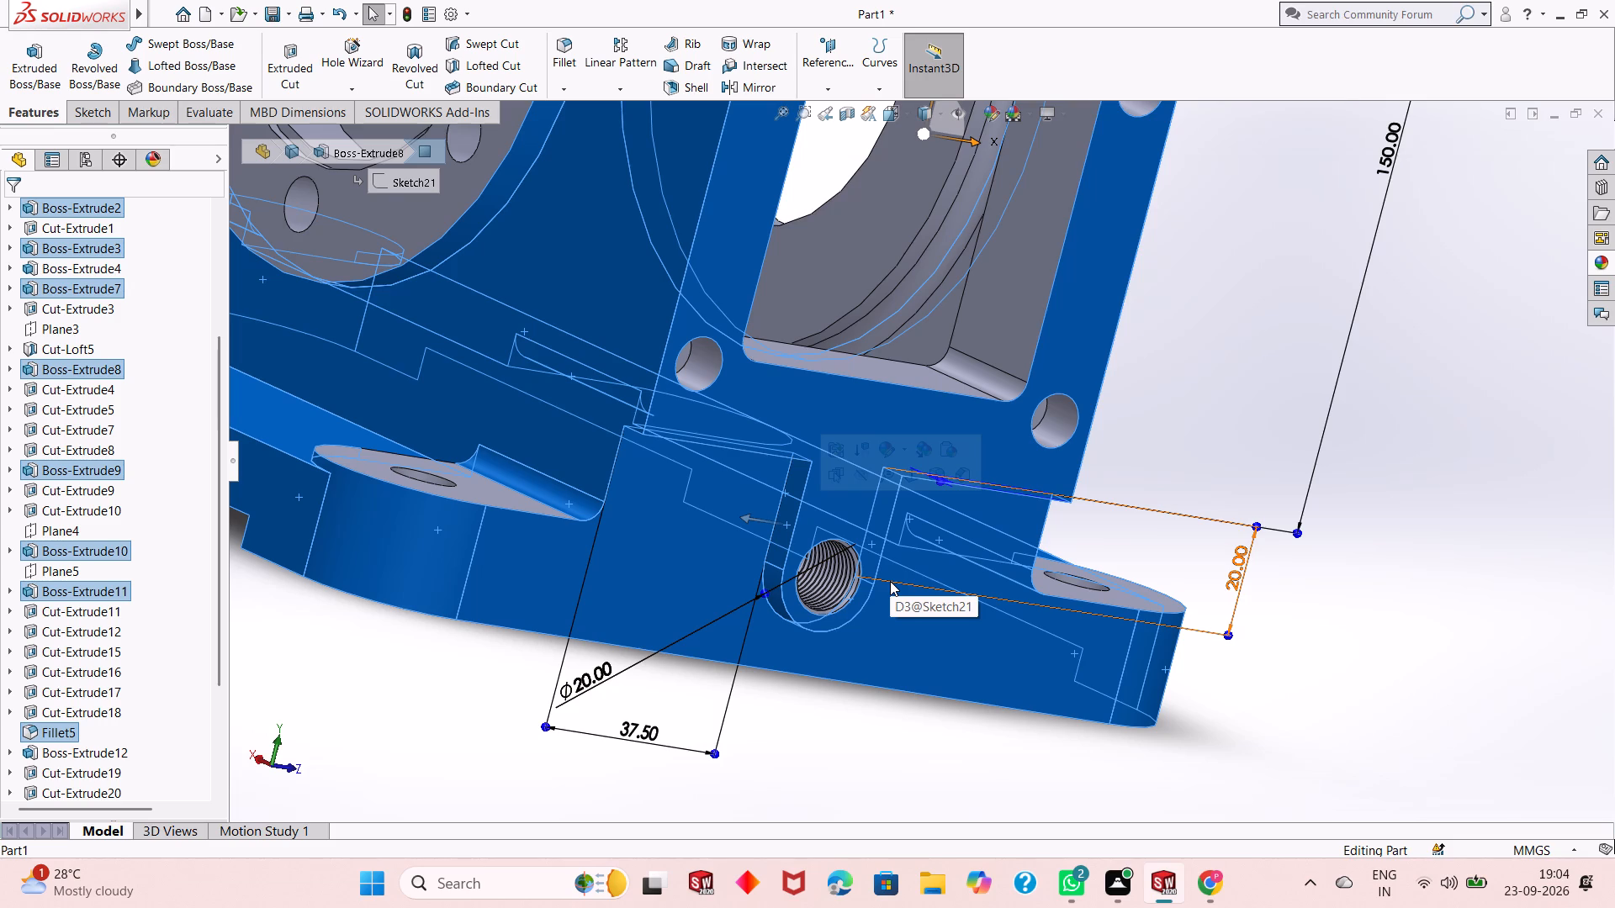
Add the base's downward-facing foot pad and recess faces along both long sides of its underside to the selection.
scroll(890, 581, "up", 6)
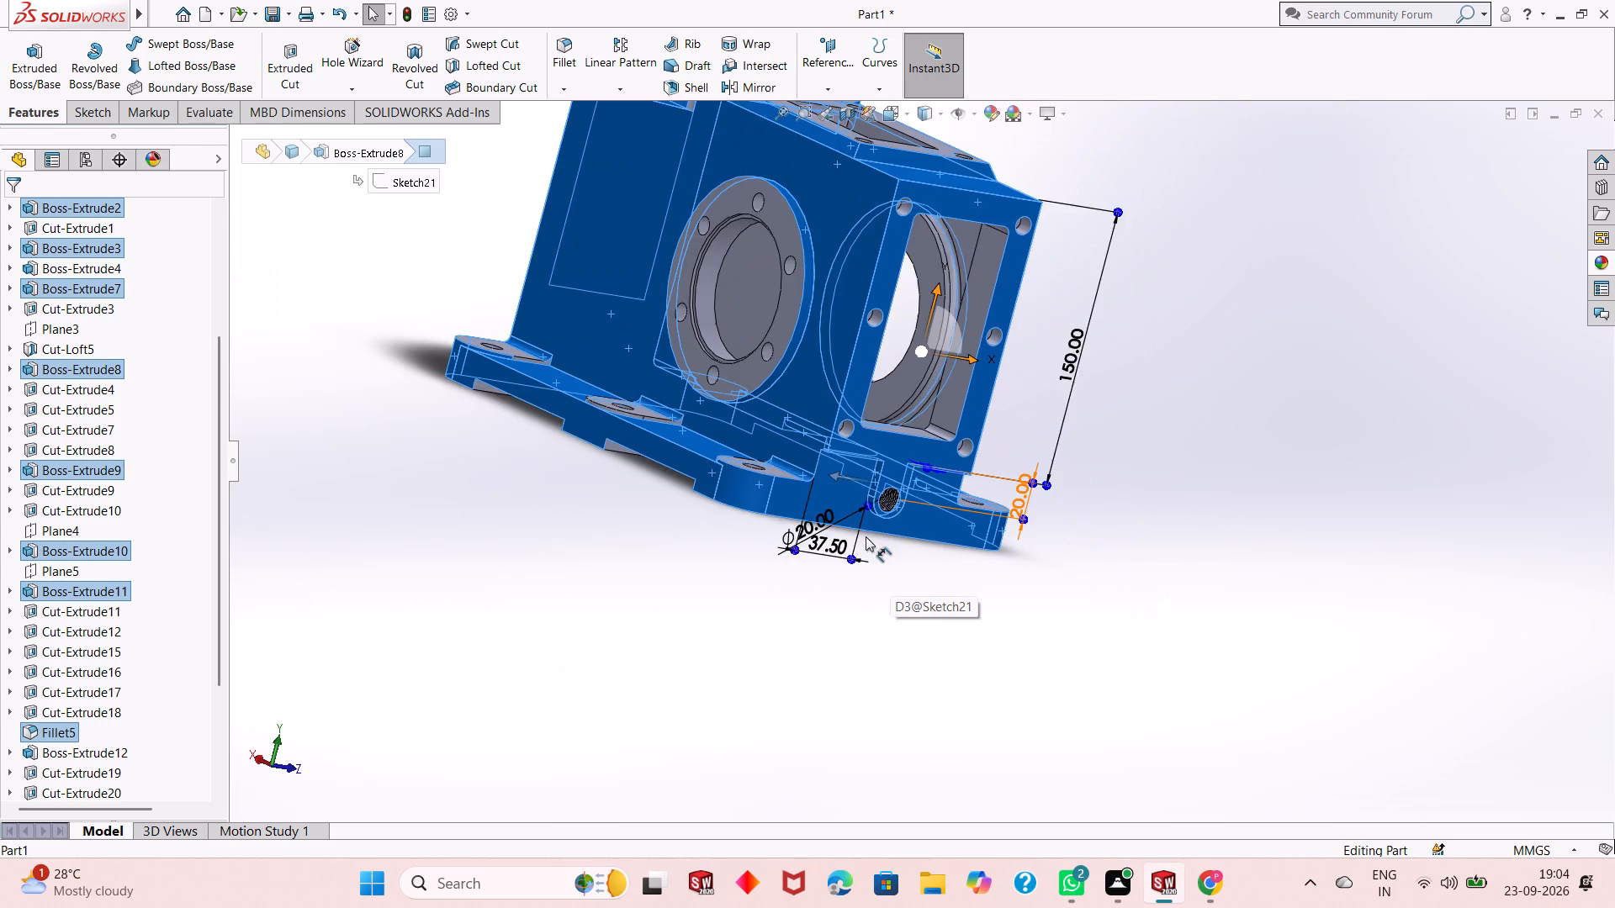
scroll(866, 499, "up", 1)
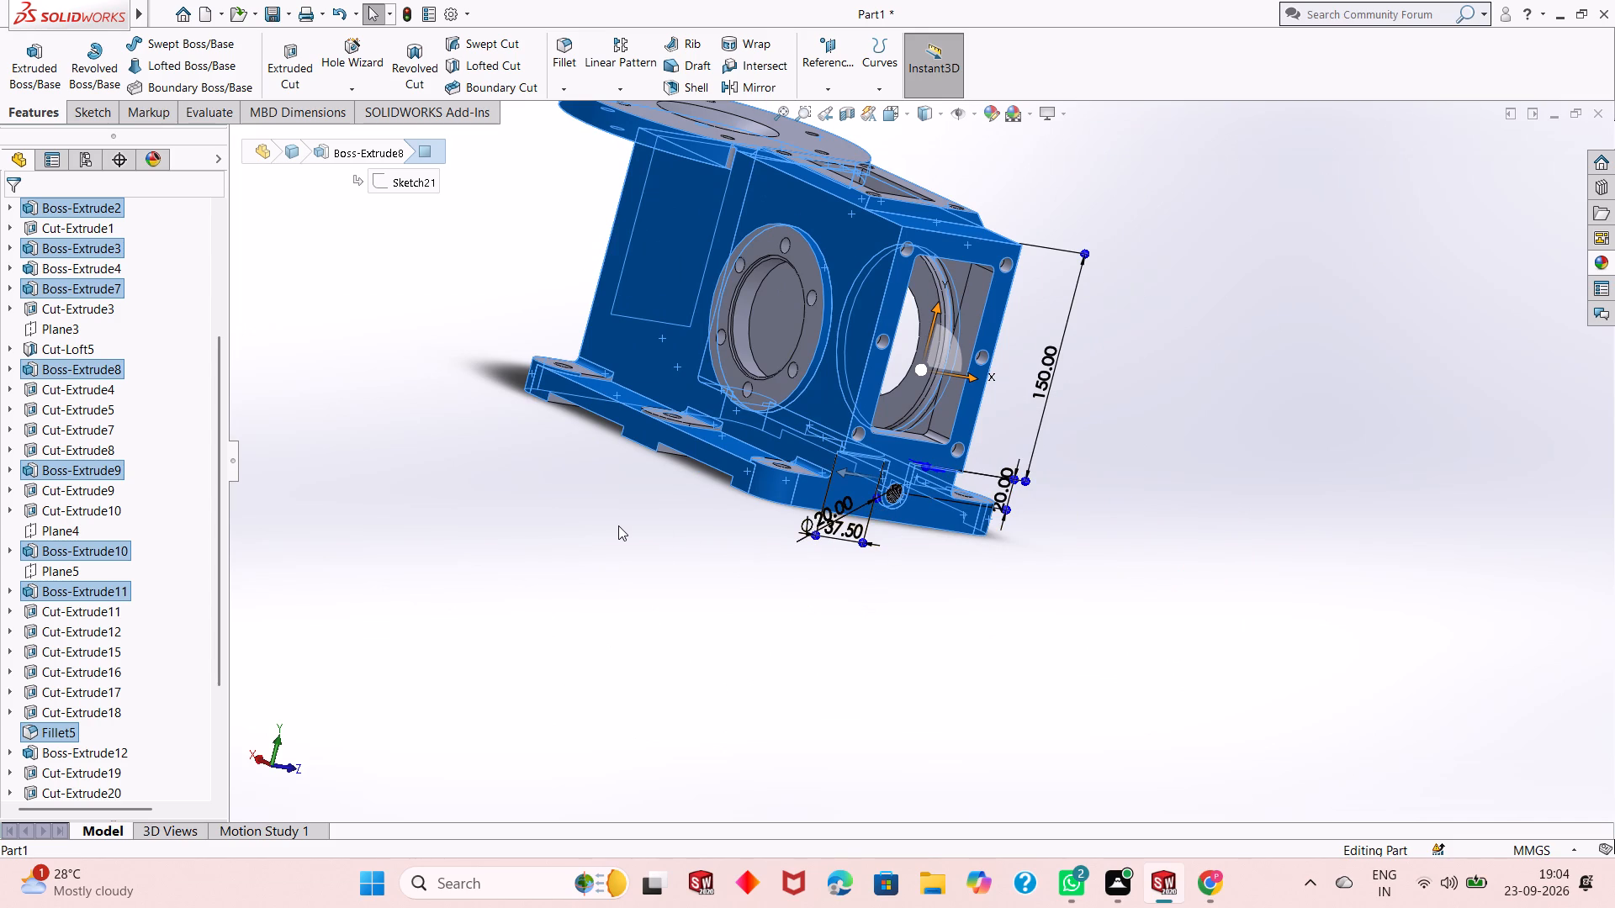
middle_click_drag(618, 526, 787, 223)
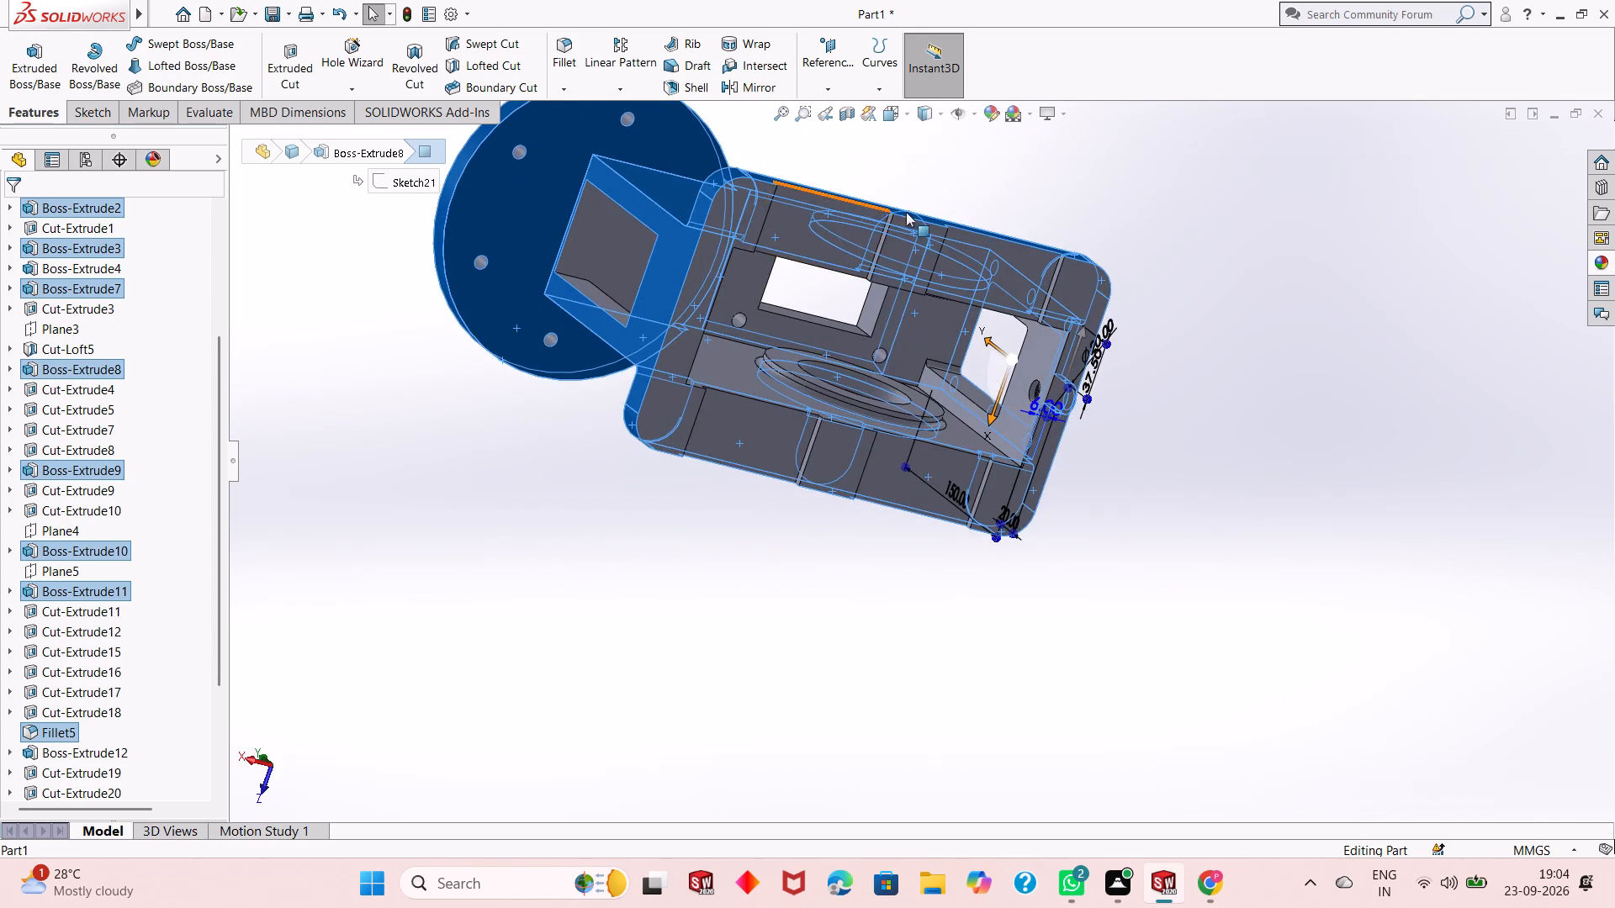
scroll(915, 214, "down", 3)
middle_click_drag(1184, 658, 1225, 375)
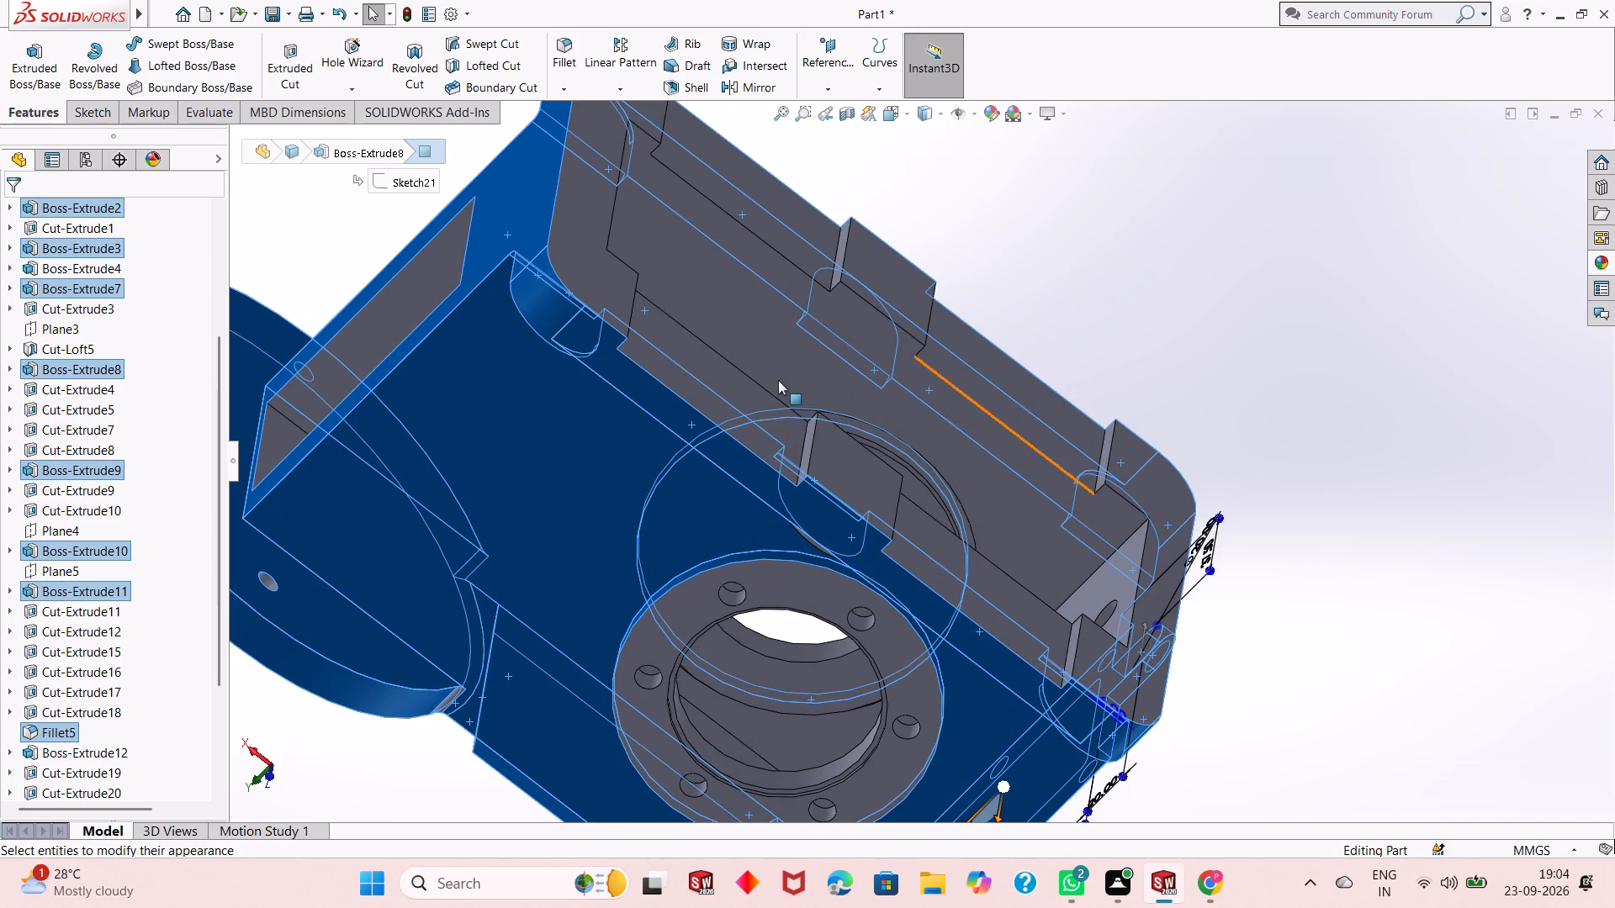
left_click(718, 374, "ctrl")
left_click(614, 274, "ctrl")
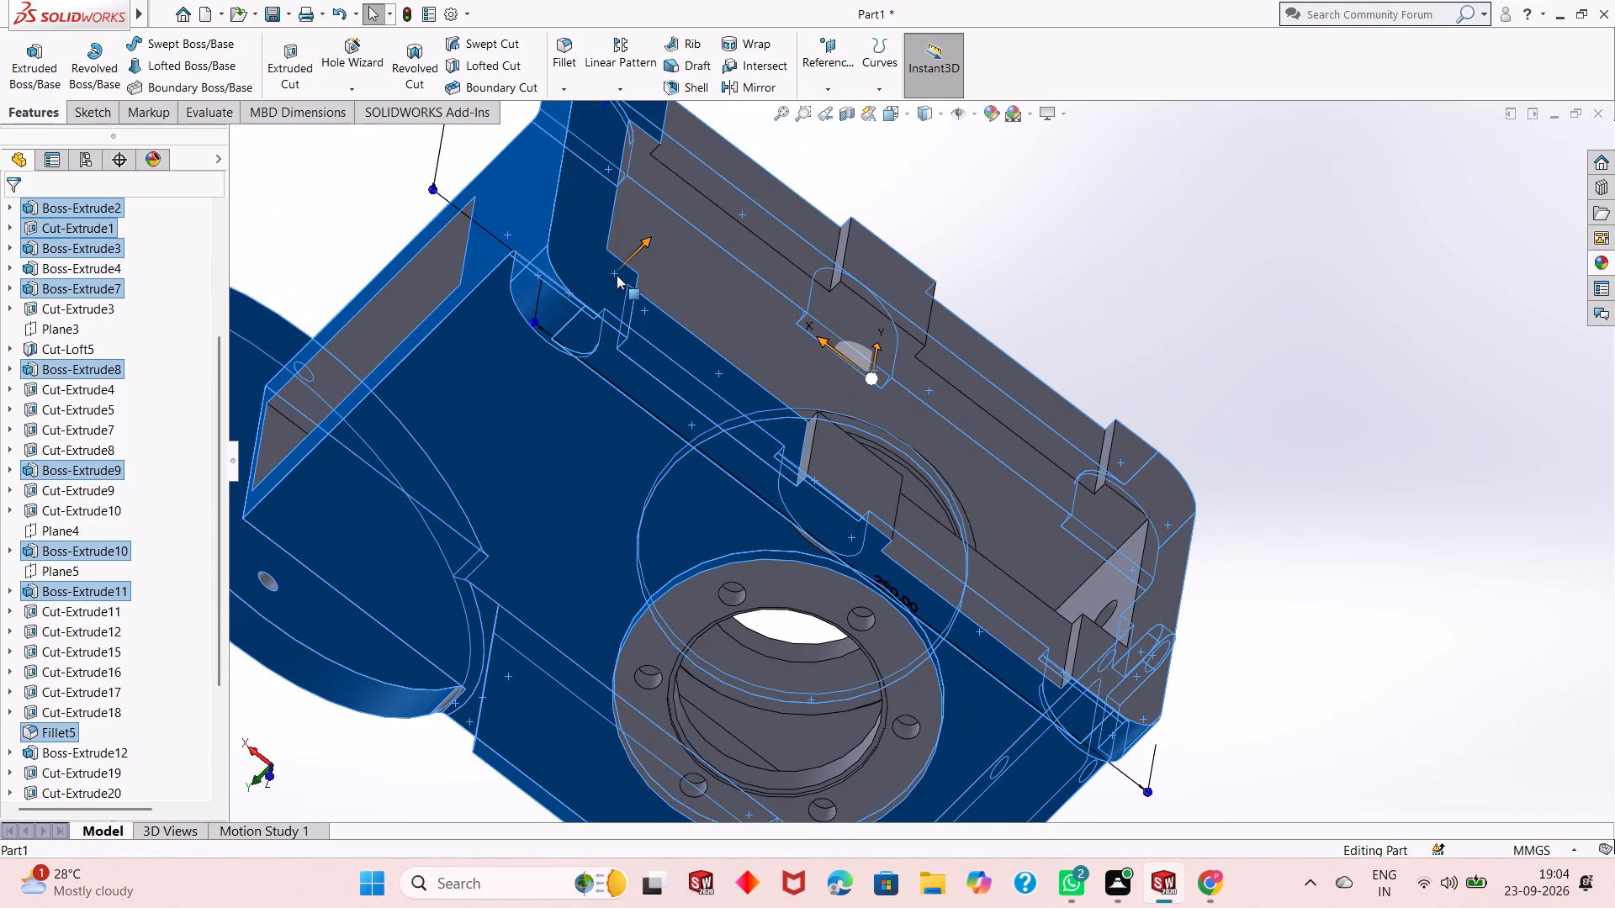
left_click(734, 157, "ctrl")
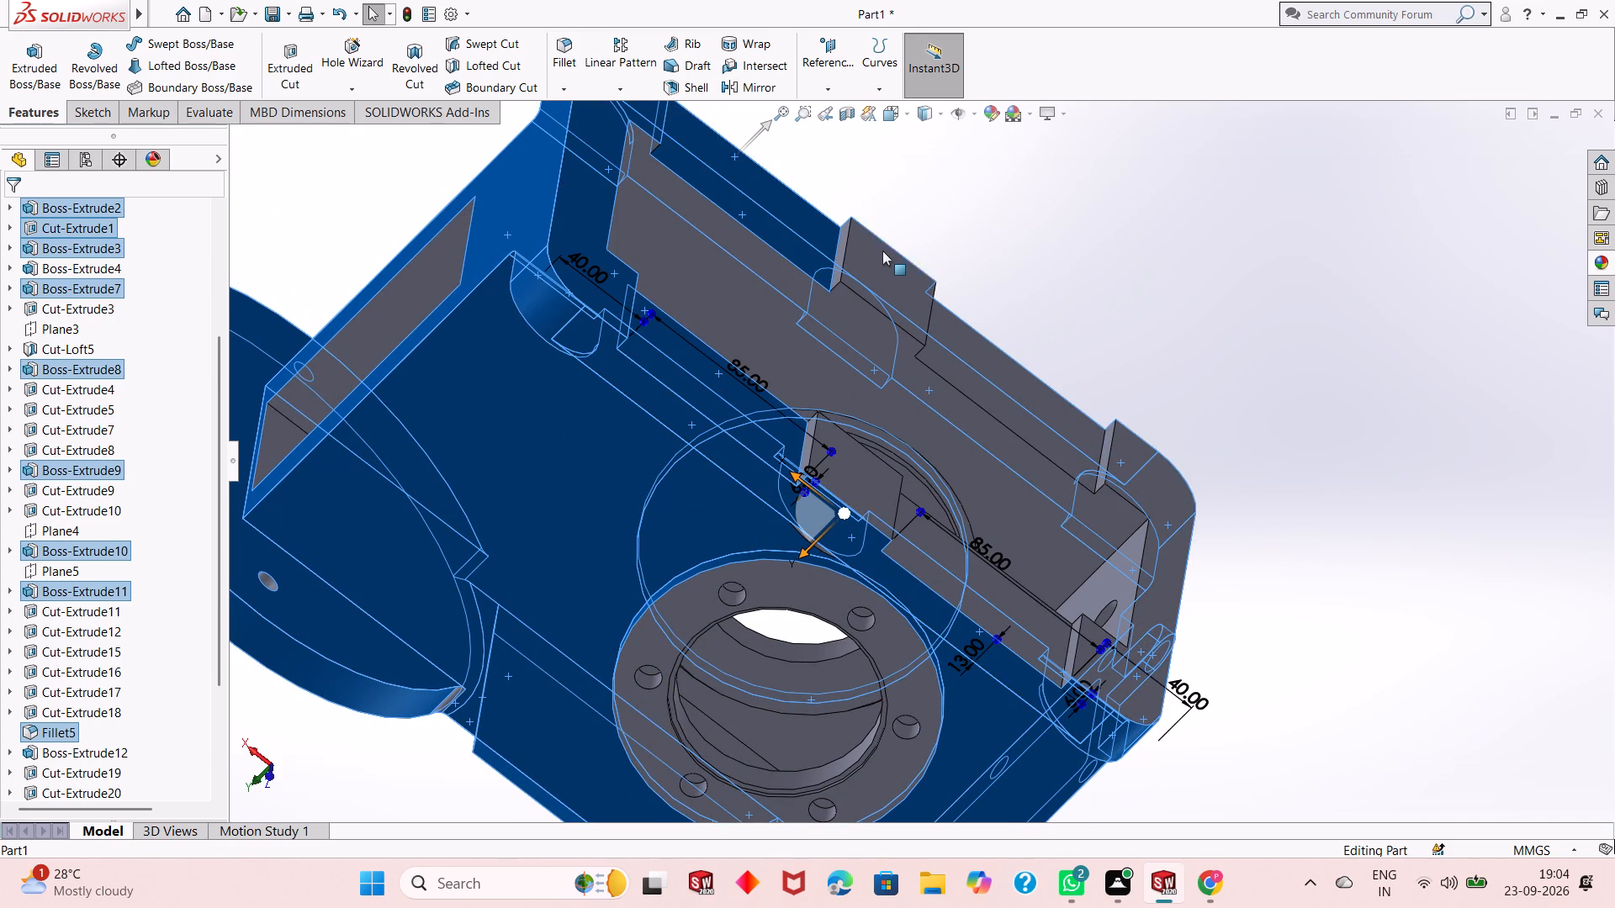
left_click(882, 251, "ctrl")
left_click(998, 362, "ctrl")
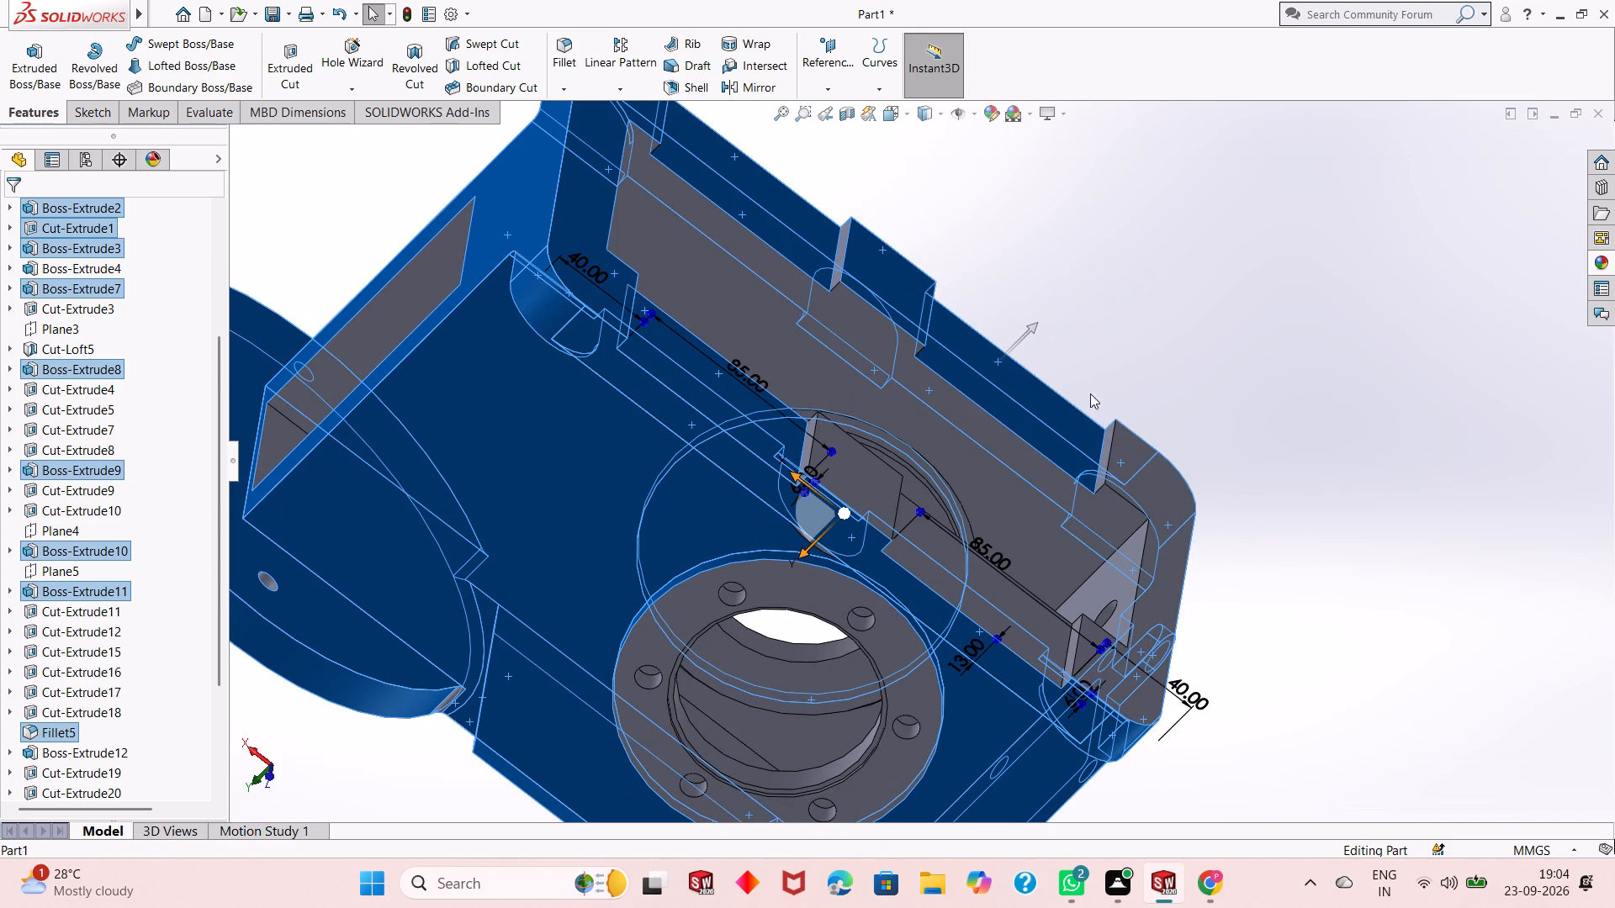
left_click(1156, 478, "ctrl")
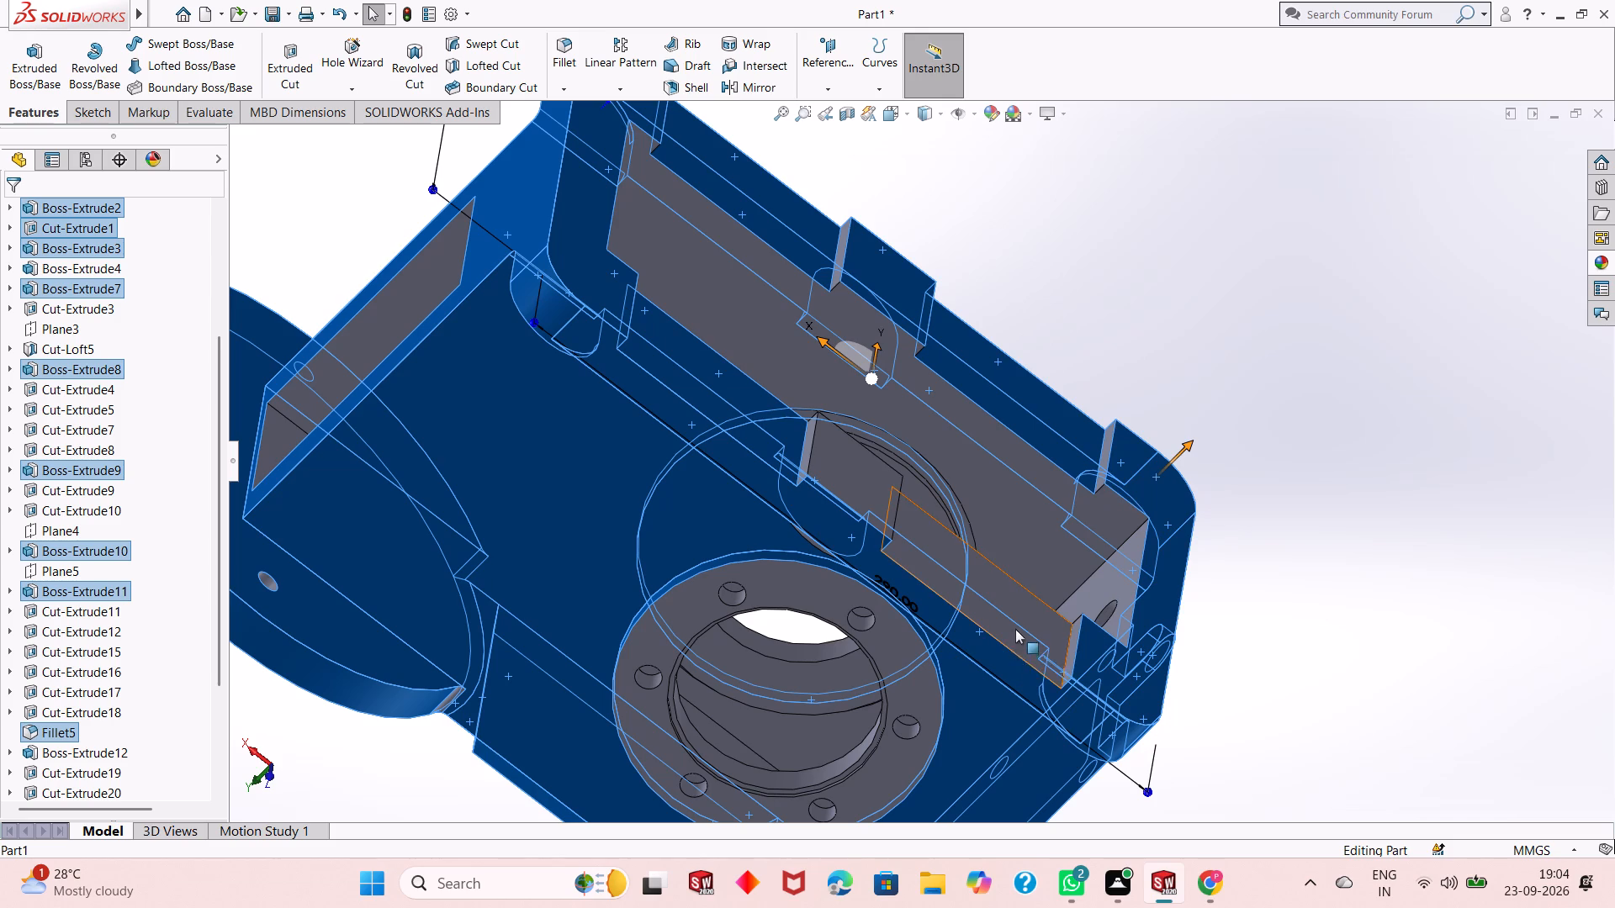
left_click(1015, 628, "ctrl")
left_click(867, 492, "ctrl")
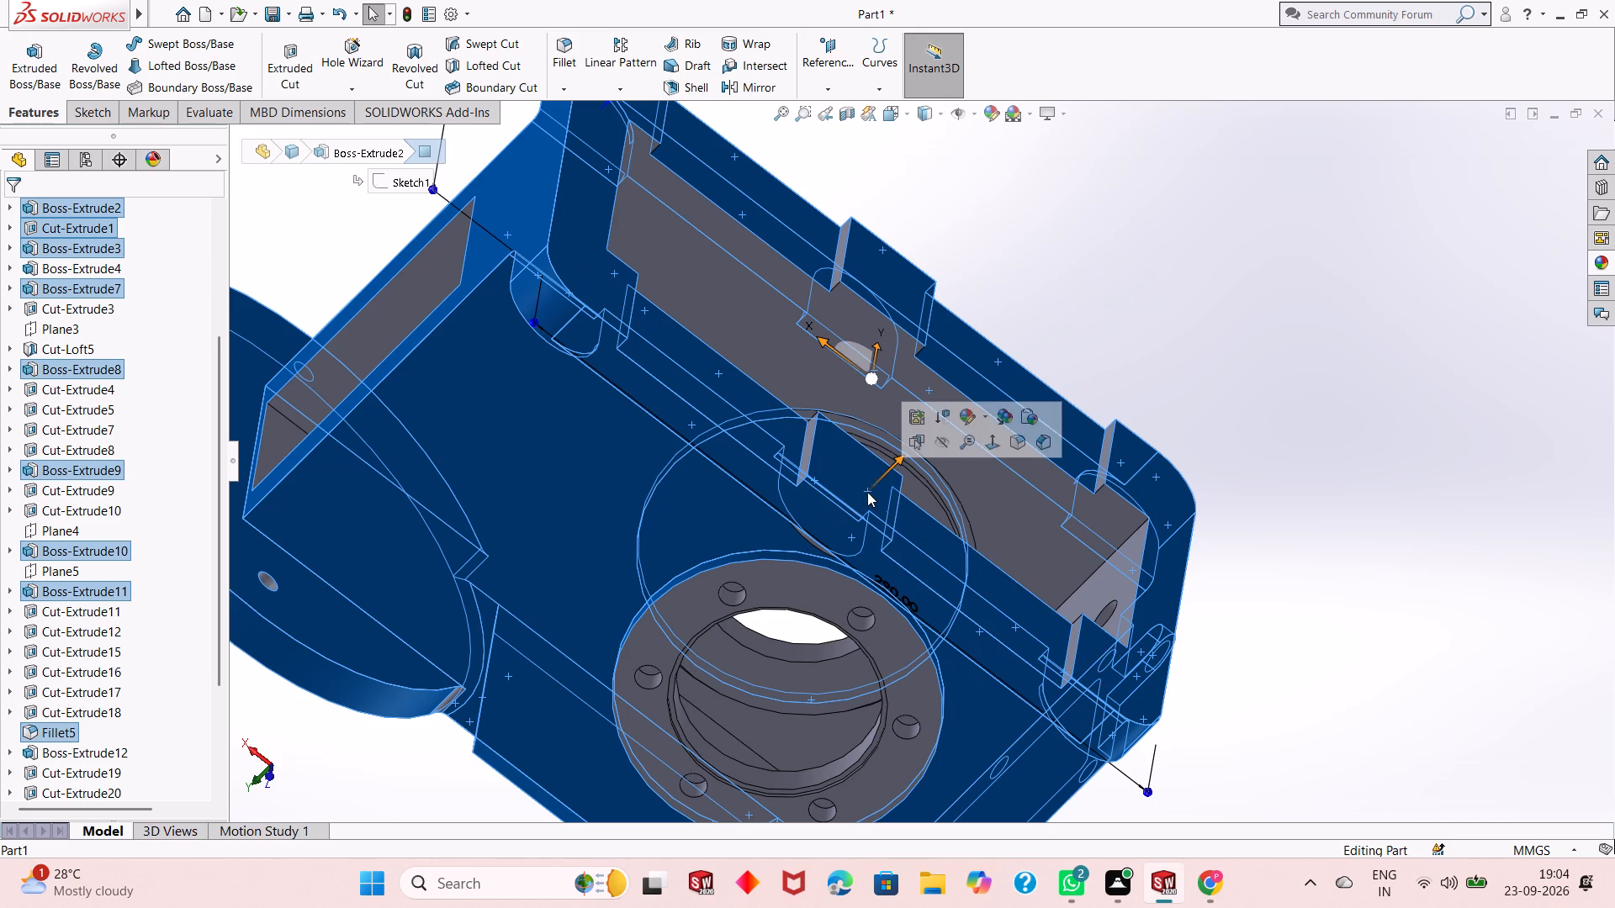
Add the narrow step faces between foot pads and recesses along one long side of the base's underside to the selection.
scroll(924, 489, "up", 2)
scroll(1014, 376, "down", 2)
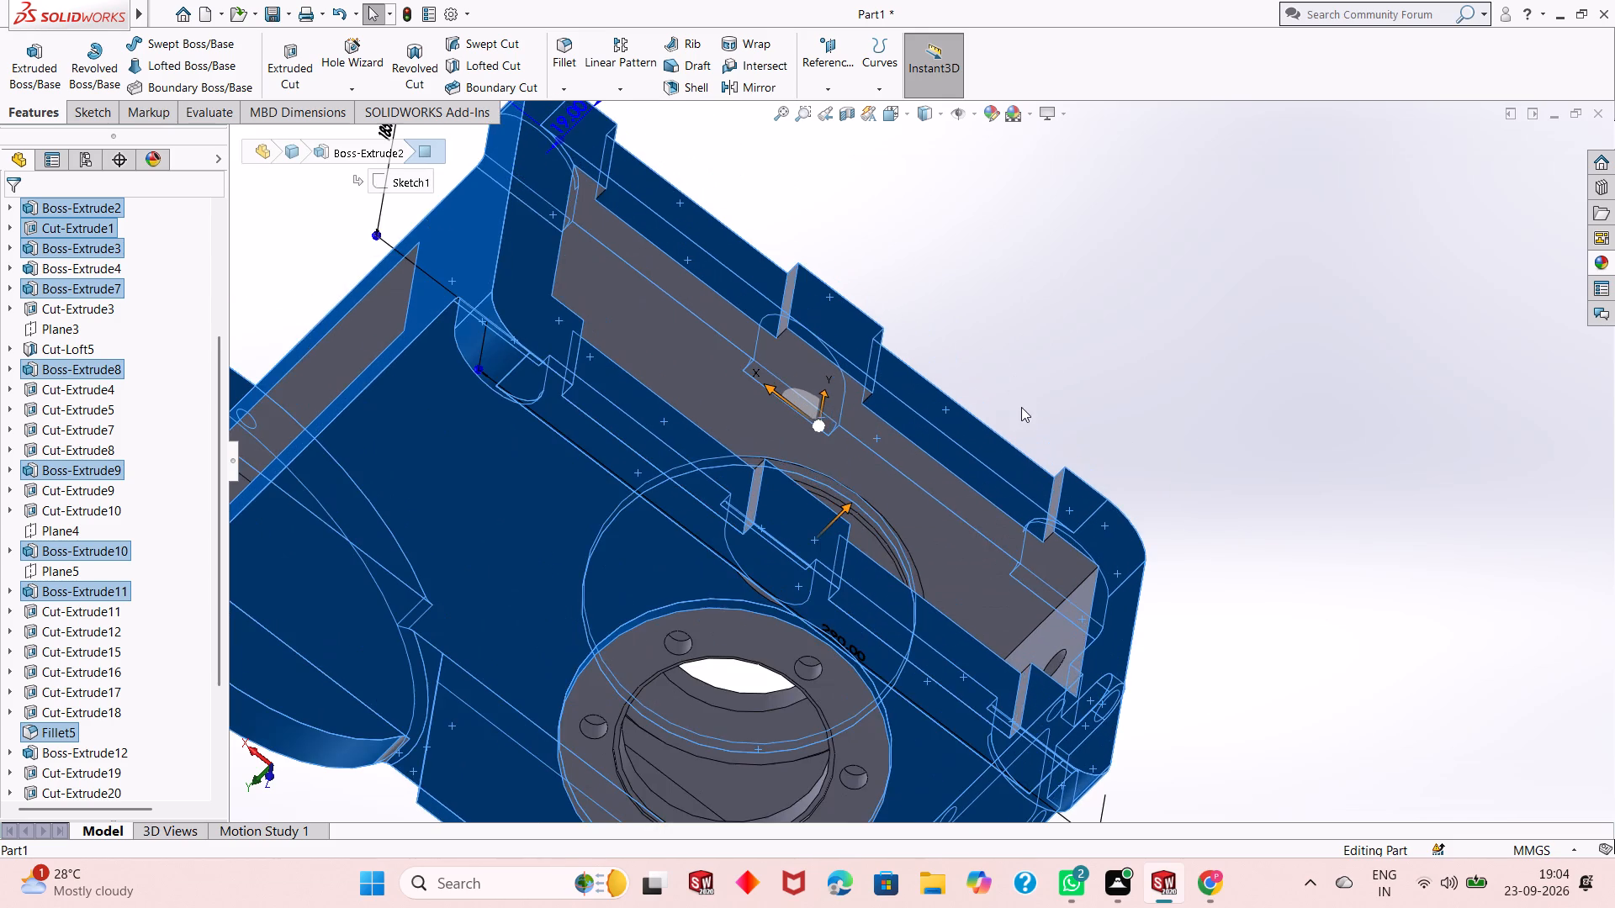
middle_click_drag(1023, 415, 1061, 484)
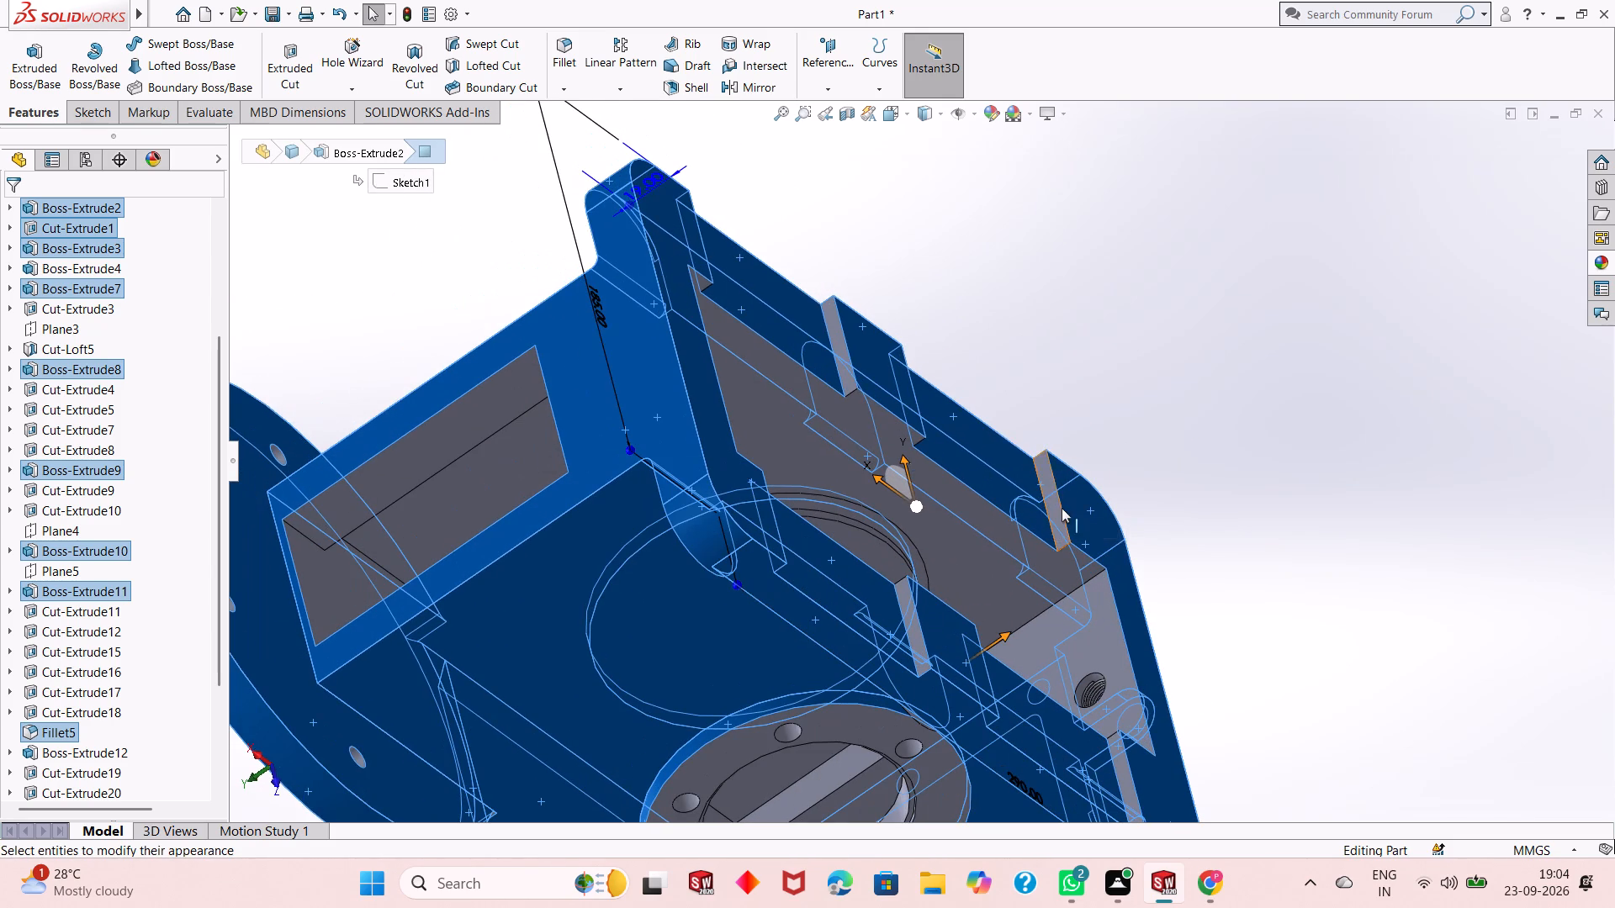
left_click(1056, 516, "ctrl")
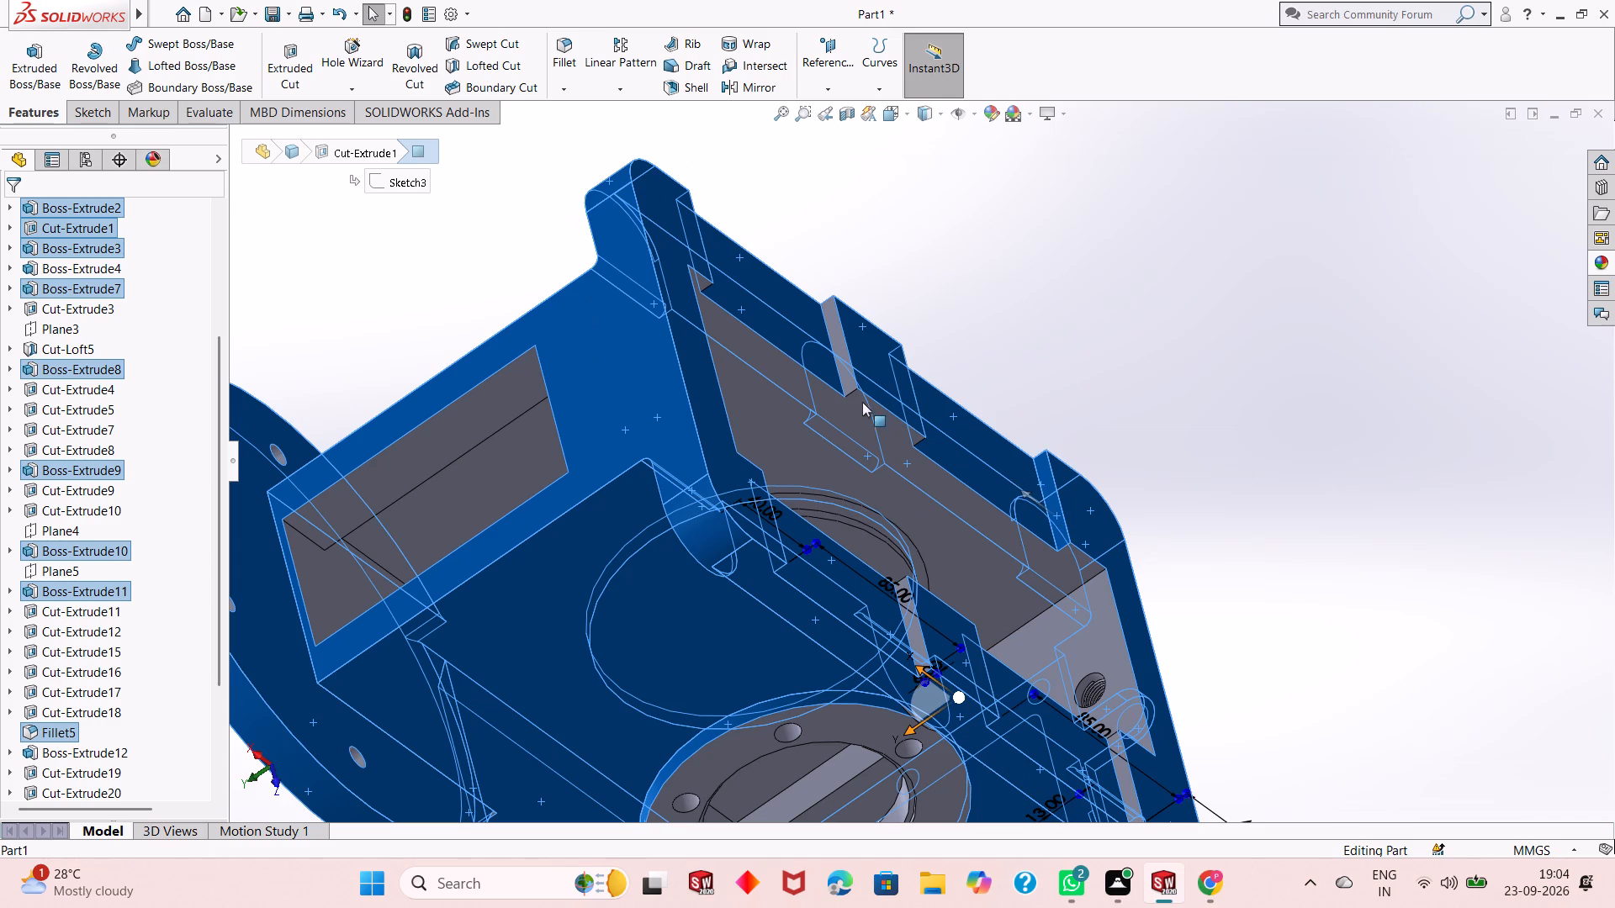
scroll(840, 356, "down", 4)
left_click(849, 342, "ctrl")
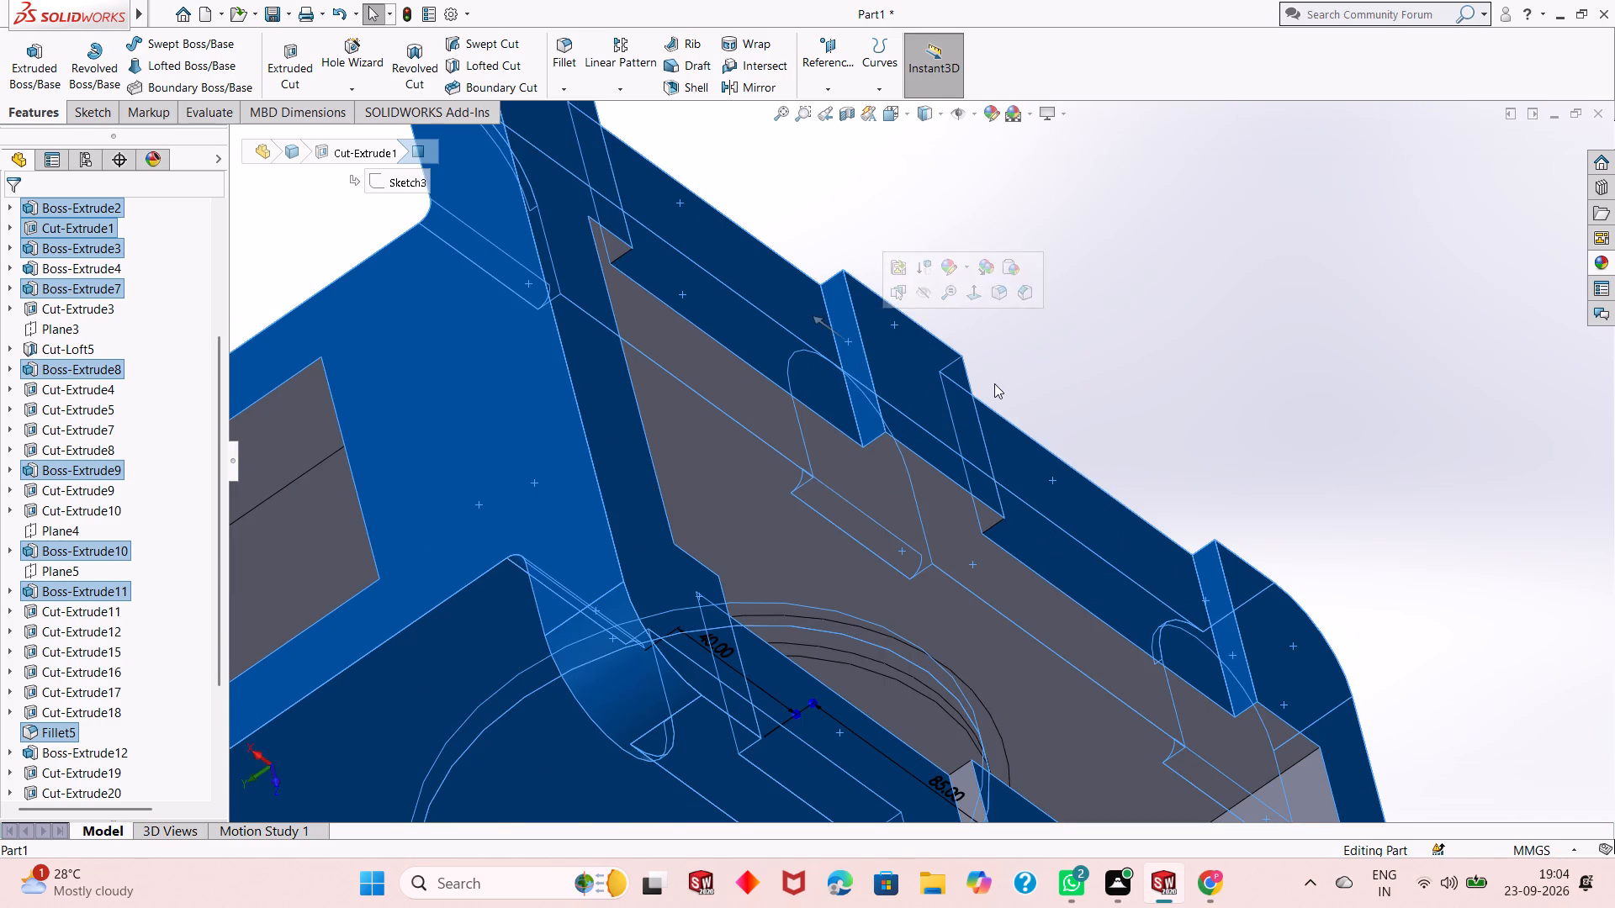
middle_click_drag(994, 388, 803, 404)
left_click(924, 456, "ctrl")
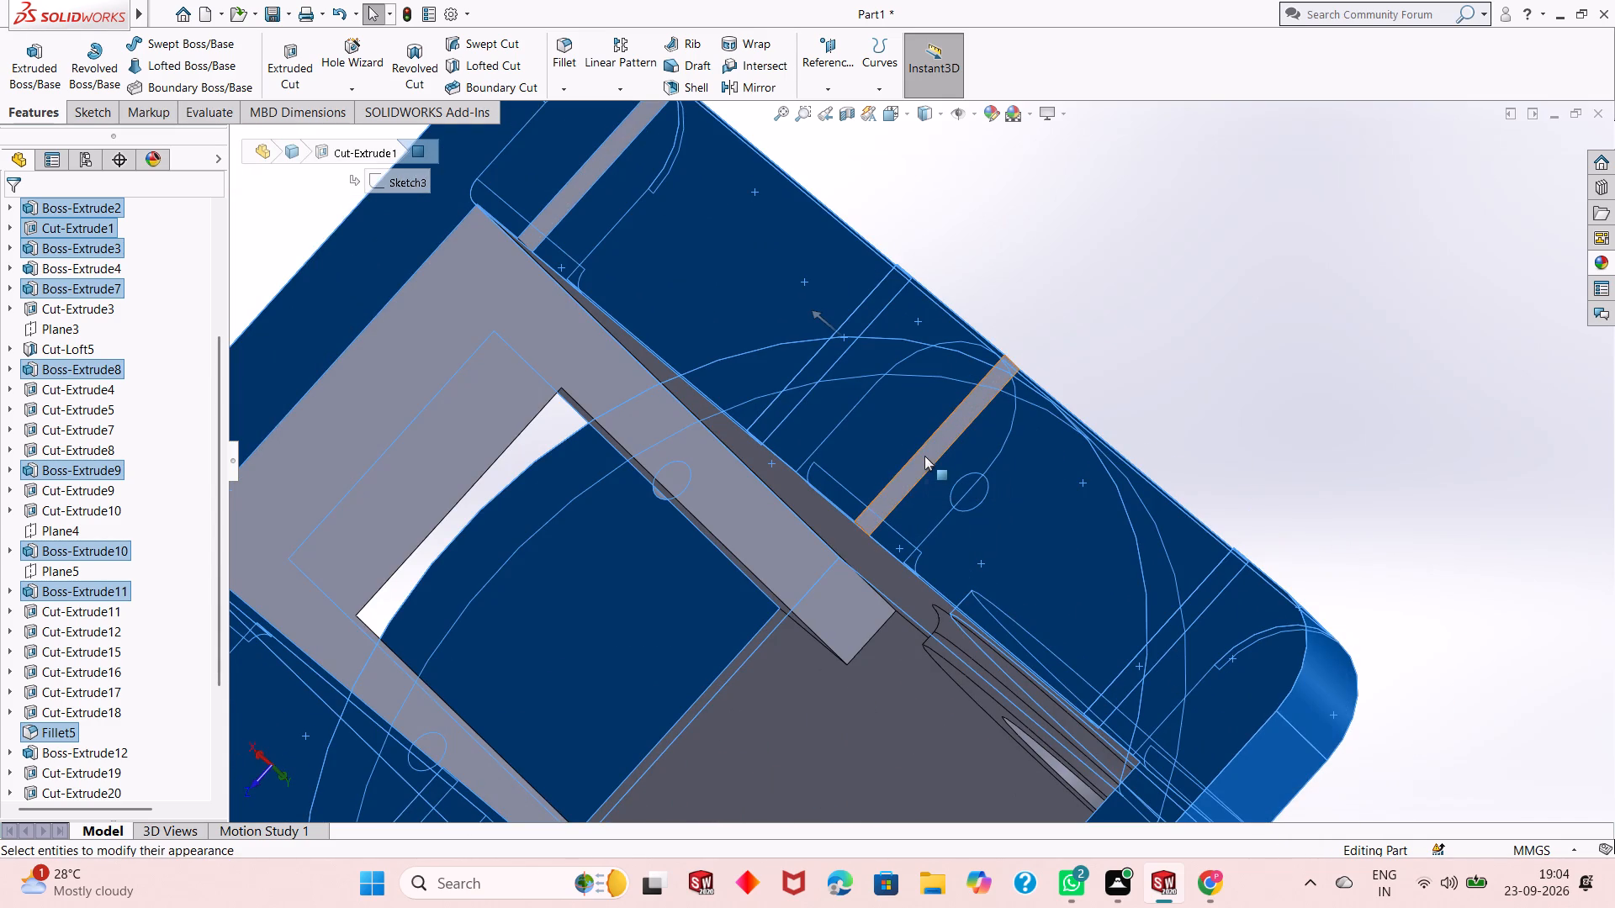
left_click(585, 177, "ctrl")
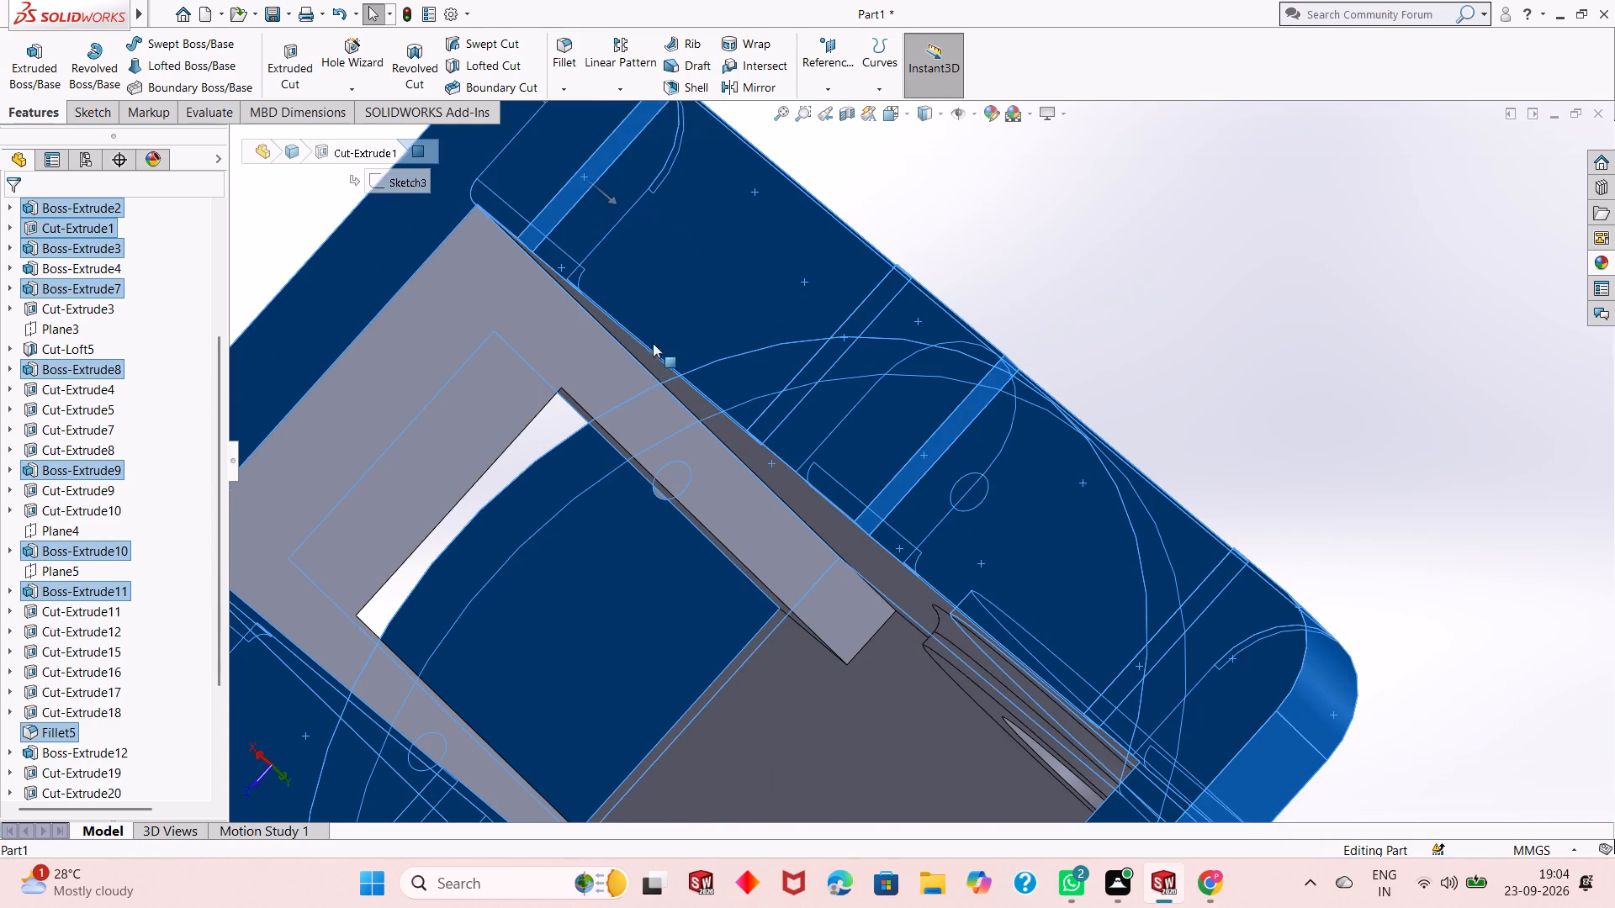
Add the narrow step faces between foot pads and recesses along the other long side of the base's underside to the selection.
scroll(696, 462, "up", 4)
scroll(495, 566, "down", 3)
scroll(681, 560, "down", 4)
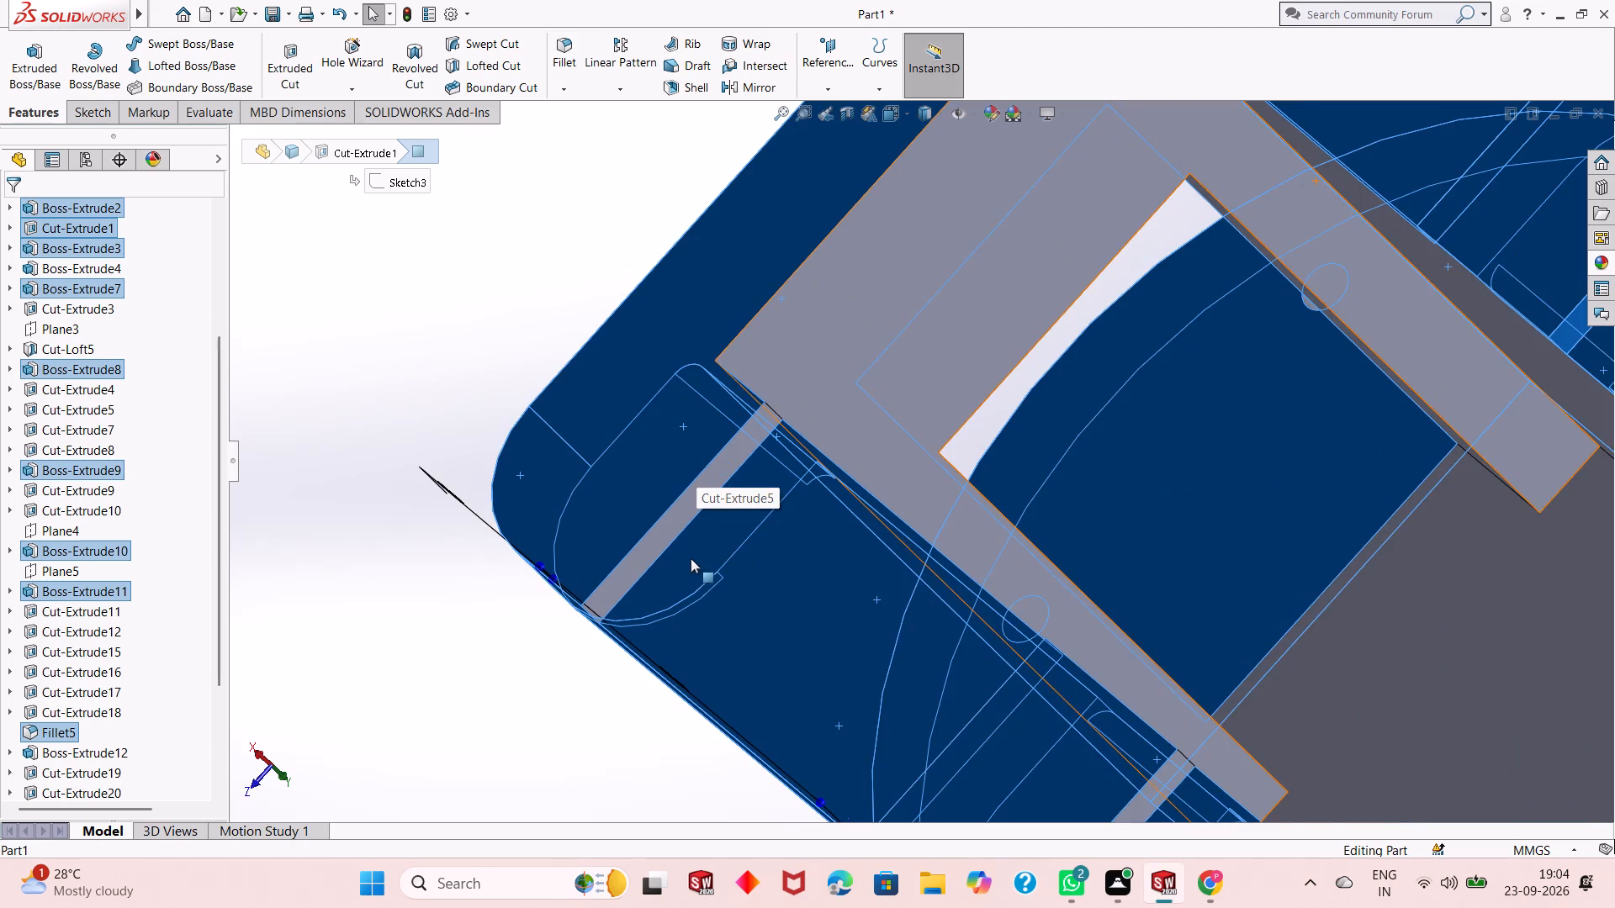
left_click(667, 532, "ctrl")
scroll(671, 539, "up", 4)
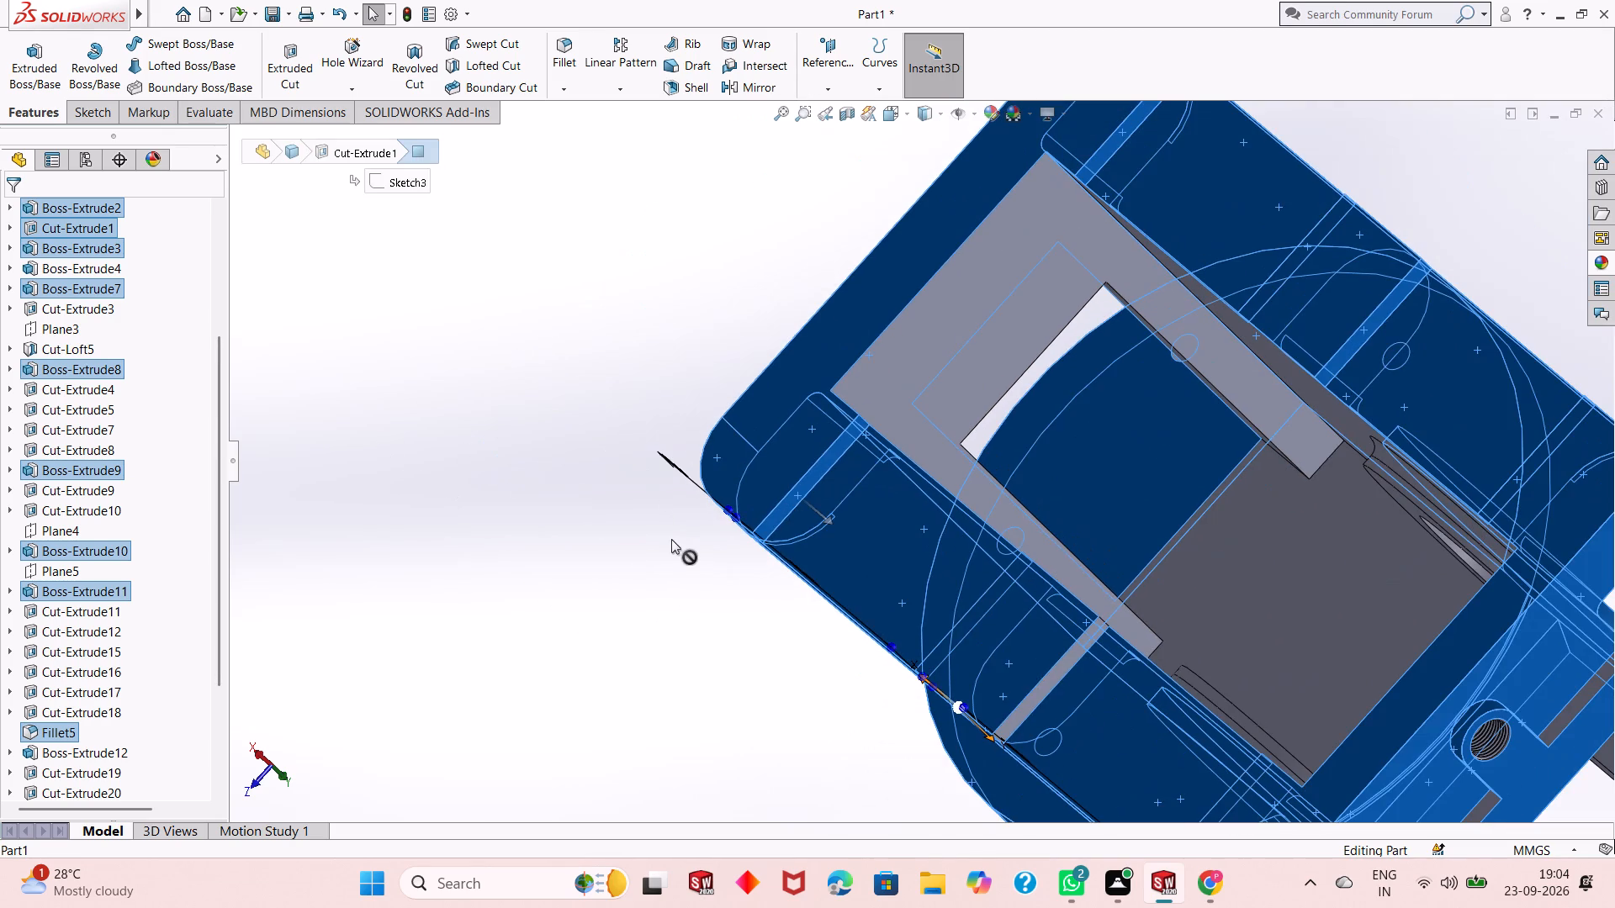
scroll(1096, 705, "down", 1)
left_click(1021, 666, "ctrl")
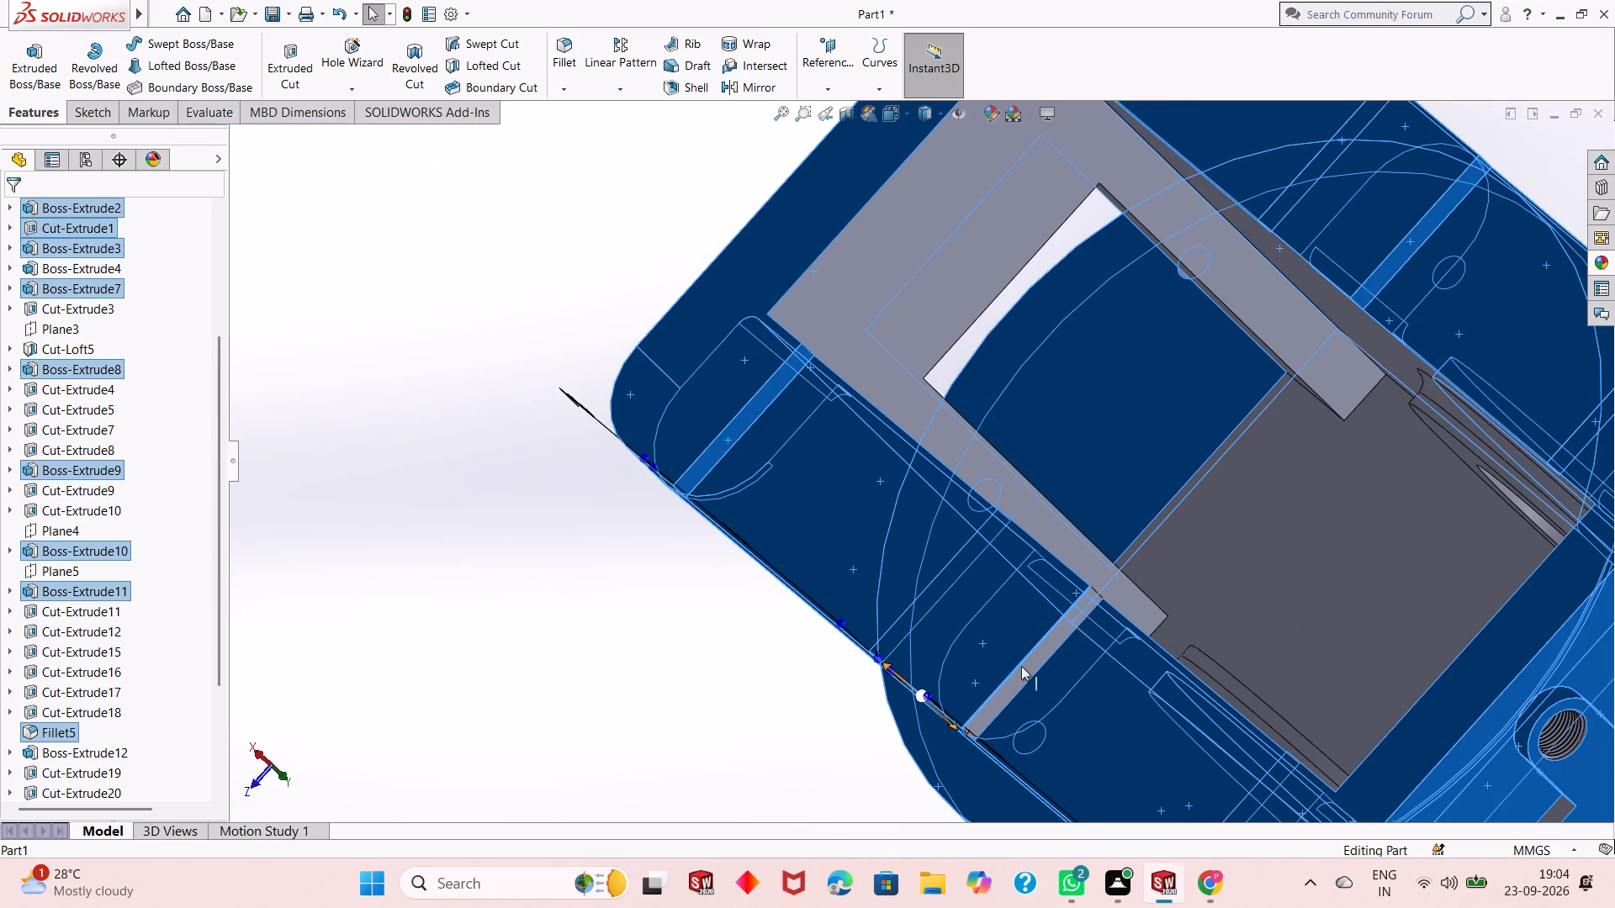
left_click(1012, 685, "ctrl")
middle_click_drag(998, 636, 1146, 719)
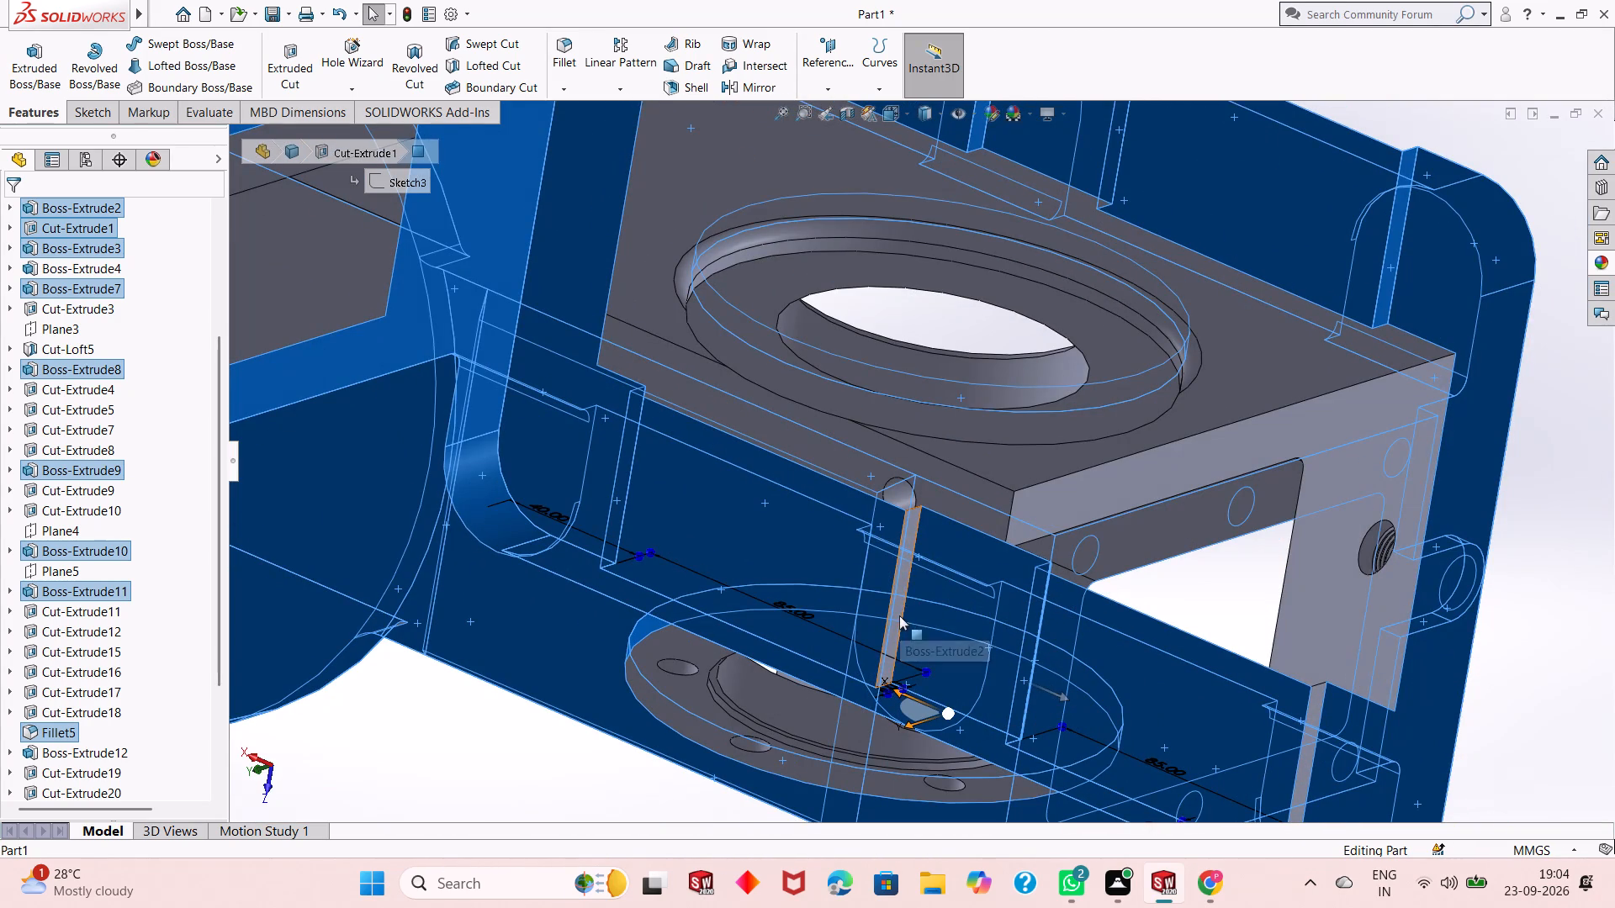
left_click(888, 623, "ctrl")
left_click(890, 634, "ctrl")
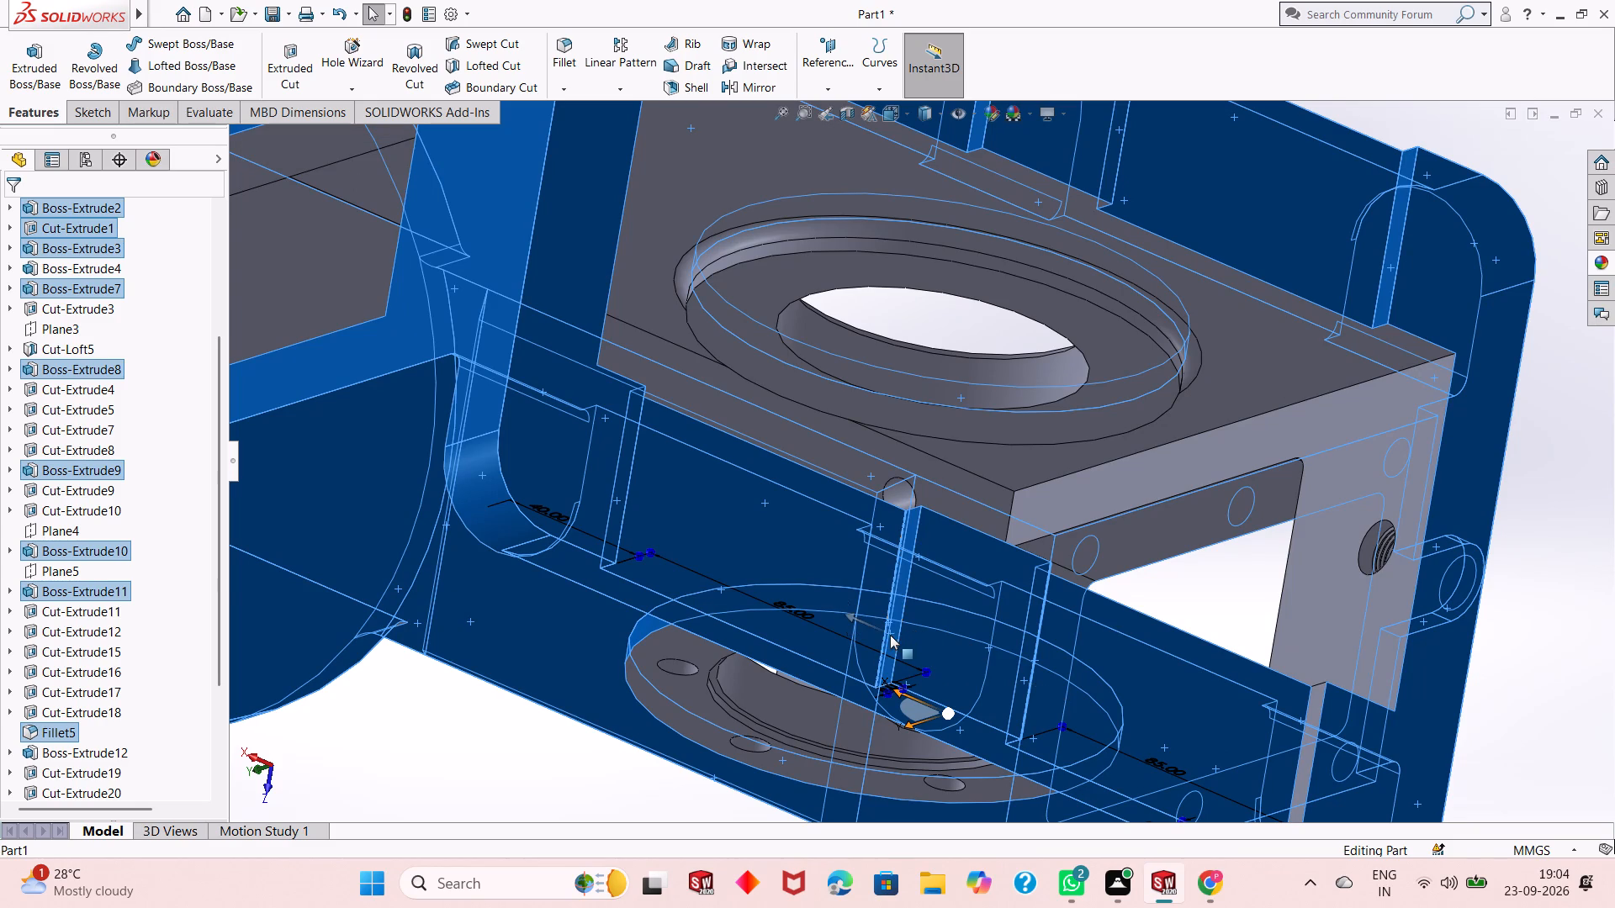
scroll(960, 652, "up", 1)
scroll(1294, 728, "down", 5)
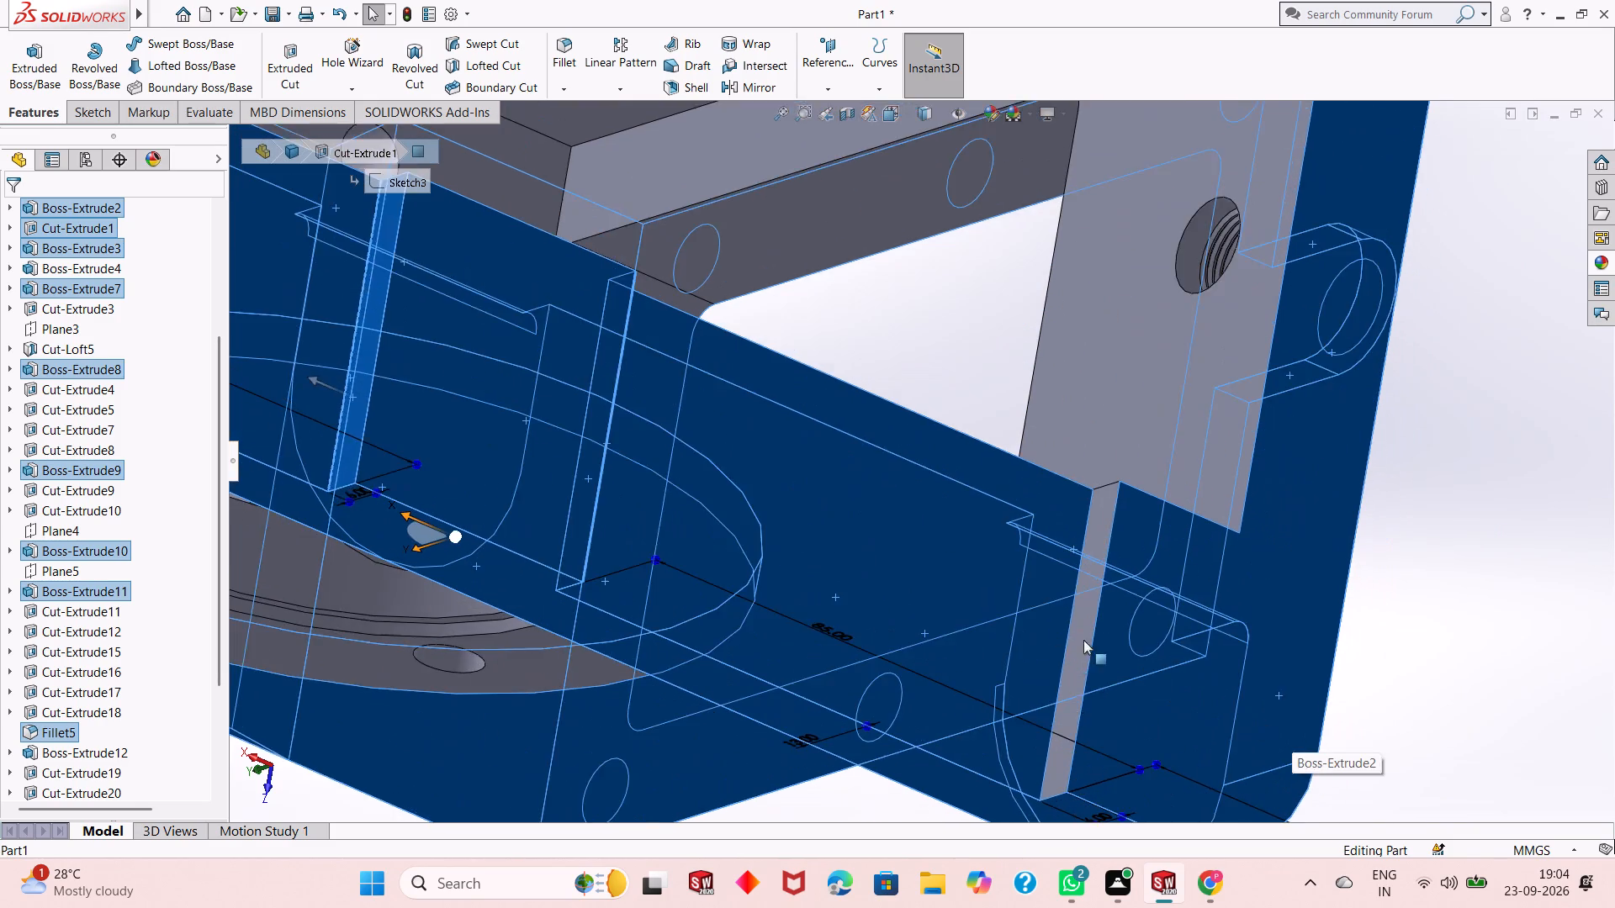
left_click(1023, 626, "ctrl")
Start a colour appearance for all selected faces and try the standard green swatches, ending on the dark green one.
scroll(1023, 626, "up", 7)
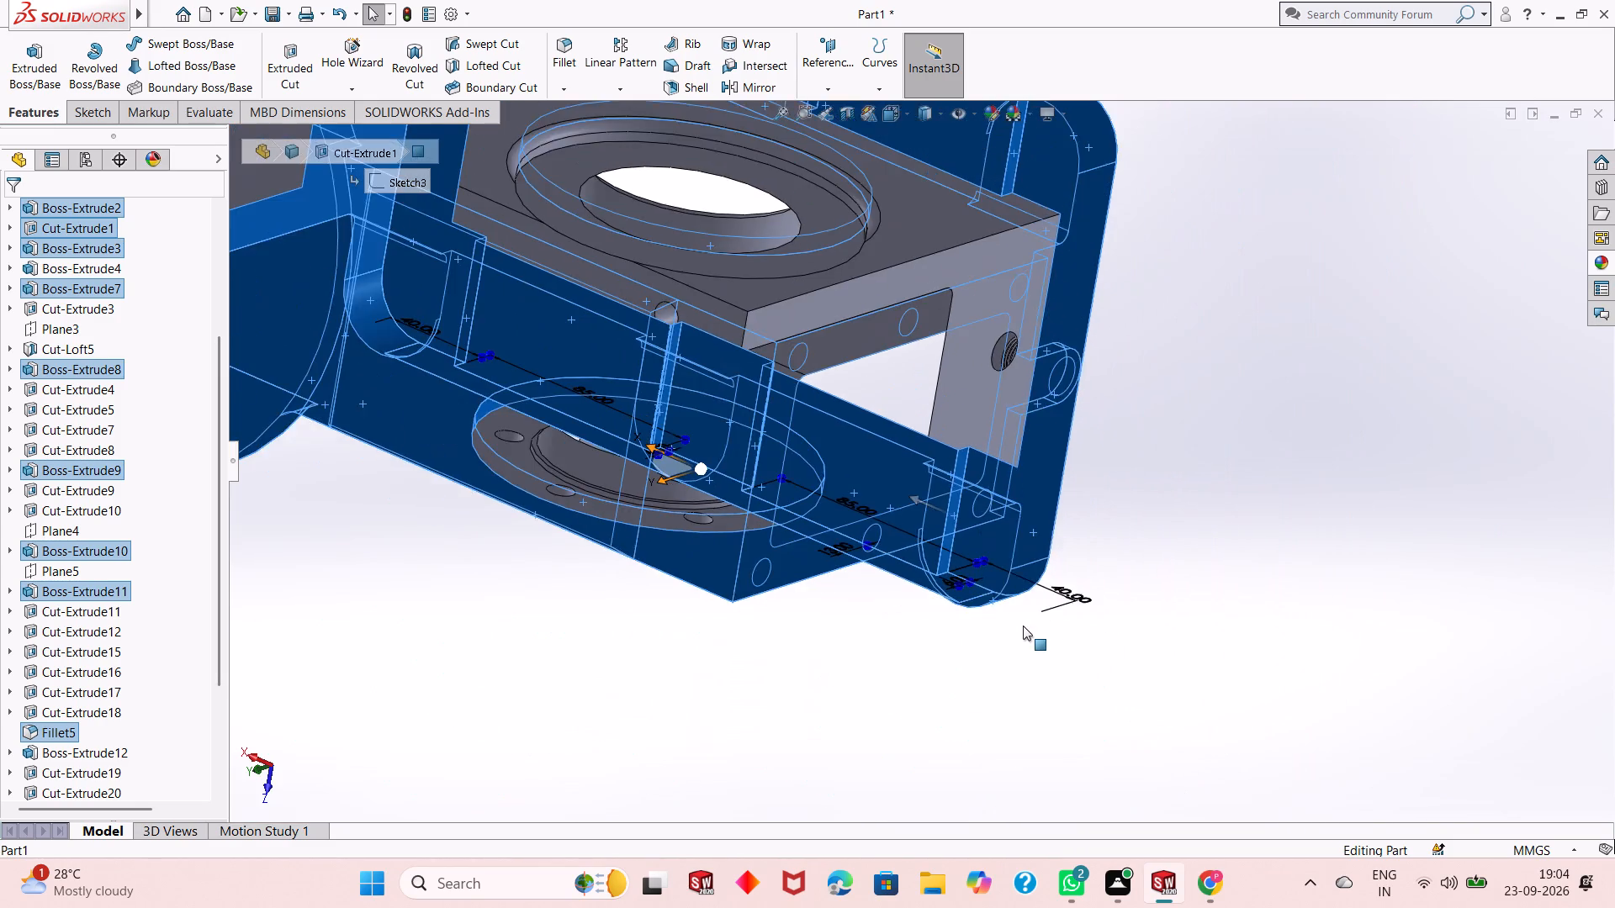
scroll(1023, 626, "up", 2)
middle_click_drag(943, 290, 1109, 604)
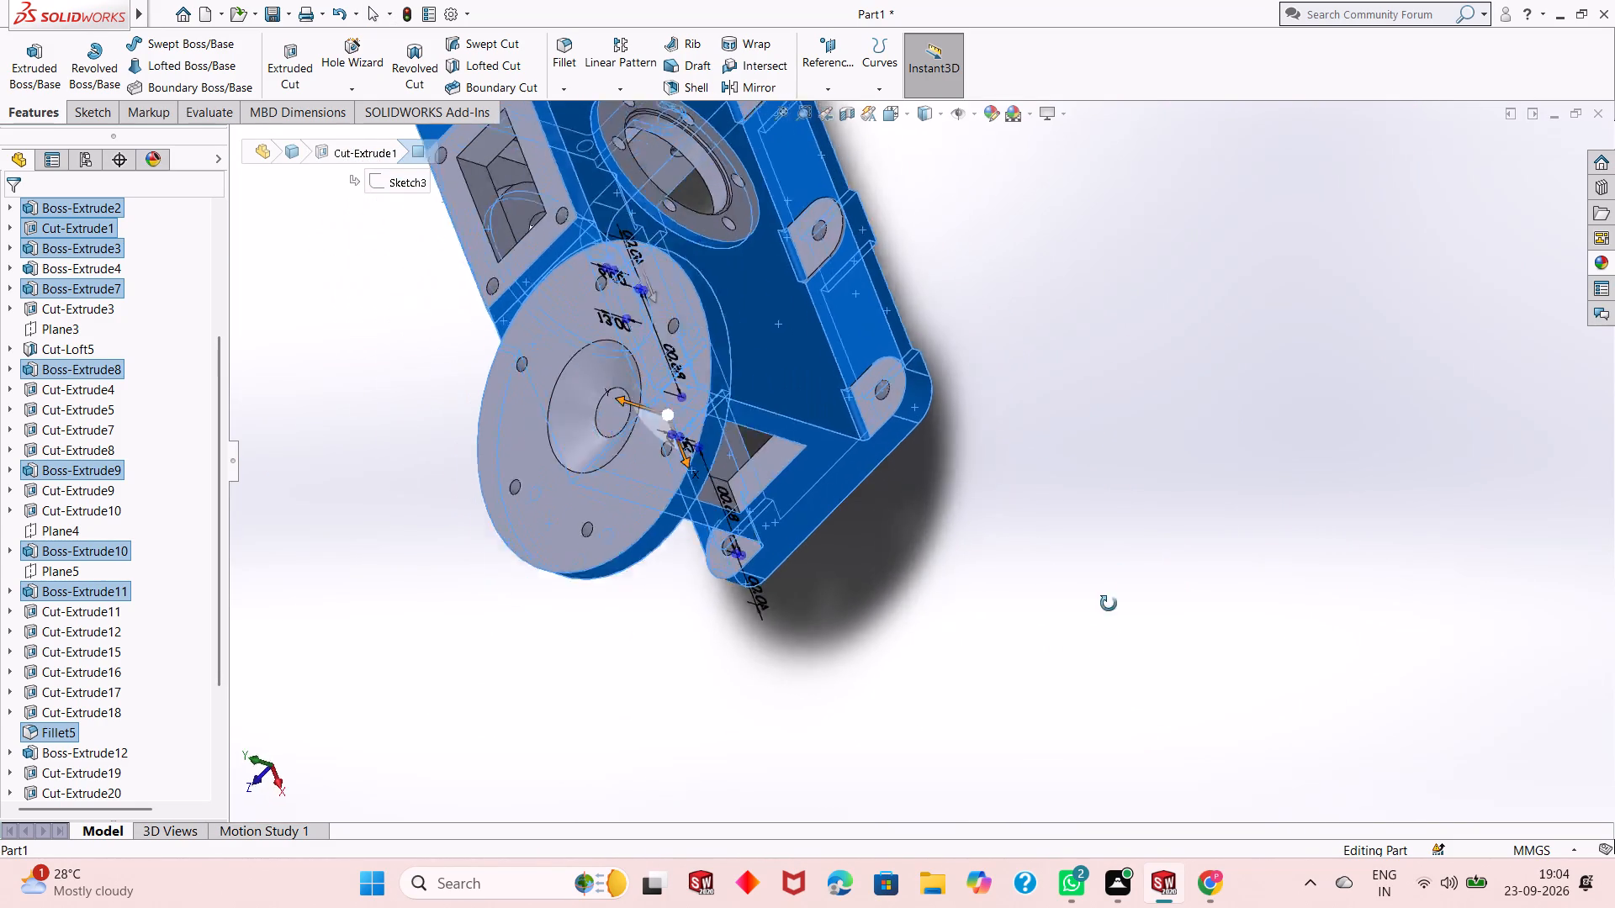
middle_click_drag(1109, 604, 1177, 448)
scroll(908, 482, "up", 3)
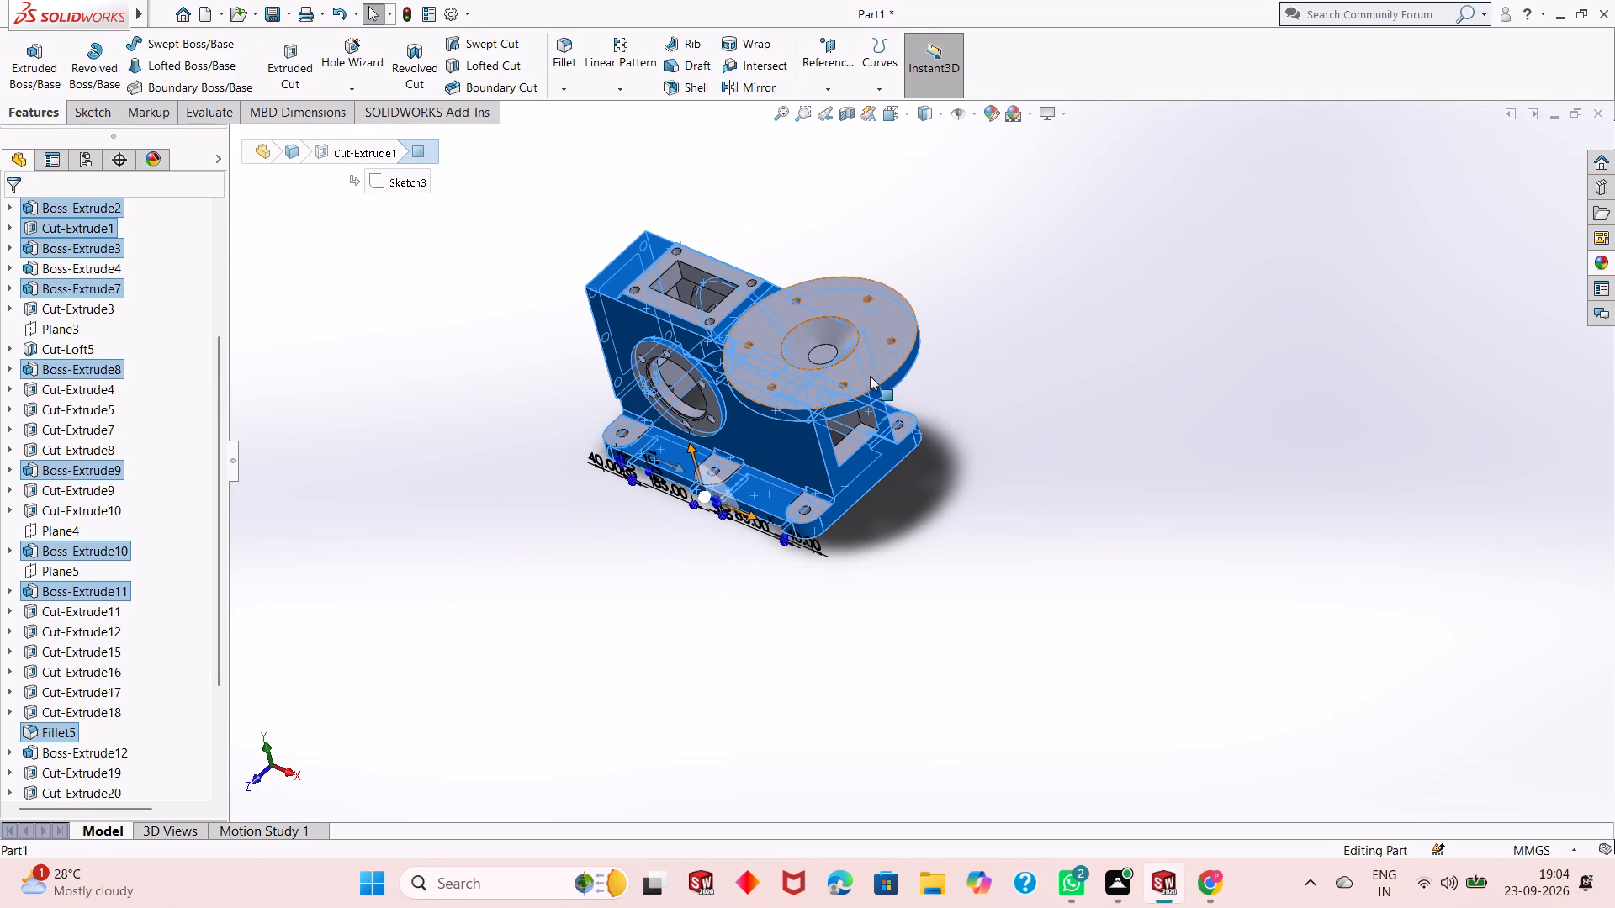
scroll(744, 526, "down", 4)
scroll(826, 528, "down", 1)
scroll(826, 528, "up", 2)
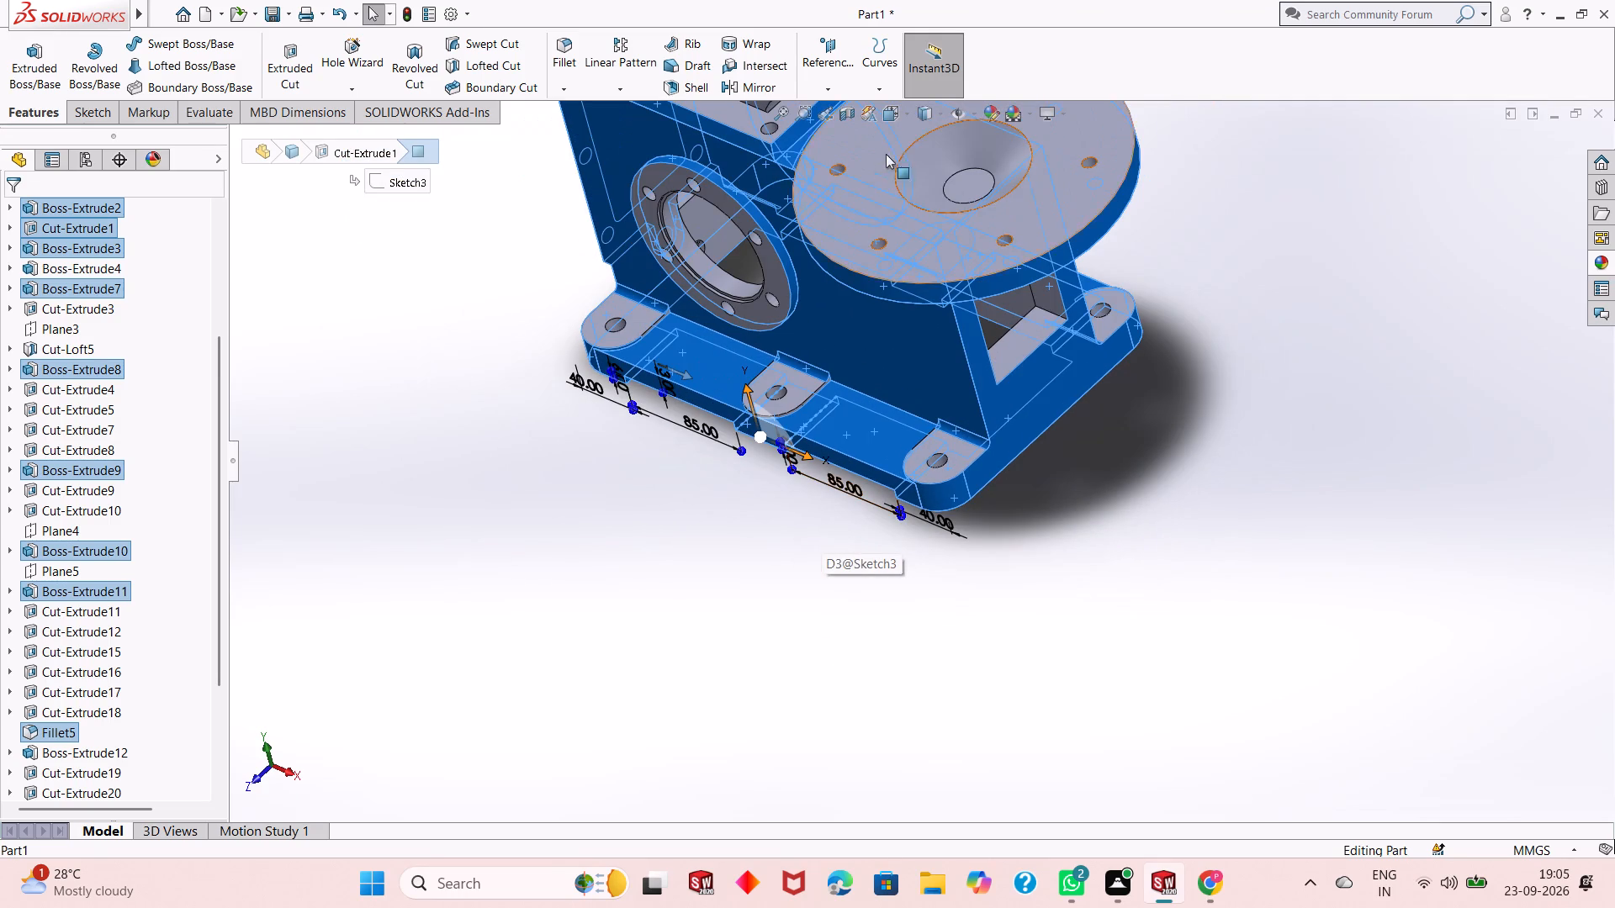
left_click(994, 116)
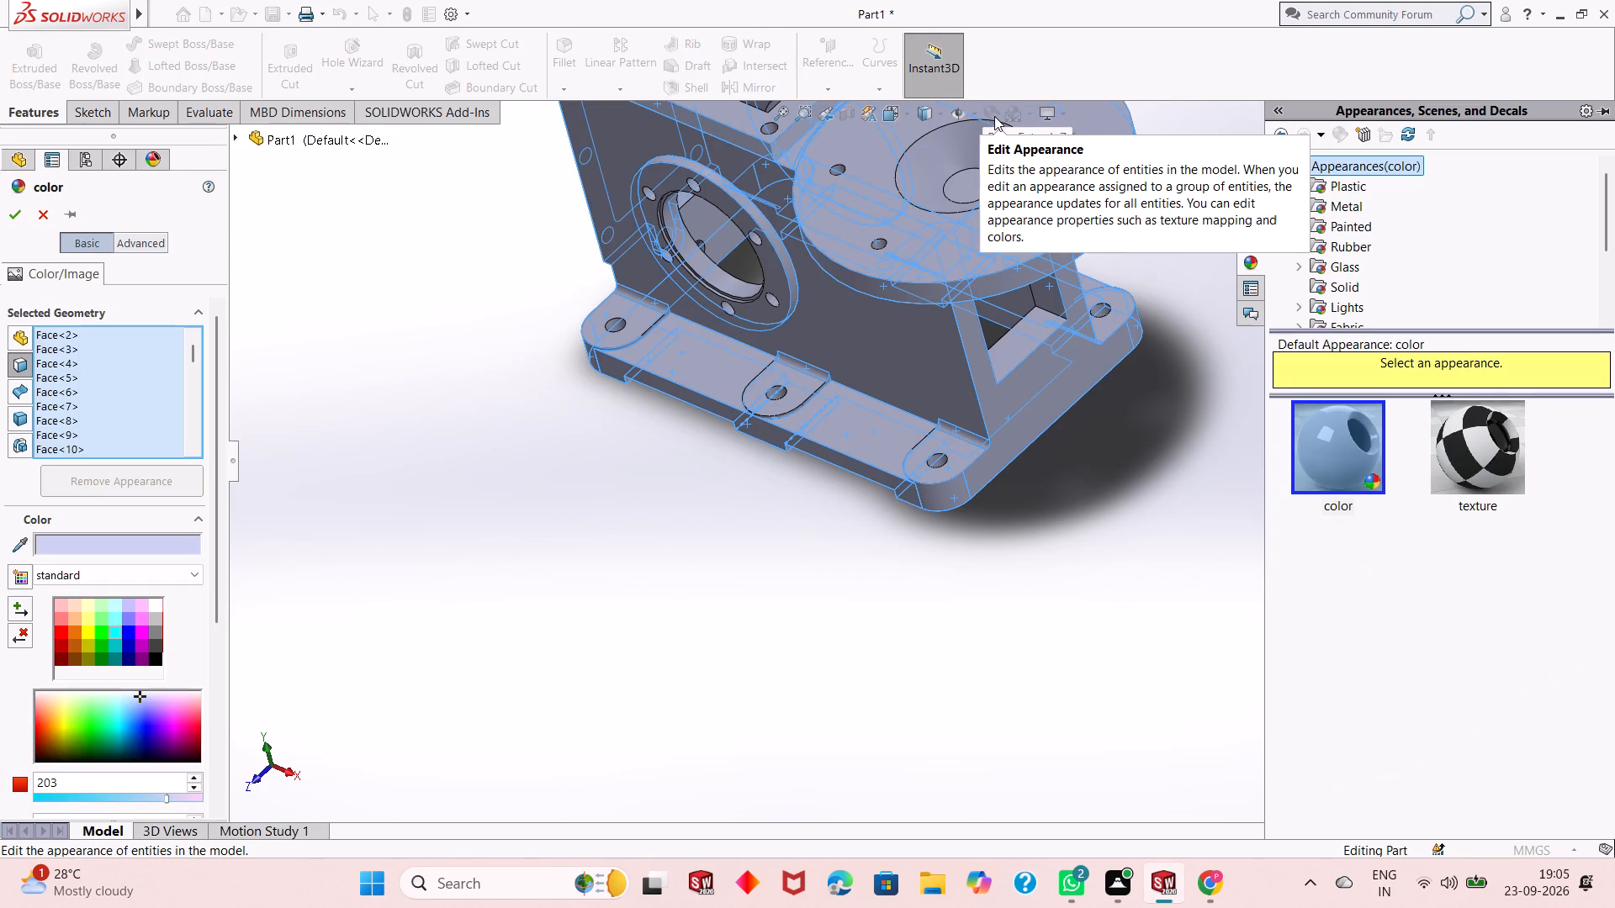
left_click(99, 630)
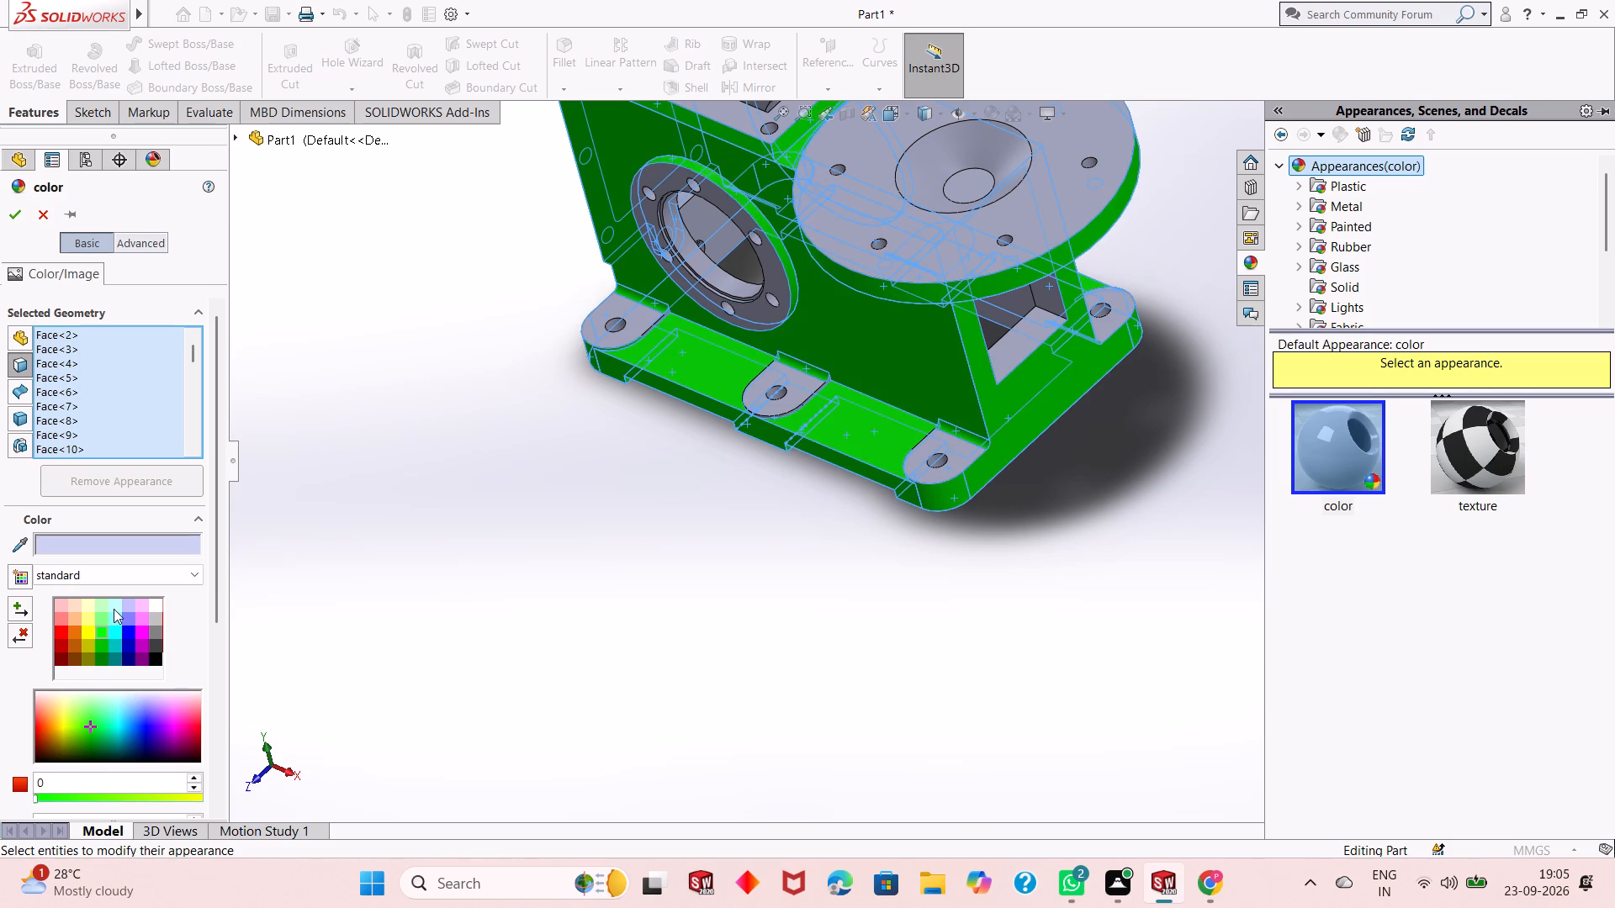
left_click(95, 651)
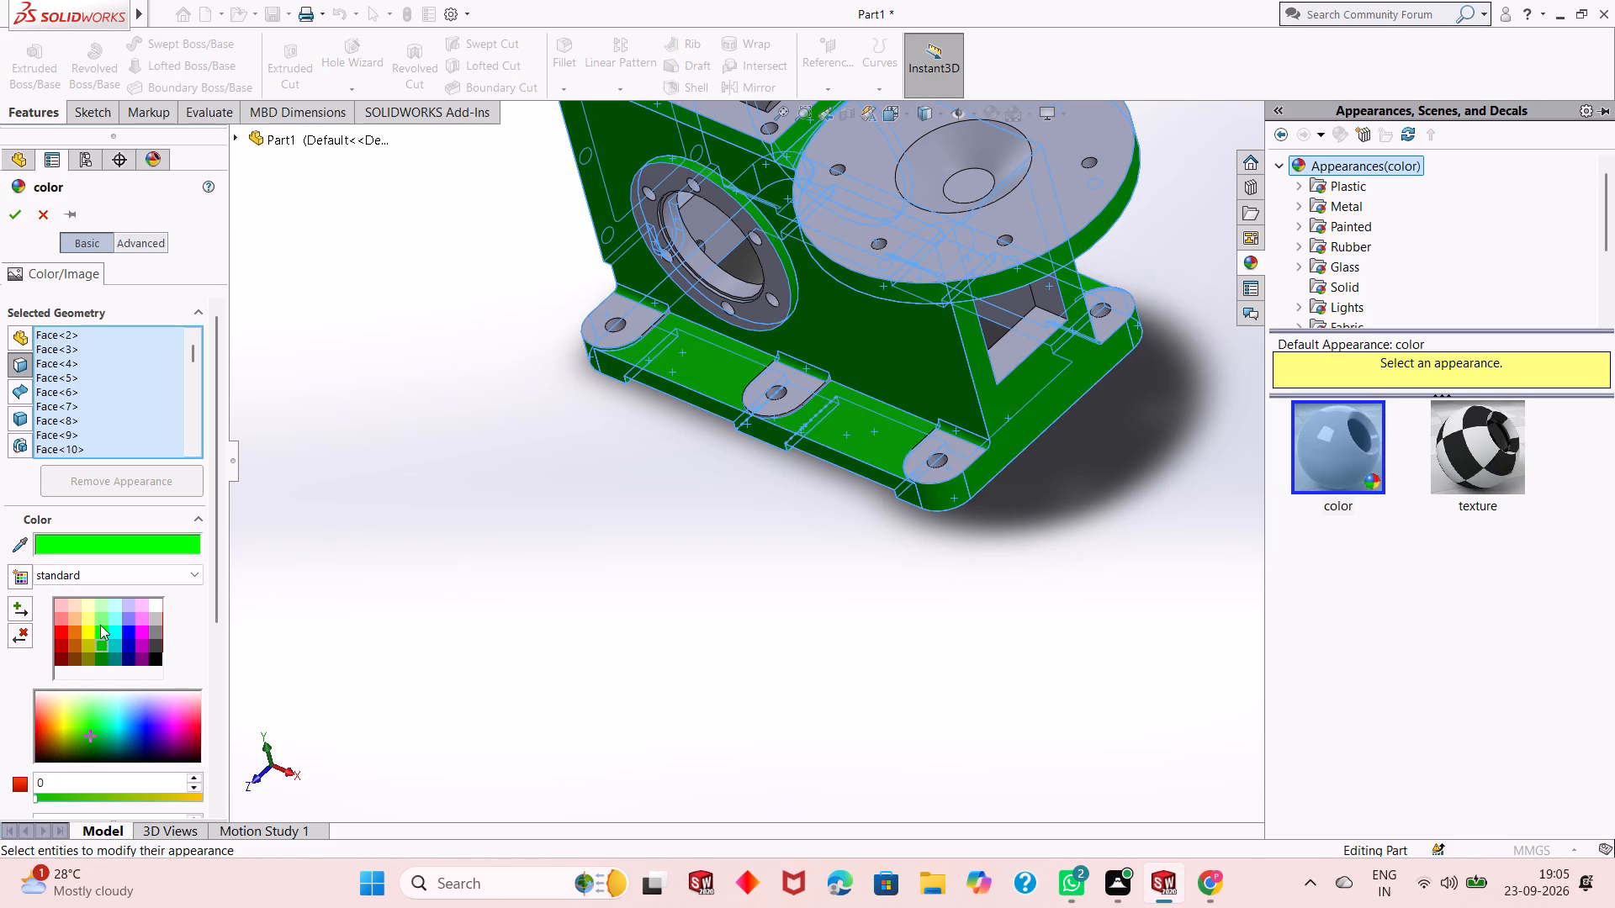
left_click(100, 625)
left_click(100, 630)
left_click(98, 635)
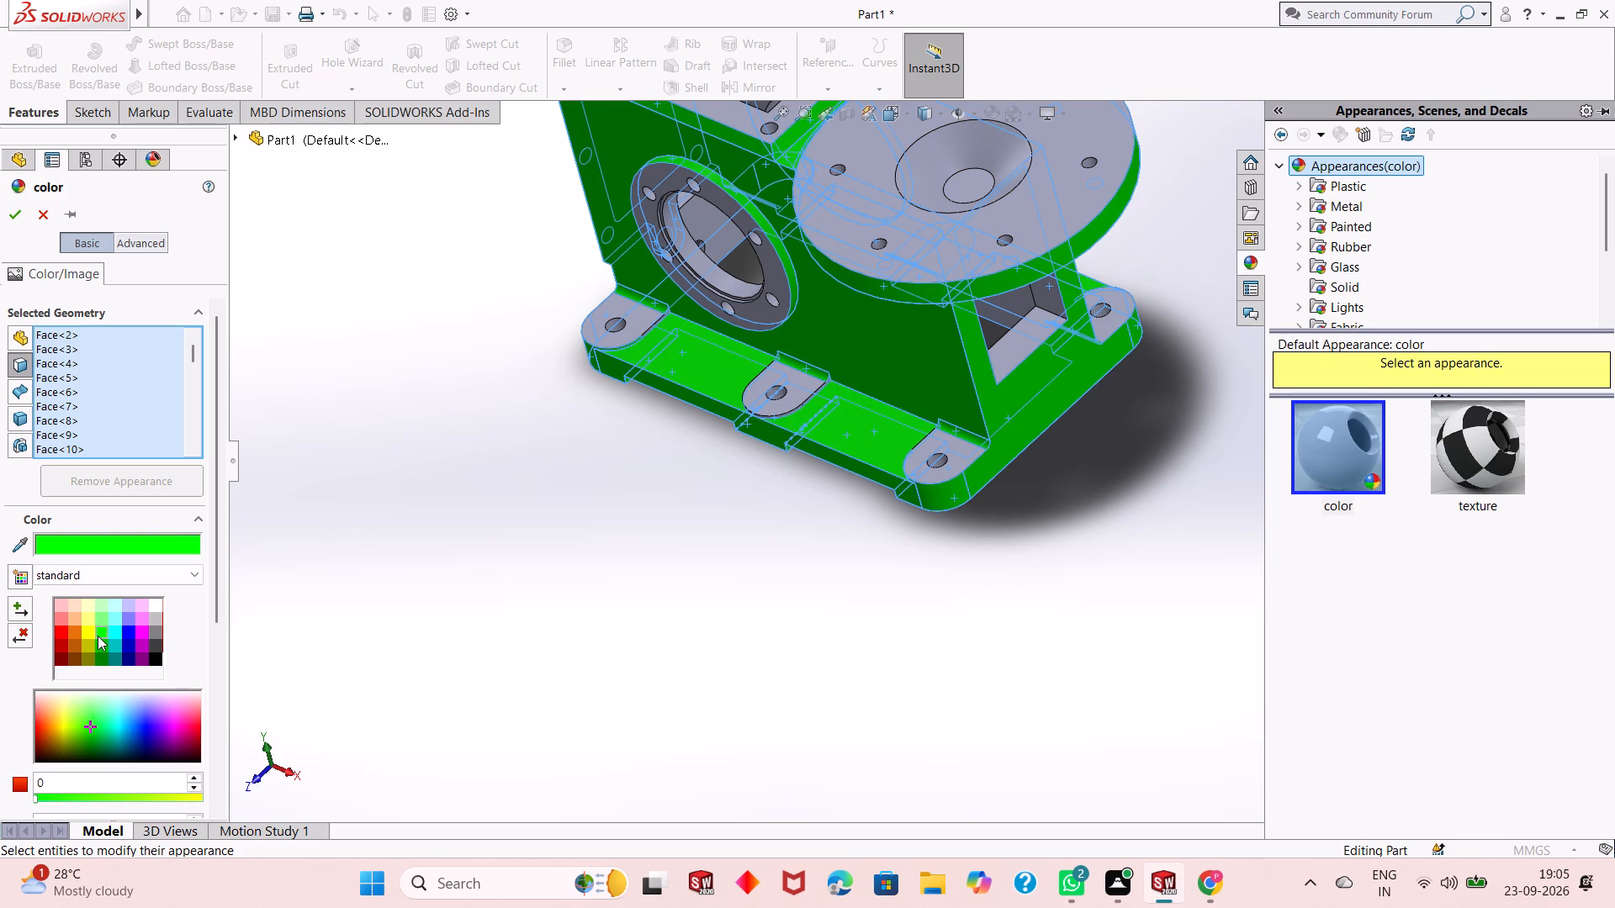
left_click(97, 648)
left_click(97, 656)
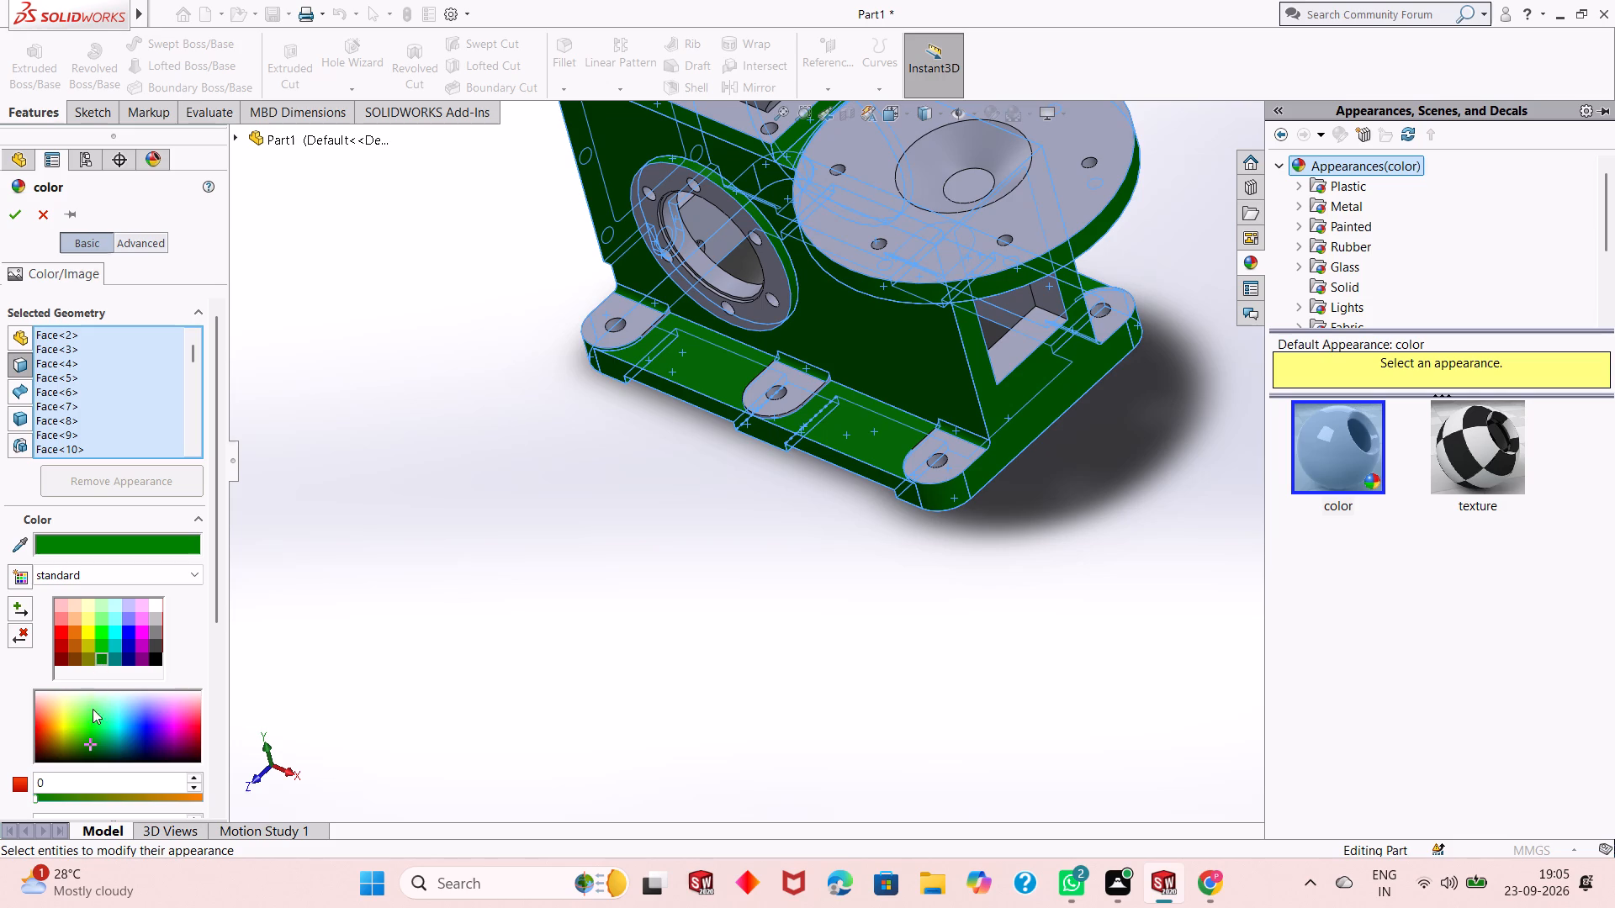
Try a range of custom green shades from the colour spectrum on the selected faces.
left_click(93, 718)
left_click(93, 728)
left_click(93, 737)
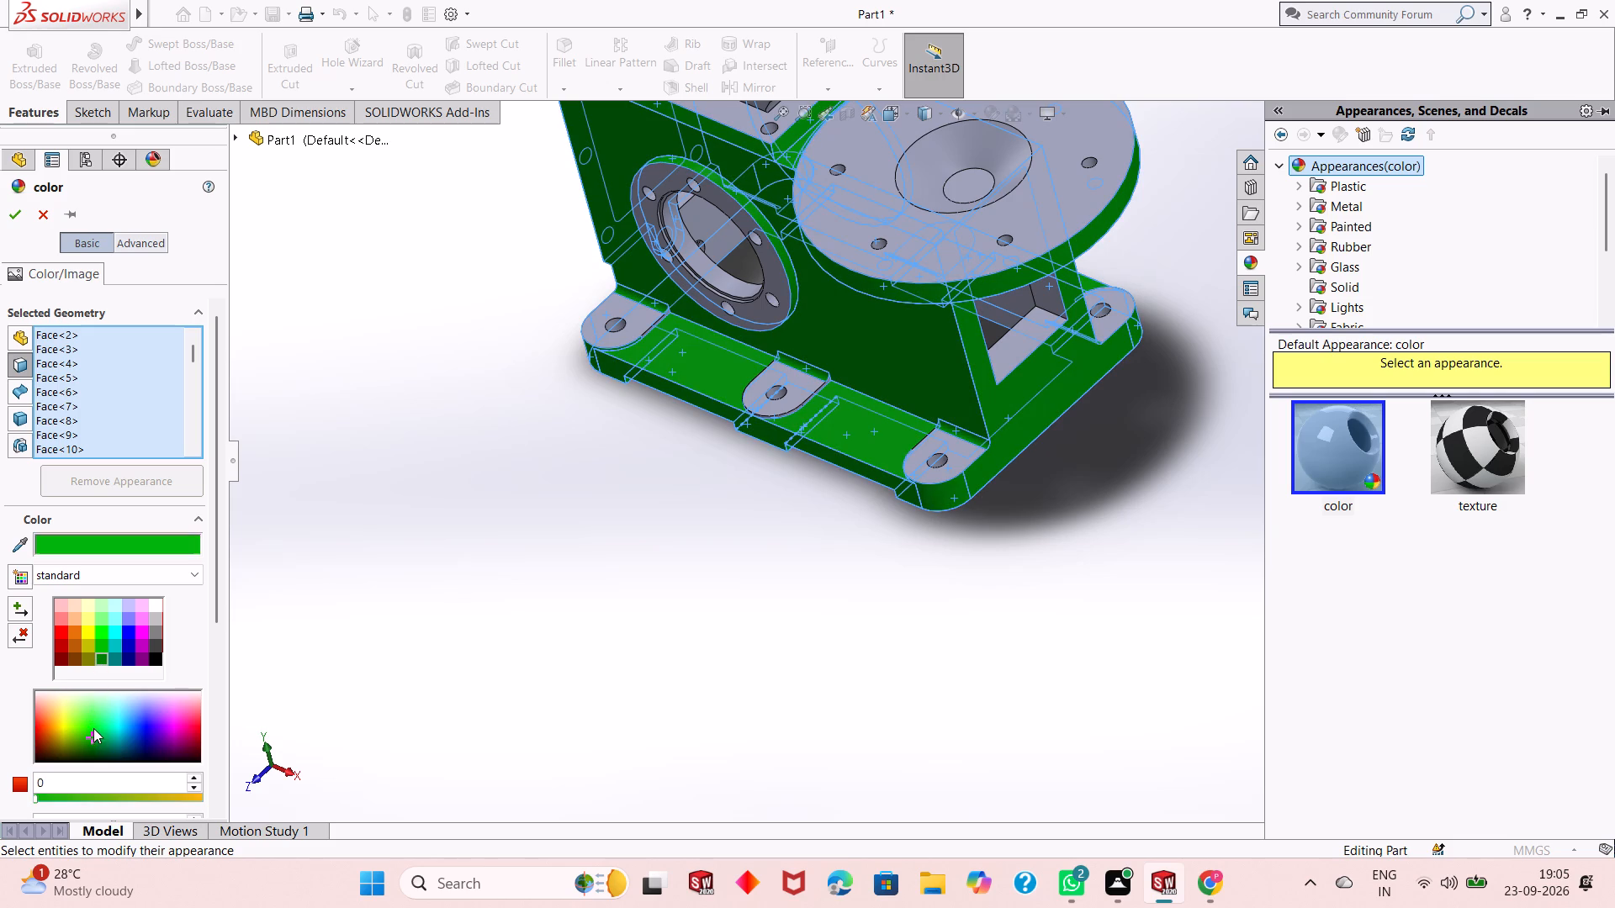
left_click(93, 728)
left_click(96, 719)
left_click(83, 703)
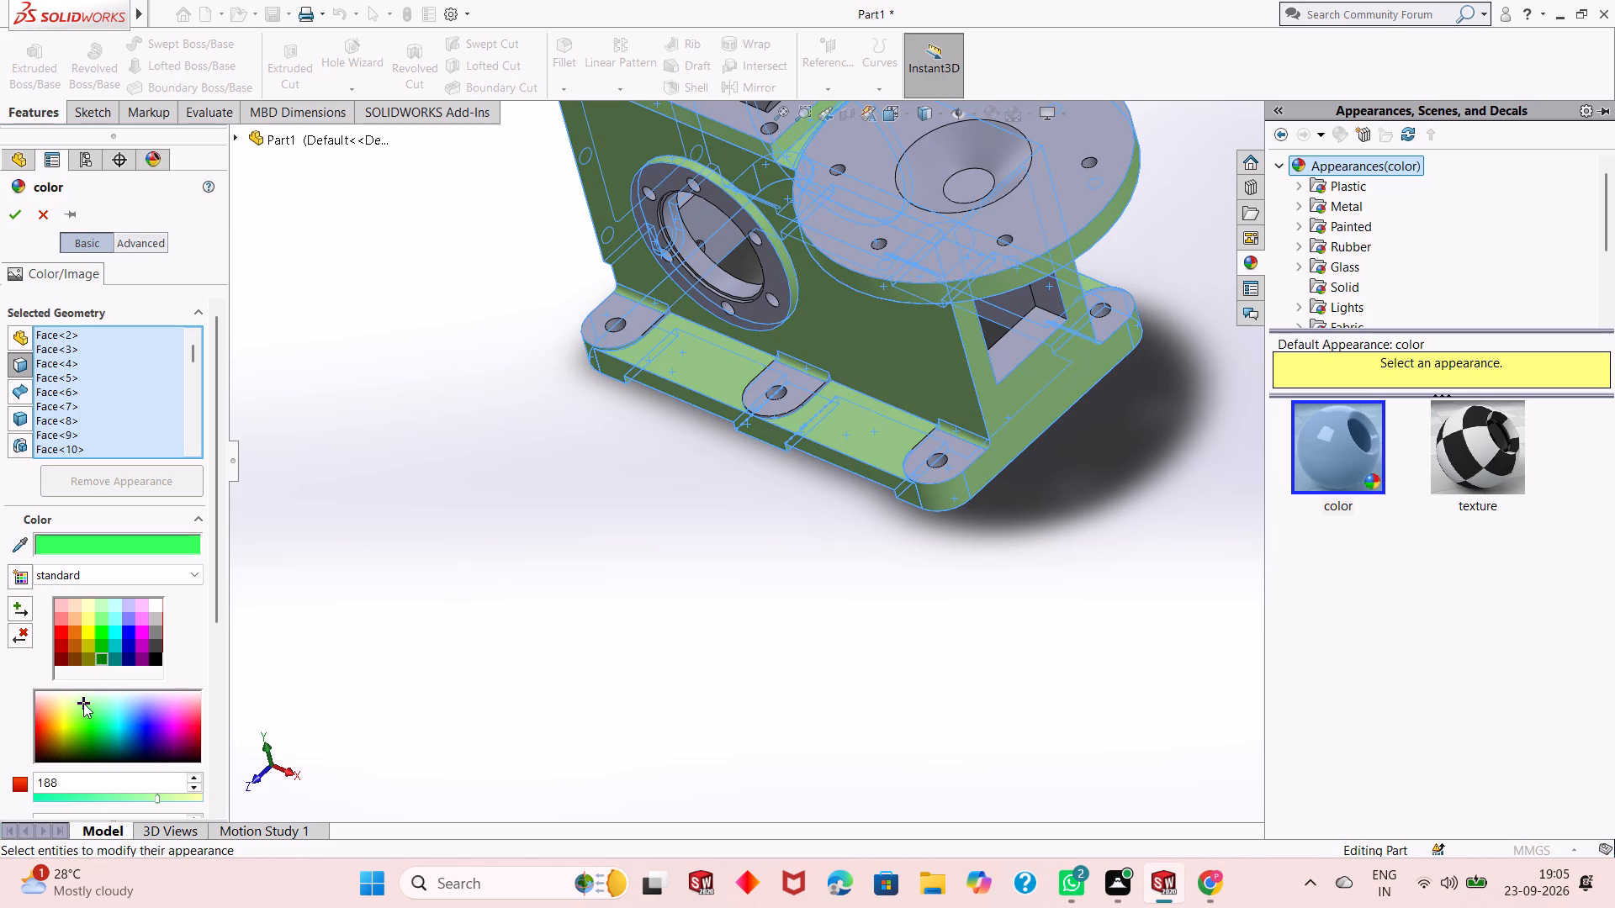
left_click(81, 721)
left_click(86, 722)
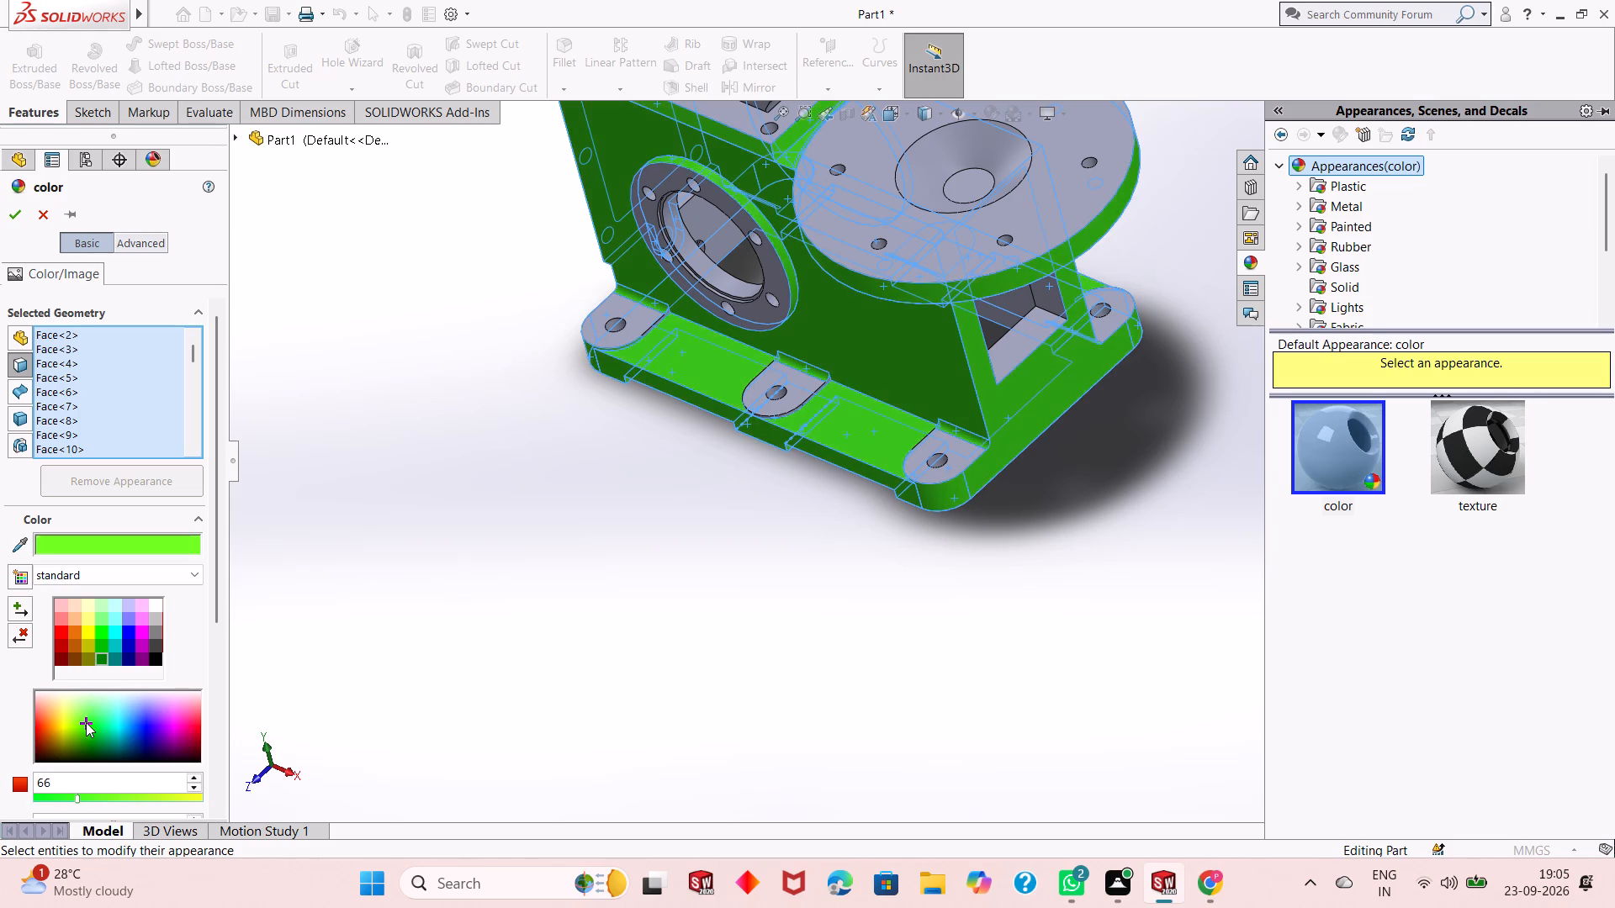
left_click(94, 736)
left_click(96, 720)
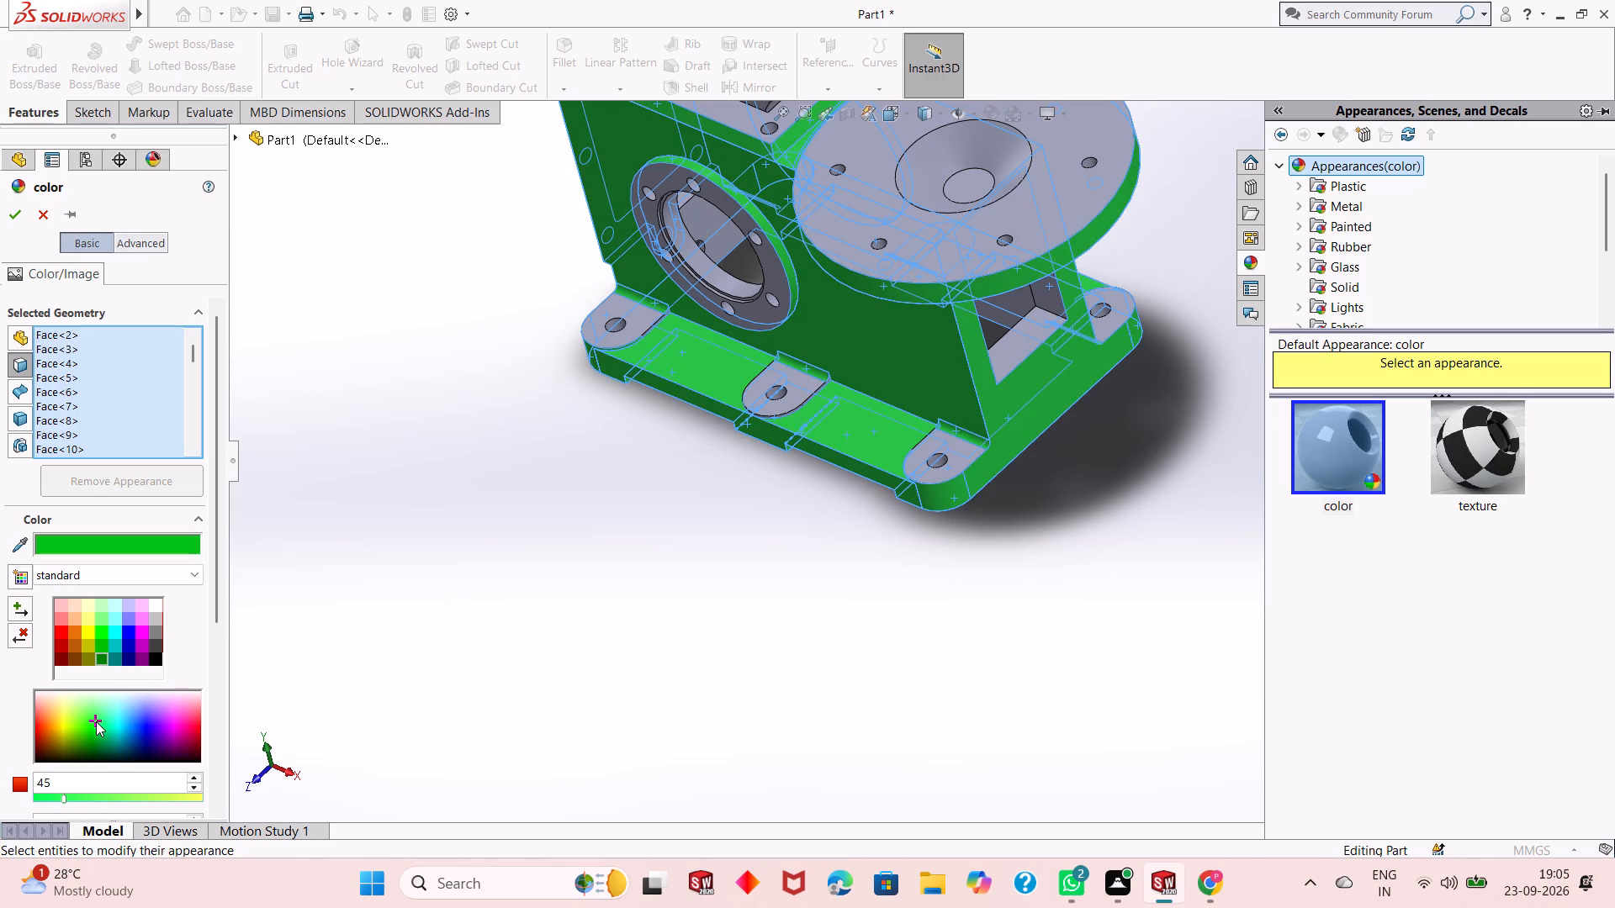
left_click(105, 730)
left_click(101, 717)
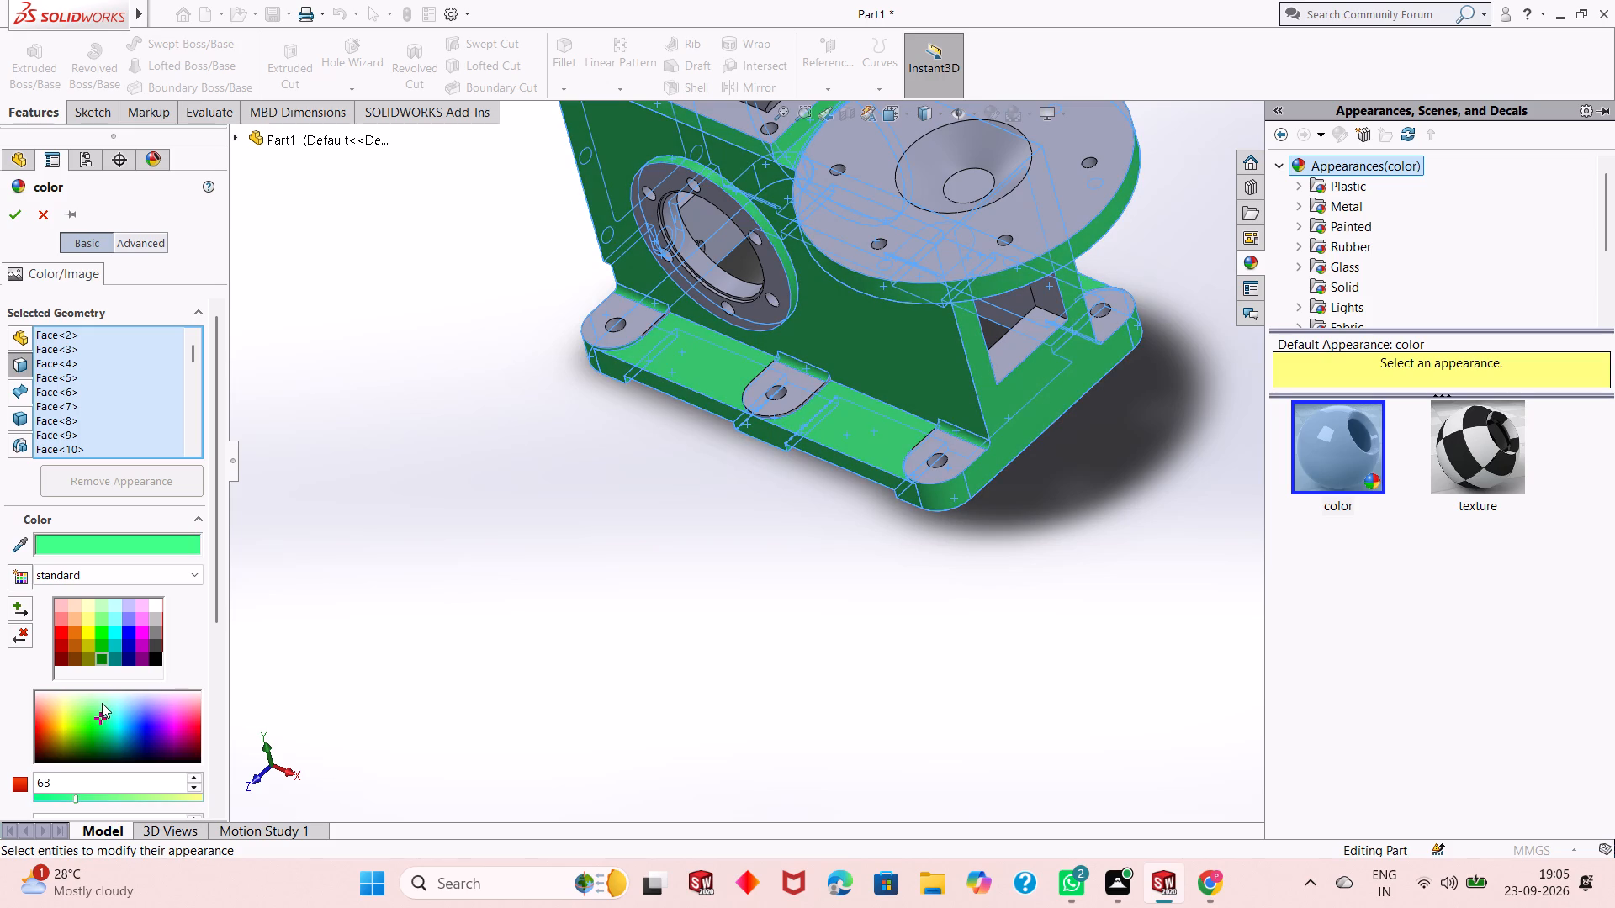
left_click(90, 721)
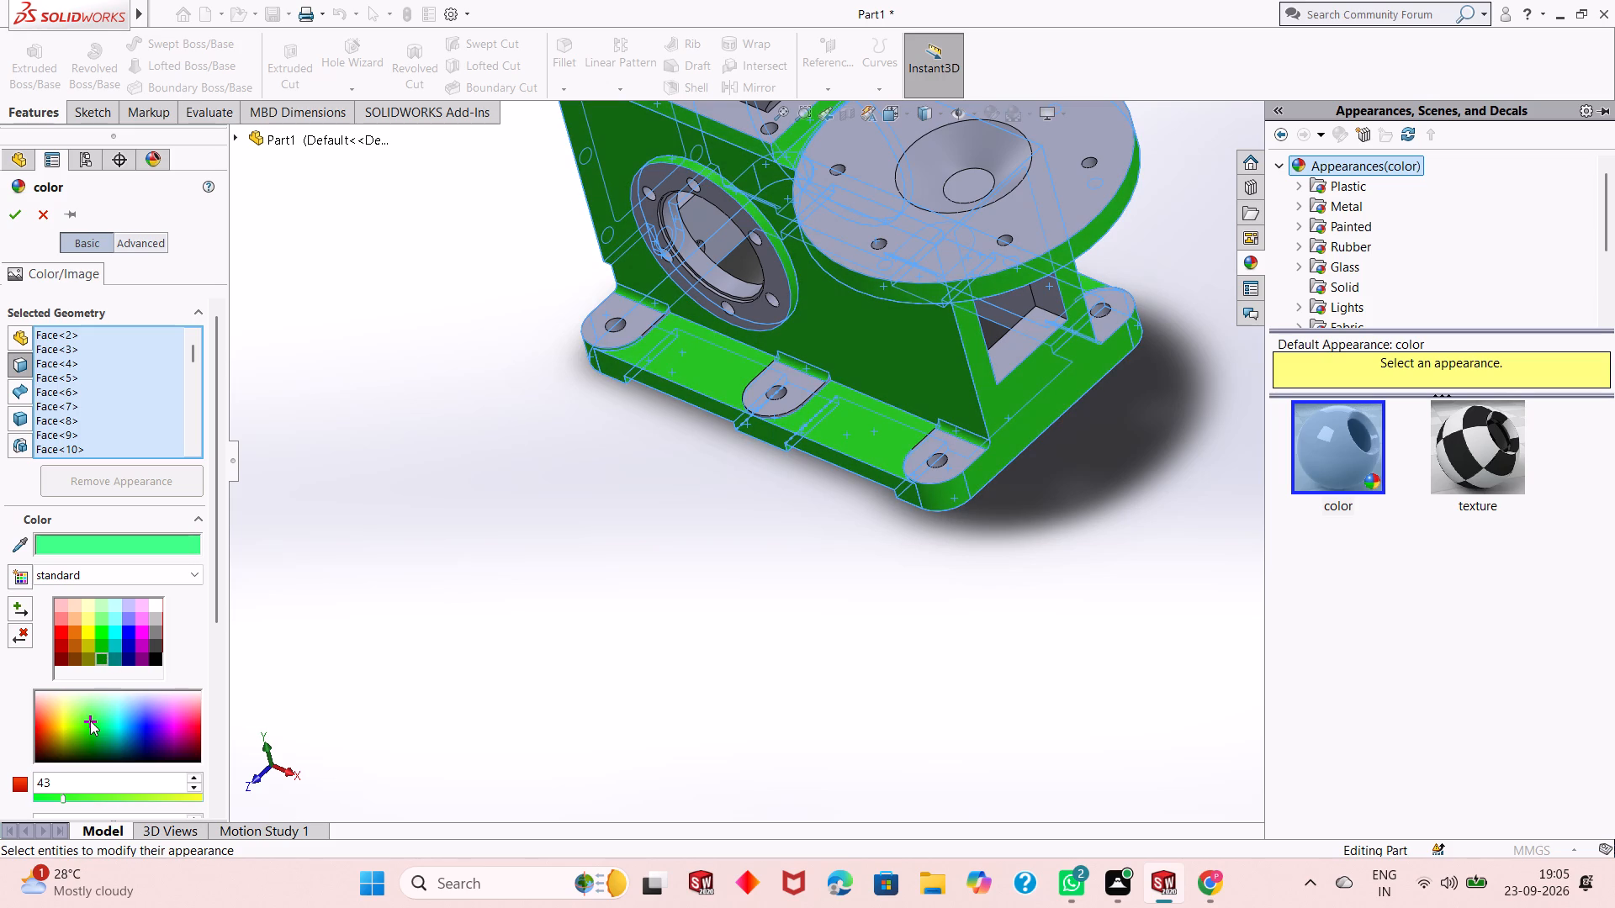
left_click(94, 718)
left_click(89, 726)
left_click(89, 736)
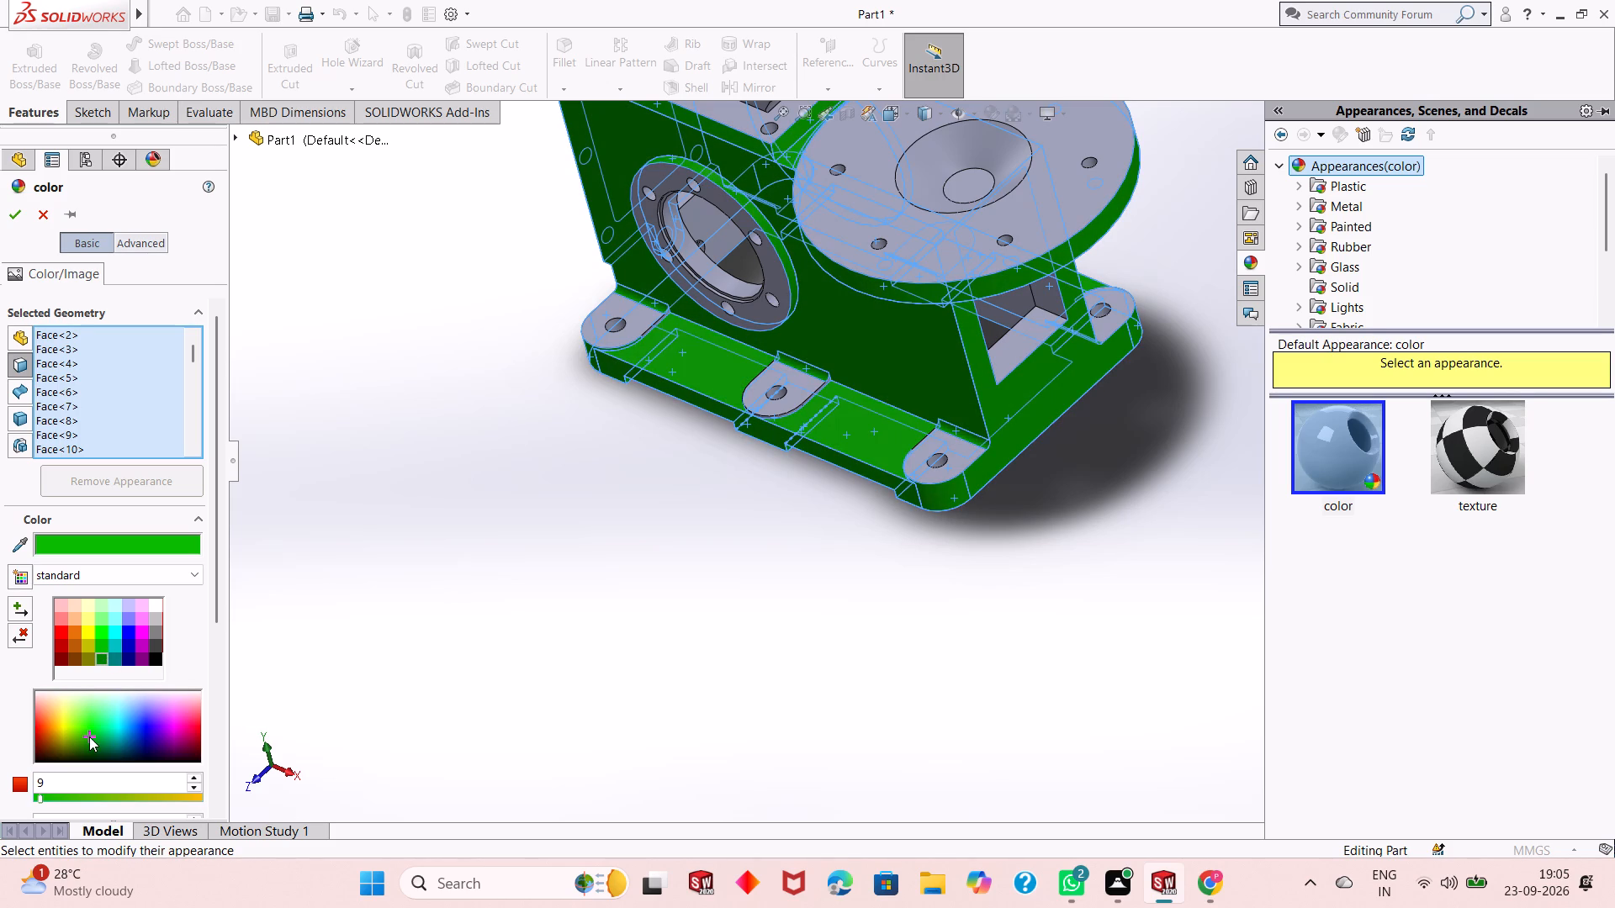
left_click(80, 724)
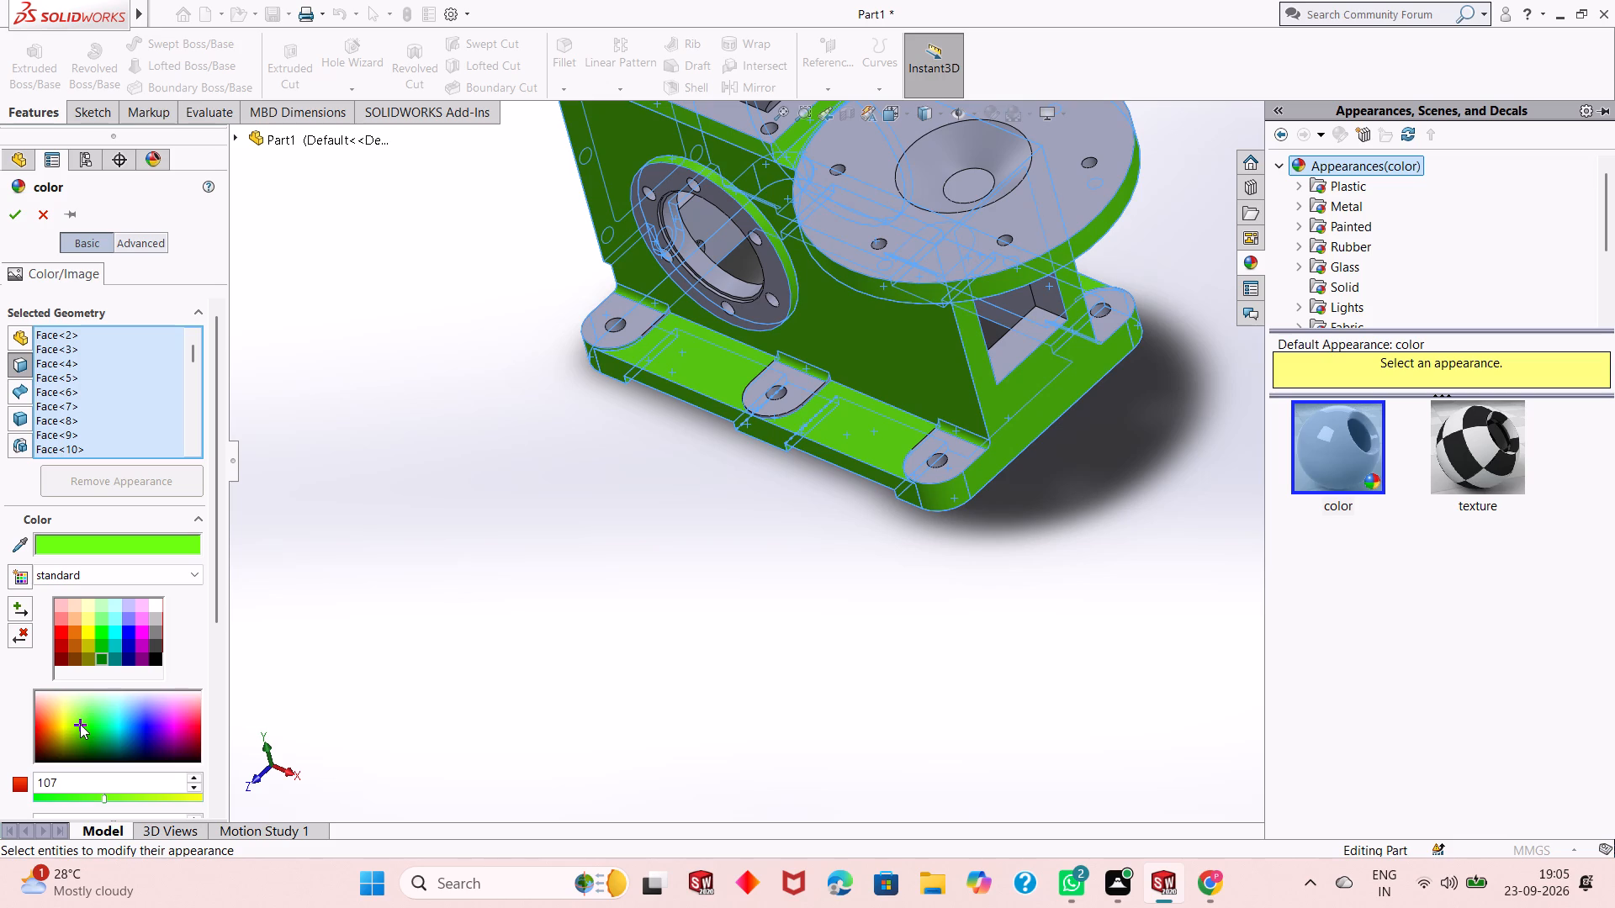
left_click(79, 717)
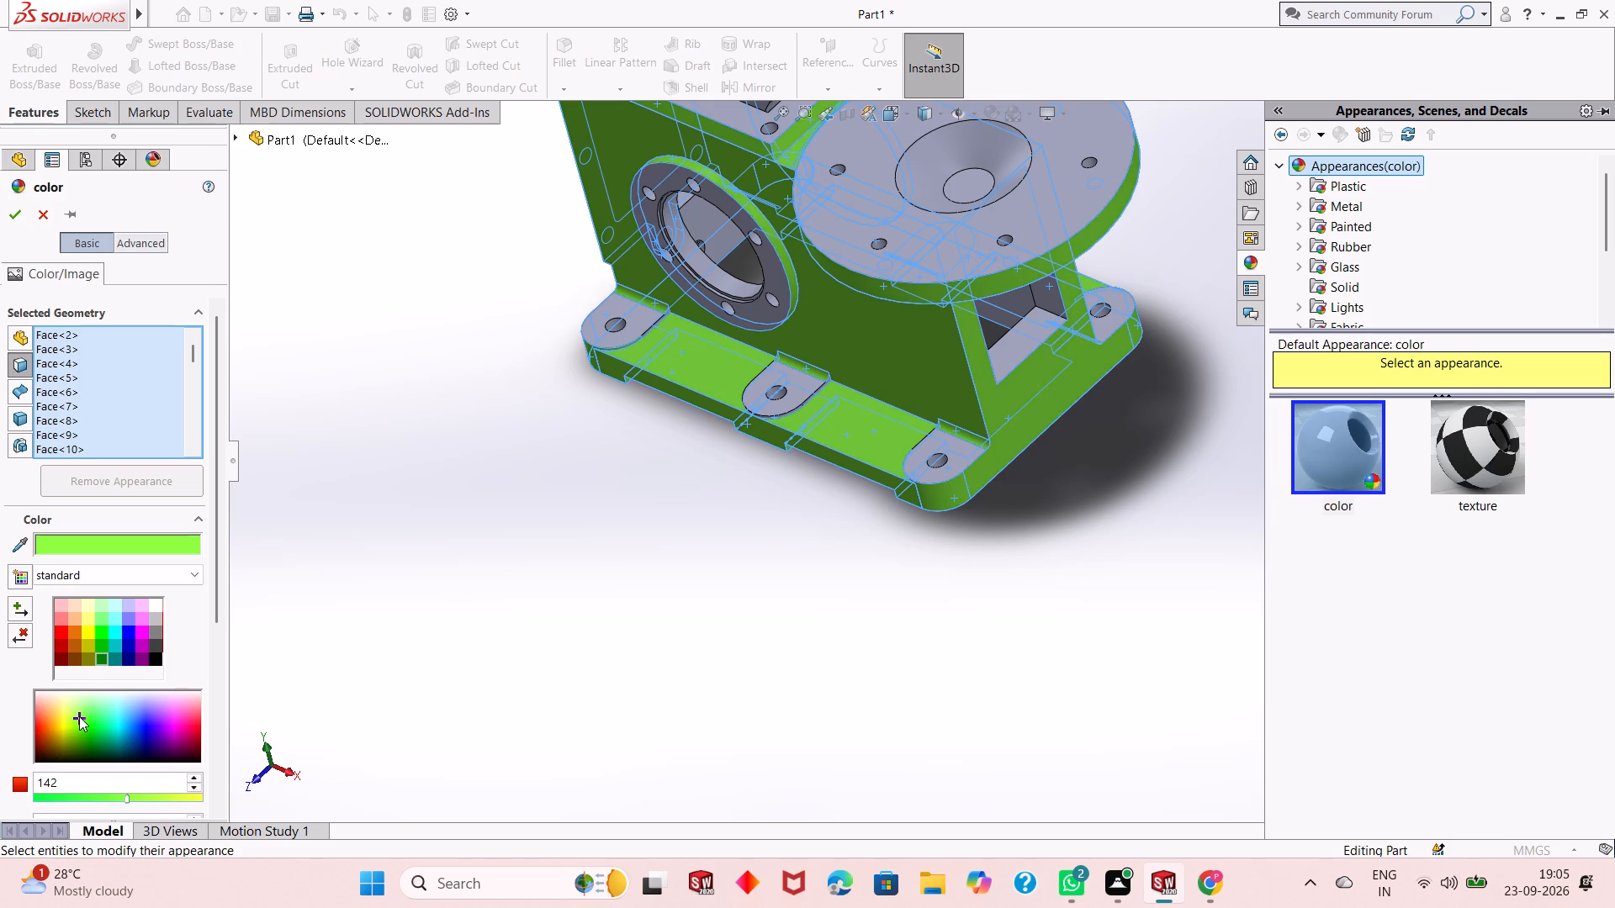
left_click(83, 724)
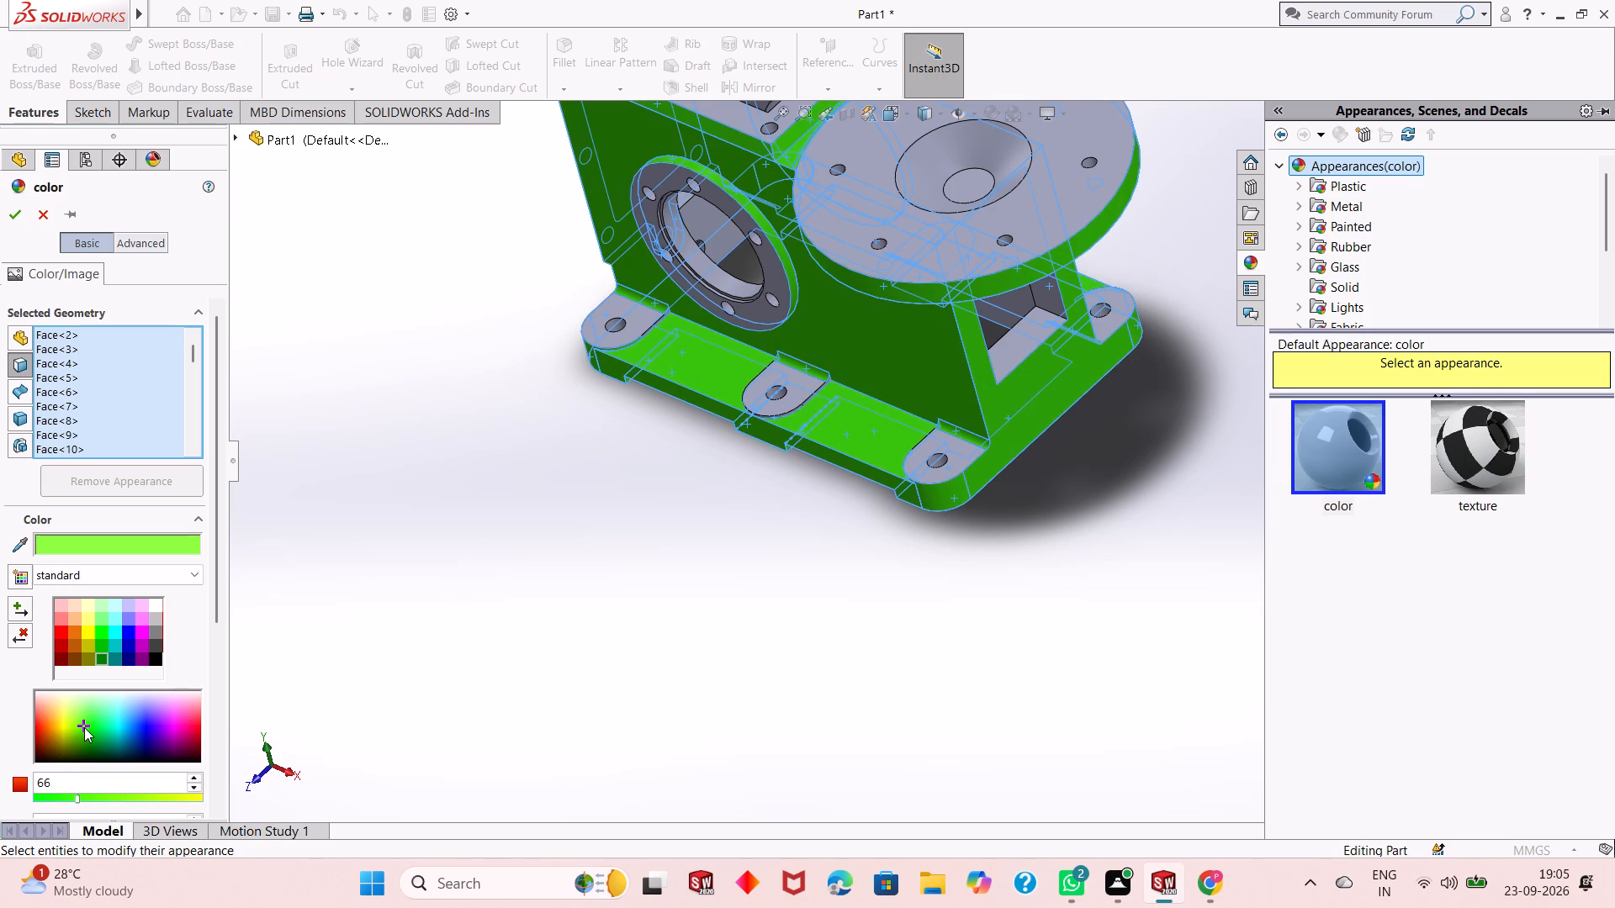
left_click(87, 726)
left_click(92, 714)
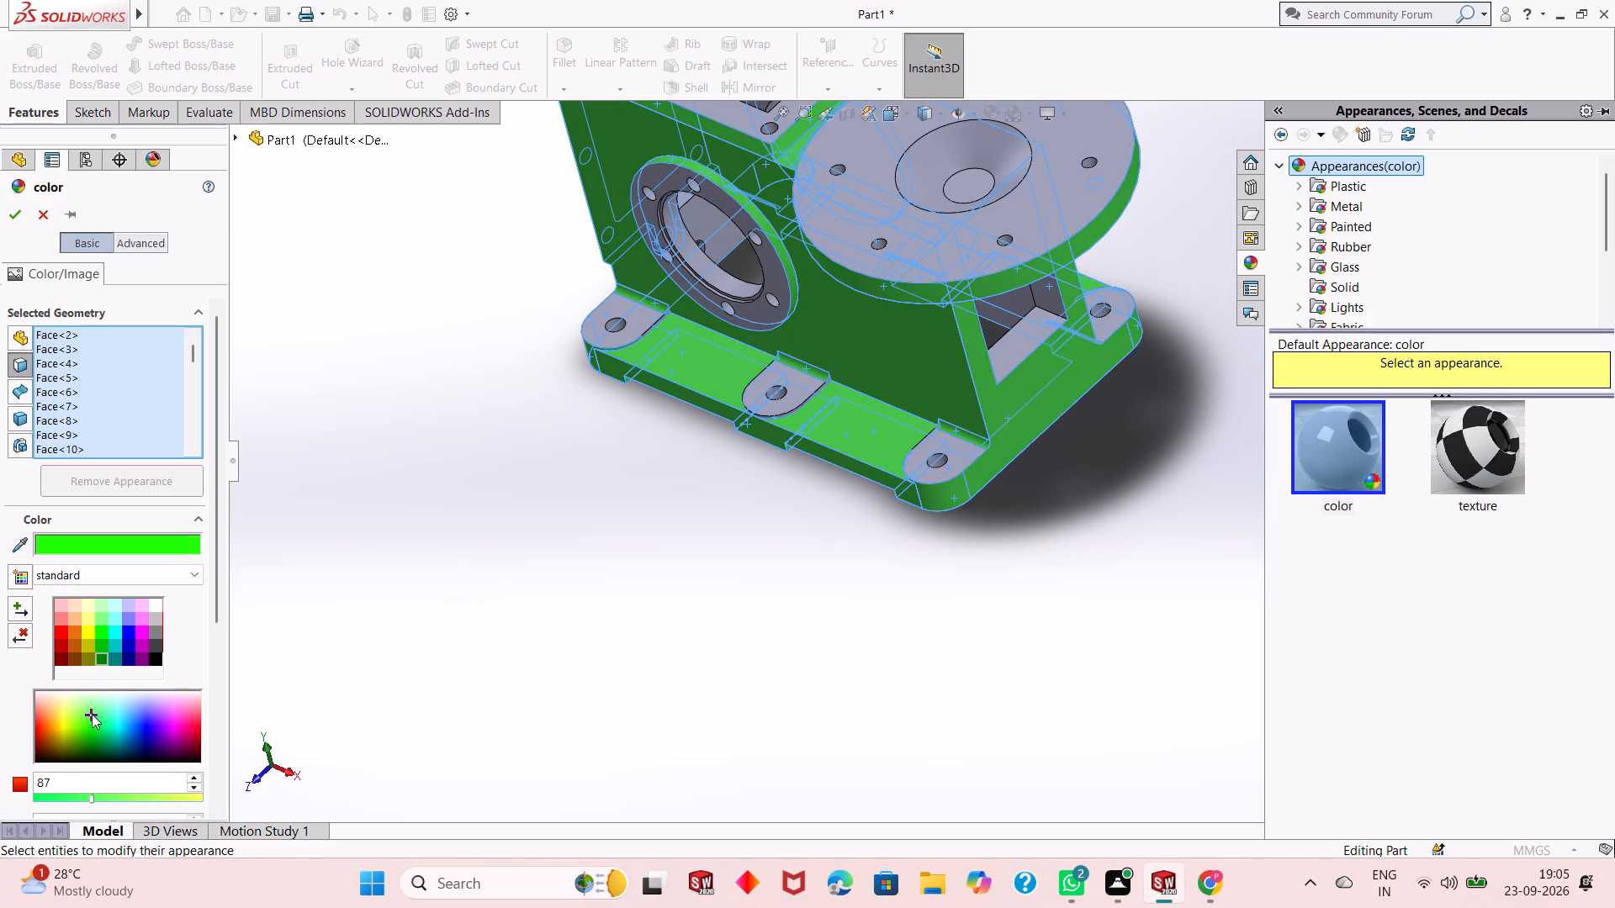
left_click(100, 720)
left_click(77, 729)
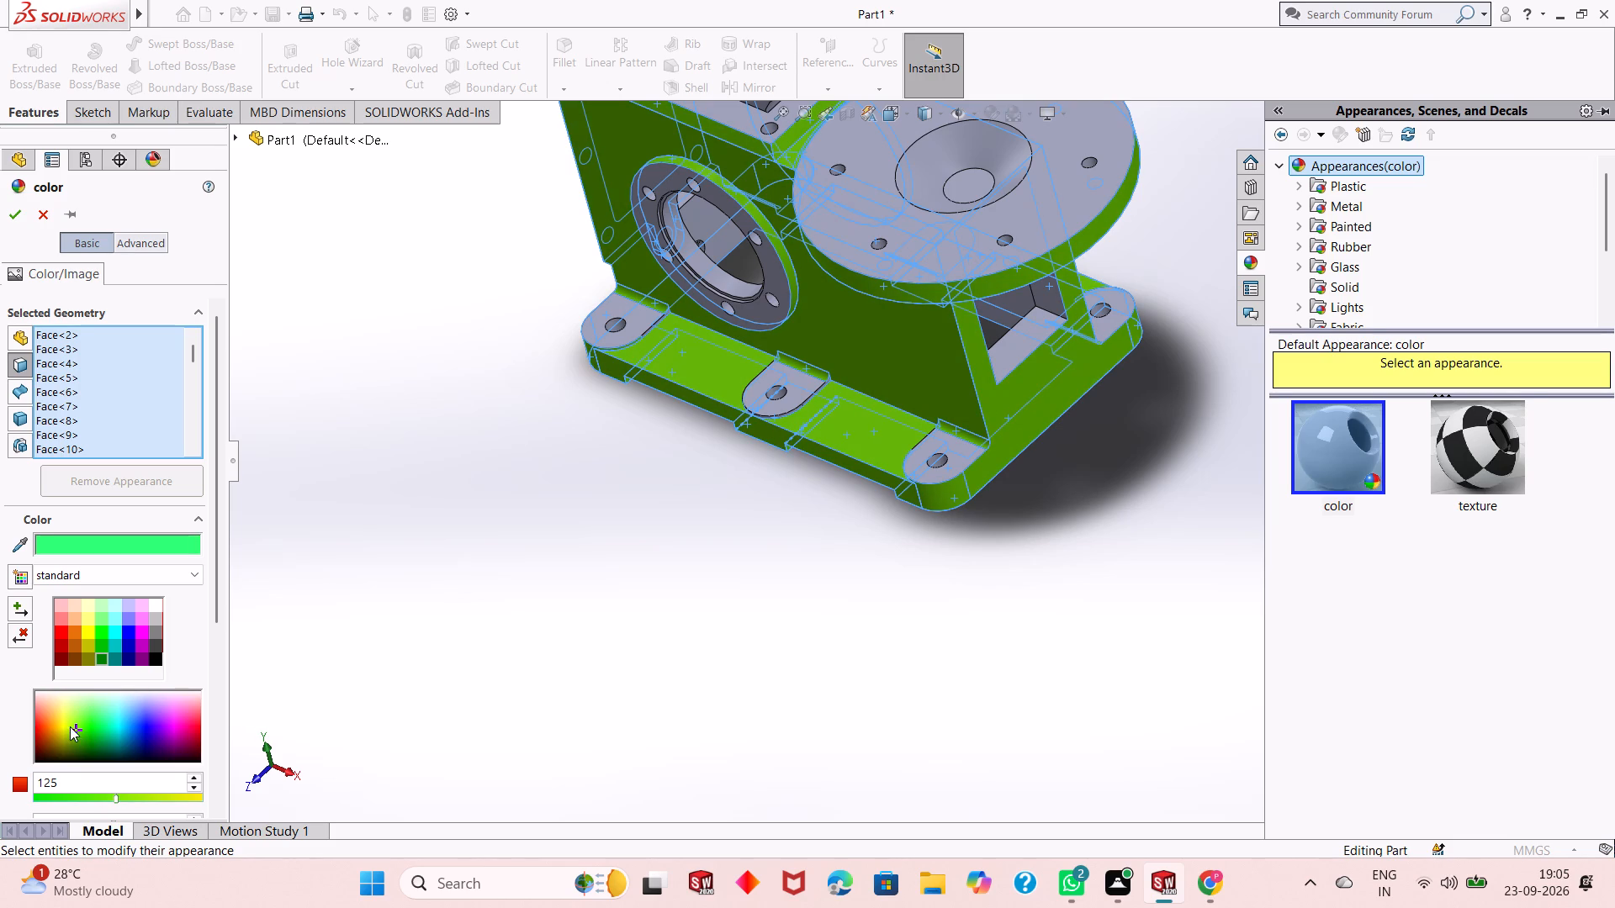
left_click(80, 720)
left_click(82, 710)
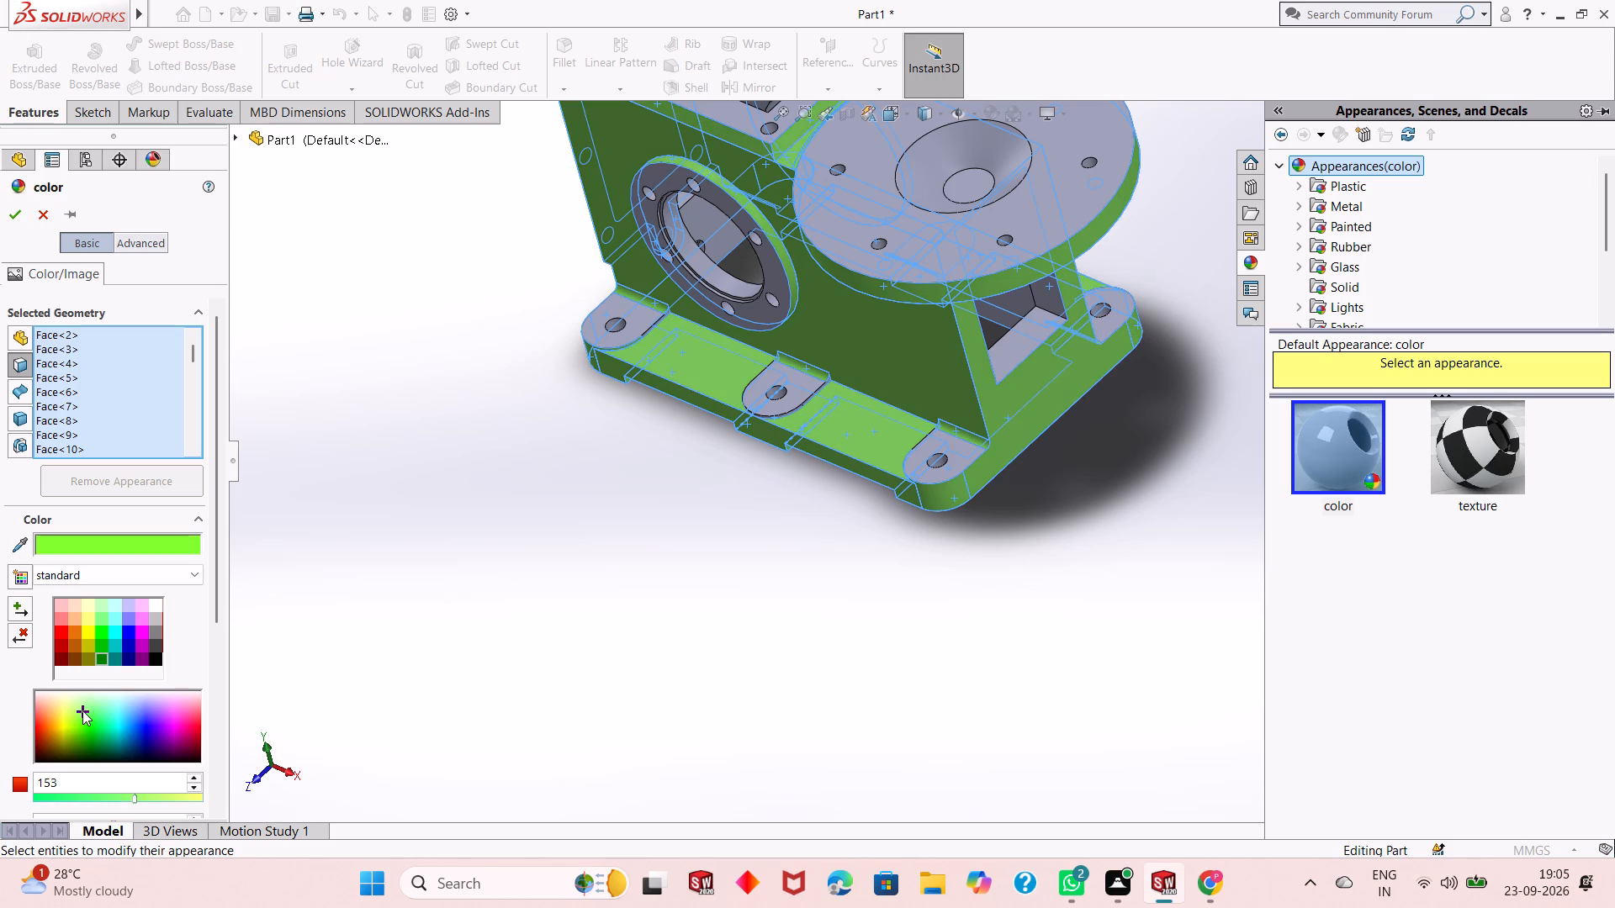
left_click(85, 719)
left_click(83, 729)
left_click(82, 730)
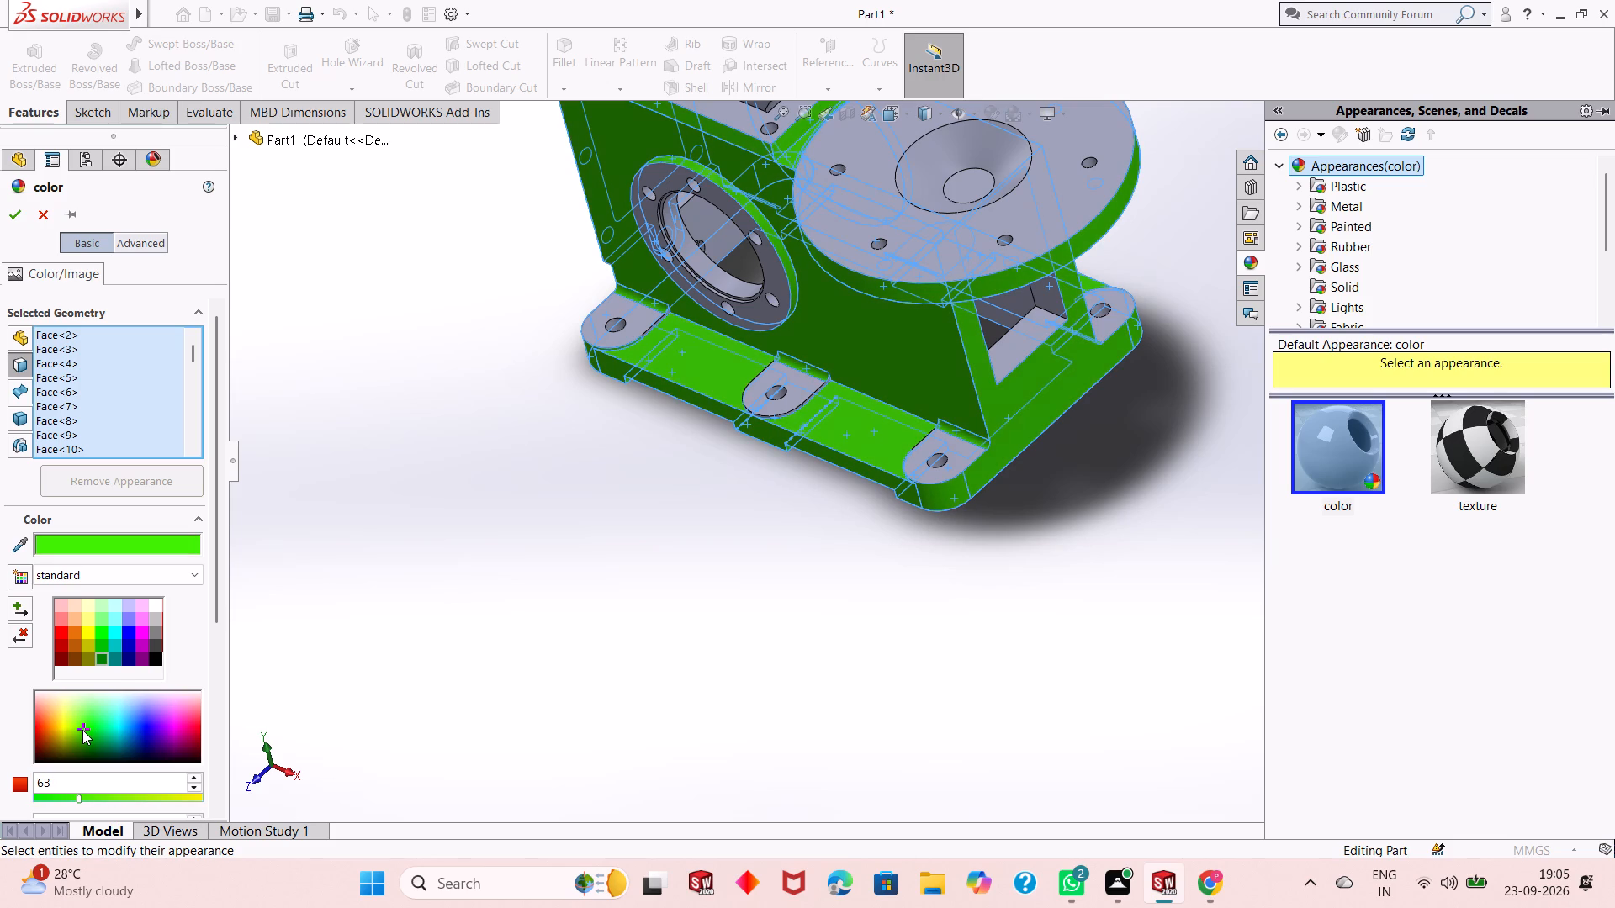
Apply the standard palette's bright pure green swatch to the selected faces and finish the colour appearance.
left_click(103, 639)
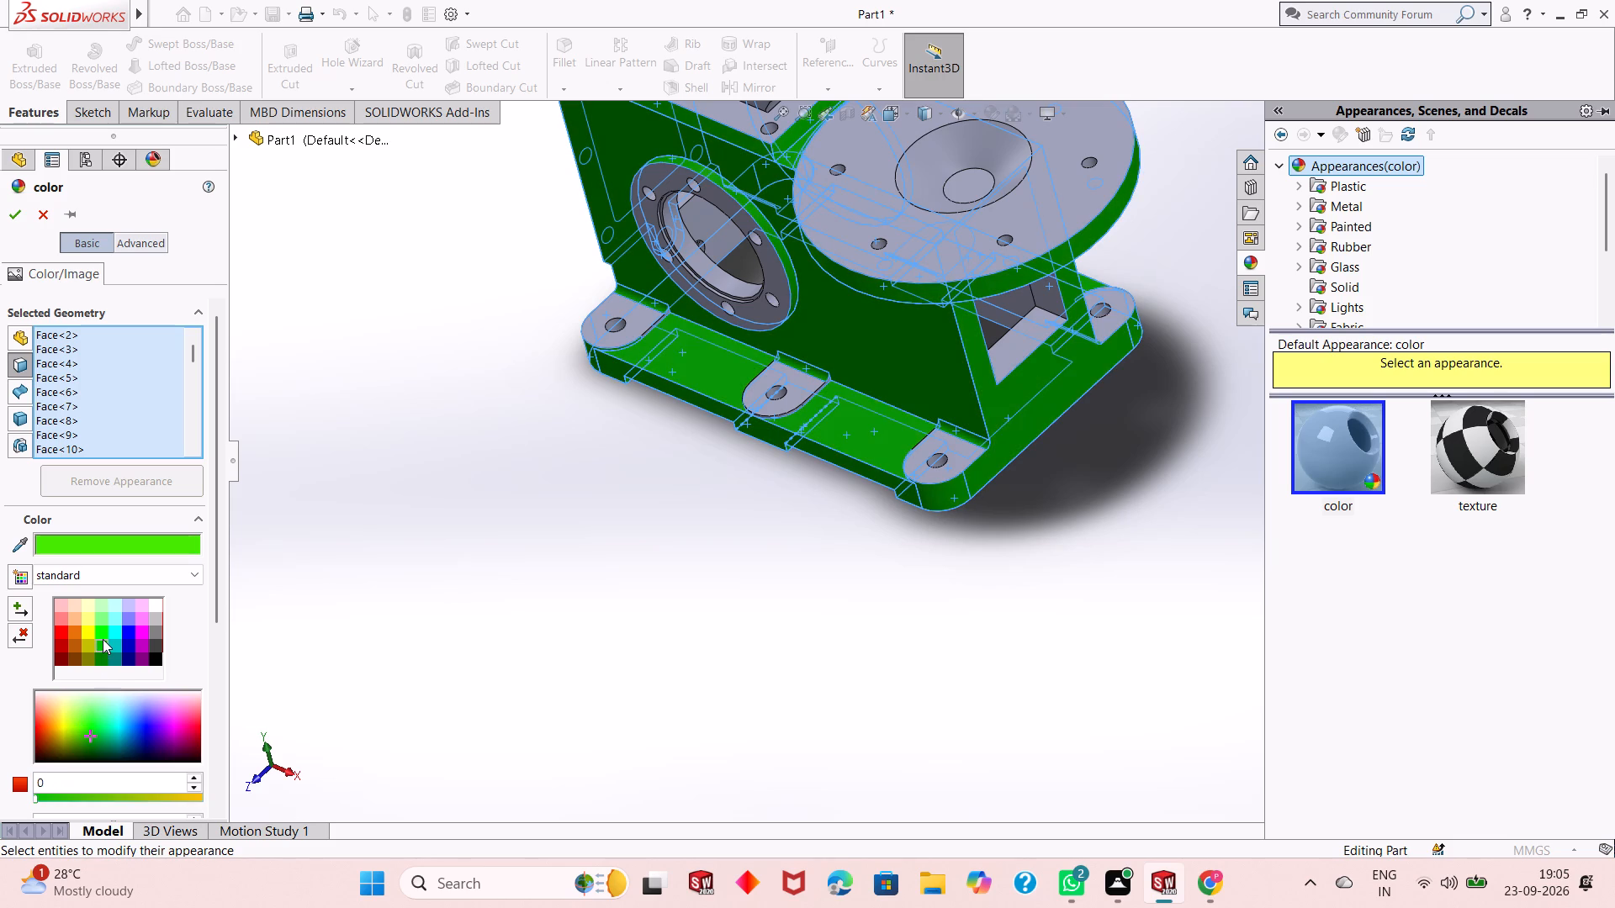
left_click(103, 631)
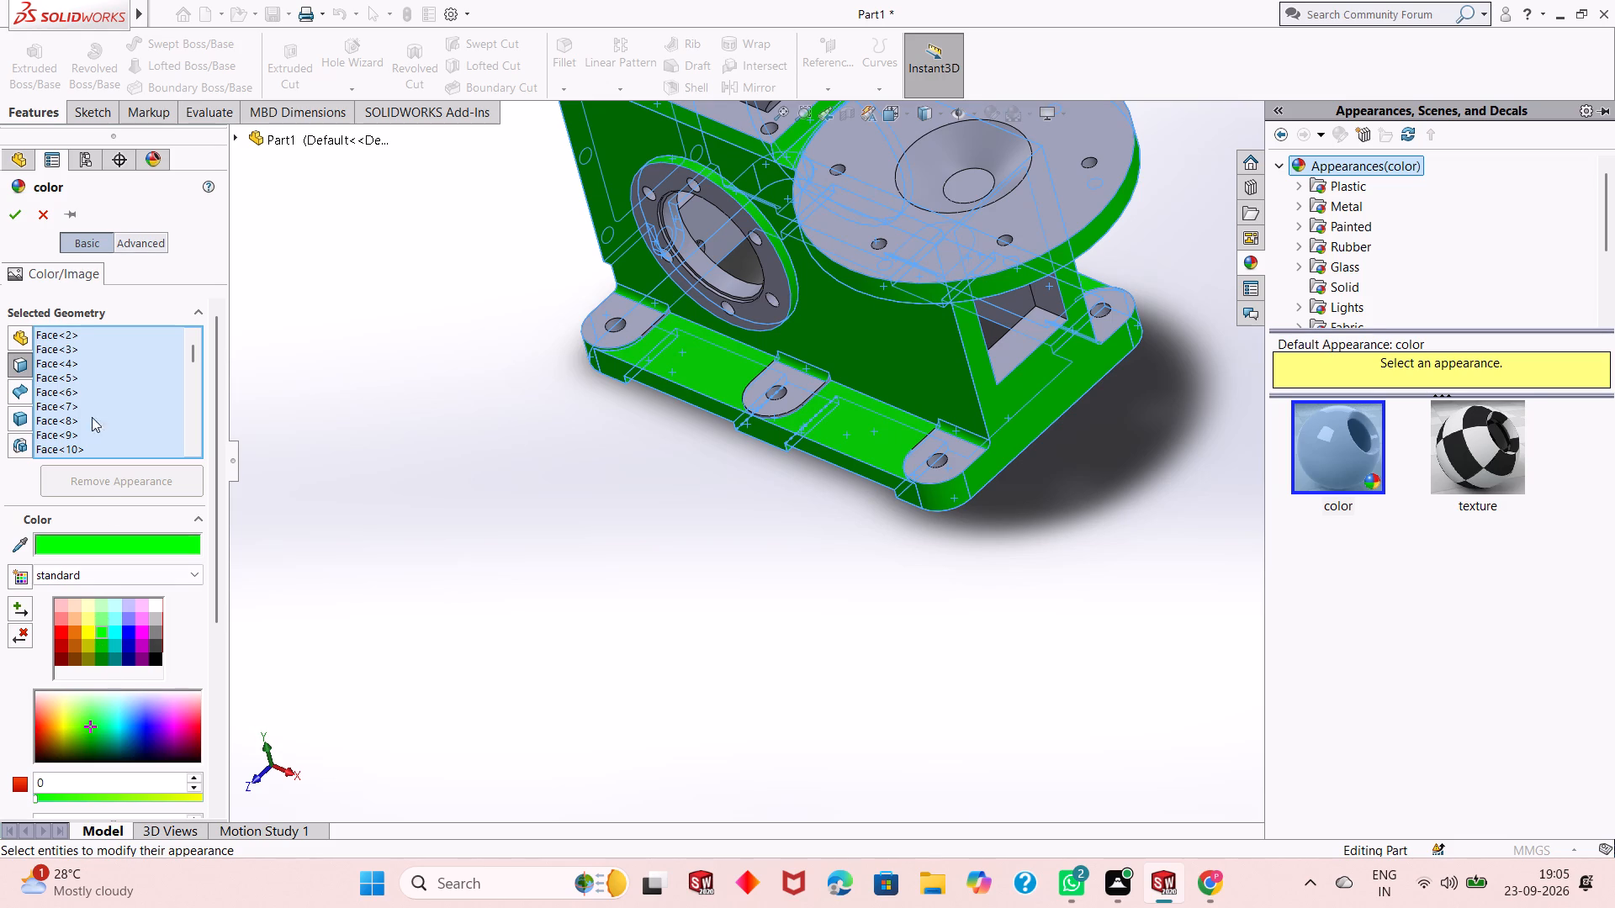
left_click(20, 217)
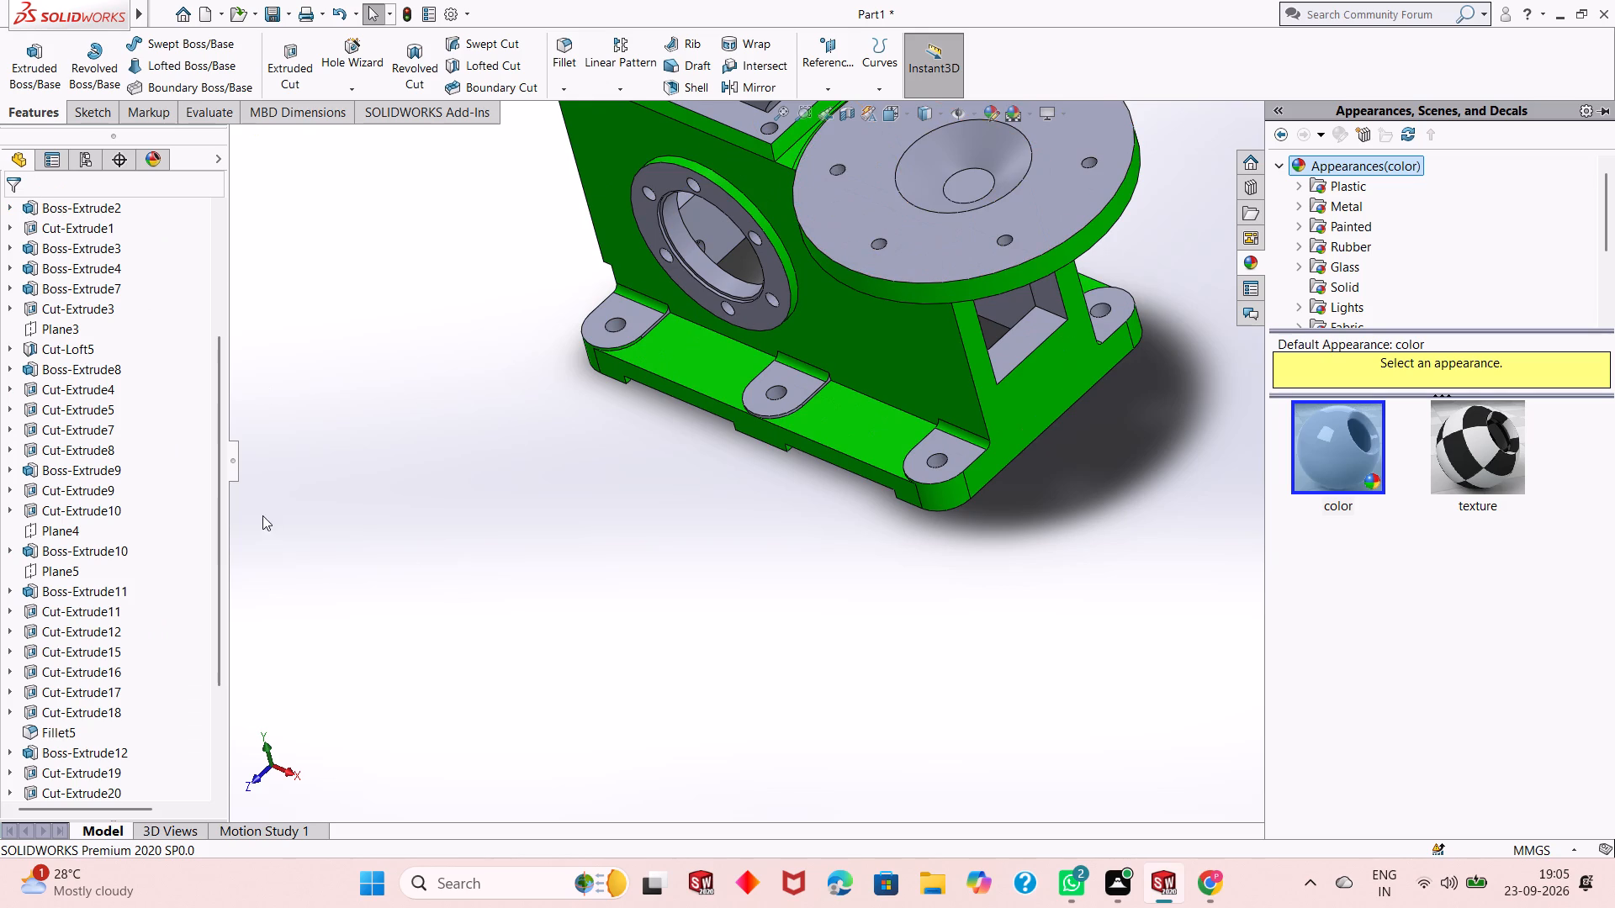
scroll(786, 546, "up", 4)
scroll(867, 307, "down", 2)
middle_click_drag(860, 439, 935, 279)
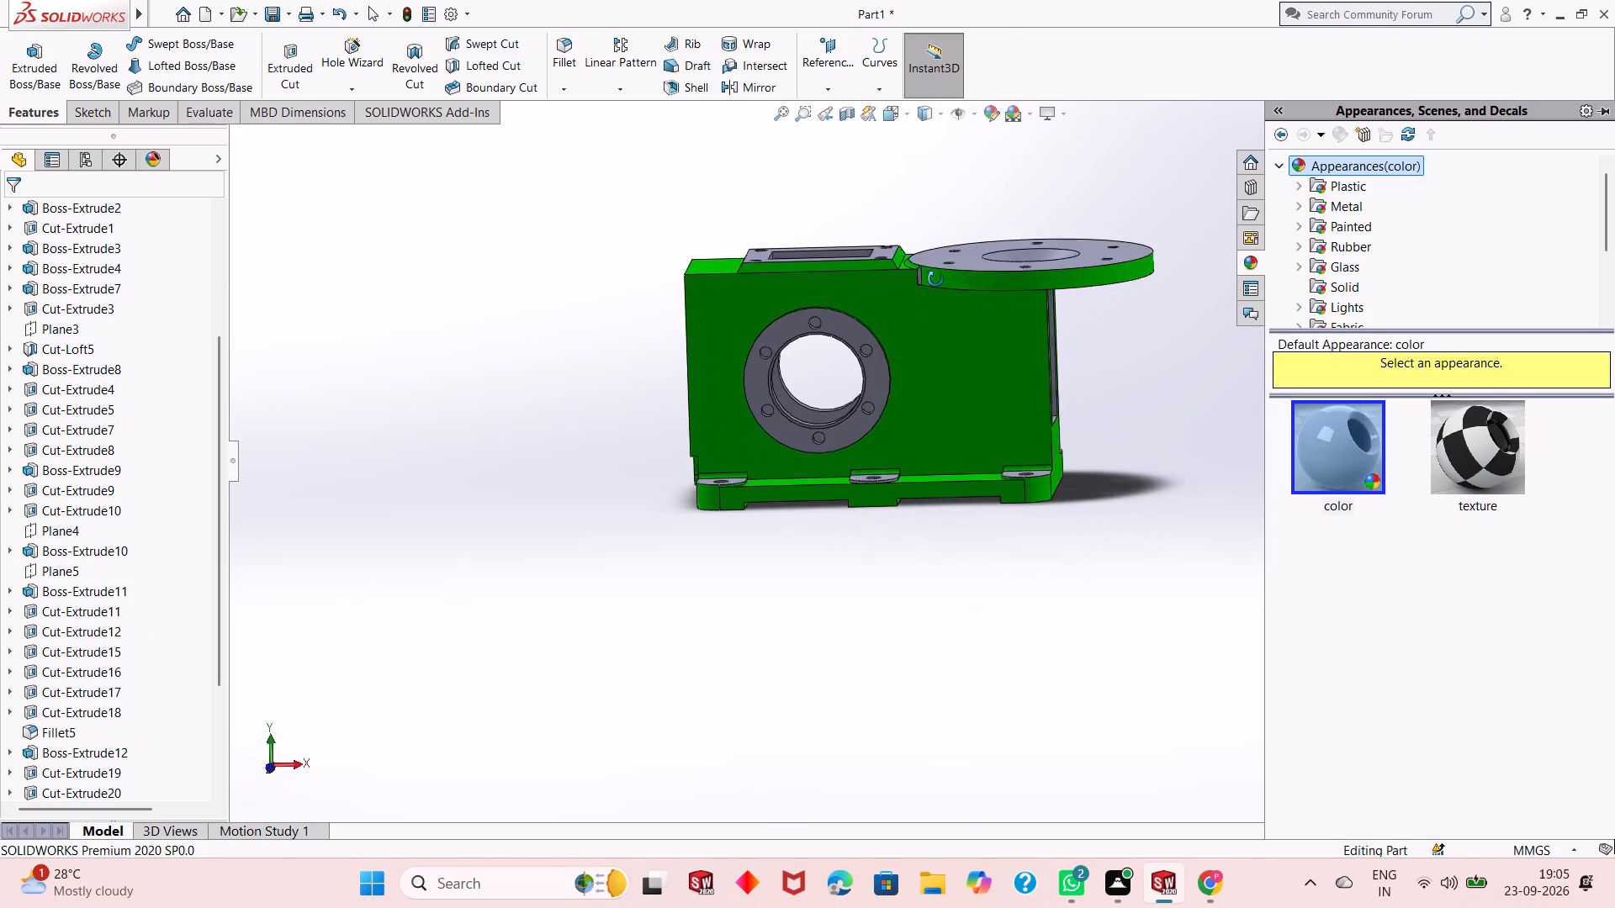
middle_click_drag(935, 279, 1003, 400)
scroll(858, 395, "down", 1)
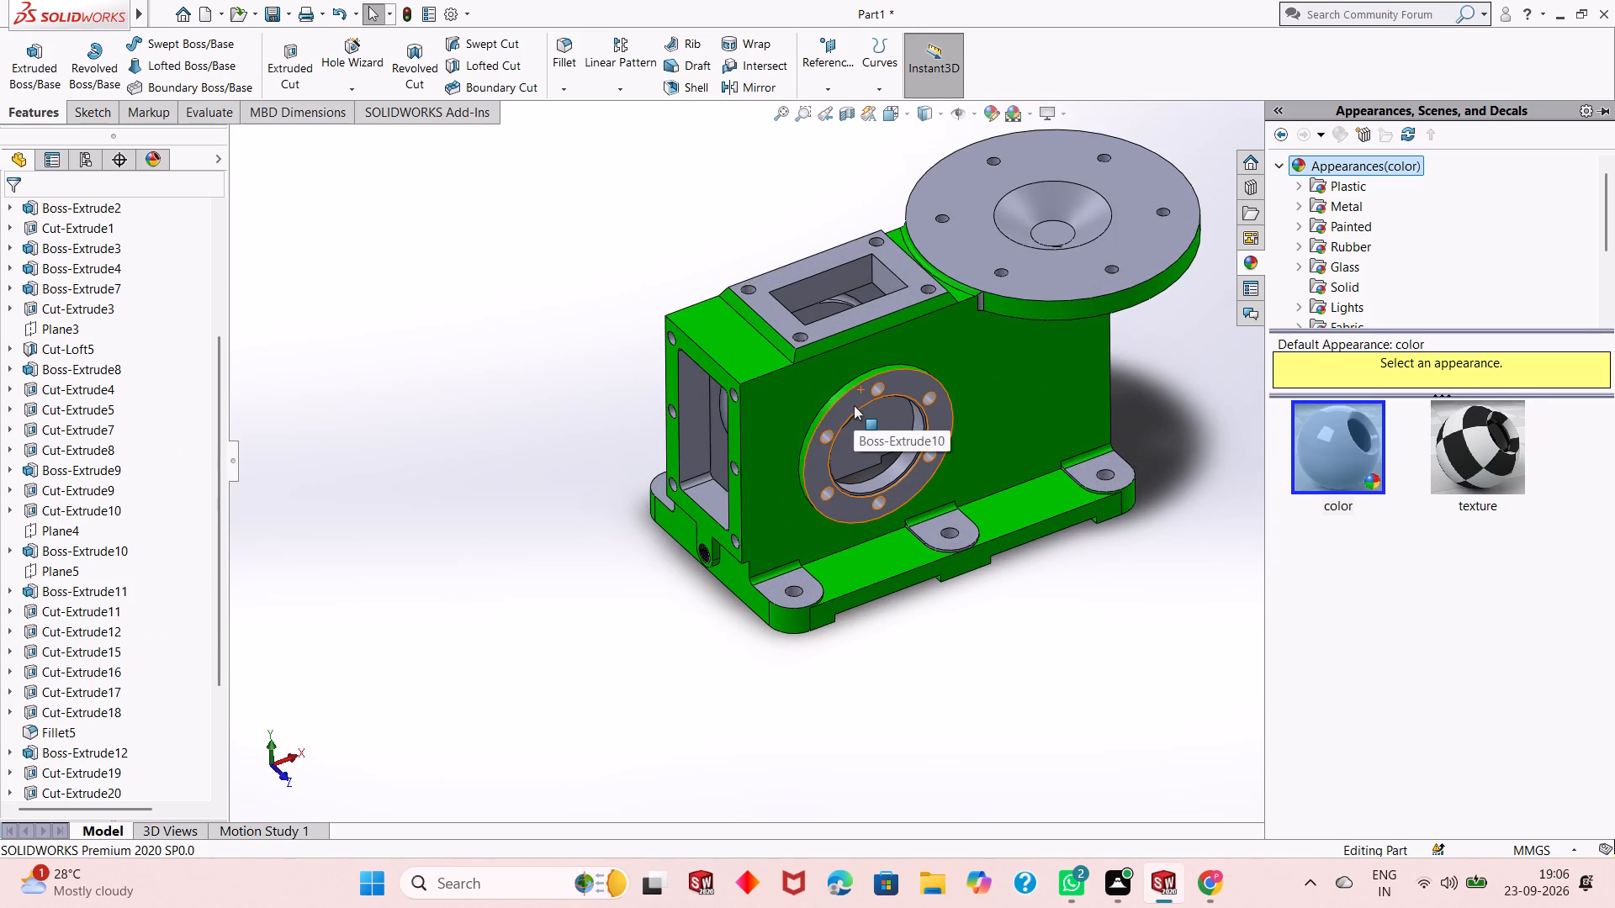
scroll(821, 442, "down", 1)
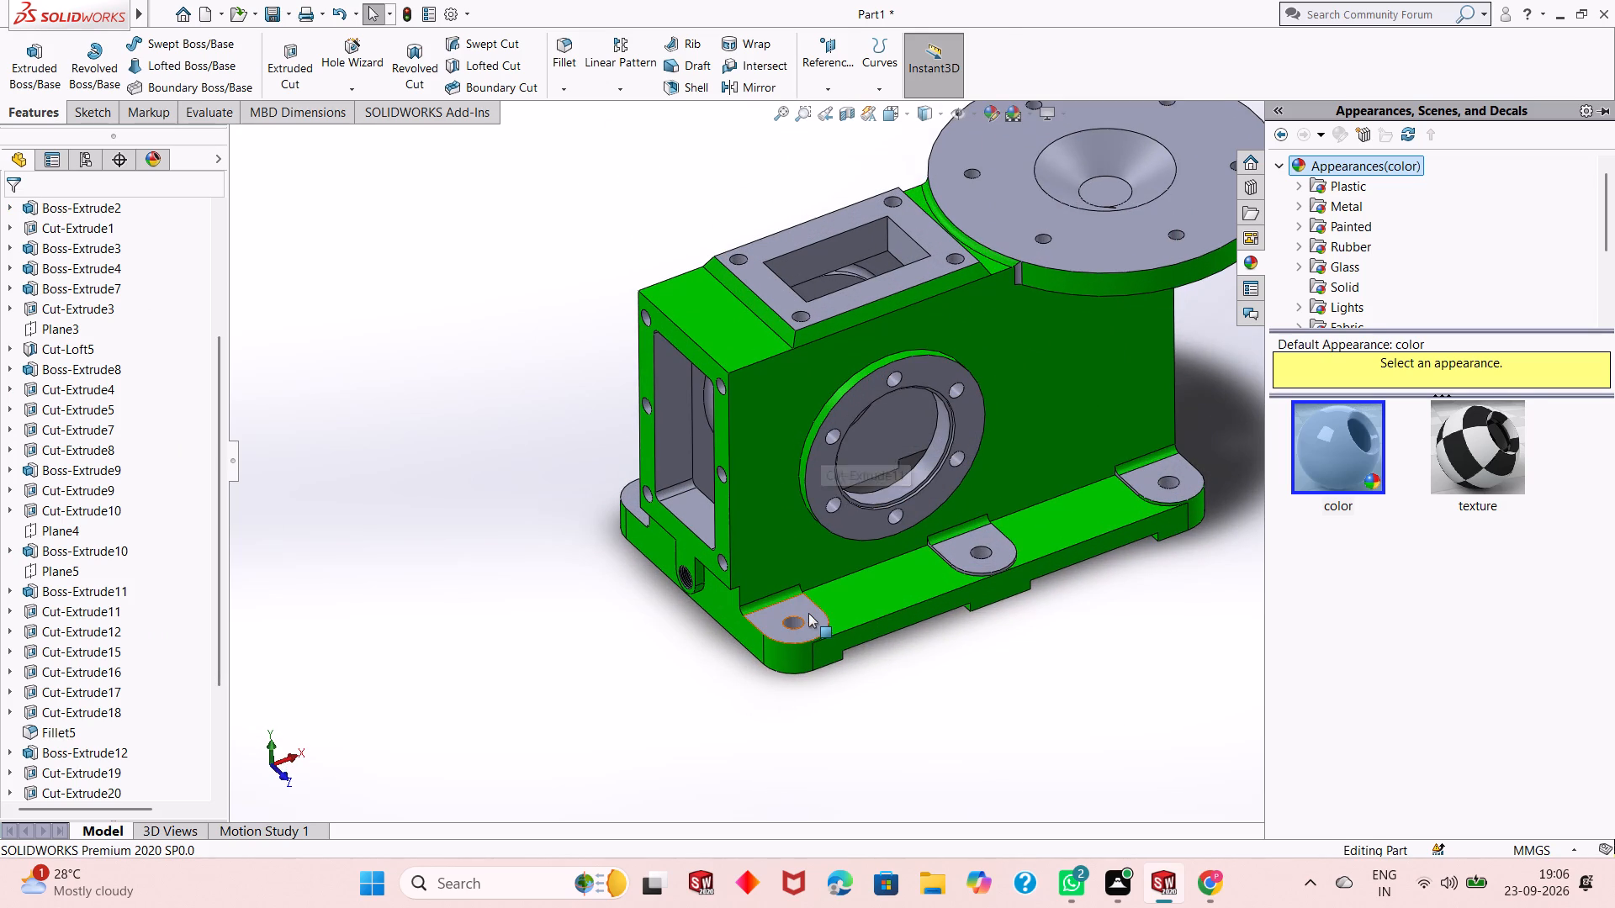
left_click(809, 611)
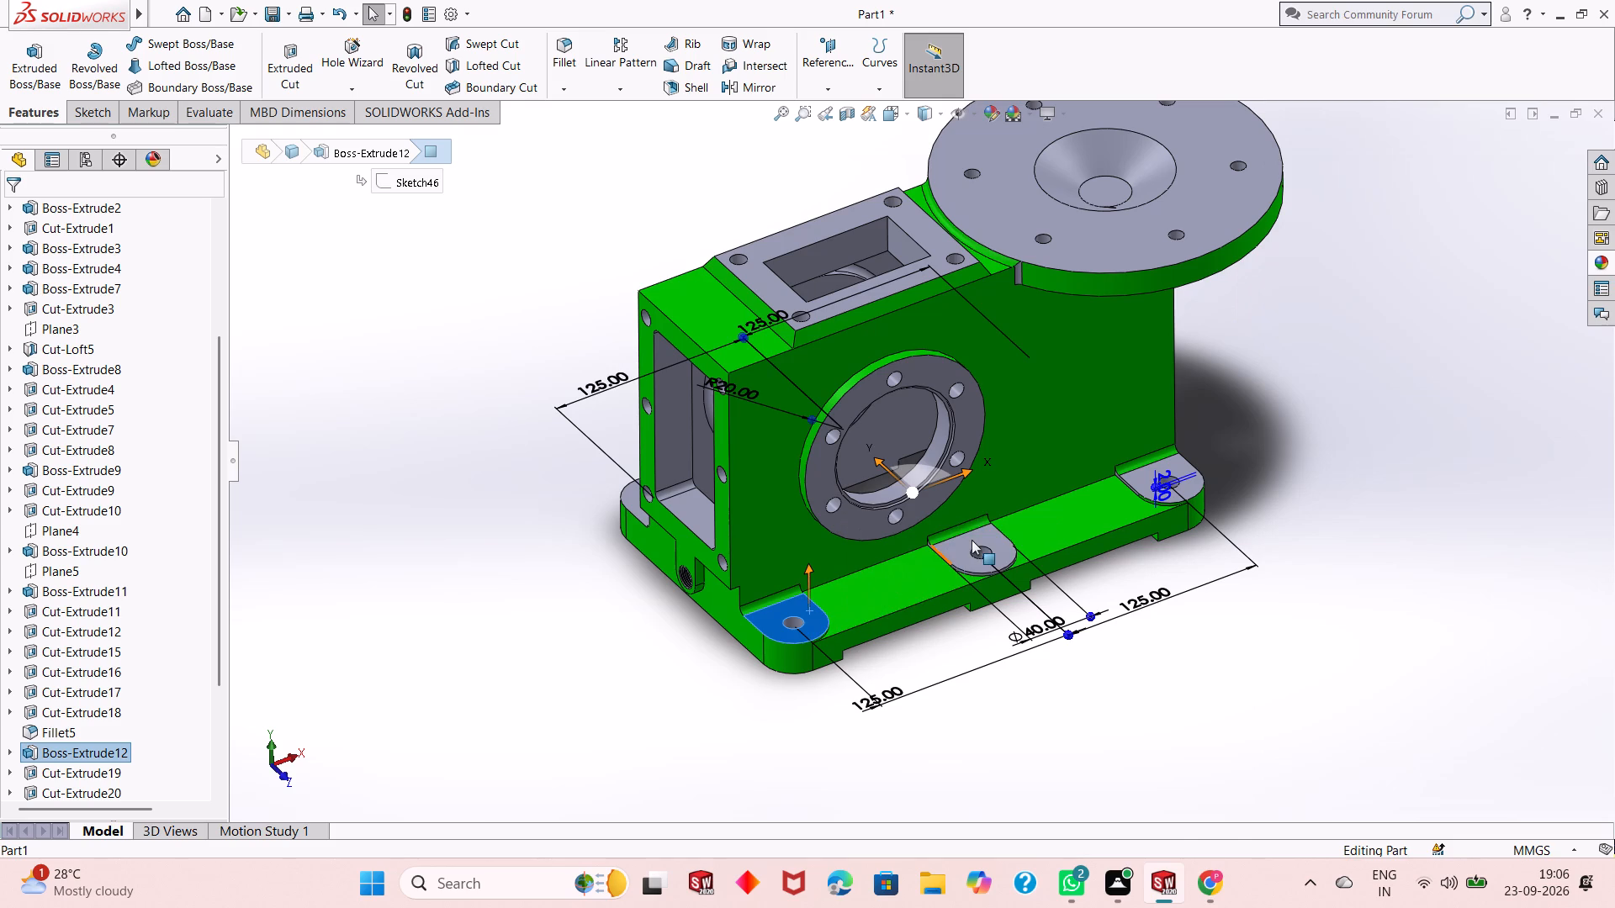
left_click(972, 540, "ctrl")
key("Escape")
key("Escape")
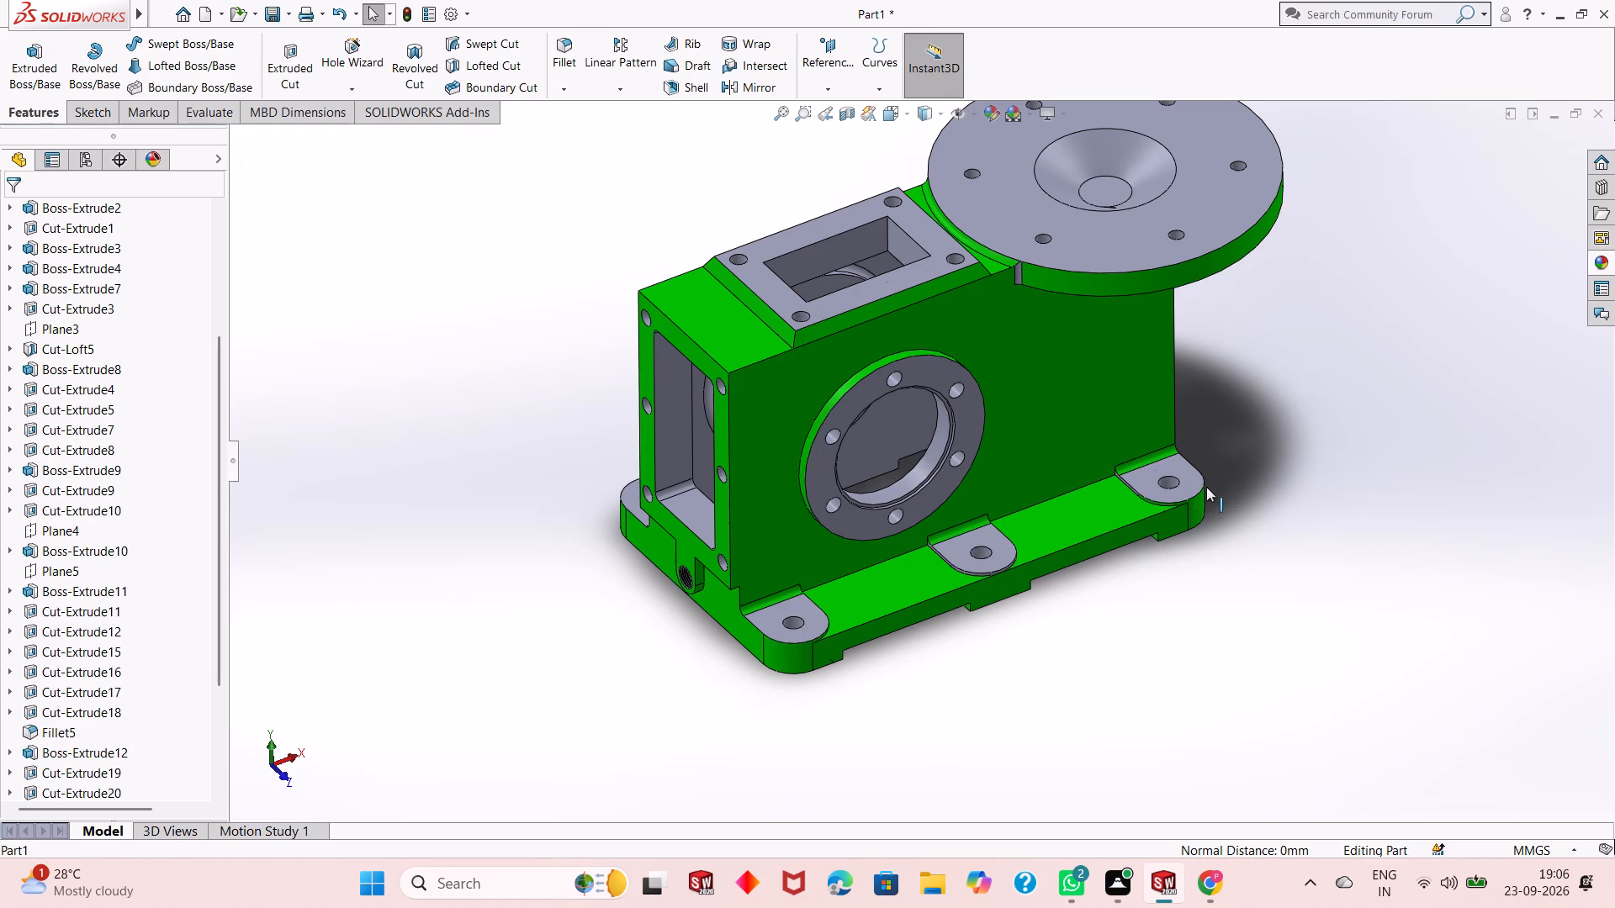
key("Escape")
Select the three foot-pad top faces along one long side, that side's ring face, the round flange's top and the rectangular frame's top.
left_click(1184, 474)
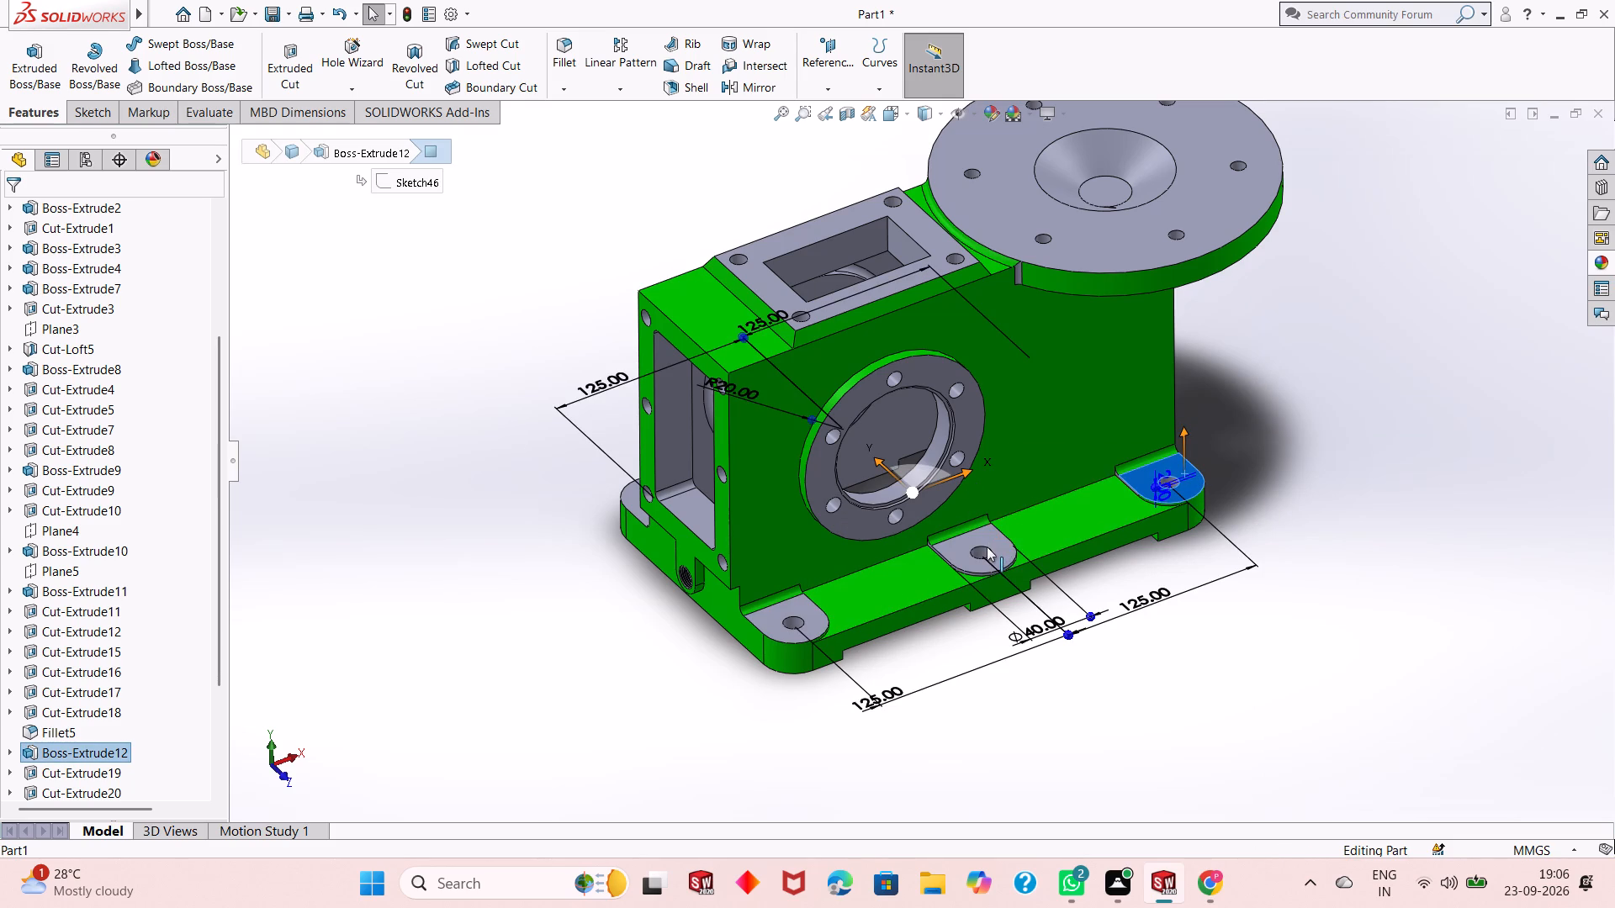
left_click(994, 547, "ctrl")
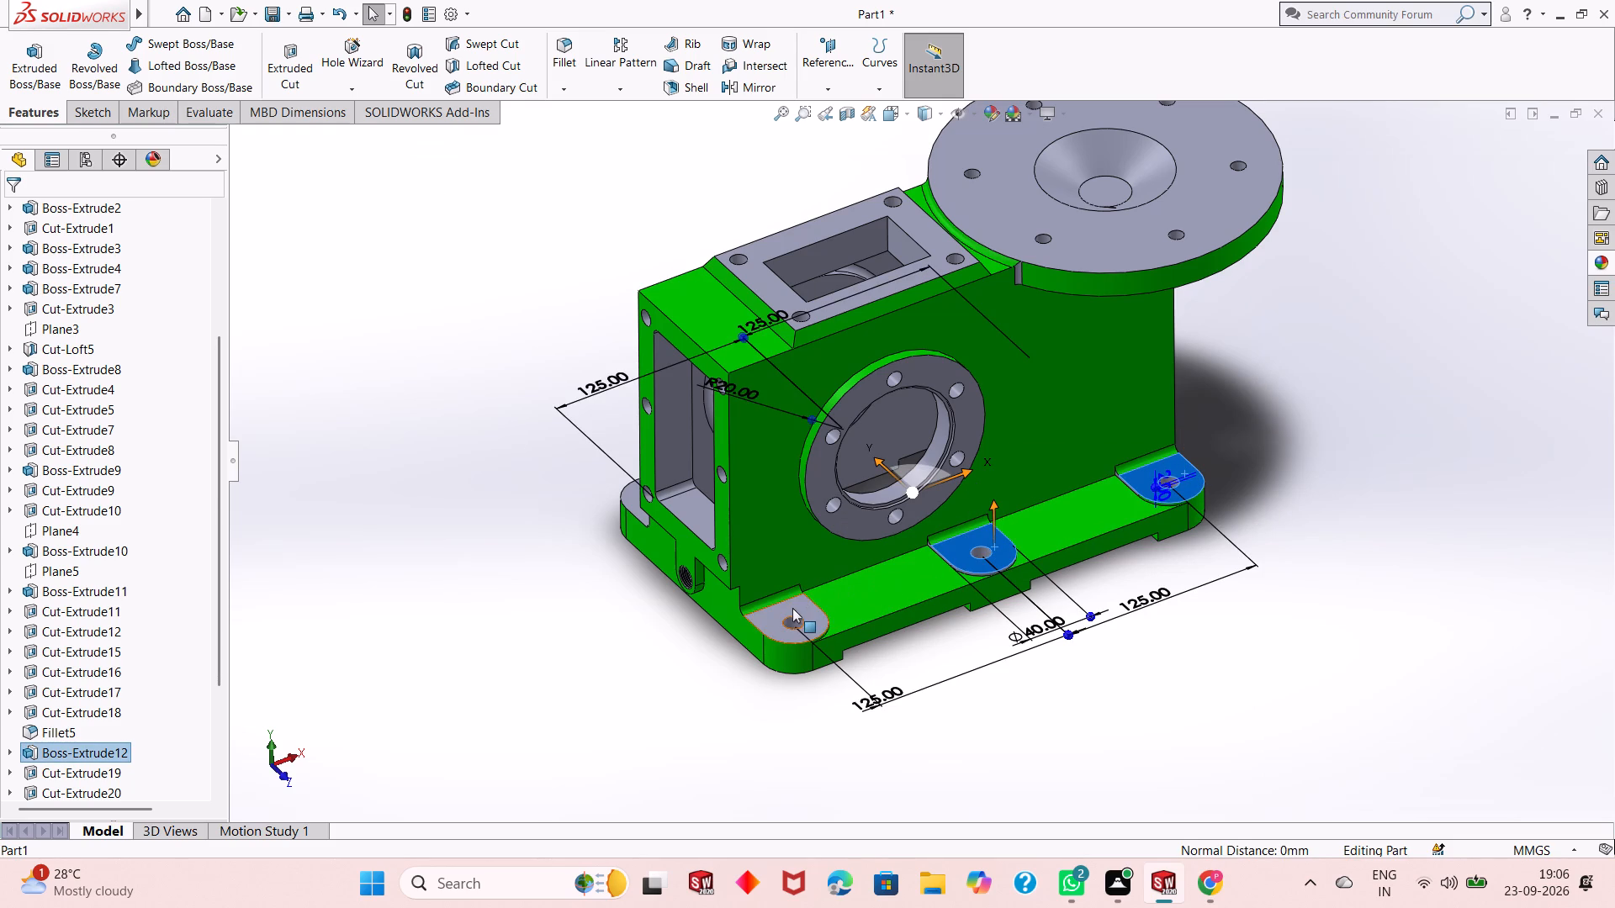
left_click(792, 608, "ctrl")
left_click(817, 487, "ctrl")
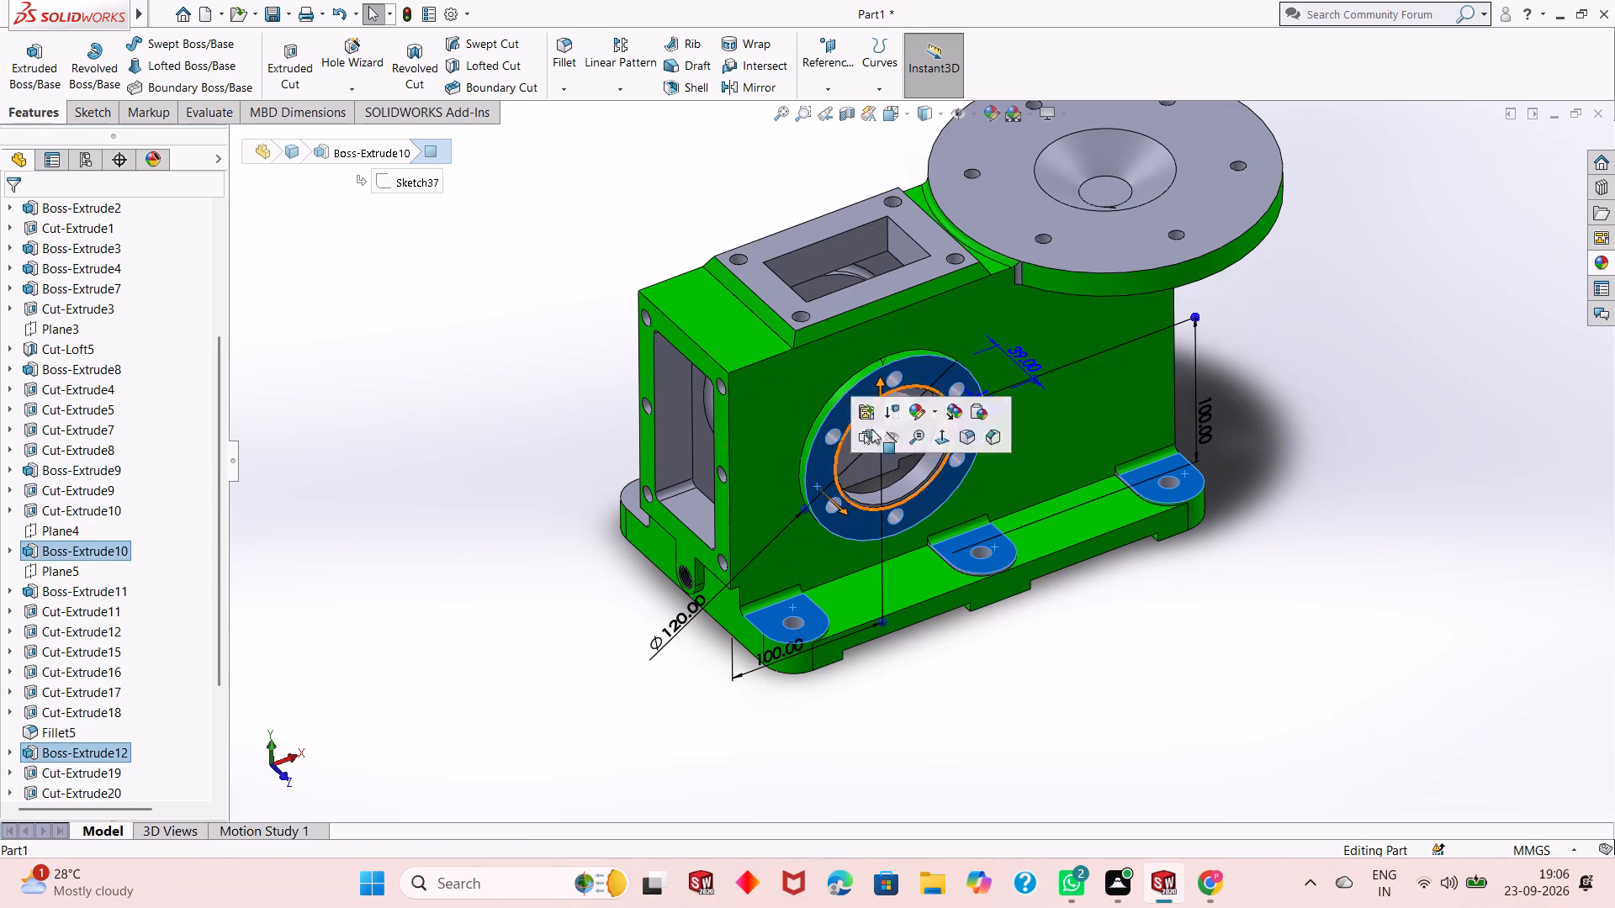
left_click(1118, 240, "ctrl")
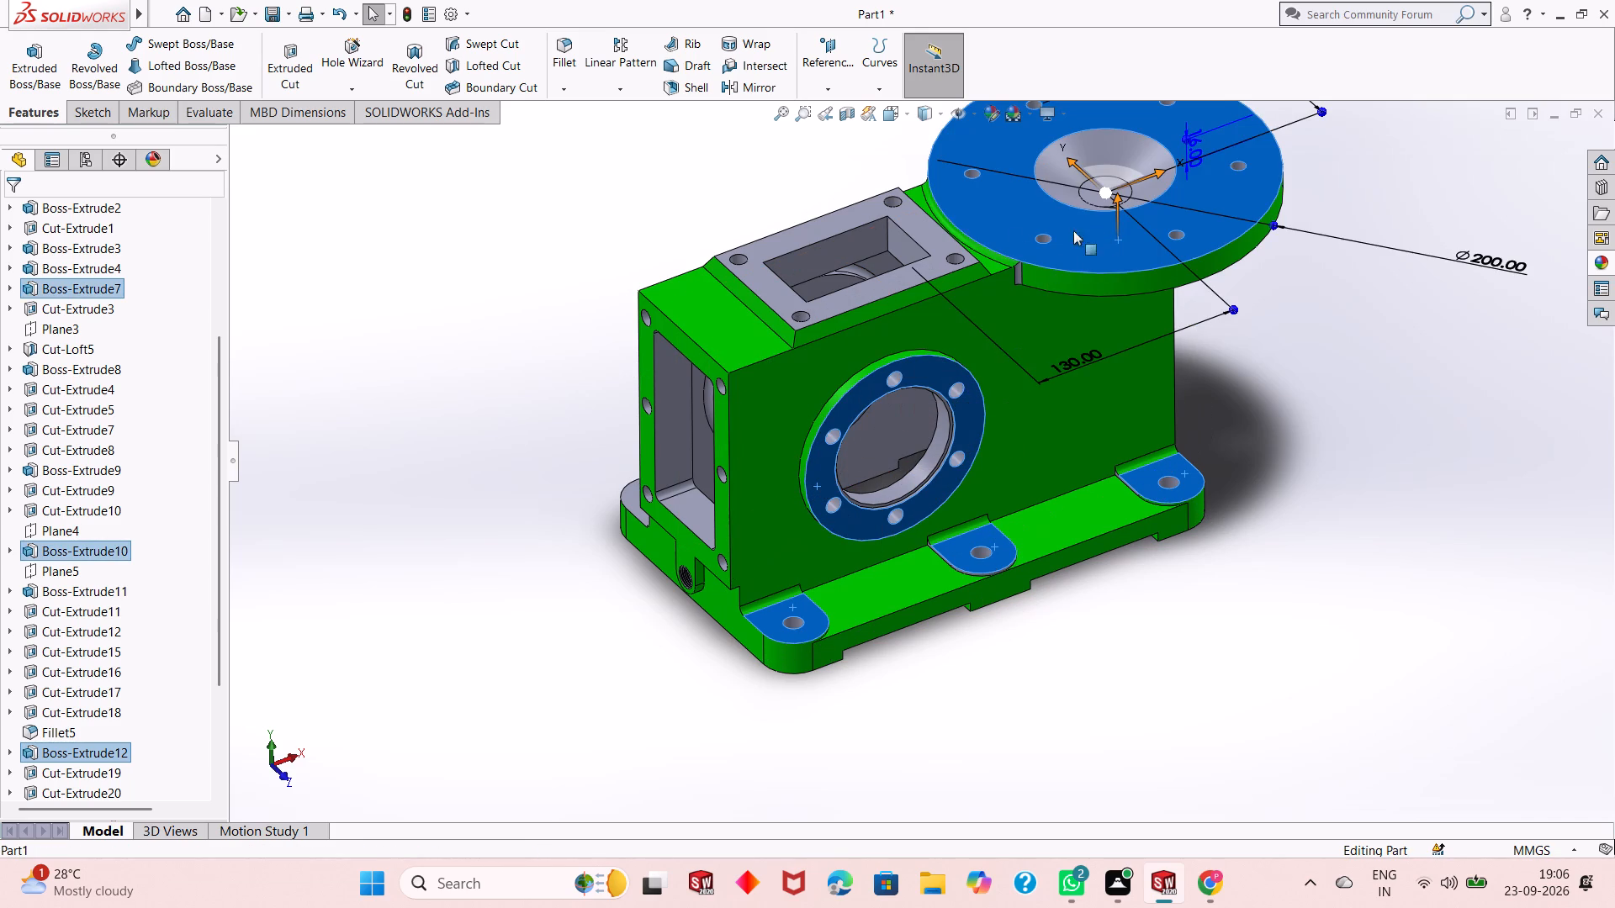
left_click(885, 291, "ctrl")
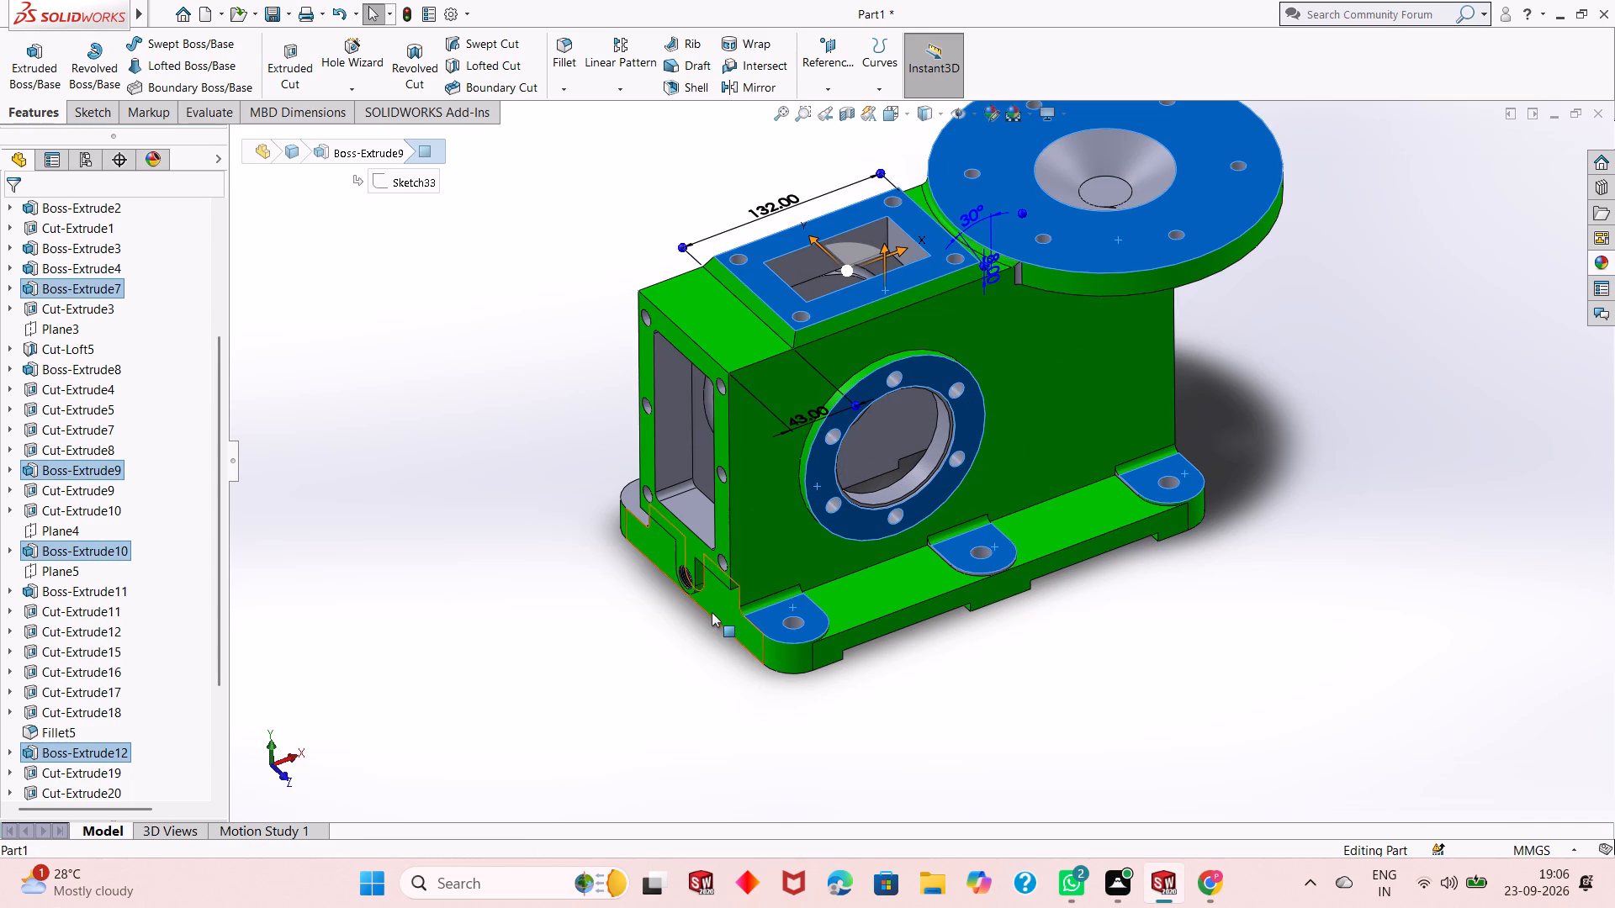
Add the three foot-pad top faces and the bolt-hole ring face on the housing's opposite long side to the selection.
middle_click_drag(774, 603, 1057, 620)
scroll(598, 724, "up", 2)
scroll(611, 715, "down", 3)
left_click(527, 652, "ctrl")
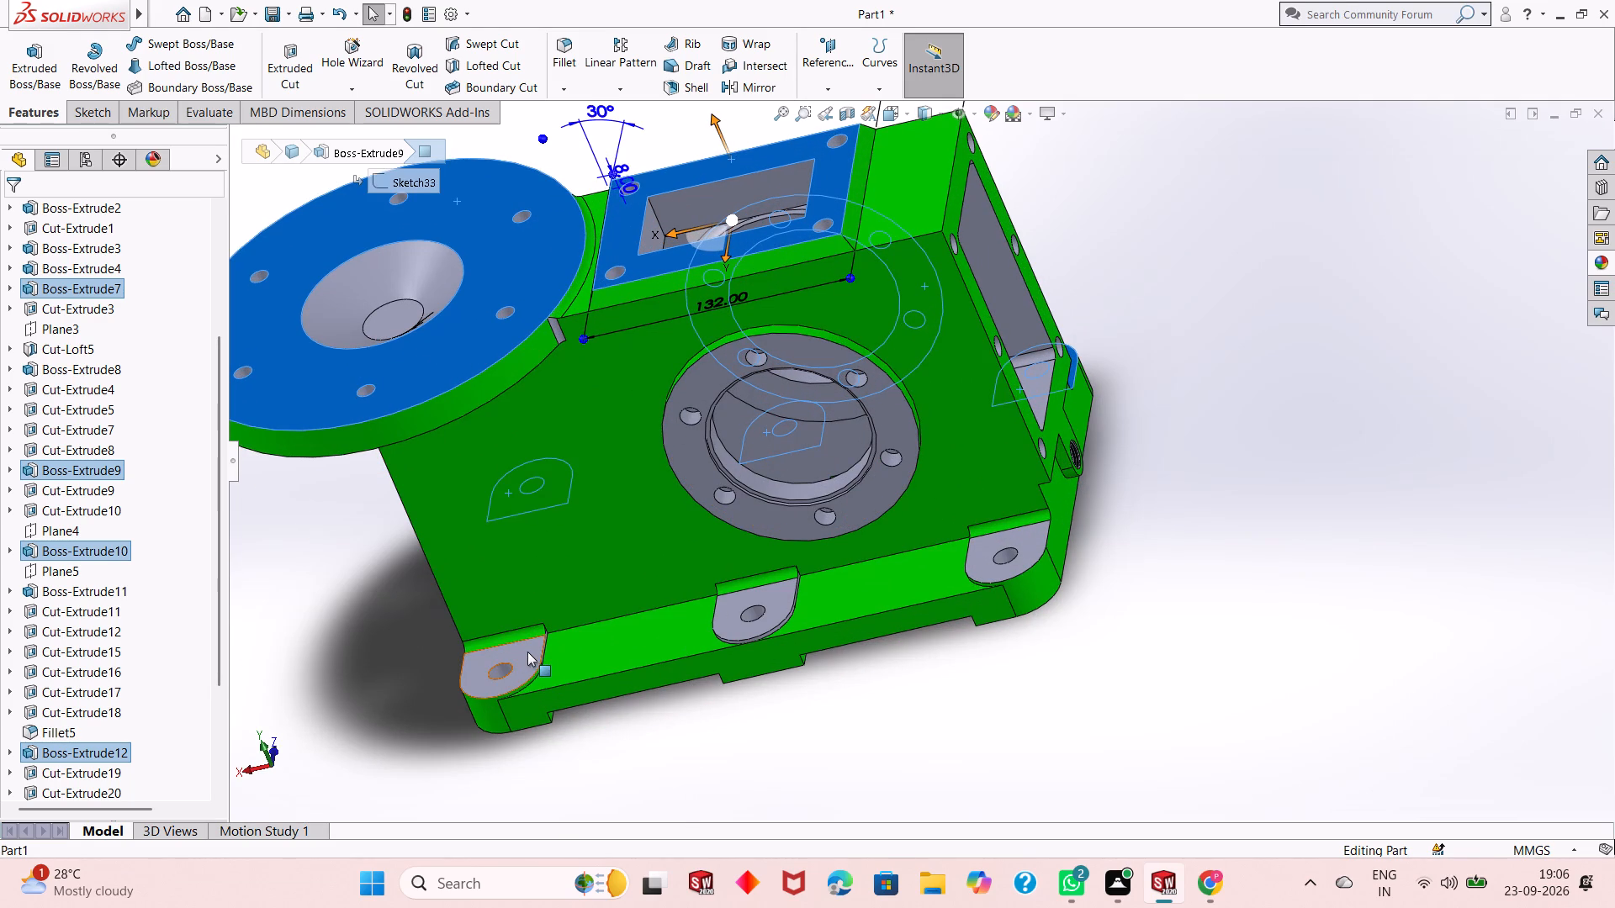
left_click(763, 594, "ctrl")
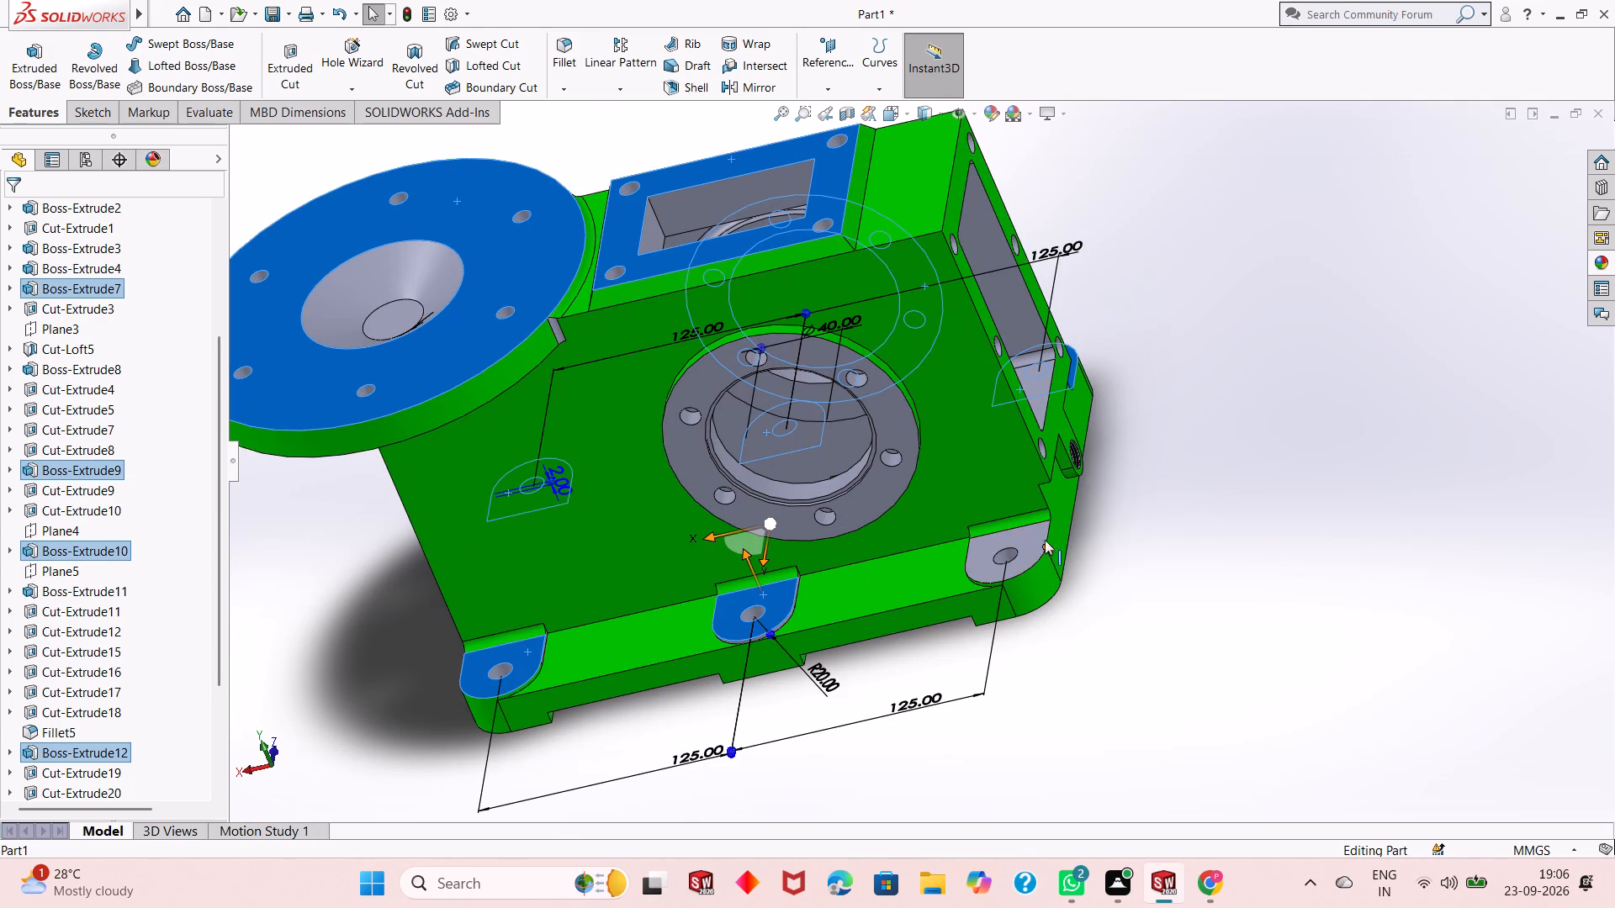
left_click(1037, 536, "ctrl")
left_click(899, 430, "ctrl")
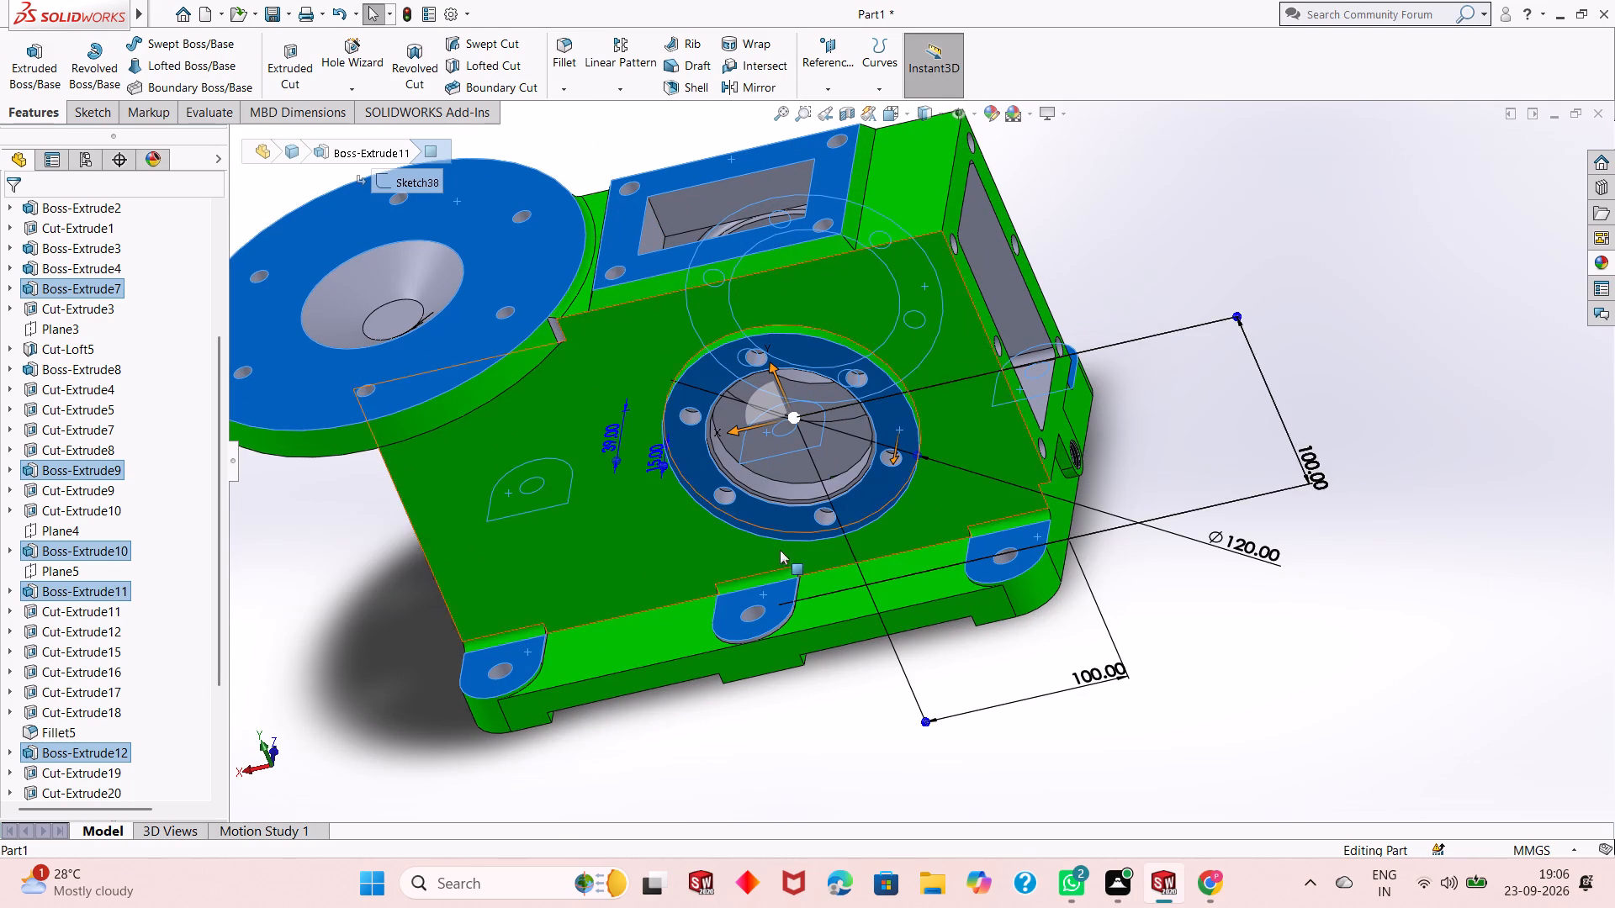
Add the narrow step face and the thin 80 mm recess wall inside the opposite ring's bore to the selection.
scroll(800, 531, "down", 4)
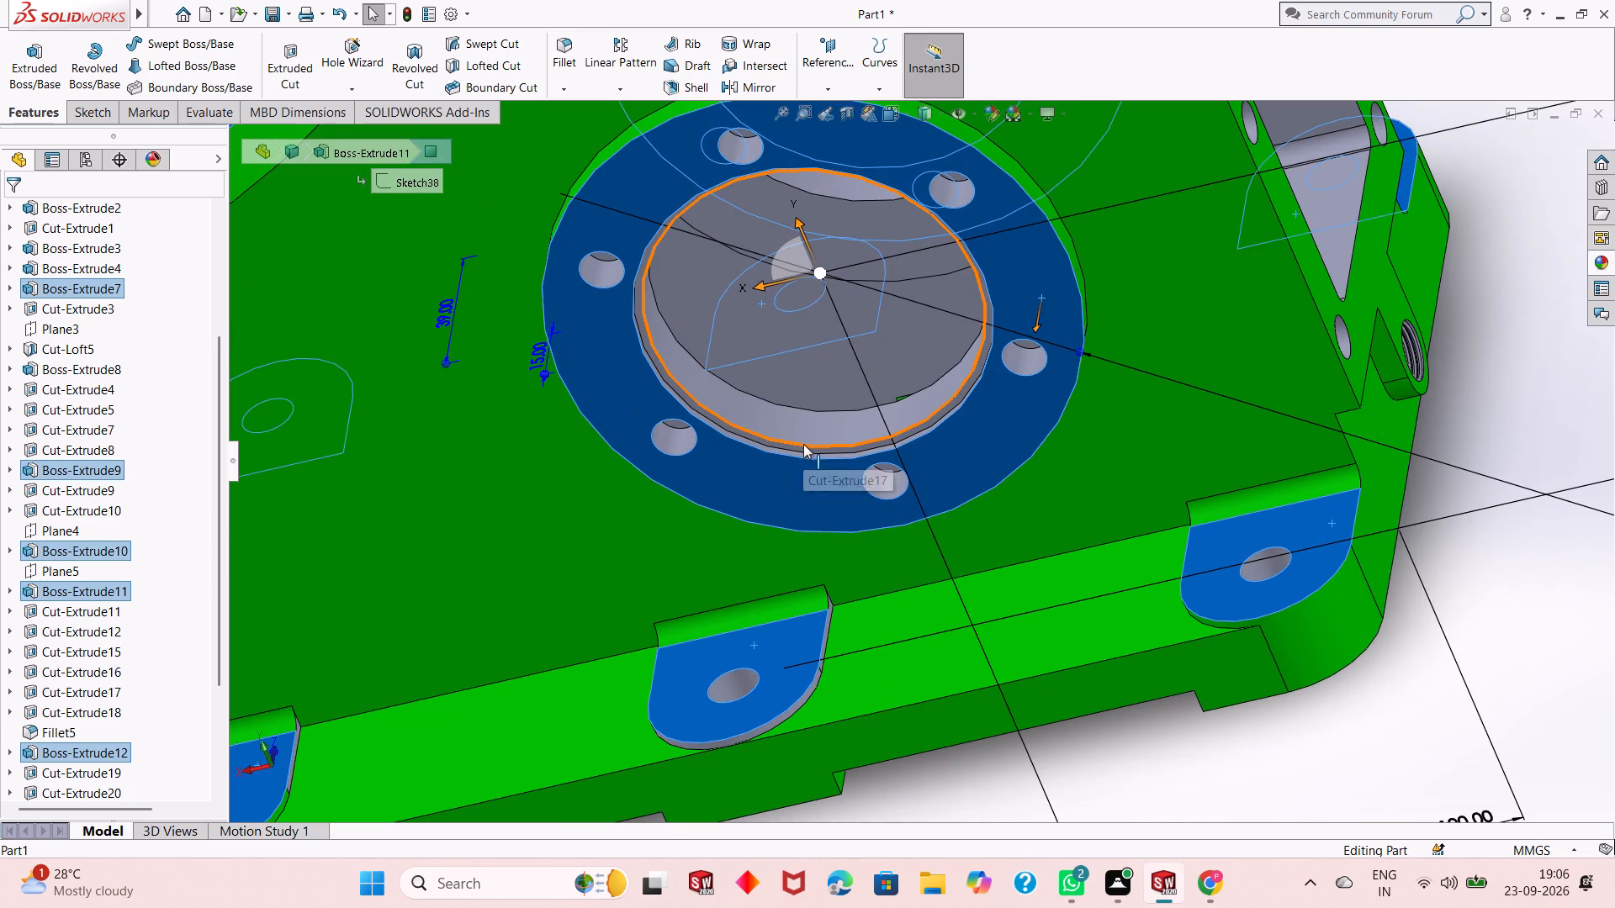
scroll(803, 443, "down", 6)
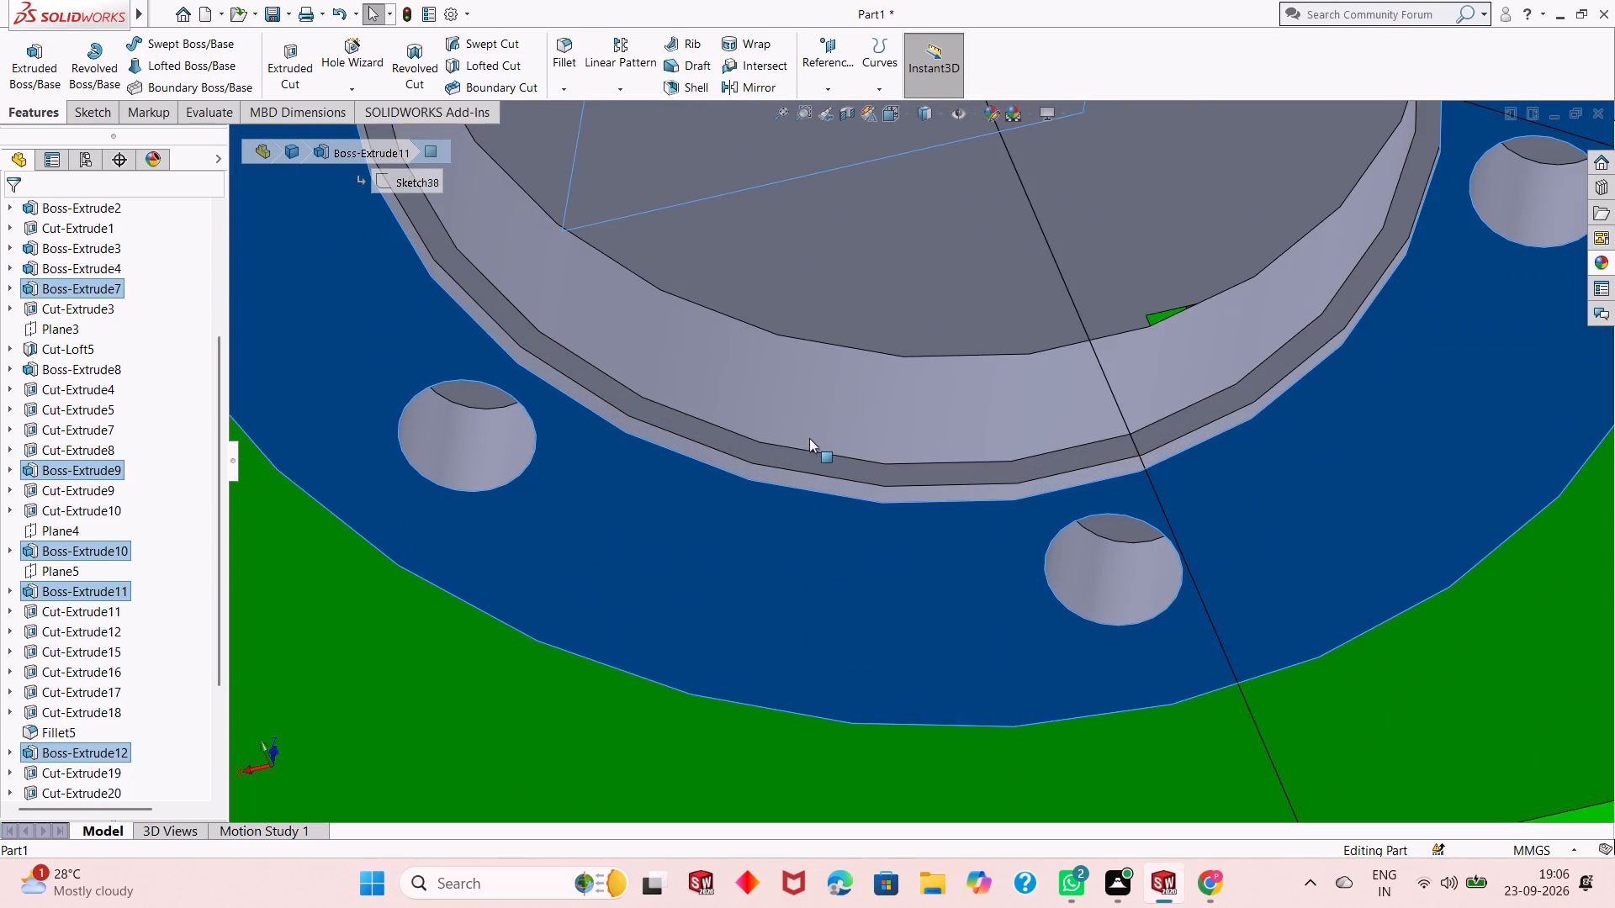
left_click(827, 457, "ctrl")
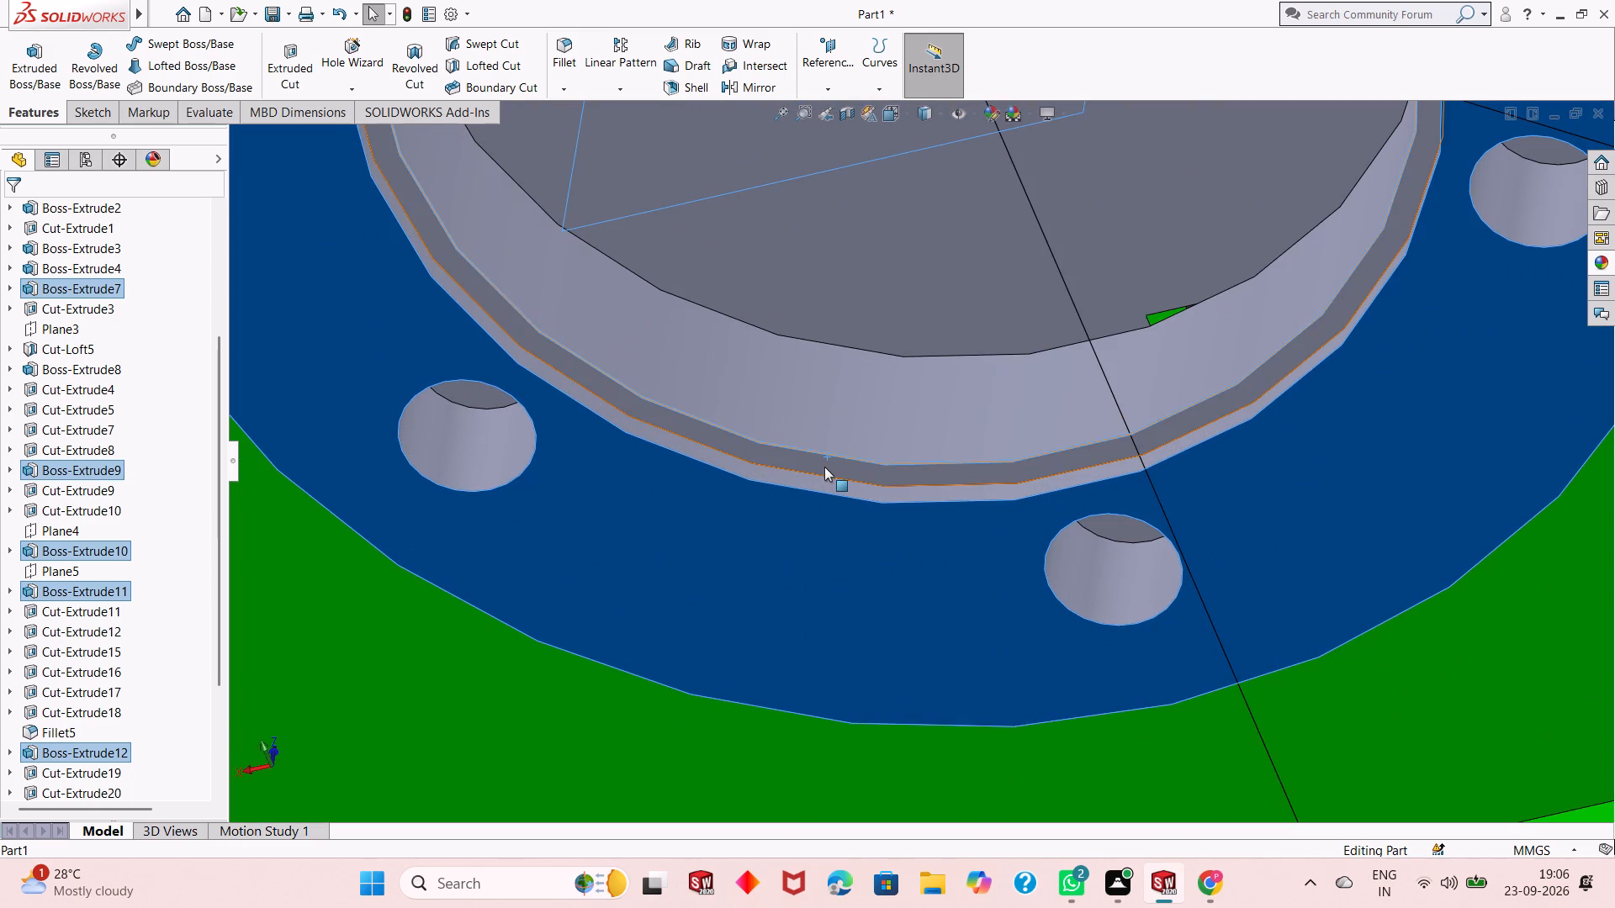
left_click(824, 467, "ctrl")
left_click(835, 483, "ctrl")
scroll(834, 483, "up", 3)
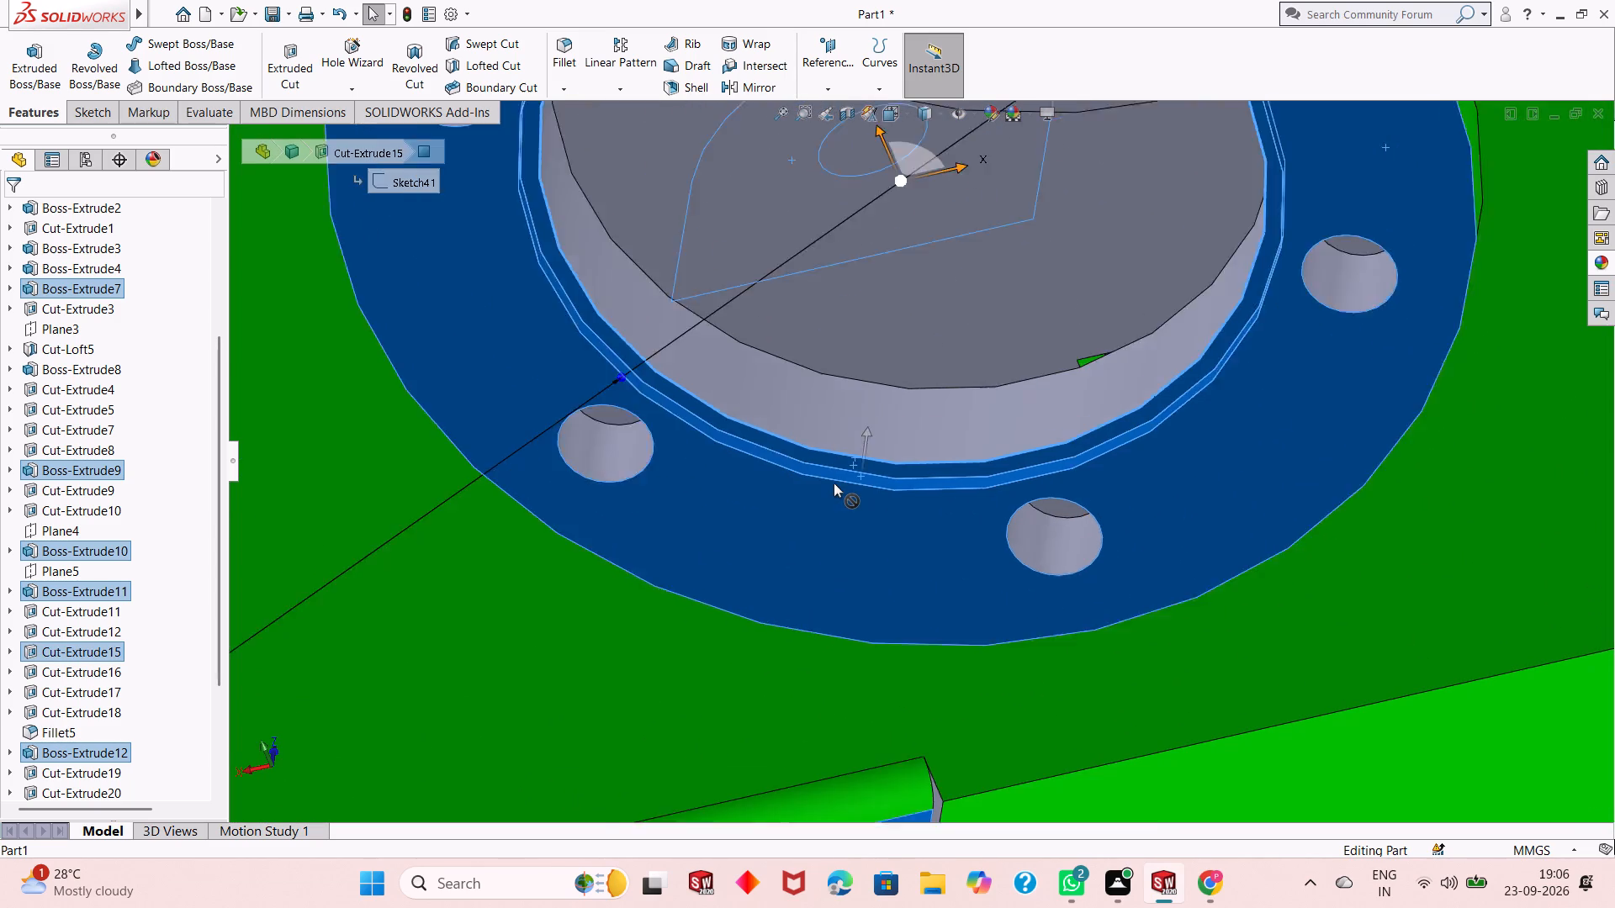
scroll(834, 483, "up", 6)
middle_click_drag(880, 472, 831, 350)
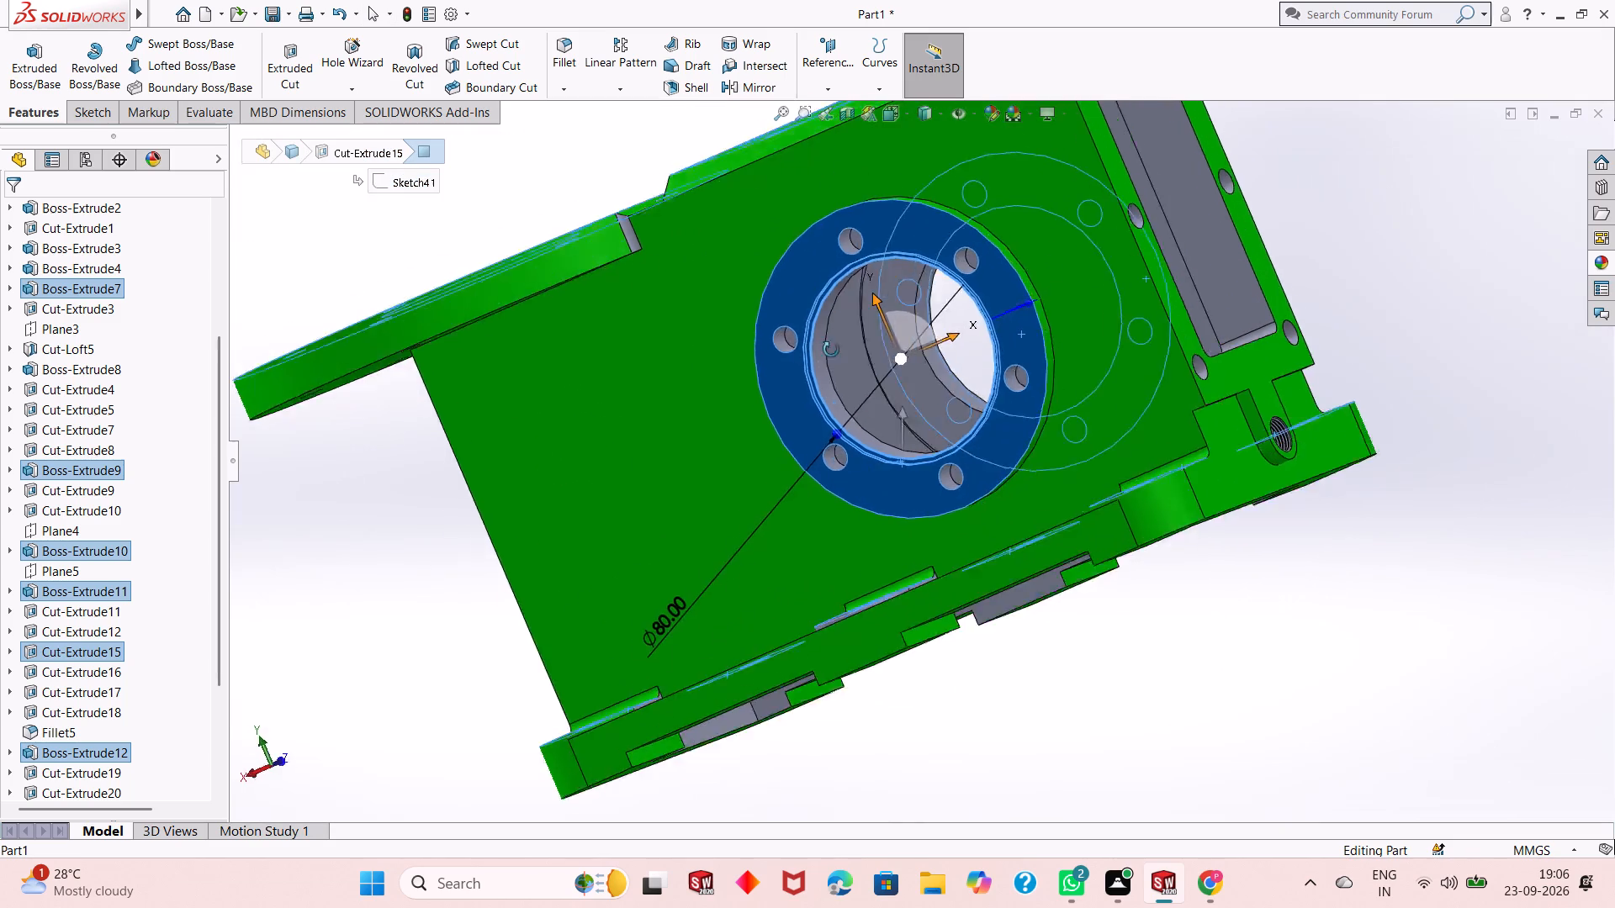
Add the narrow step face and the thin recess wall inside the other side ring's bore to the selection.
middle_click_drag(831, 350, 617, 541)
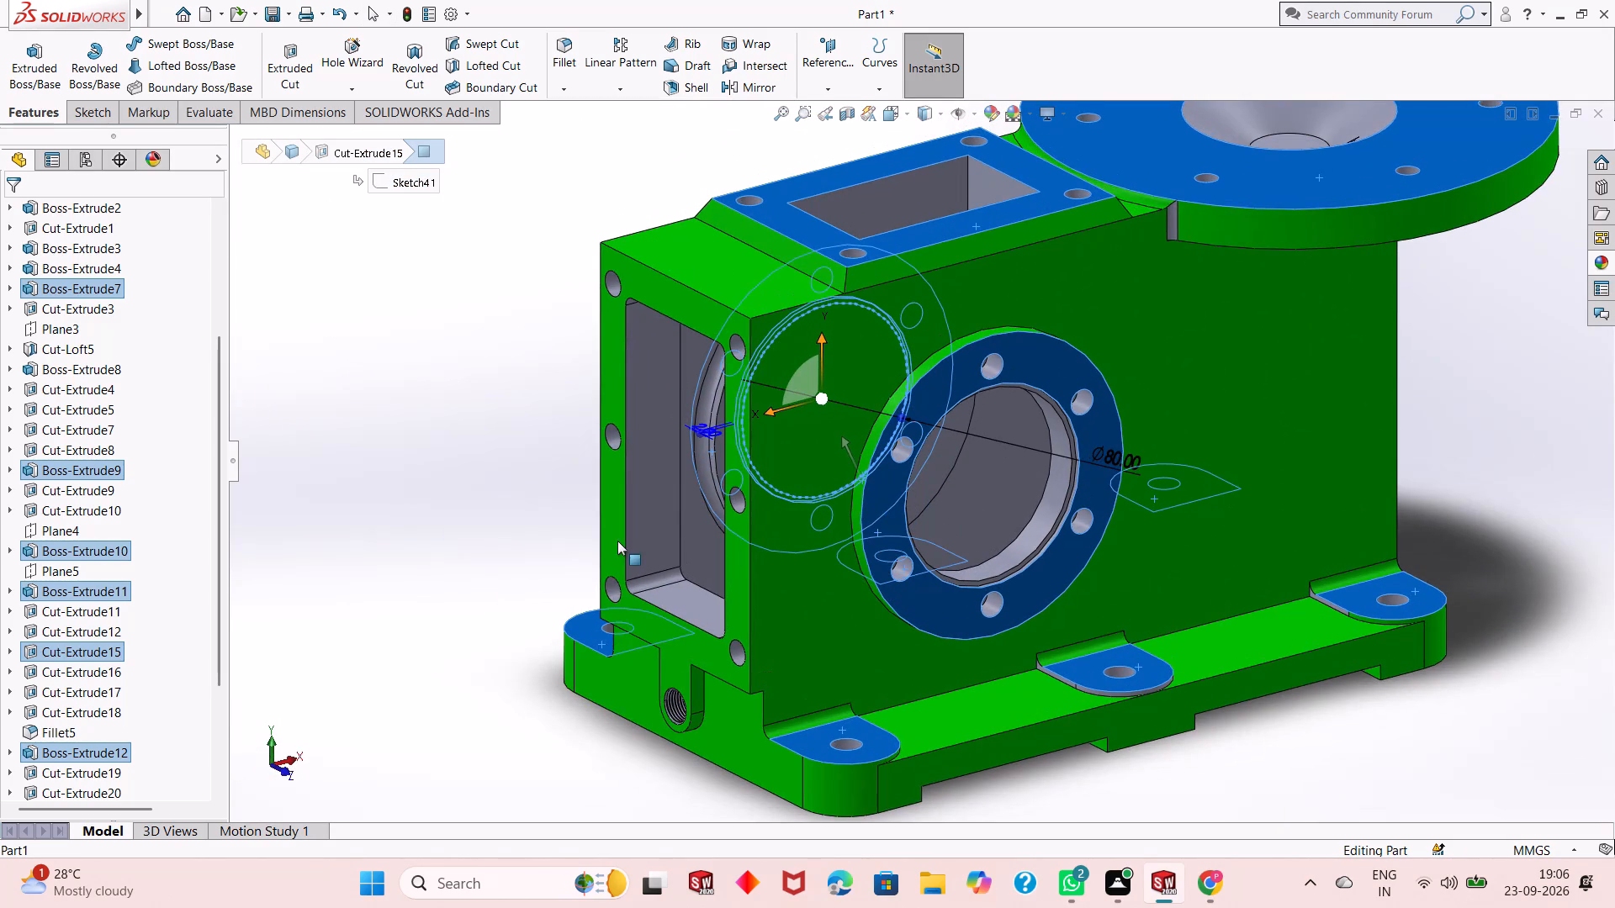
scroll(966, 387, "down", 3)
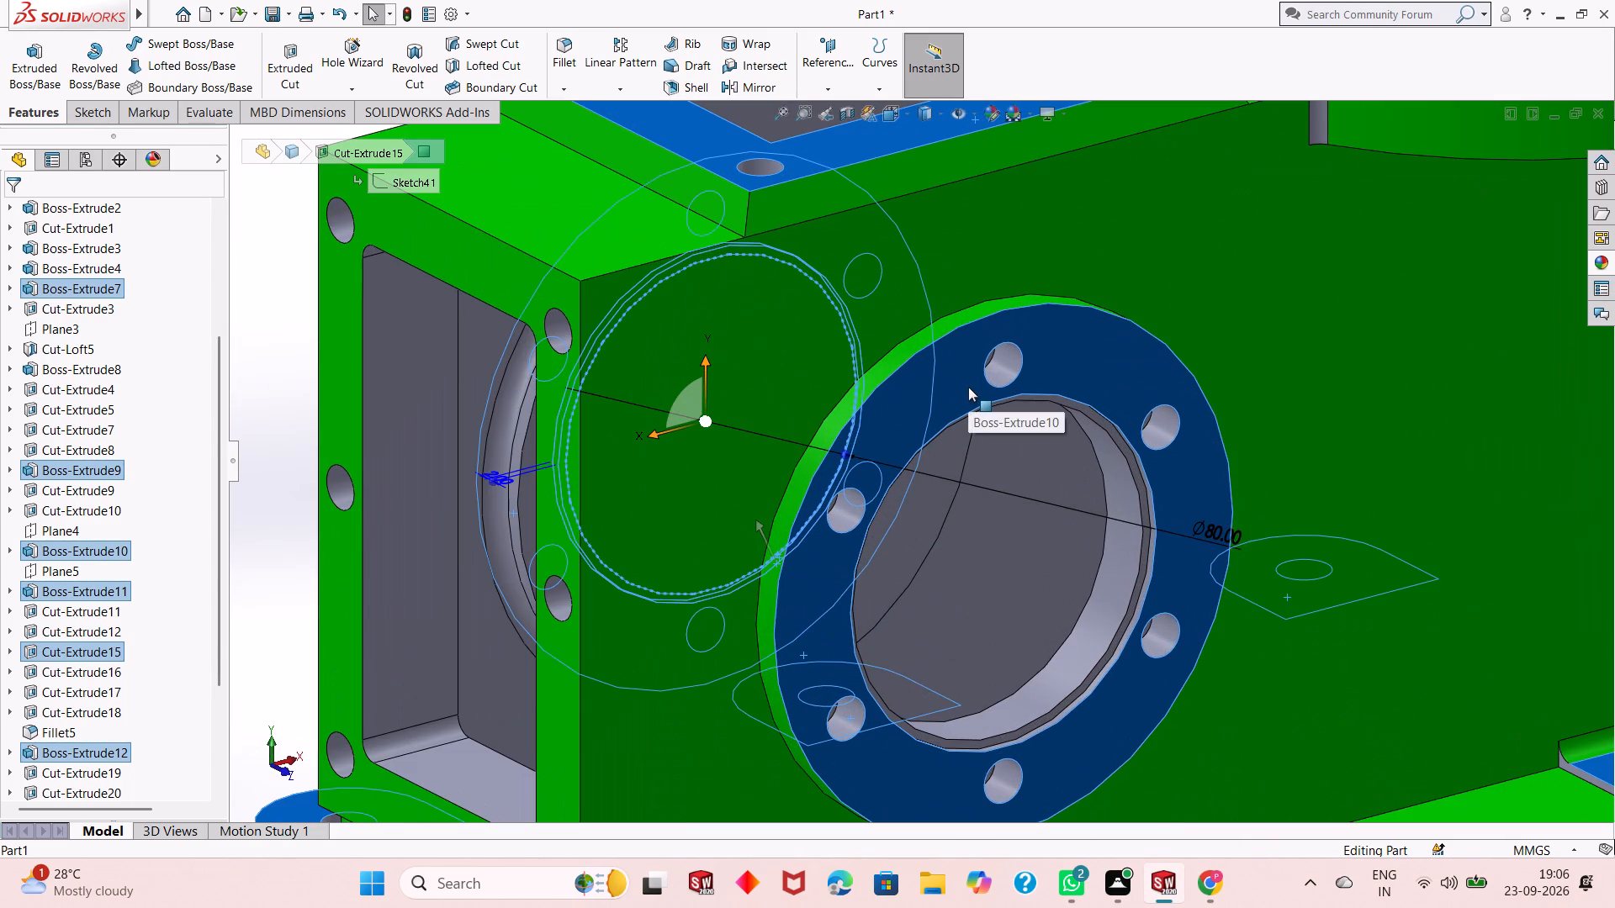
scroll(944, 434, "down", 1)
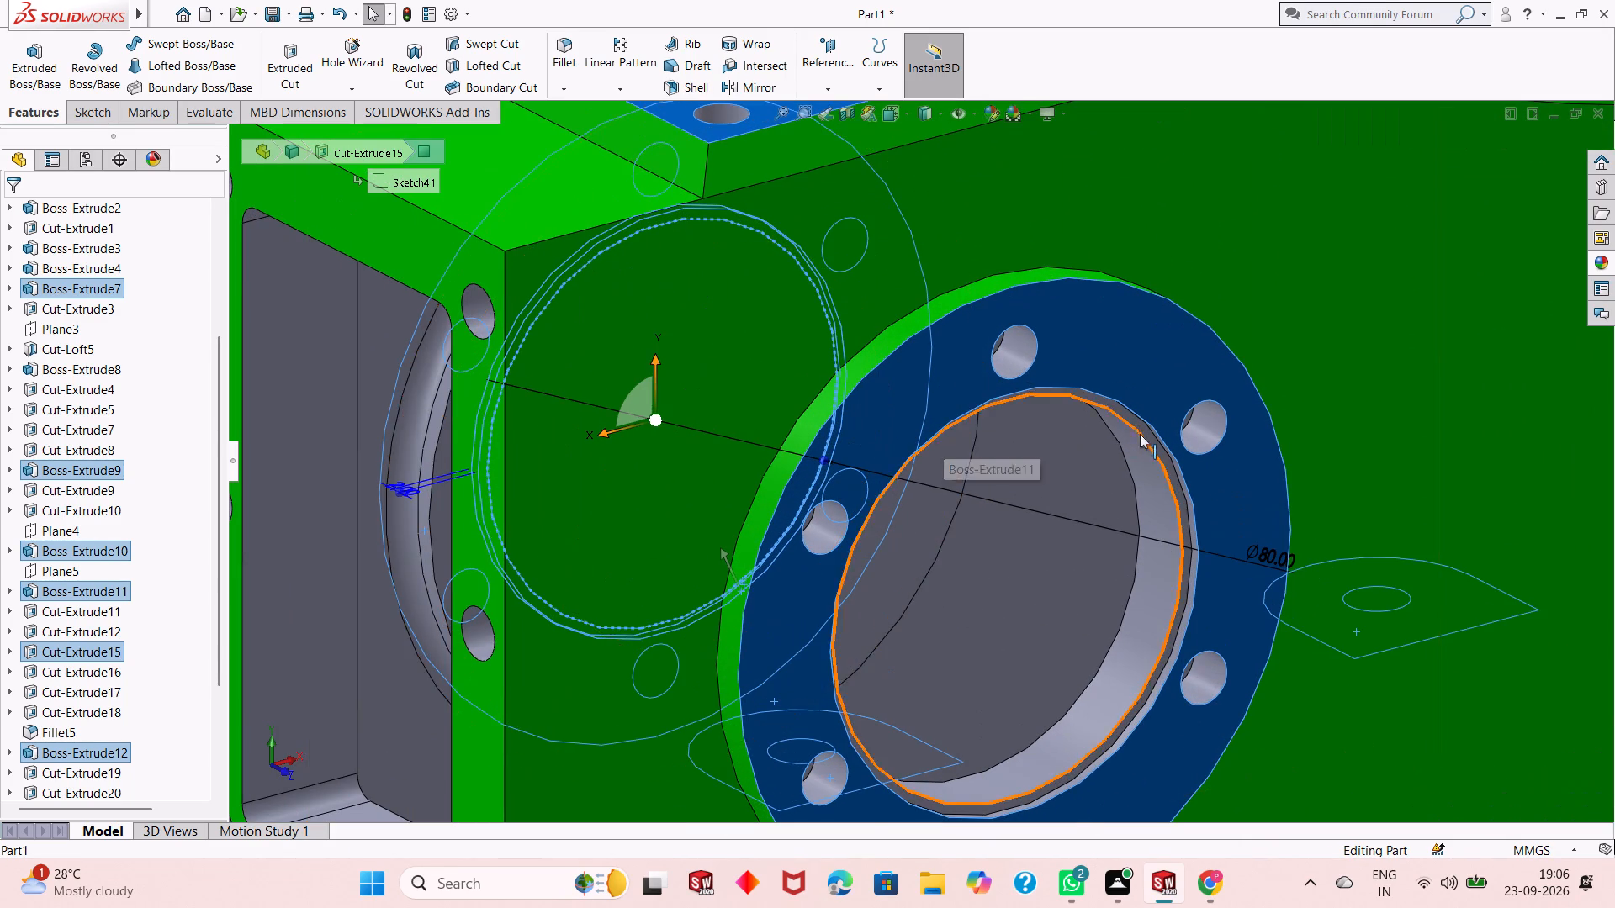
scroll(1161, 484, "down", 4)
left_click(1162, 546, "ctrl")
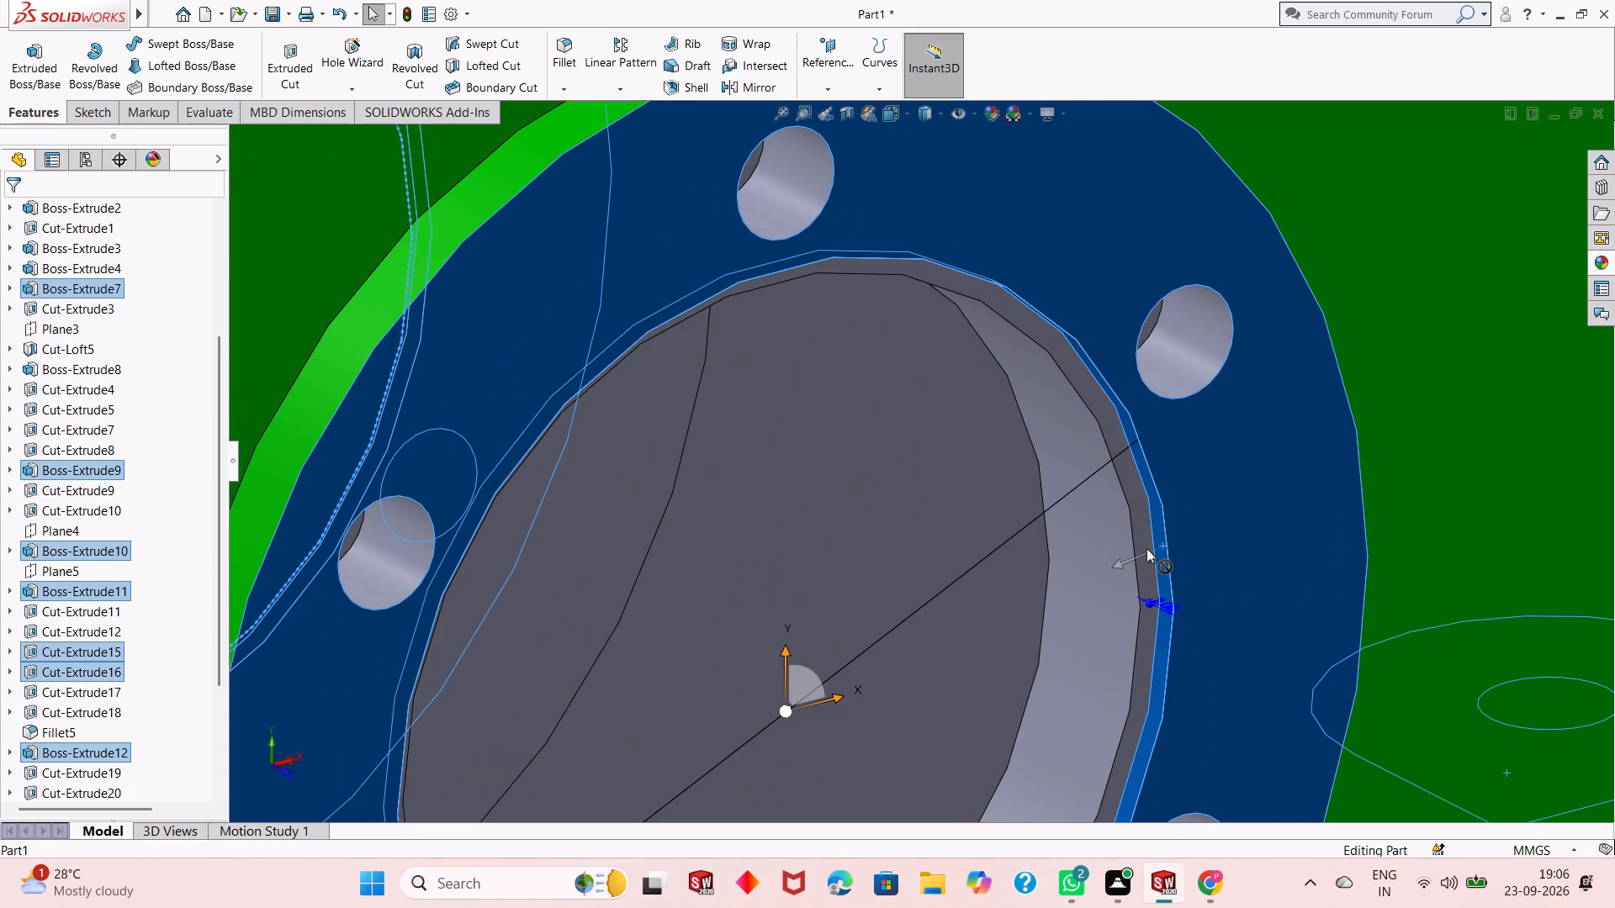
left_click(1144, 558, "ctrl")
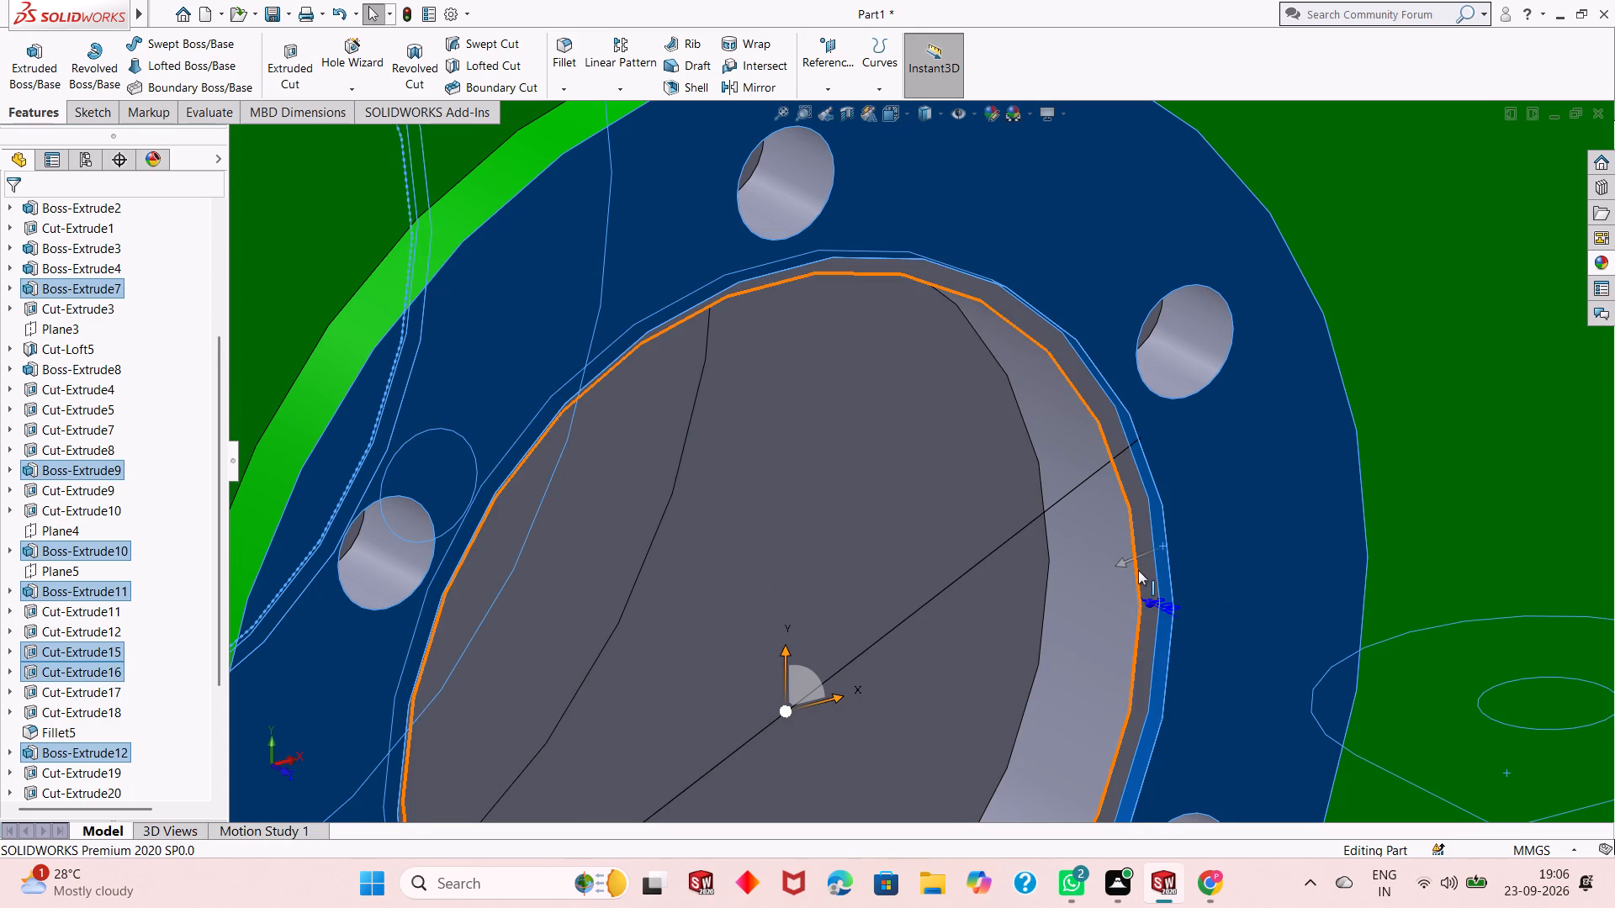
left_click(1148, 566, "ctrl")
Apply the standard palette's bright pure yellow swatch to the selected pad, ring, flange, frame and bore faces.
scroll(1050, 557, "up", 5)
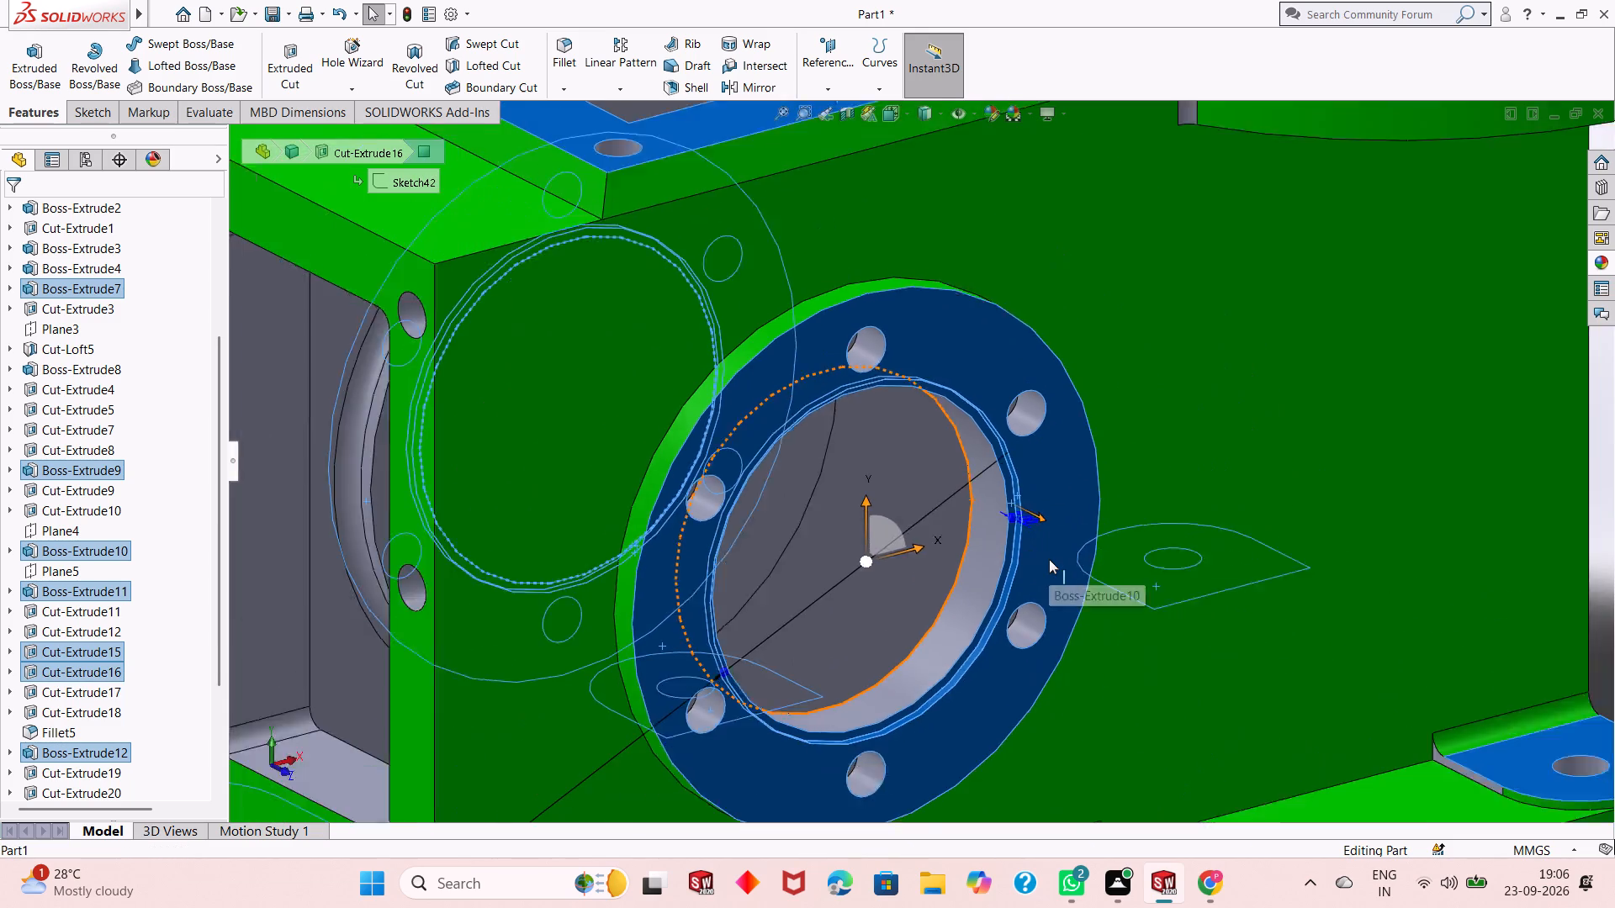
scroll(1049, 559, "up", 5)
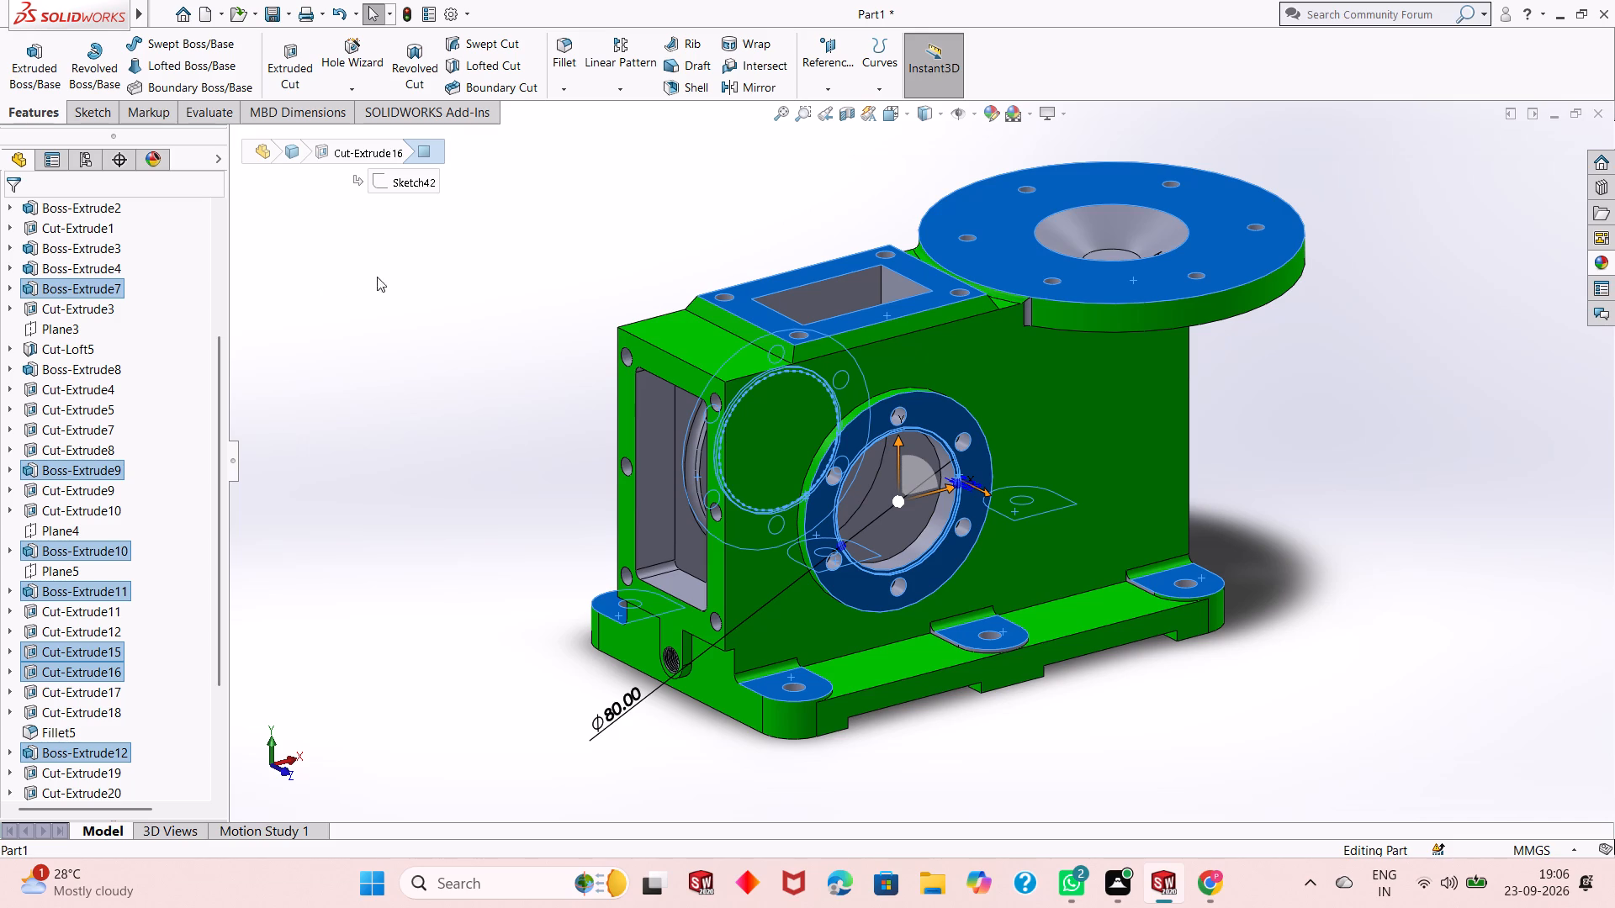
left_click(991, 112)
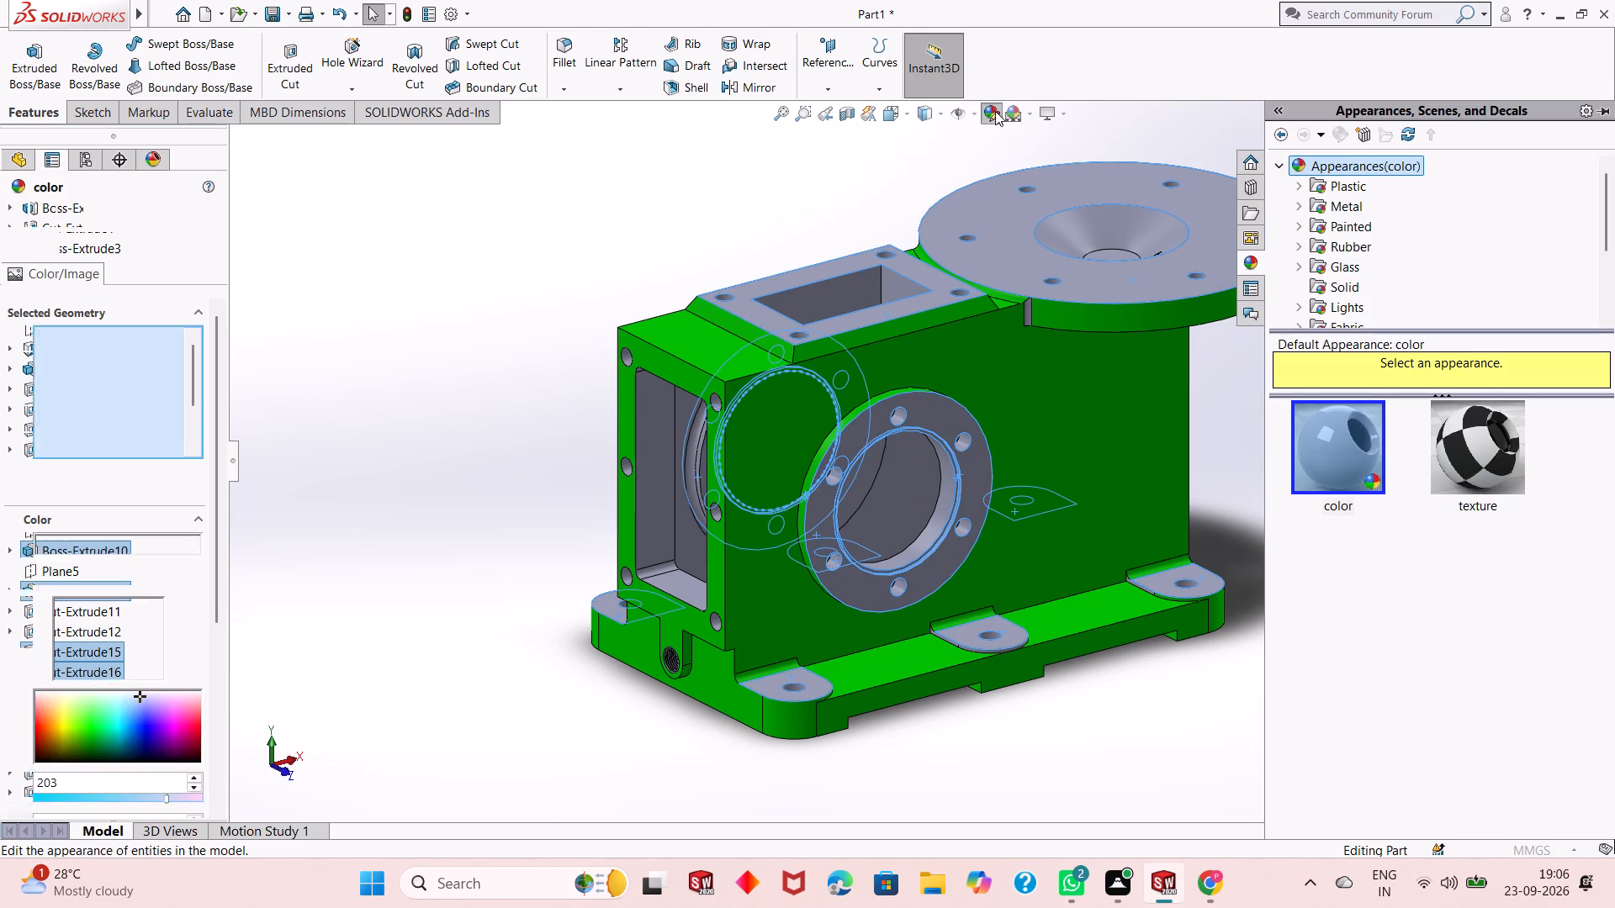
left_click(89, 625)
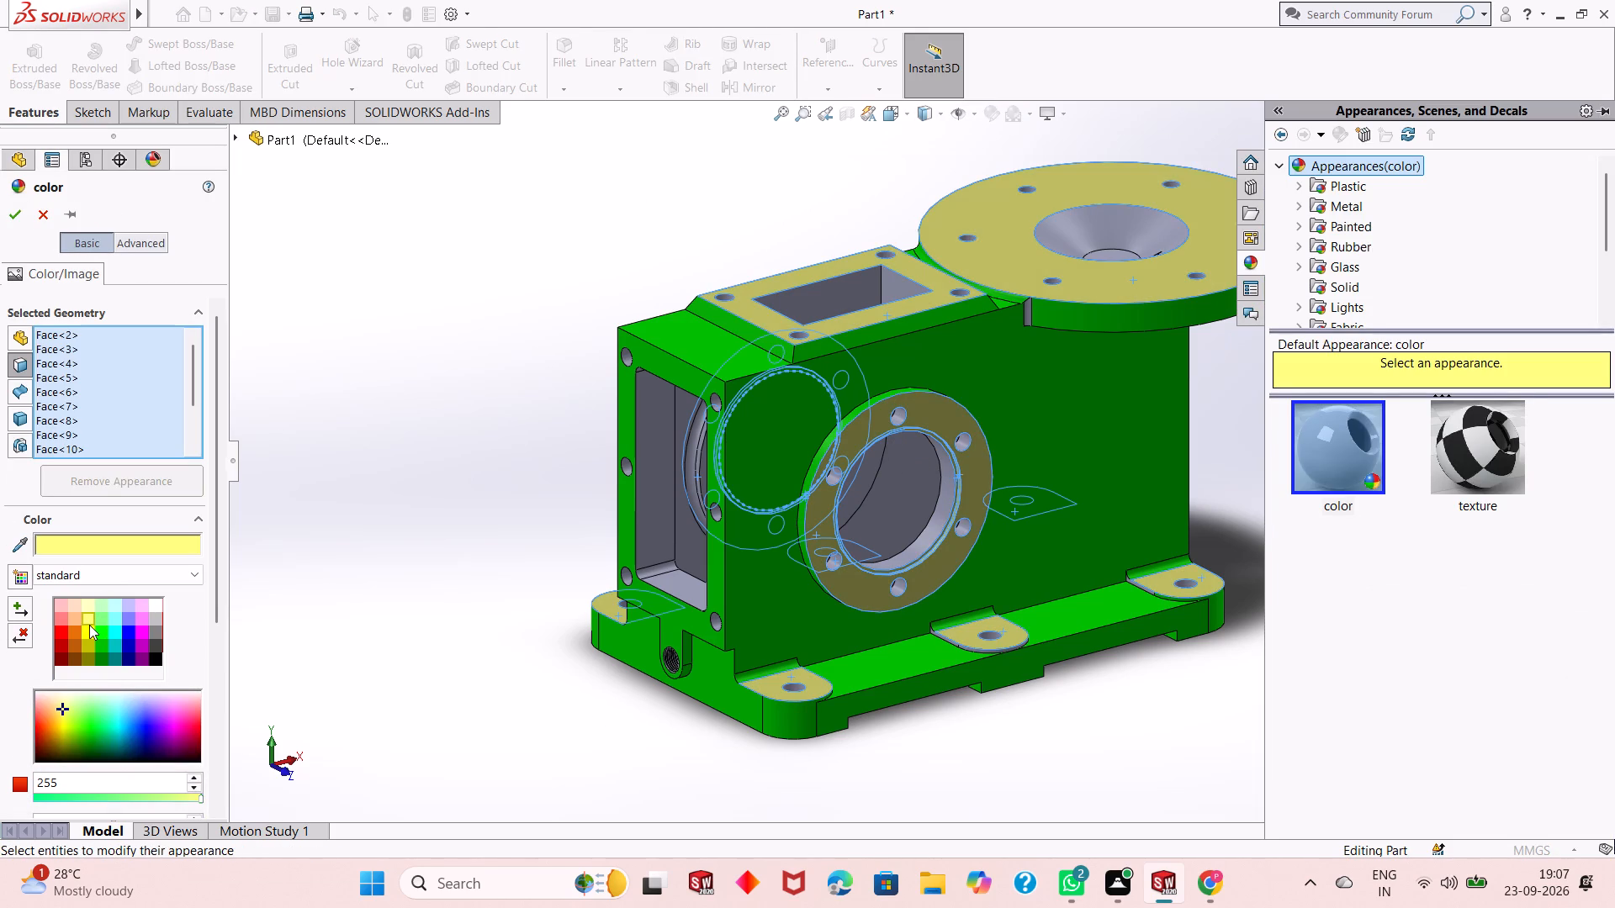
left_click(87, 631)
left_click(87, 636)
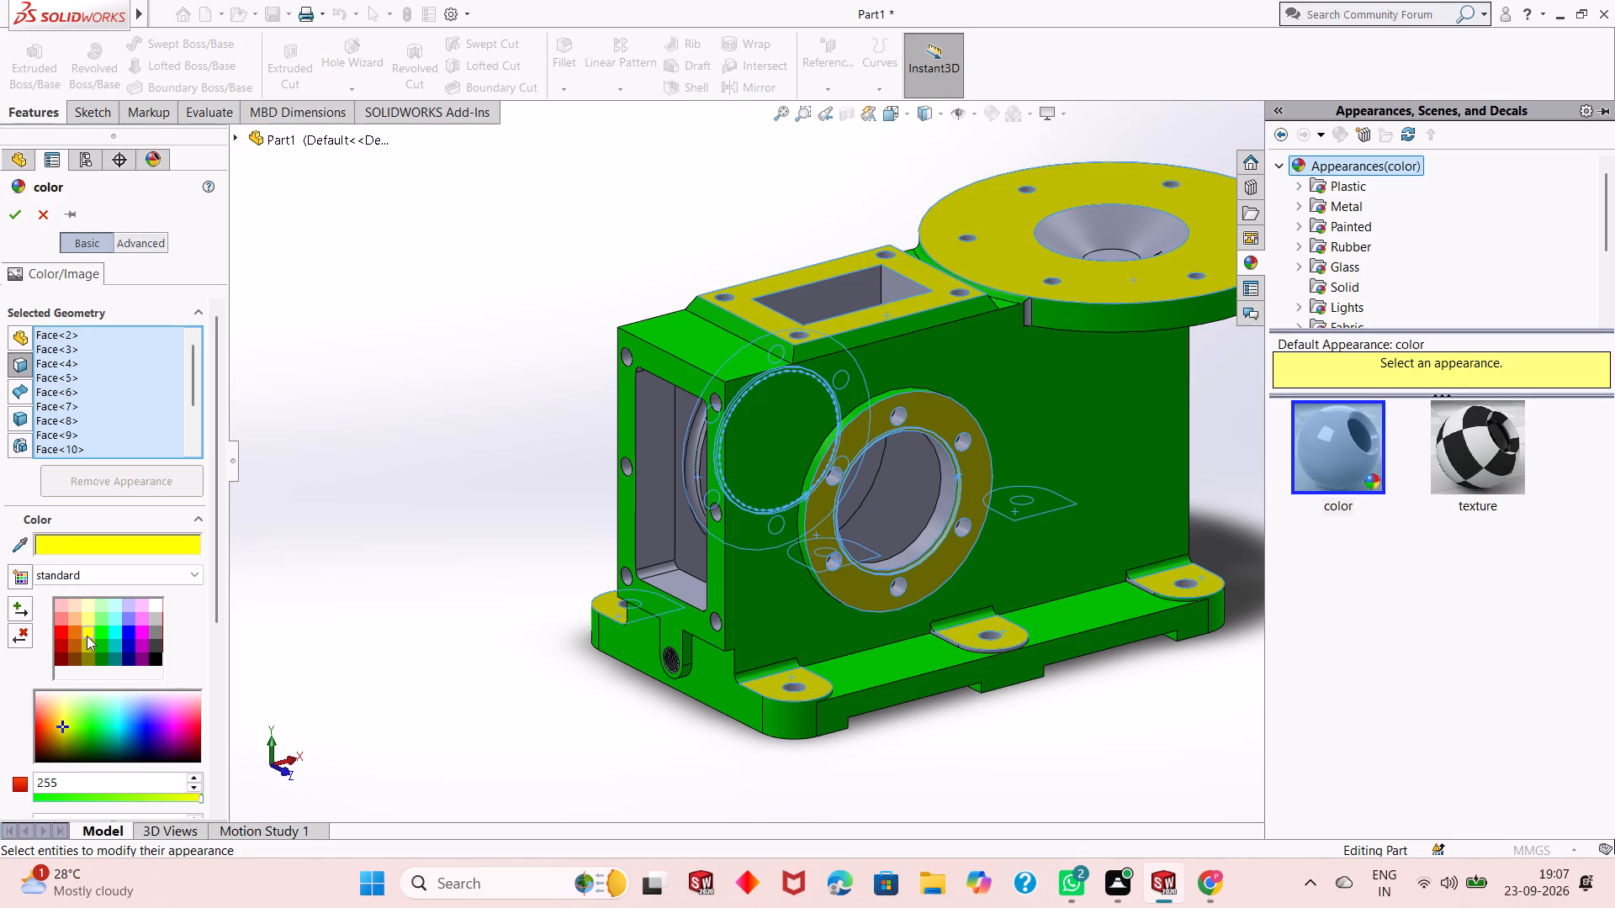
left_click(87, 650)
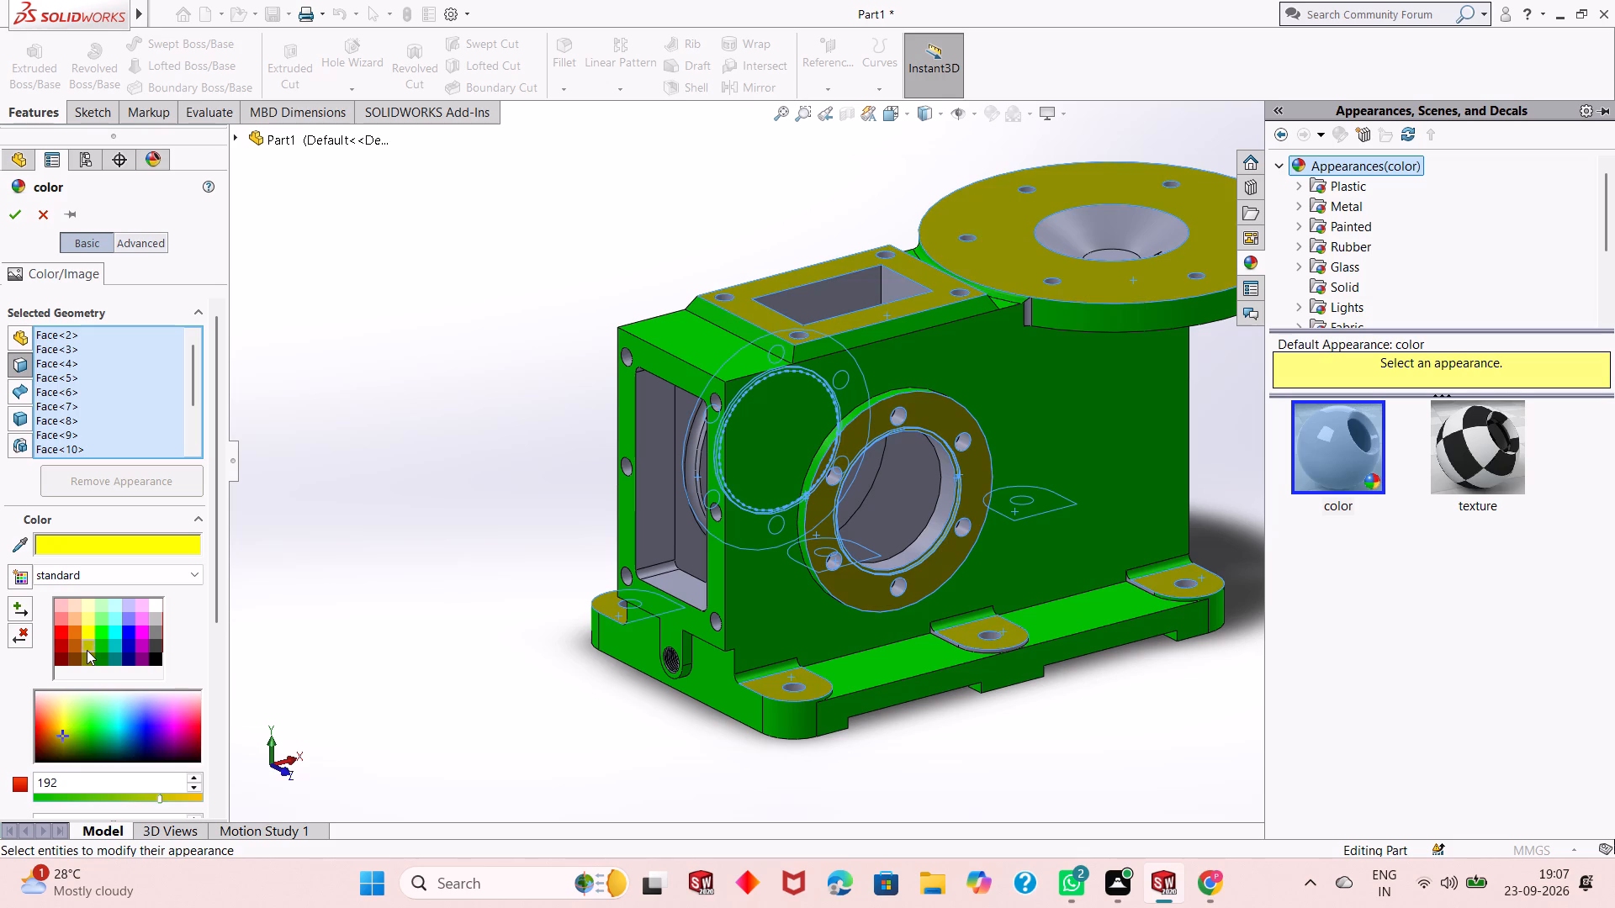
left_click(87, 635)
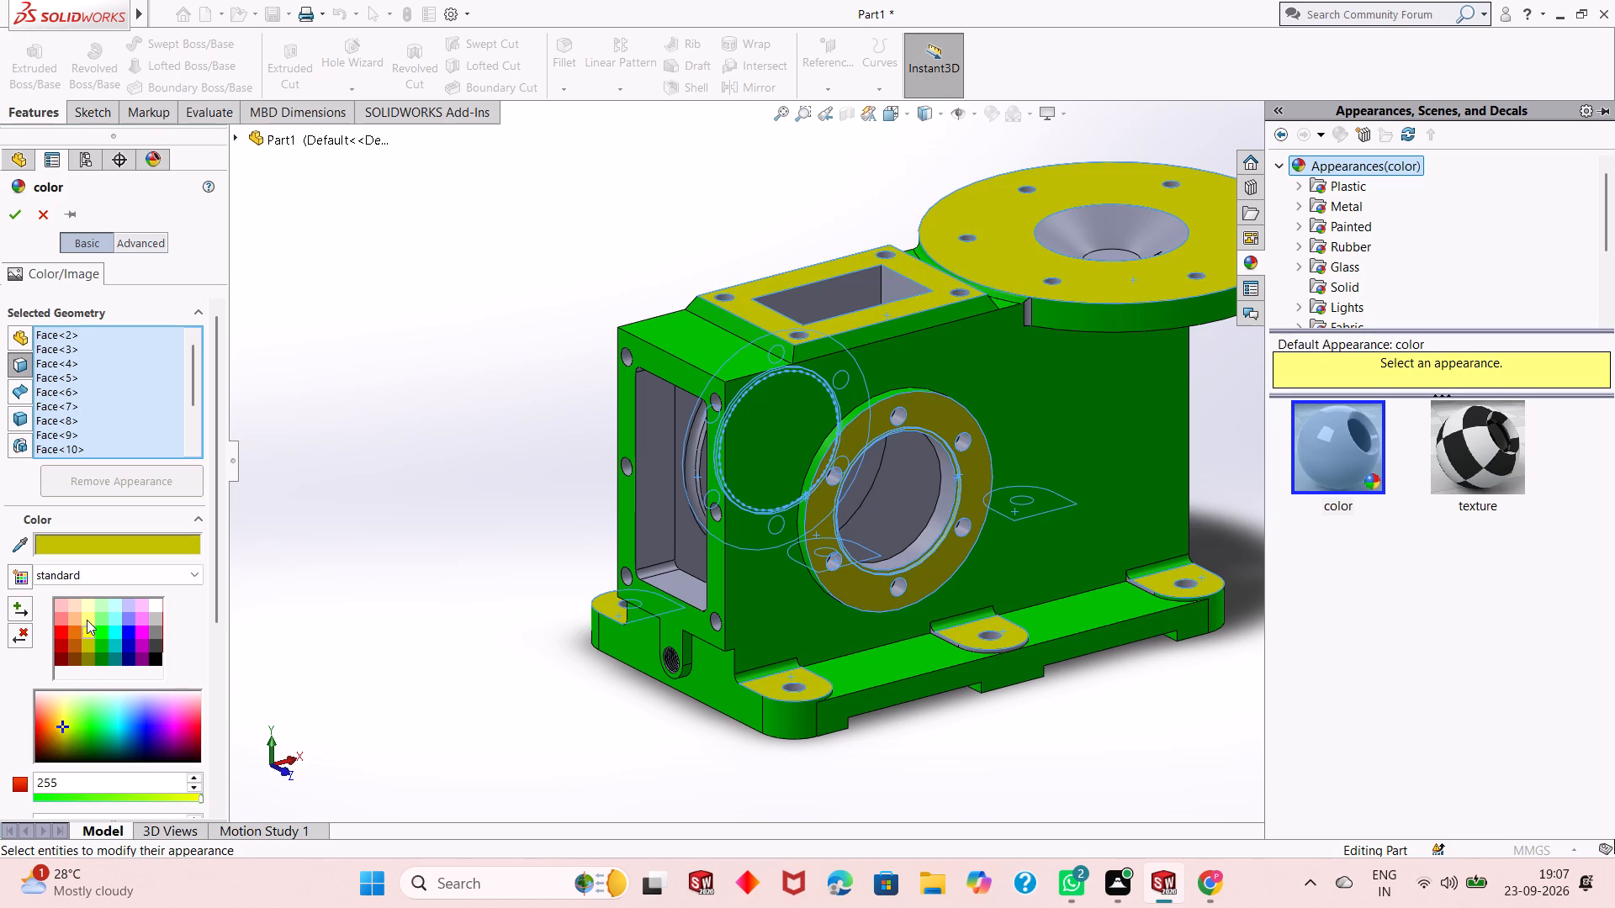
left_click(87, 620)
left_click(87, 627)
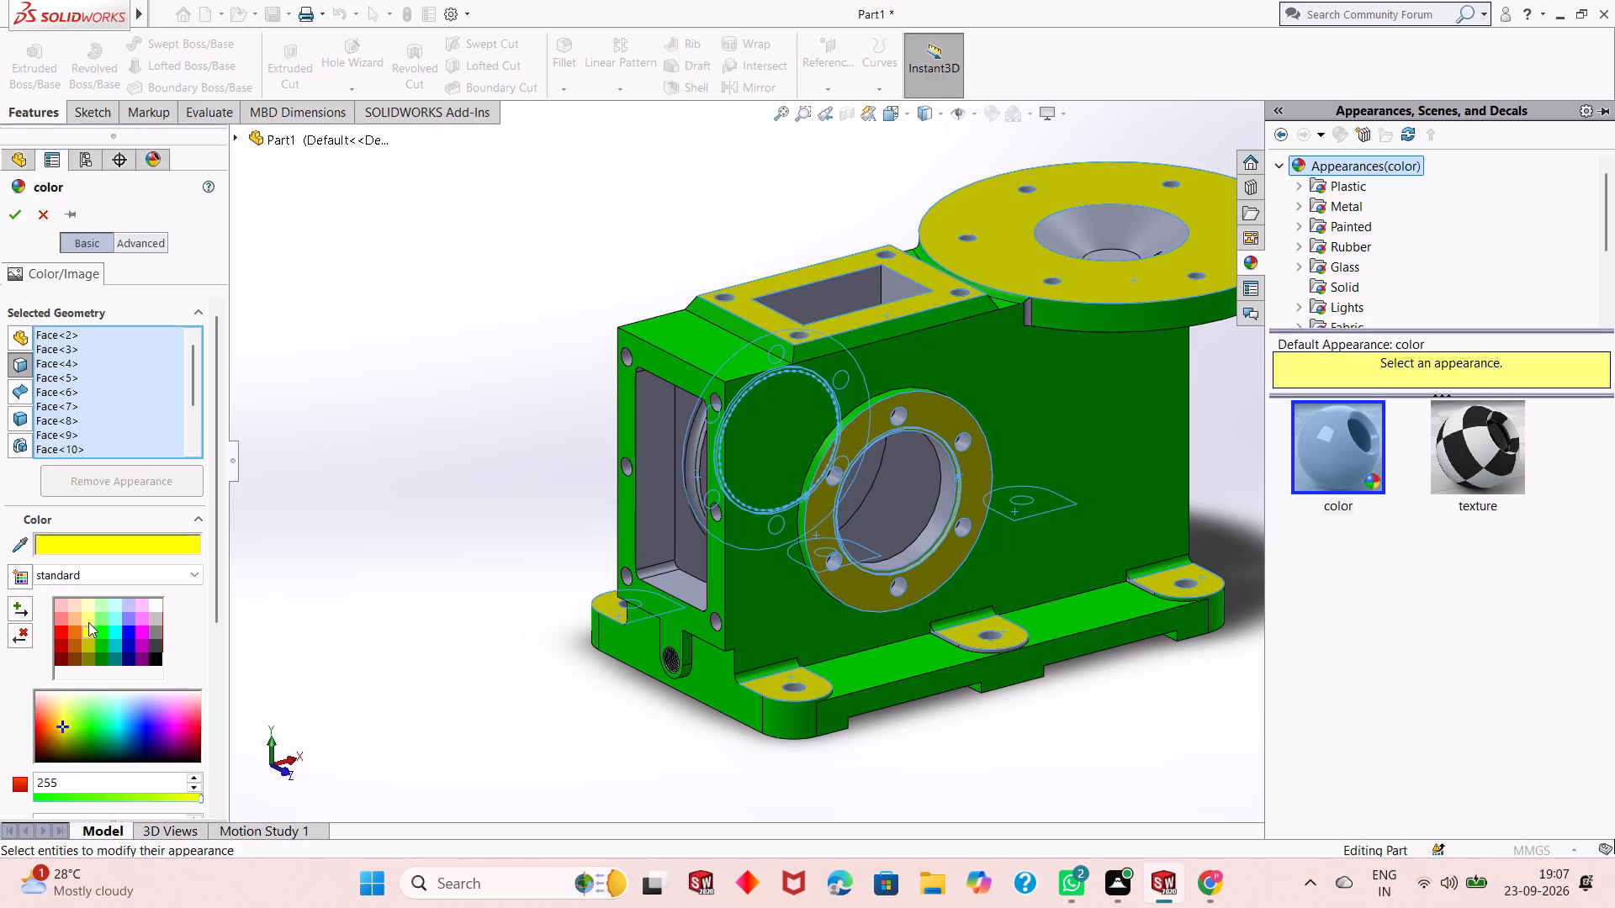
left_click(93, 609)
left_click(89, 617)
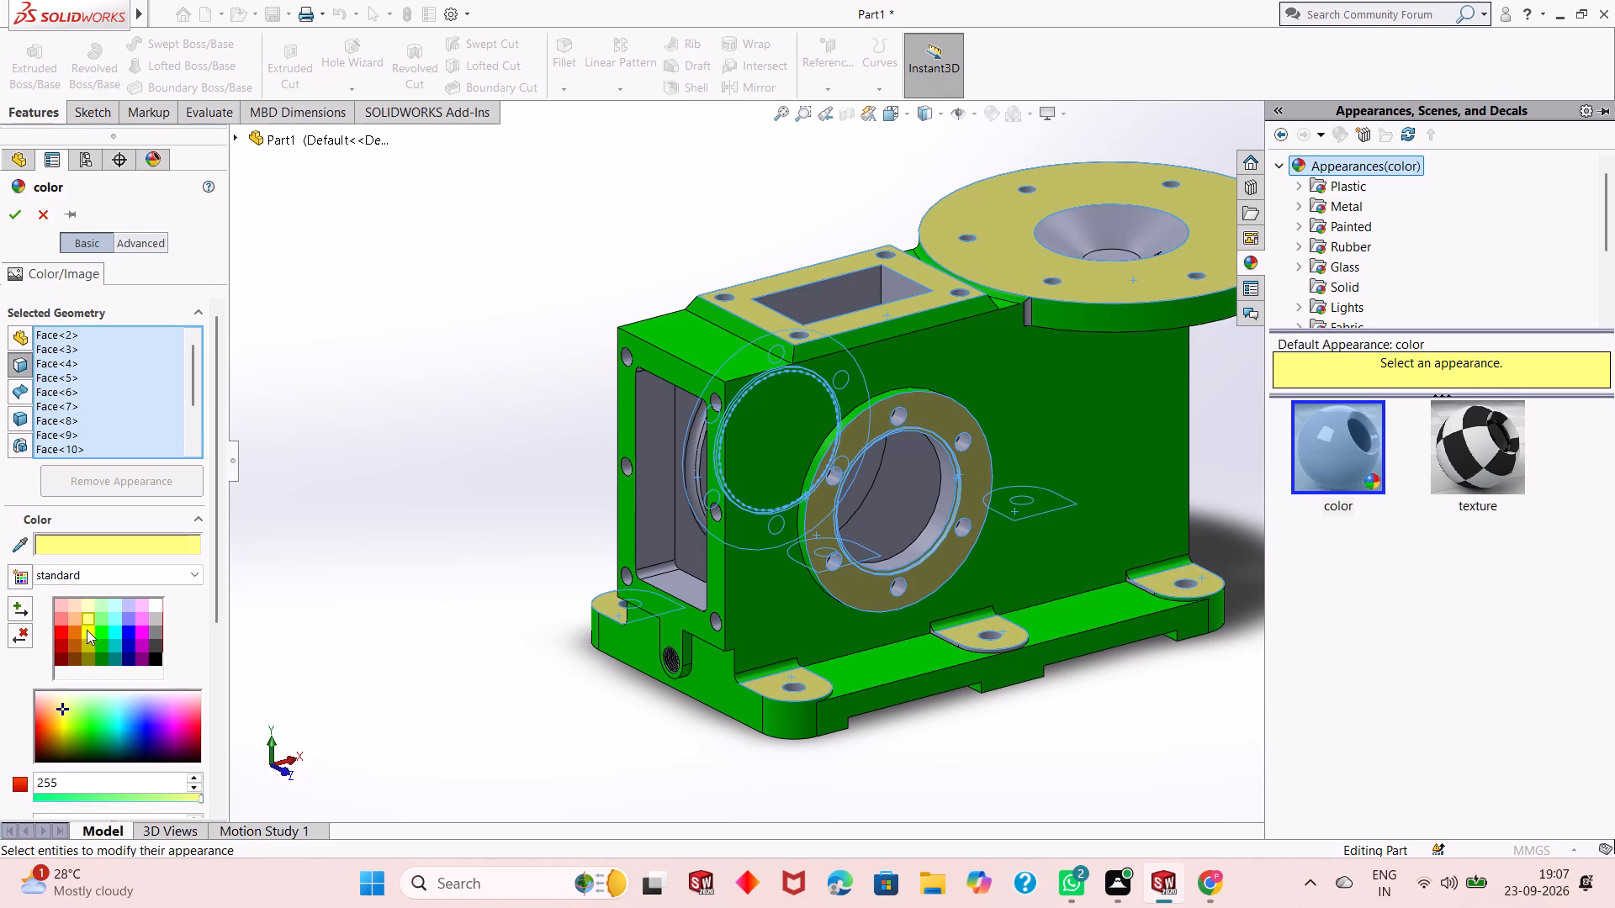
left_click(85, 635)
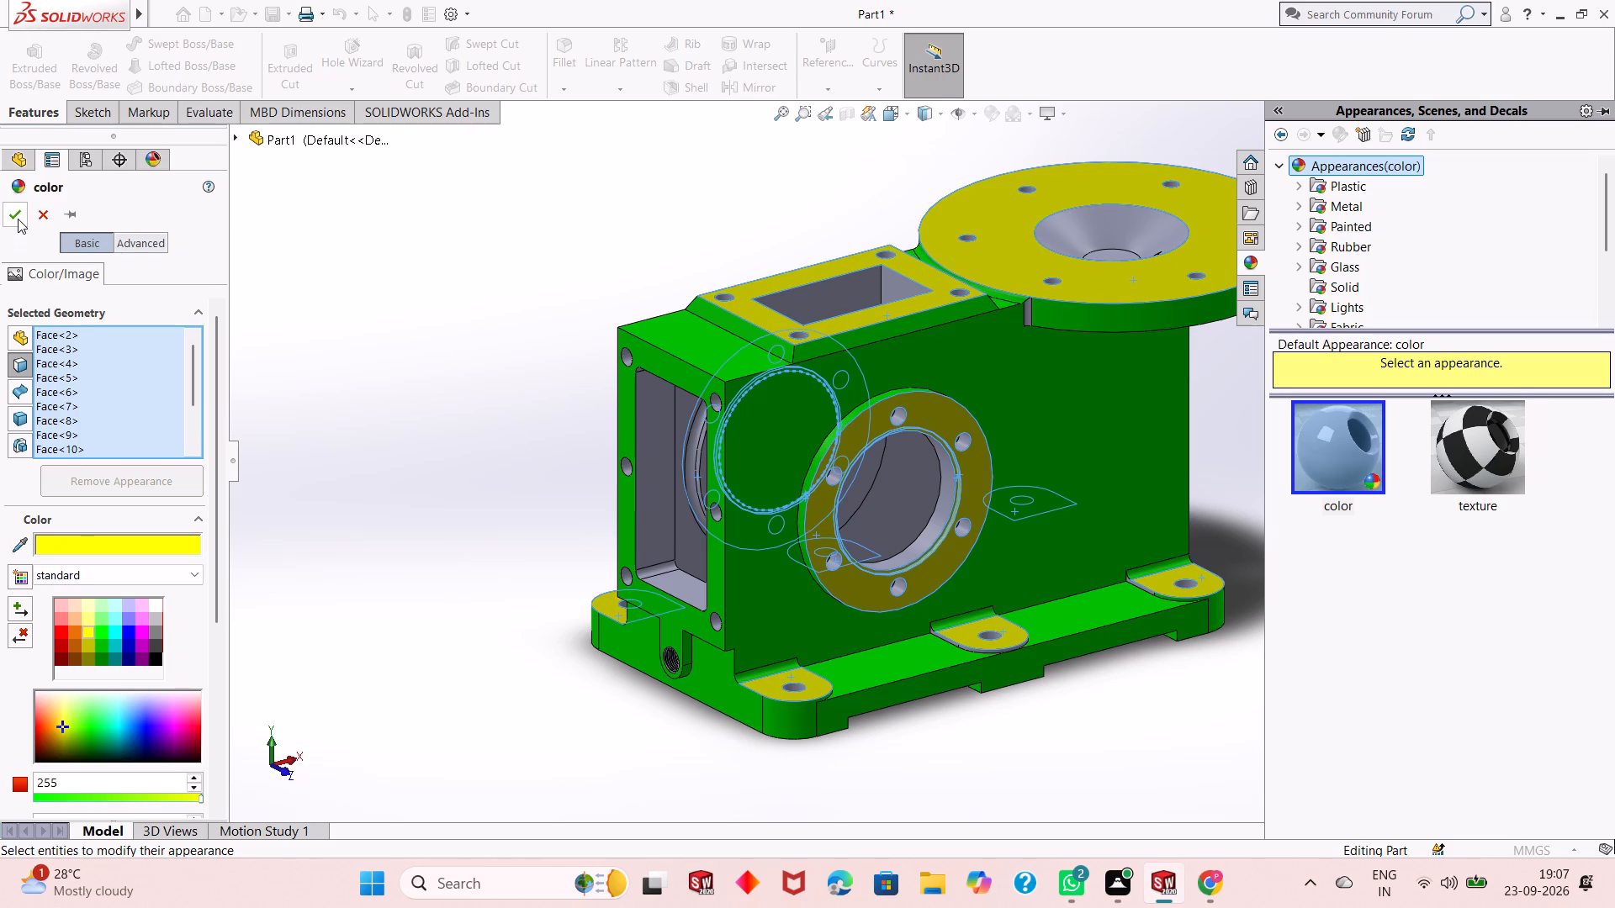
left_click(18, 219)
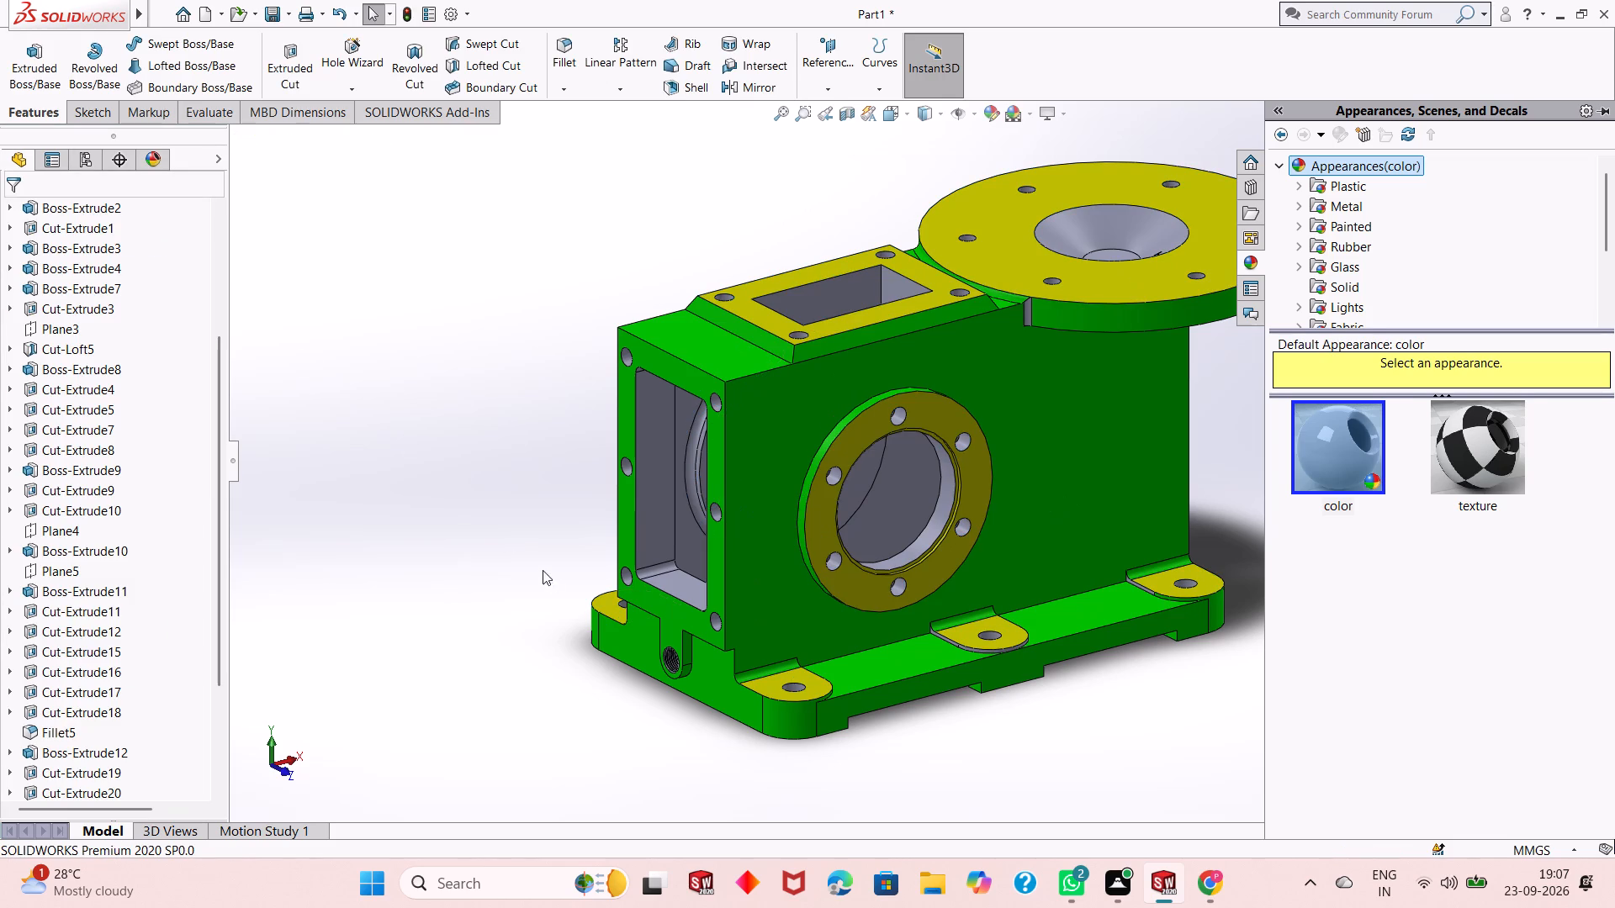
left_click(487, 511)
Colour the two small vertical fillet faces where the round flange meets the housing's side walls with the standard palette's bright pure green.
scroll(993, 531, "down", 2)
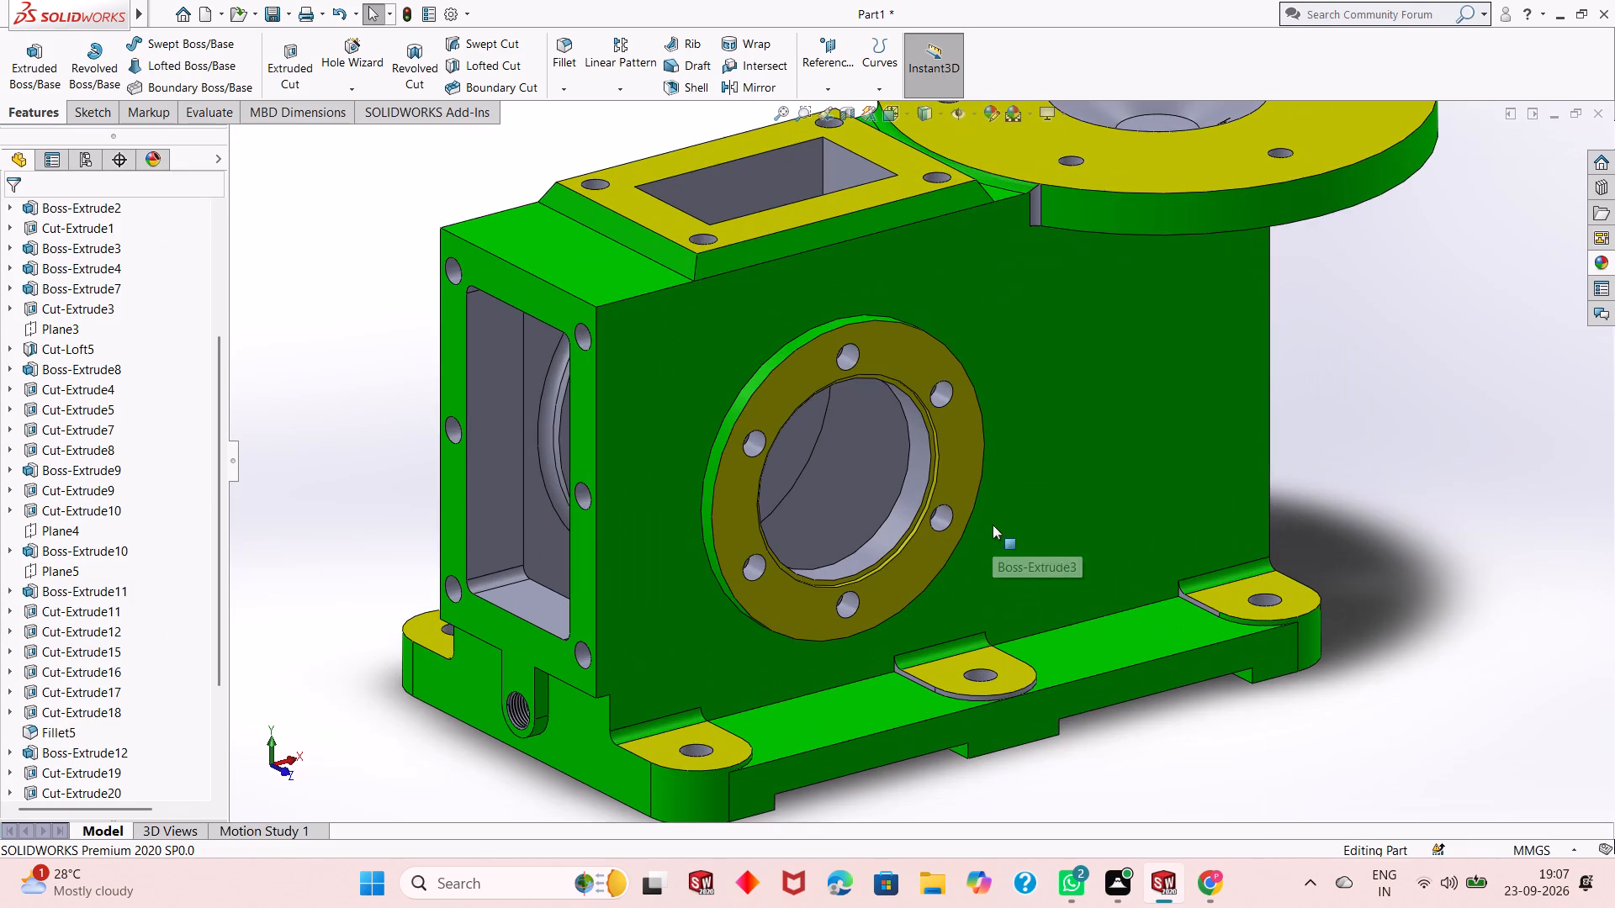
middle_click_drag(1030, 636, 1061, 607)
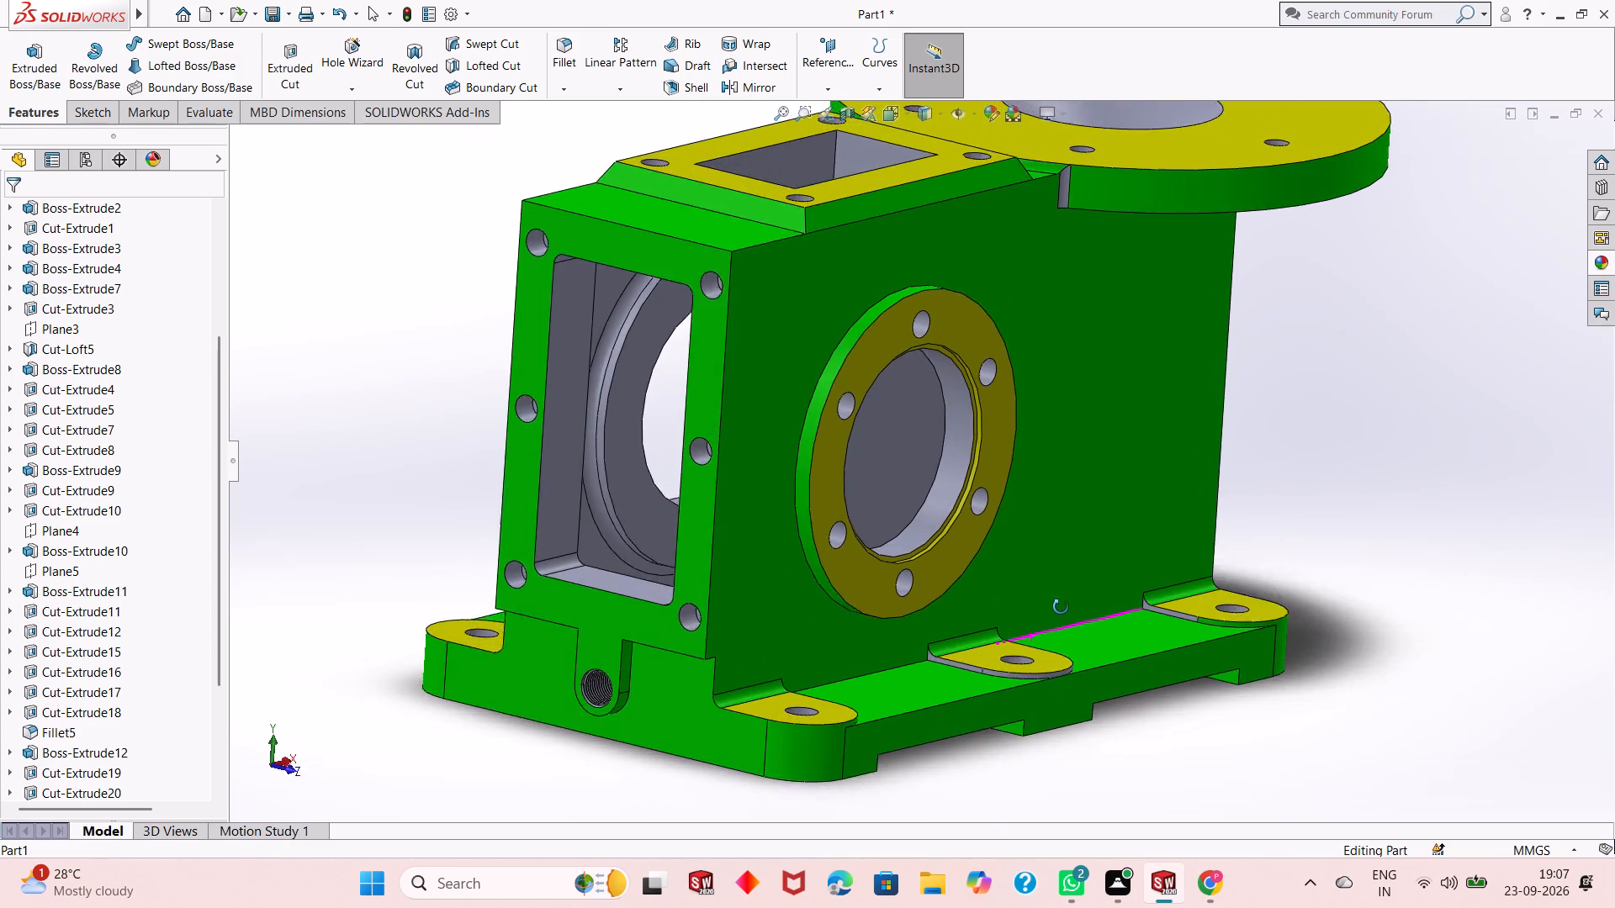
middle_click_drag(1061, 607, 1045, 632)
scroll(935, 572, "up", 3)
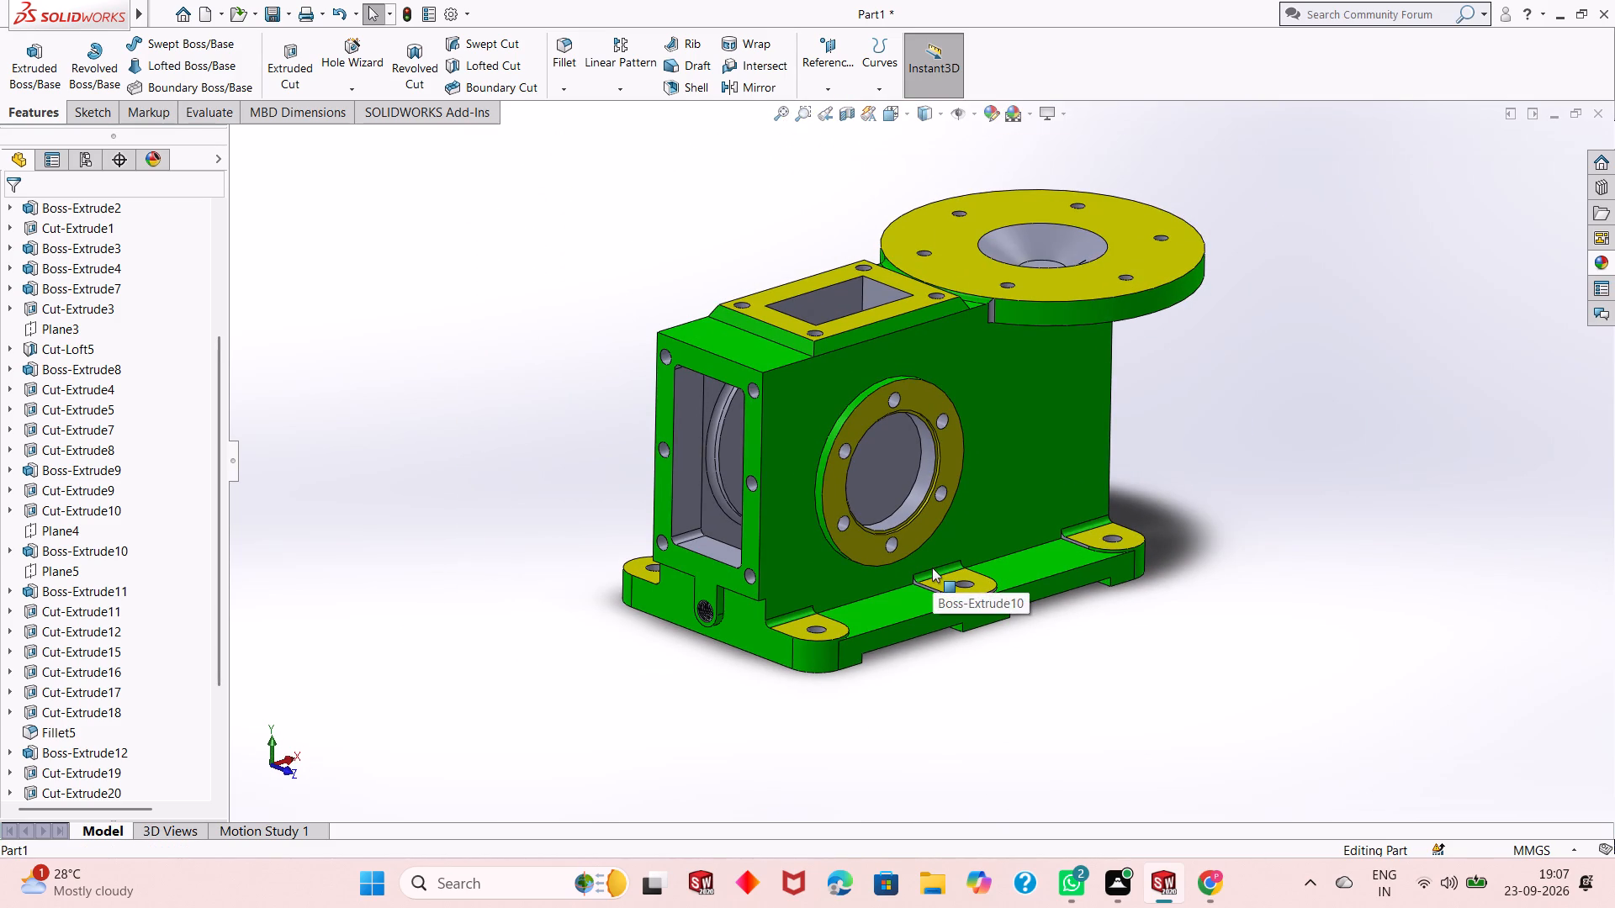
scroll(1009, 376, "down", 6)
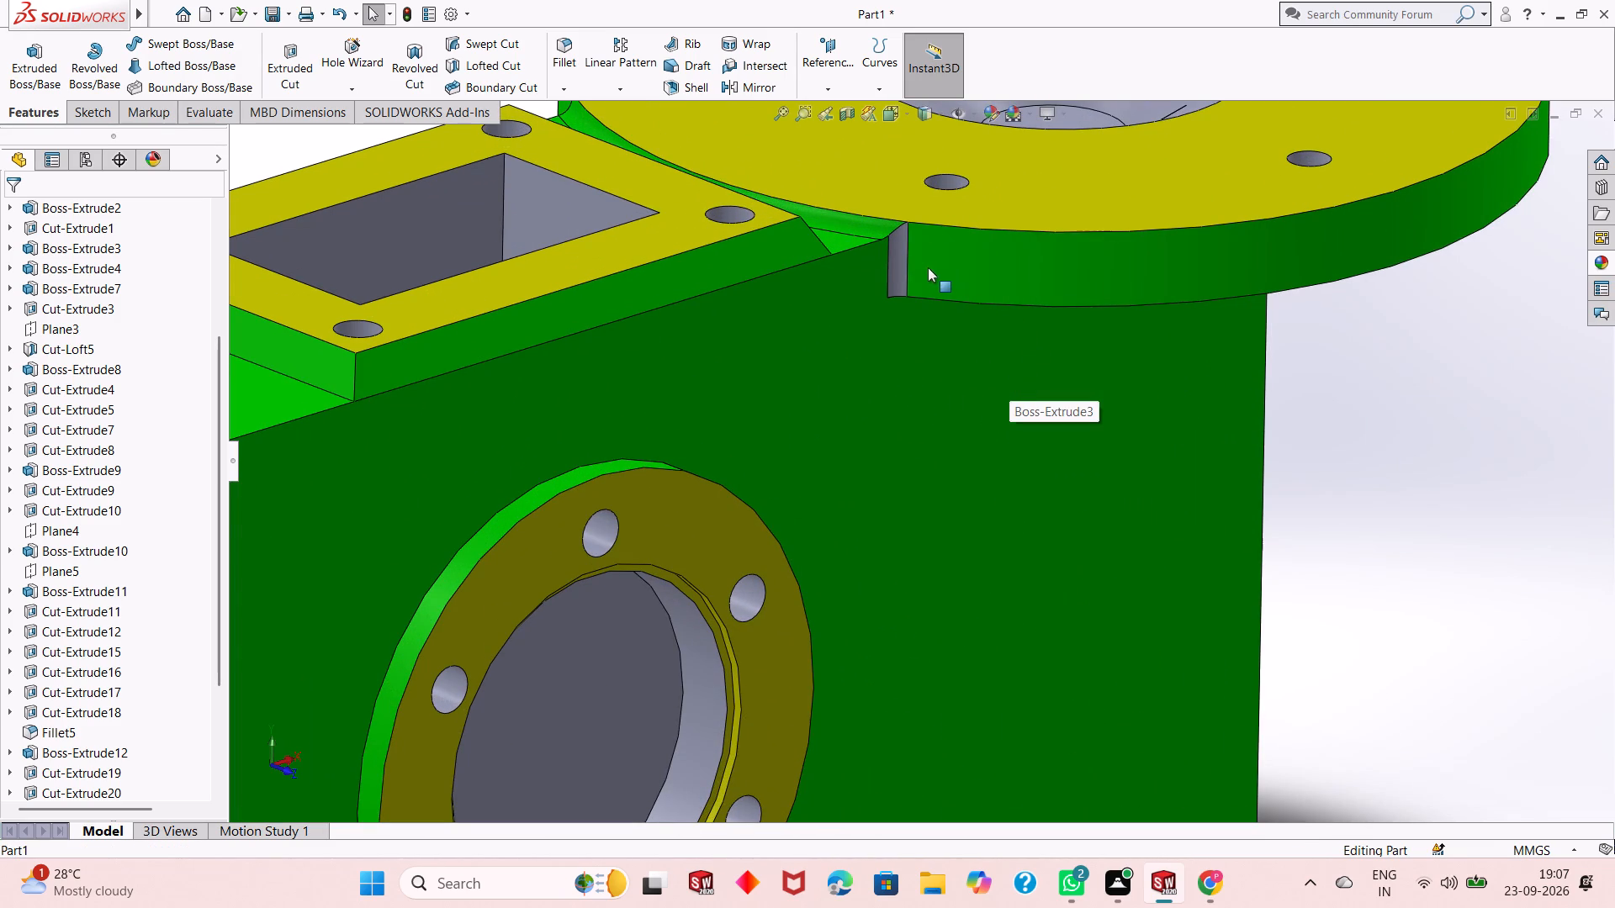
left_click(896, 273)
middle_click_drag(698, 356, 976, 379)
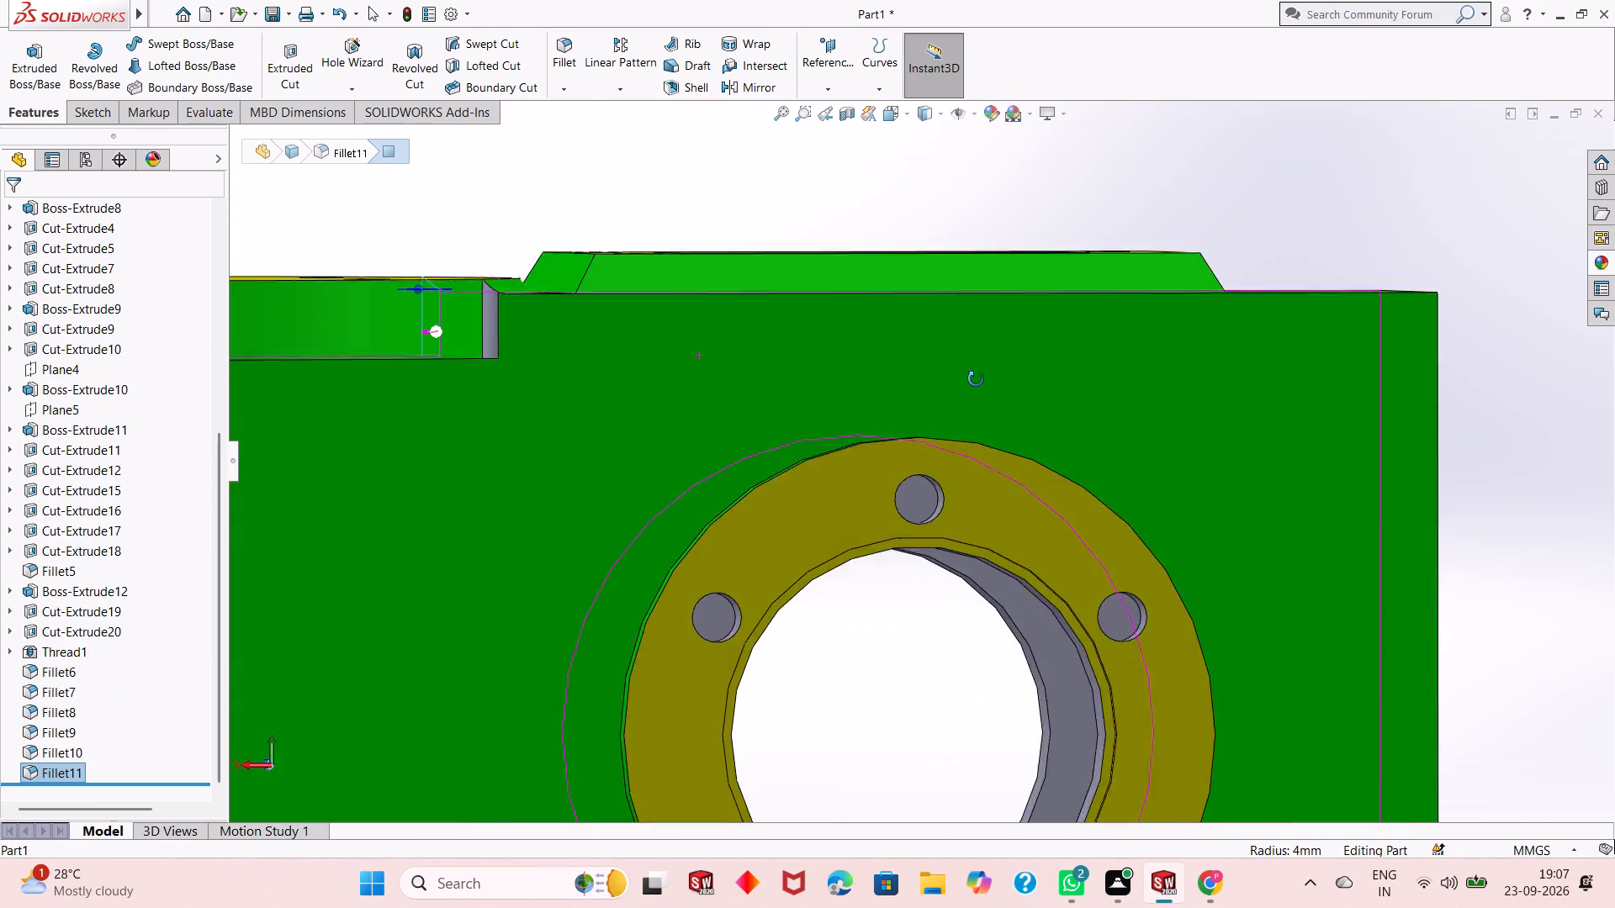
middle_click_drag(976, 379, 906, 392)
scroll(760, 404, "up", 2)
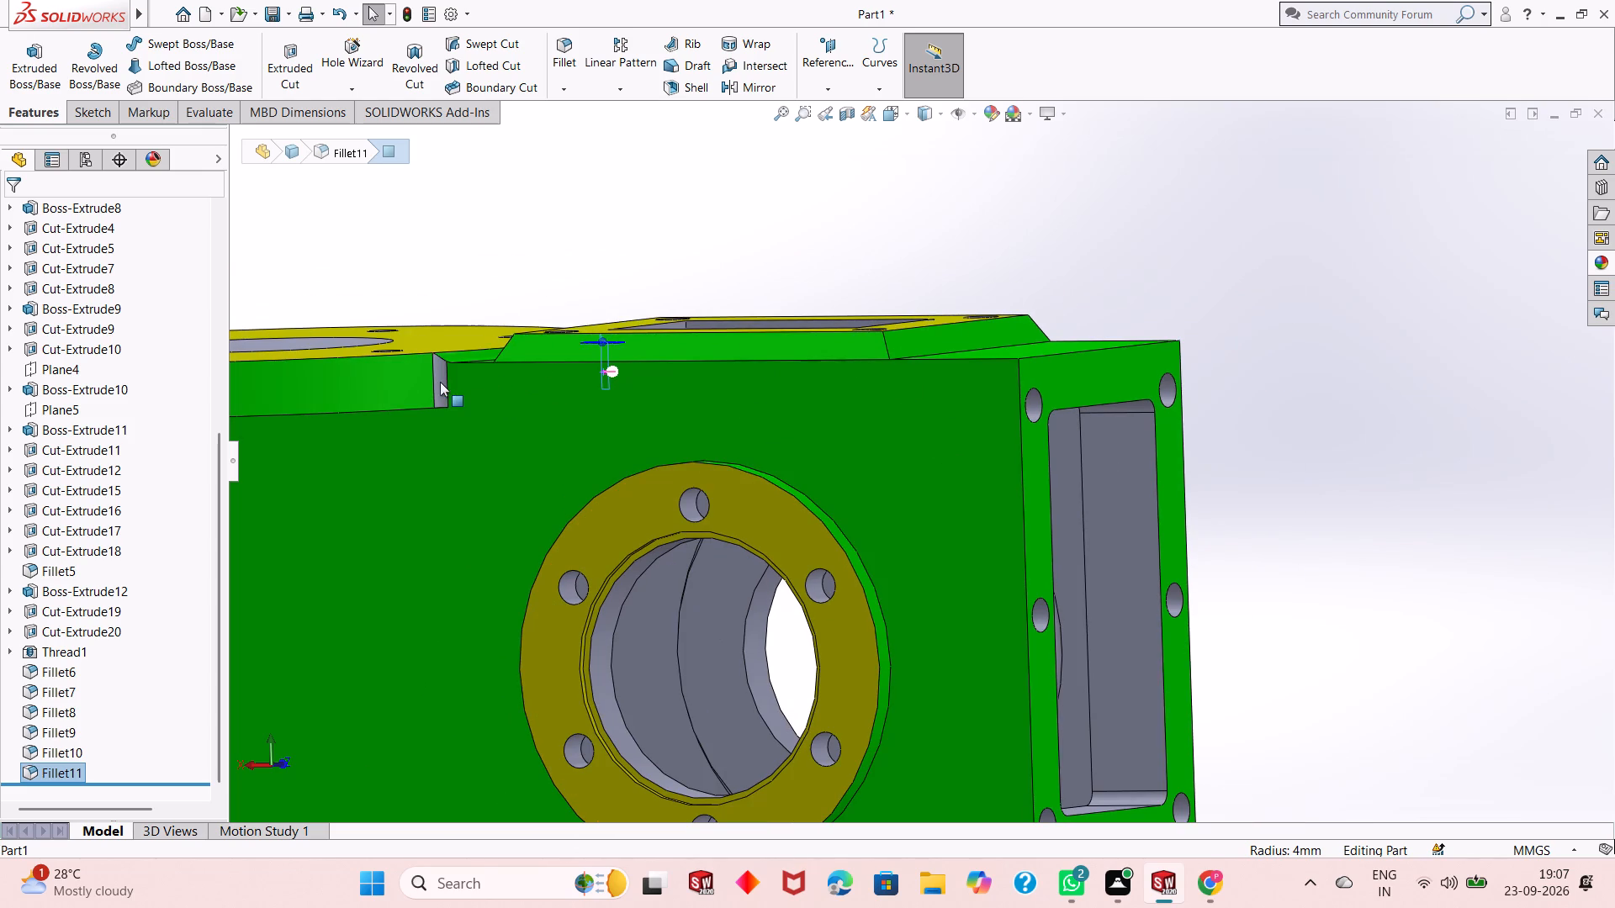
left_click(440, 382, "ctrl")
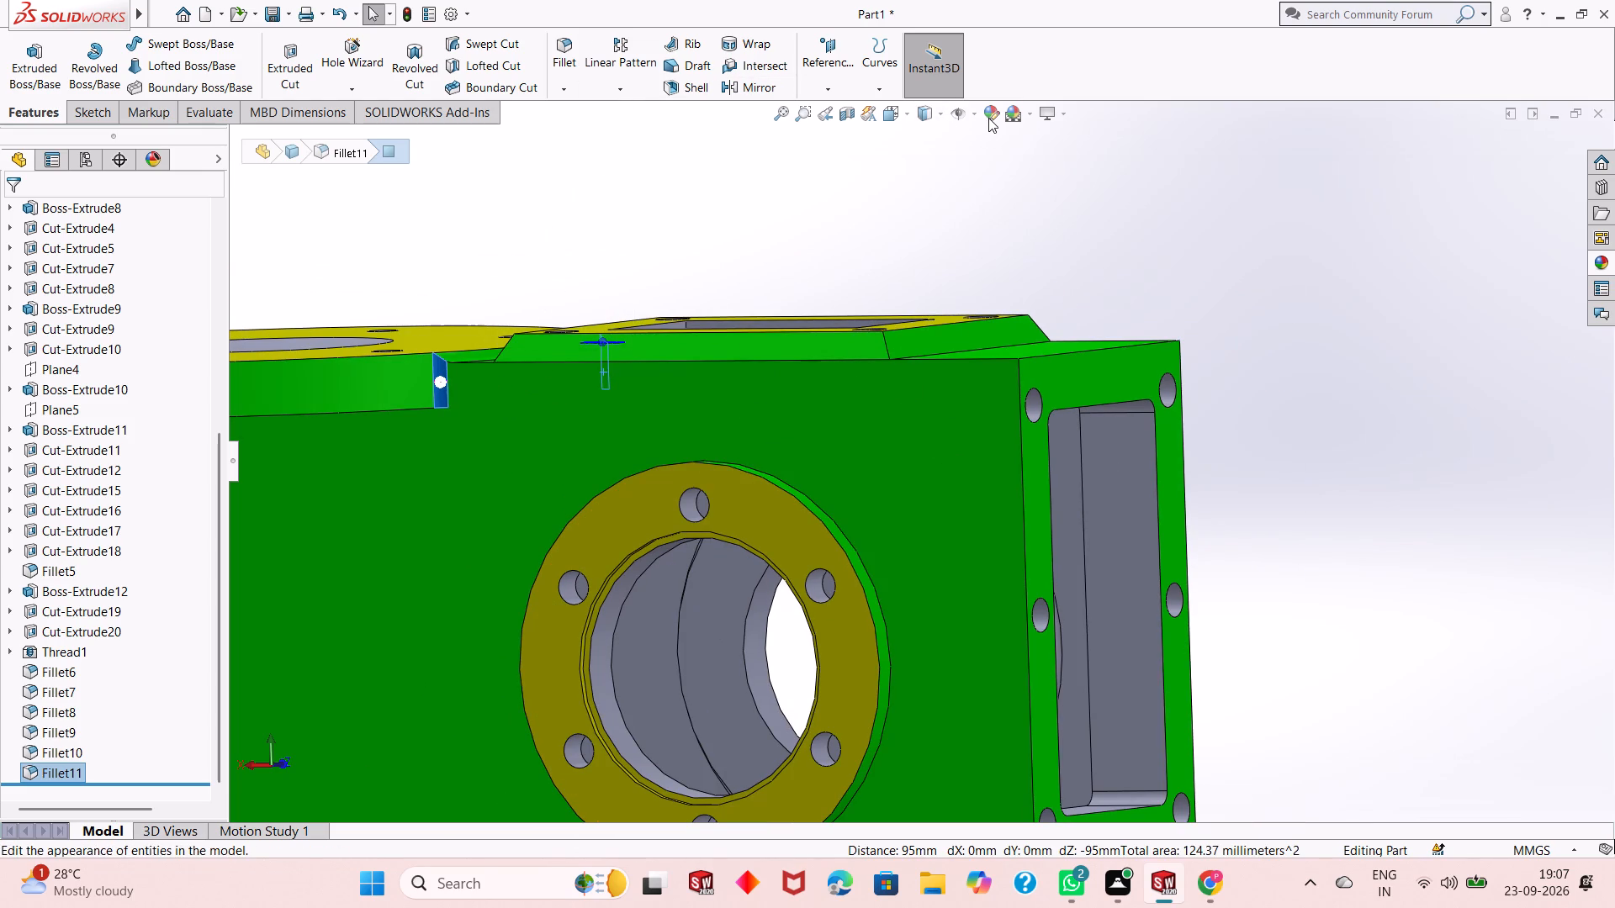
left_click(989, 118)
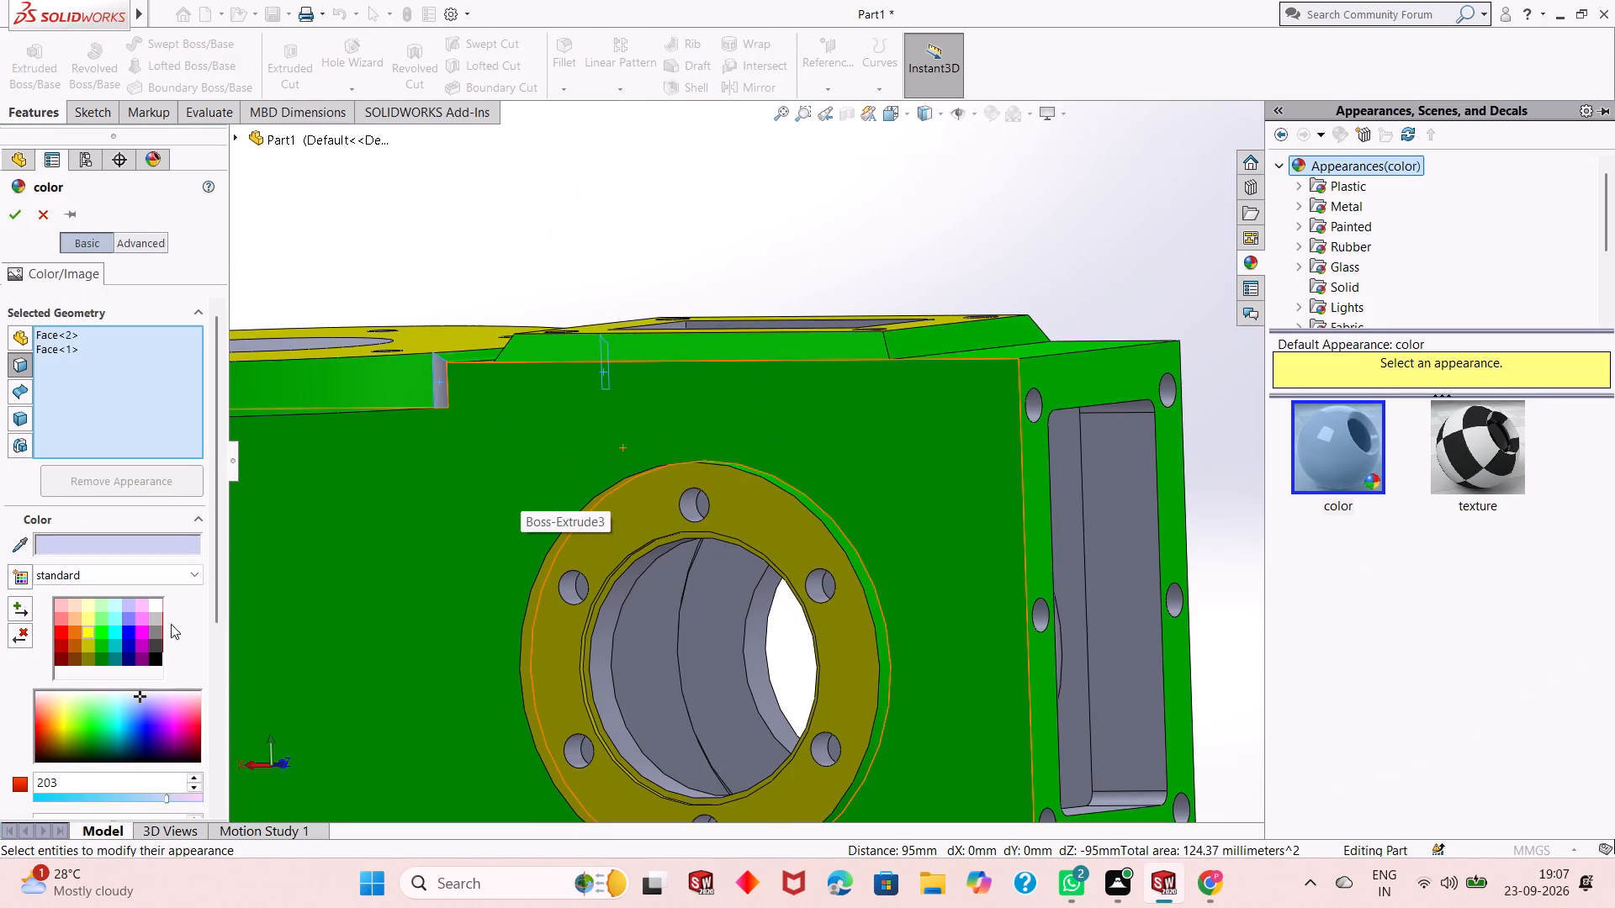
left_click(103, 636)
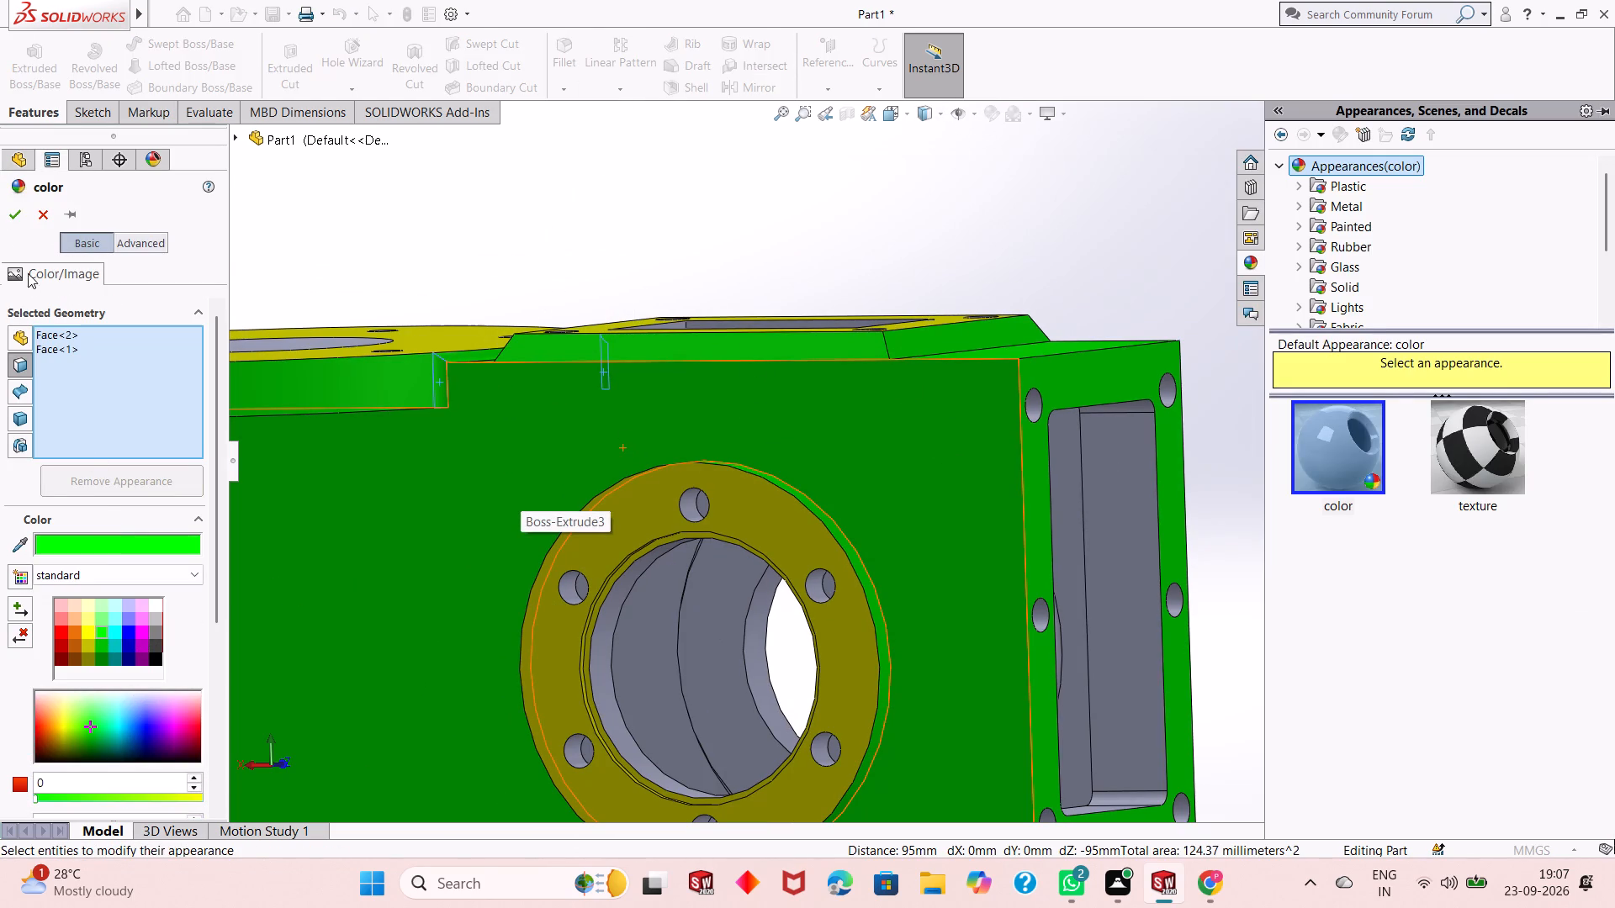
left_click(21, 221)
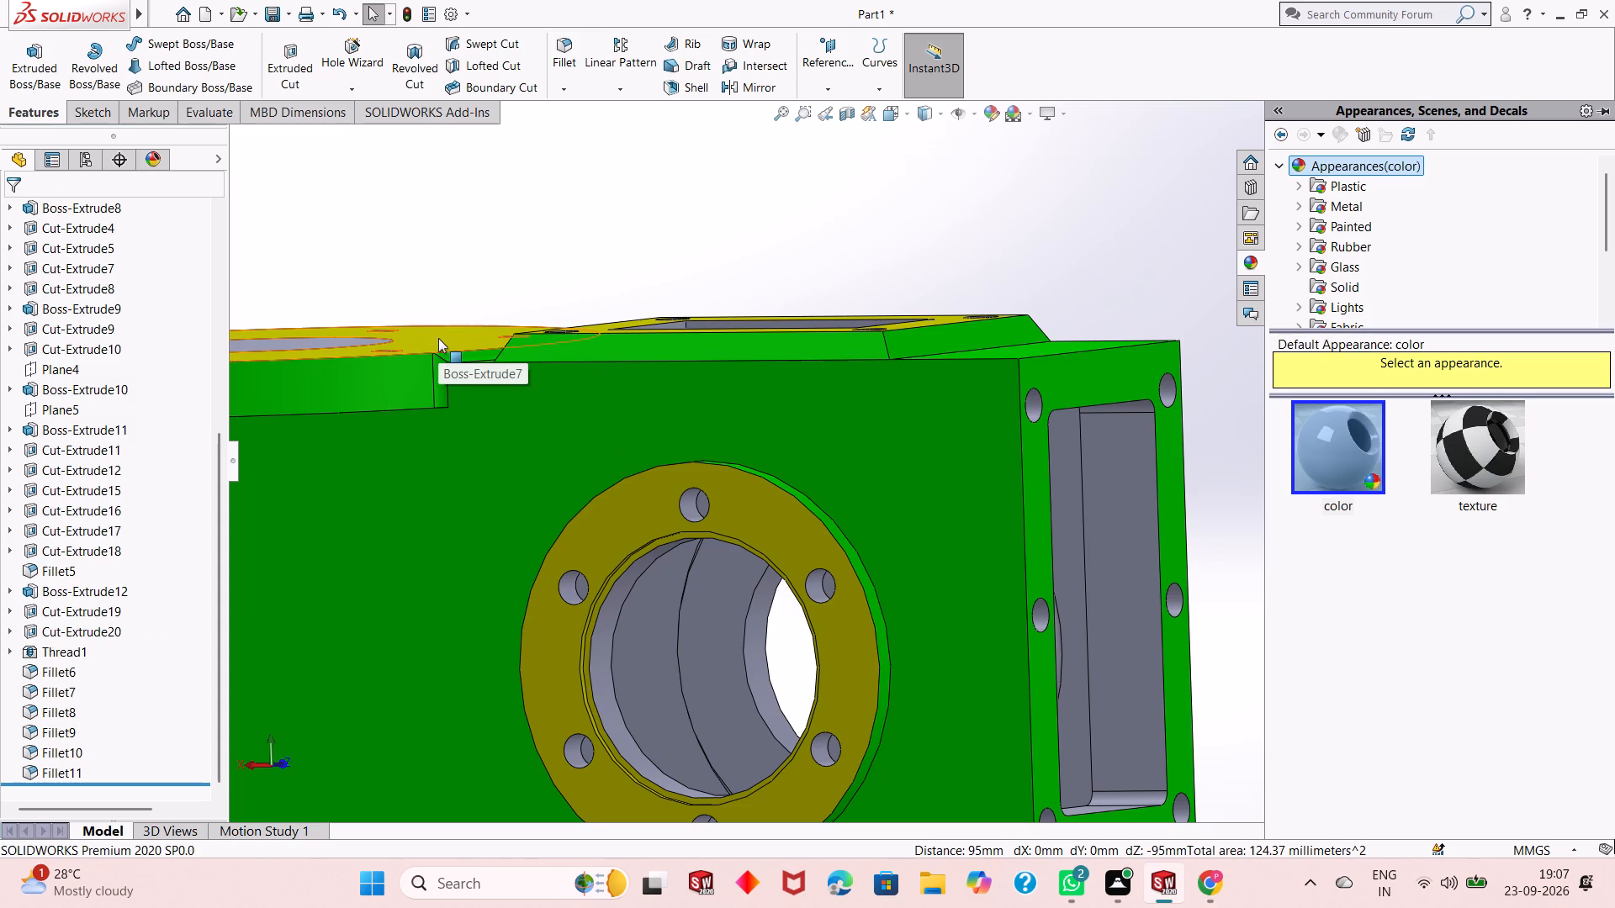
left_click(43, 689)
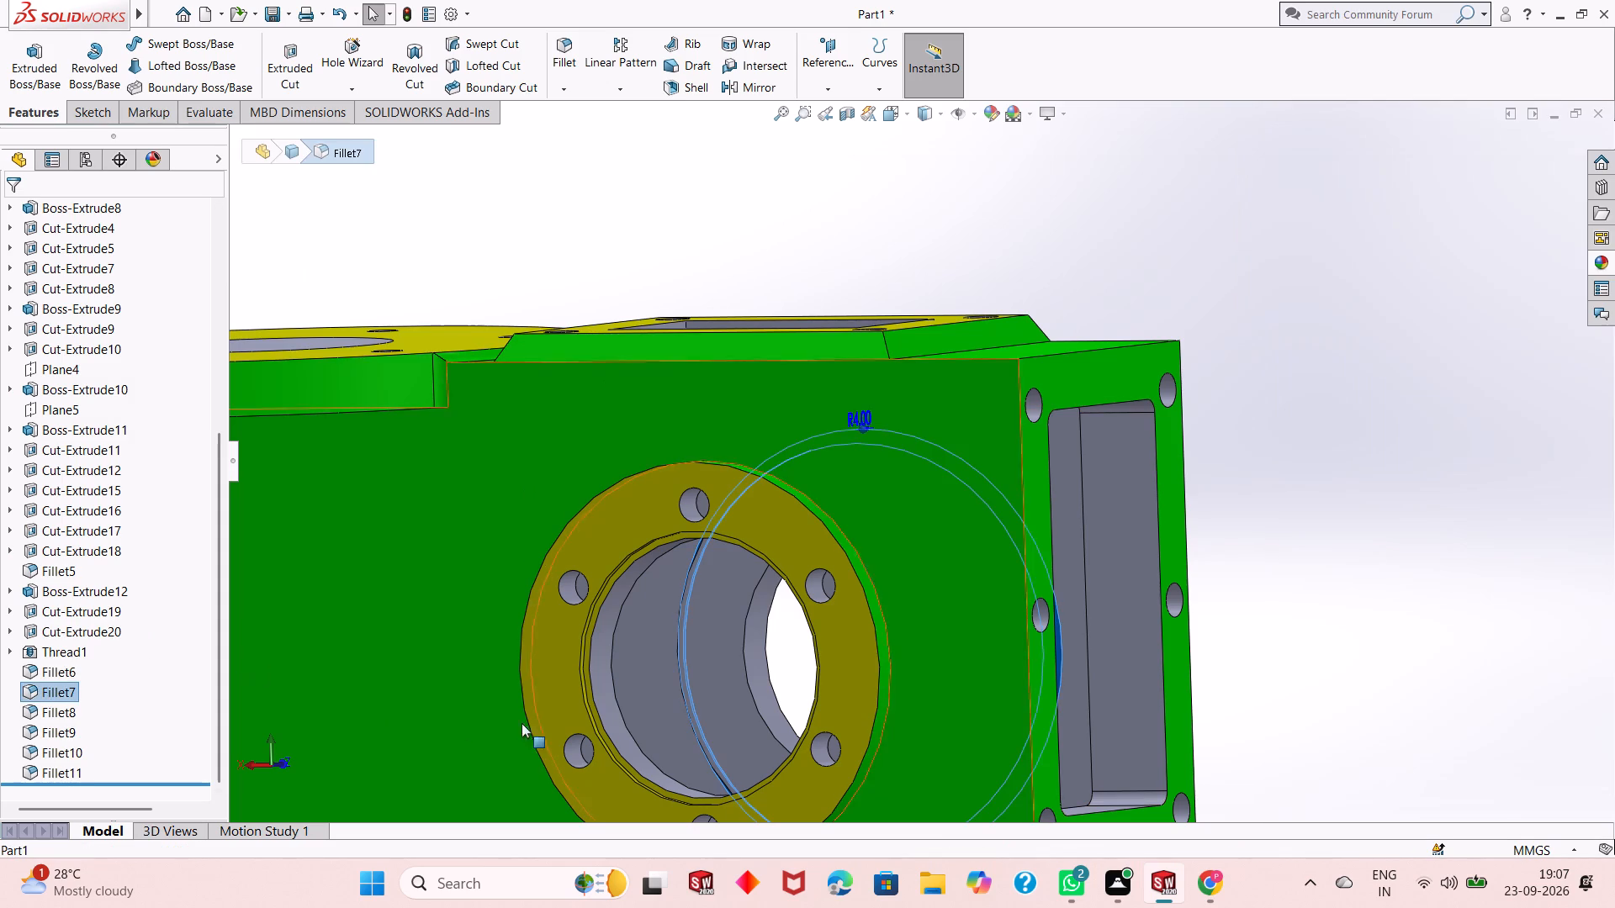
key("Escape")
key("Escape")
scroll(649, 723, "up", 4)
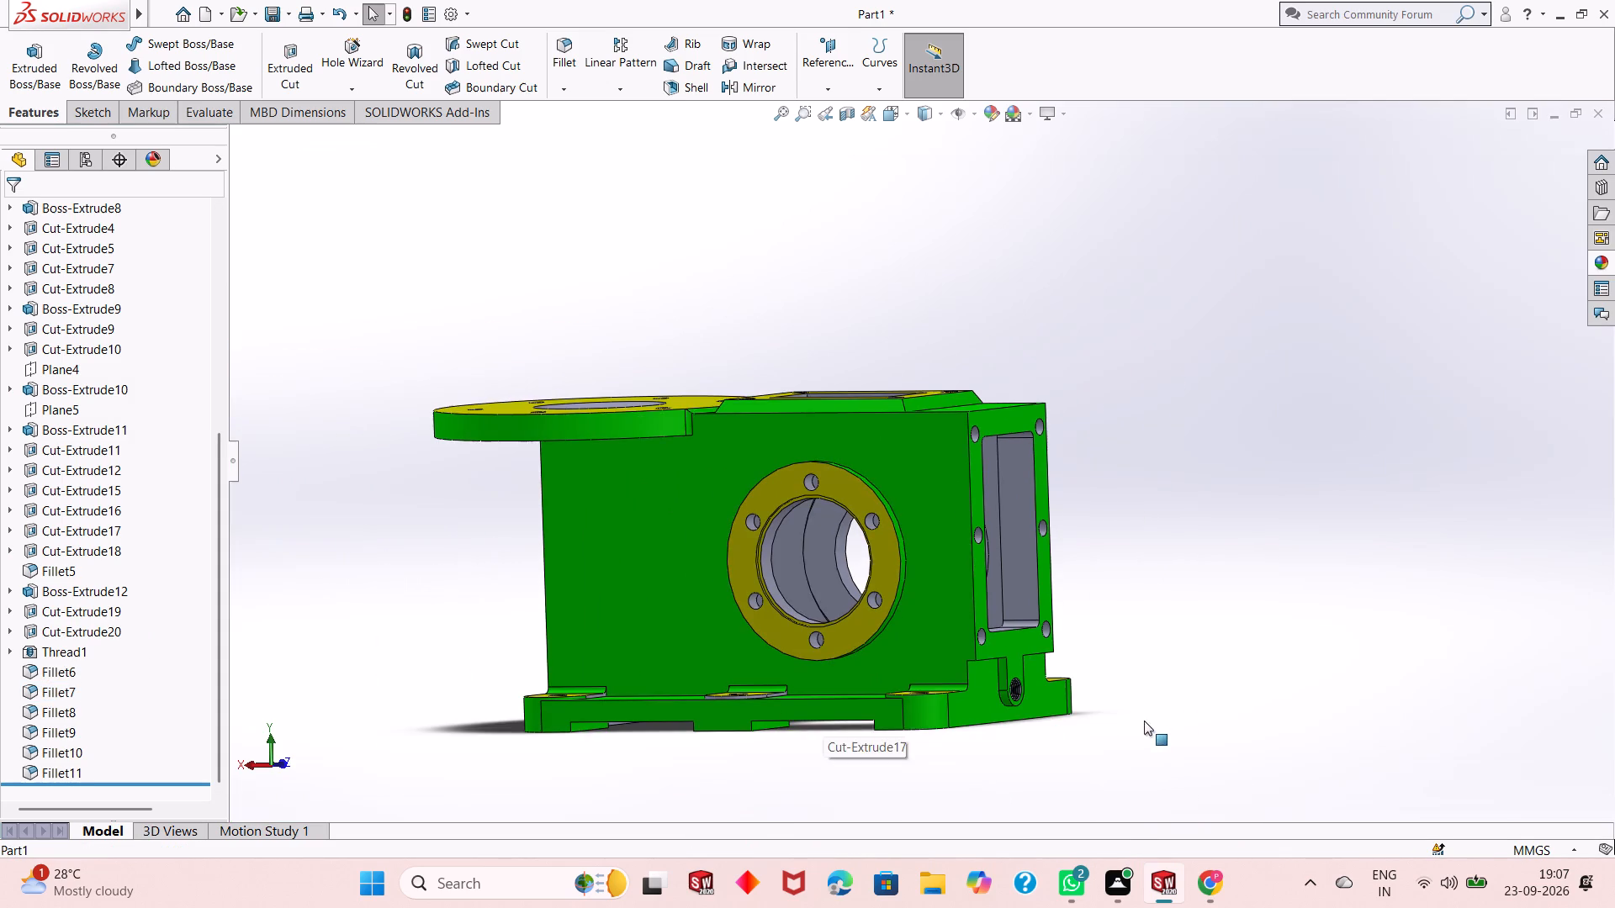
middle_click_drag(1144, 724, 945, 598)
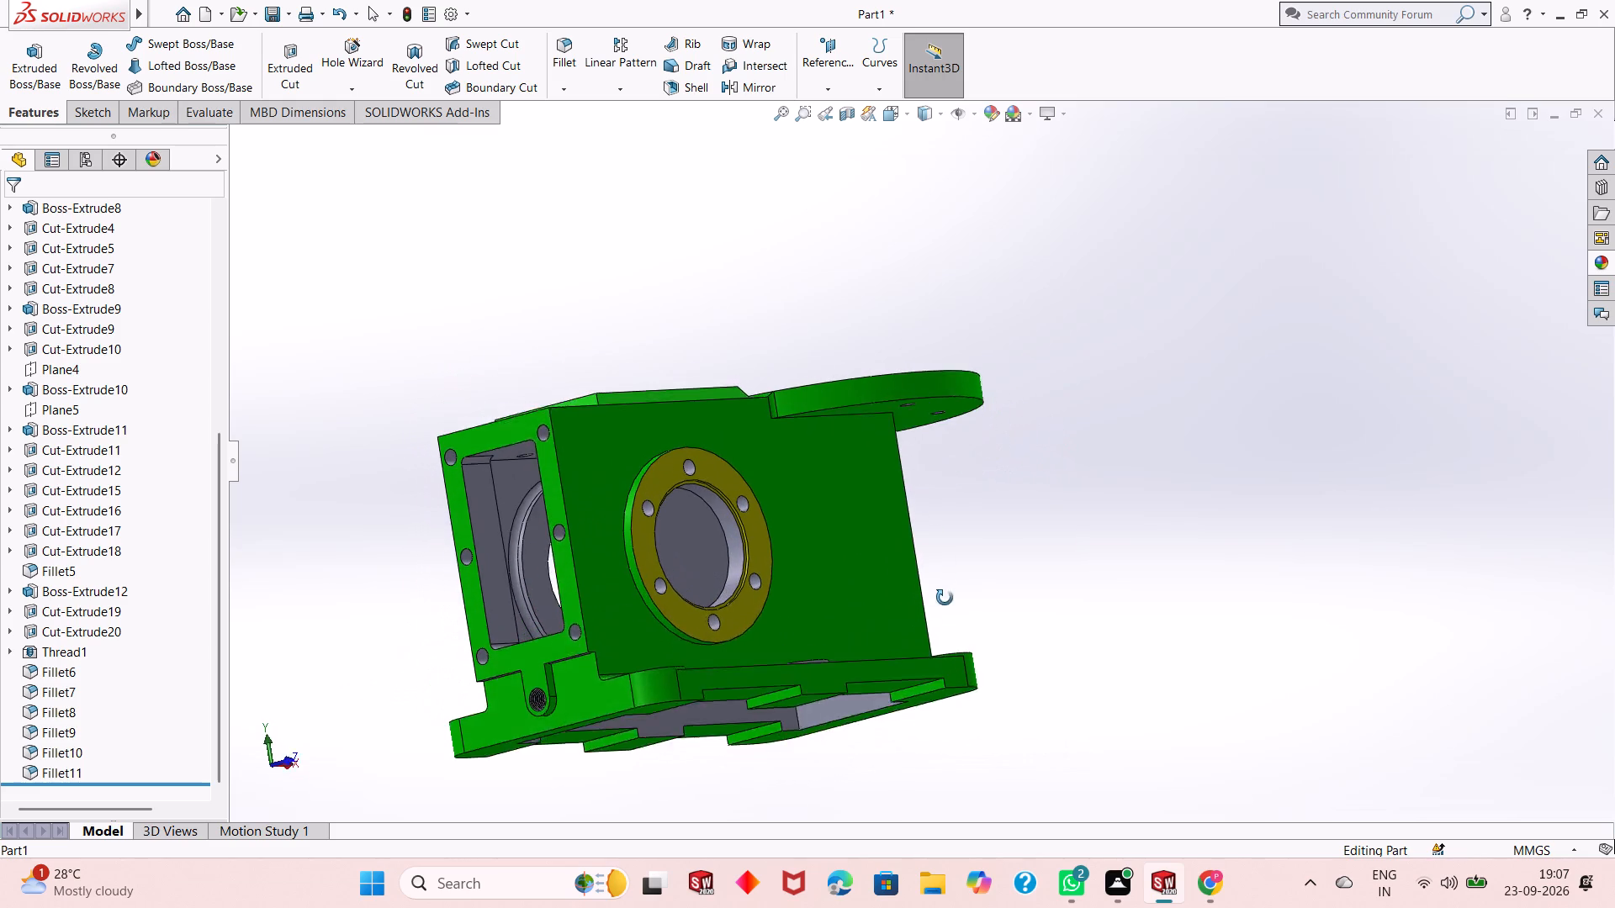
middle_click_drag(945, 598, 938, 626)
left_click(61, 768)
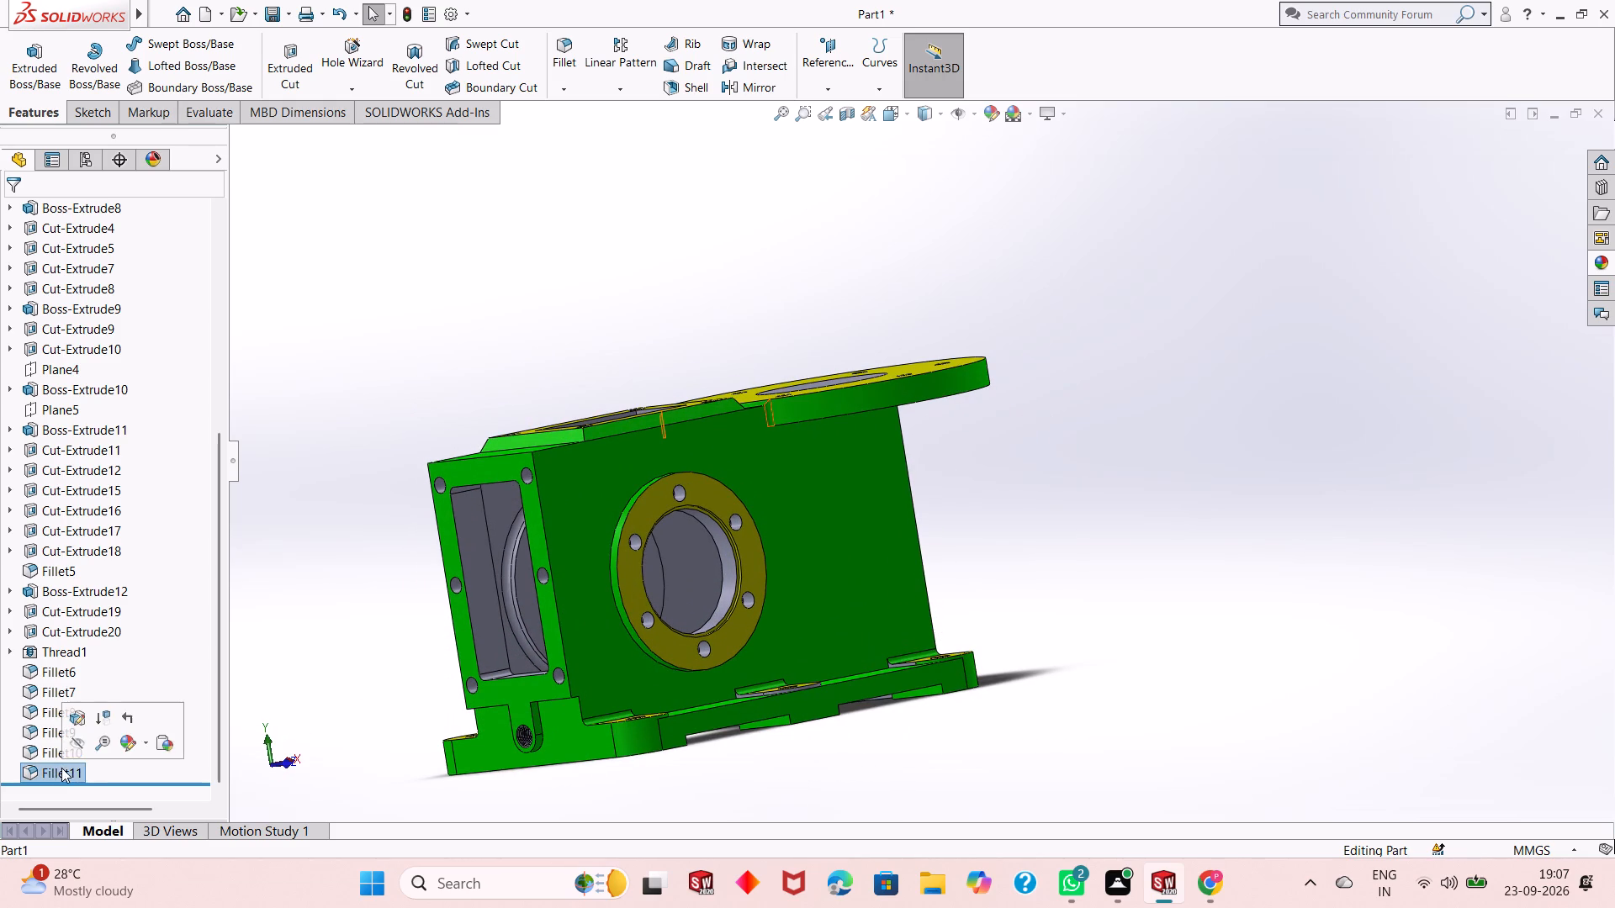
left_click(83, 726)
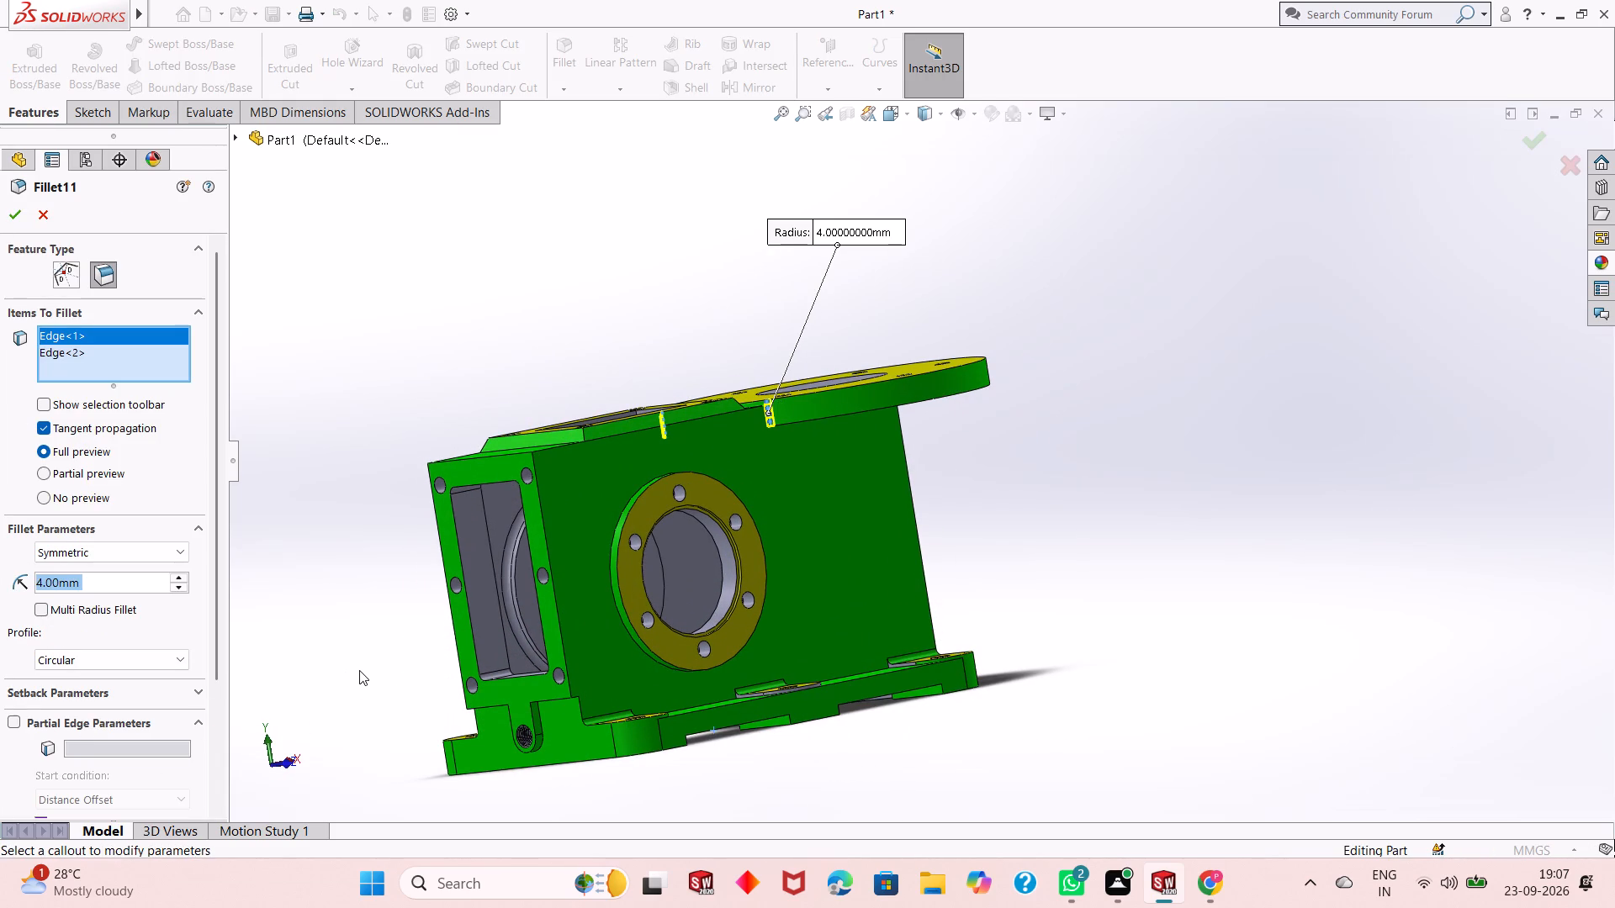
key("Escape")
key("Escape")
Examine the coloured housing's end opening, side ring and foot pads from several angles for faces left uncoloured.
scroll(770, 607, "down", 2)
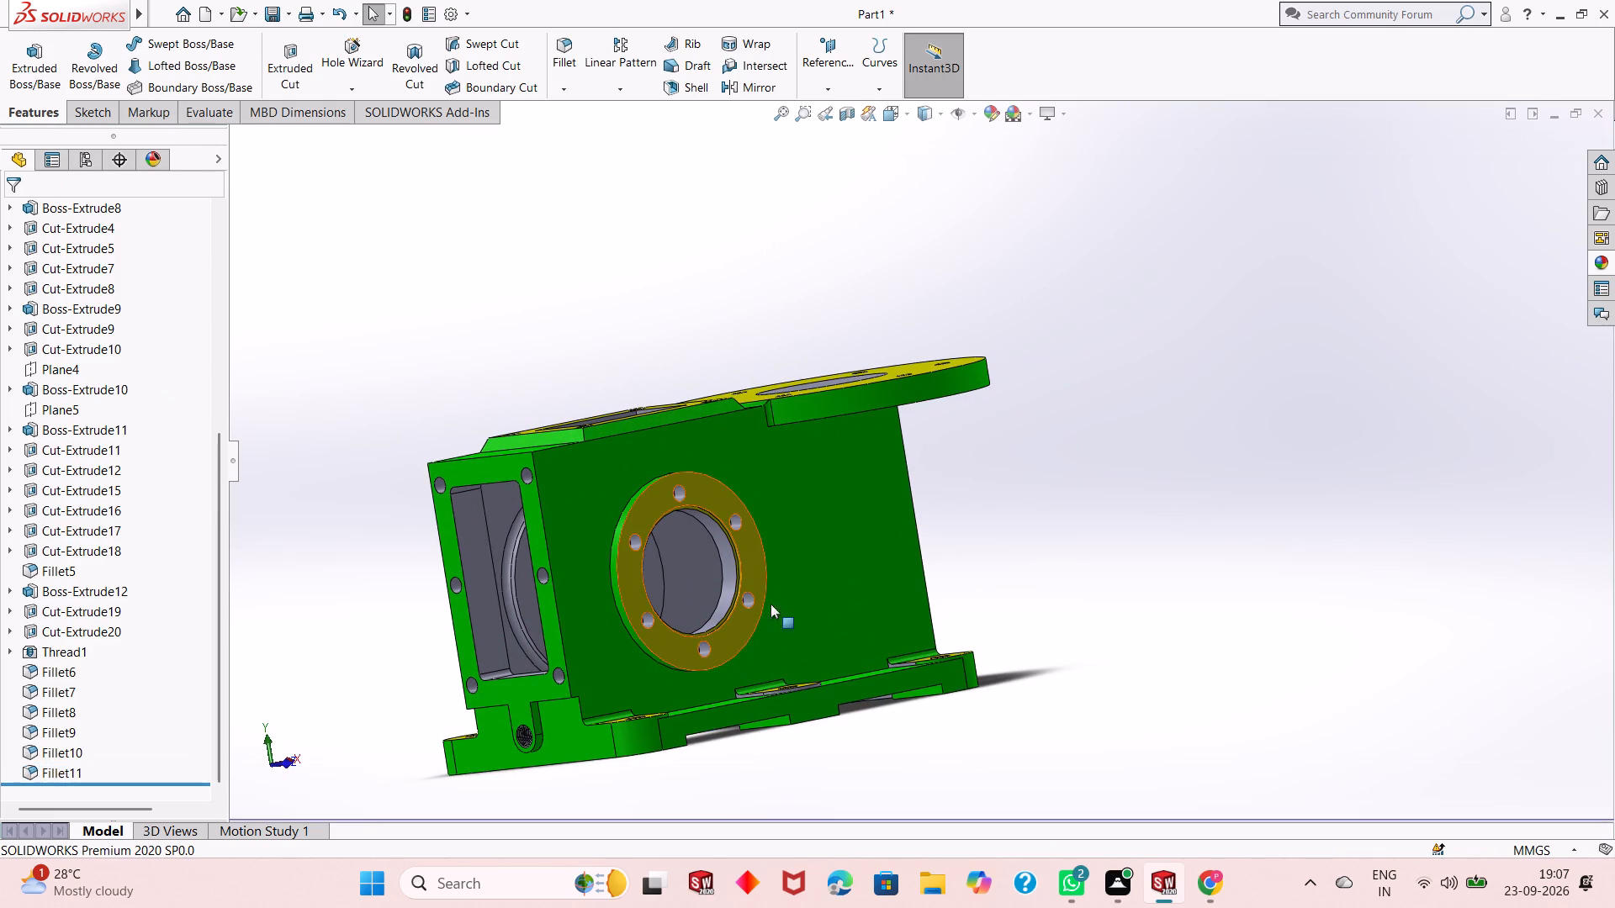
middle_click_drag(758, 682, 767, 729)
scroll(765, 748, "up", 3)
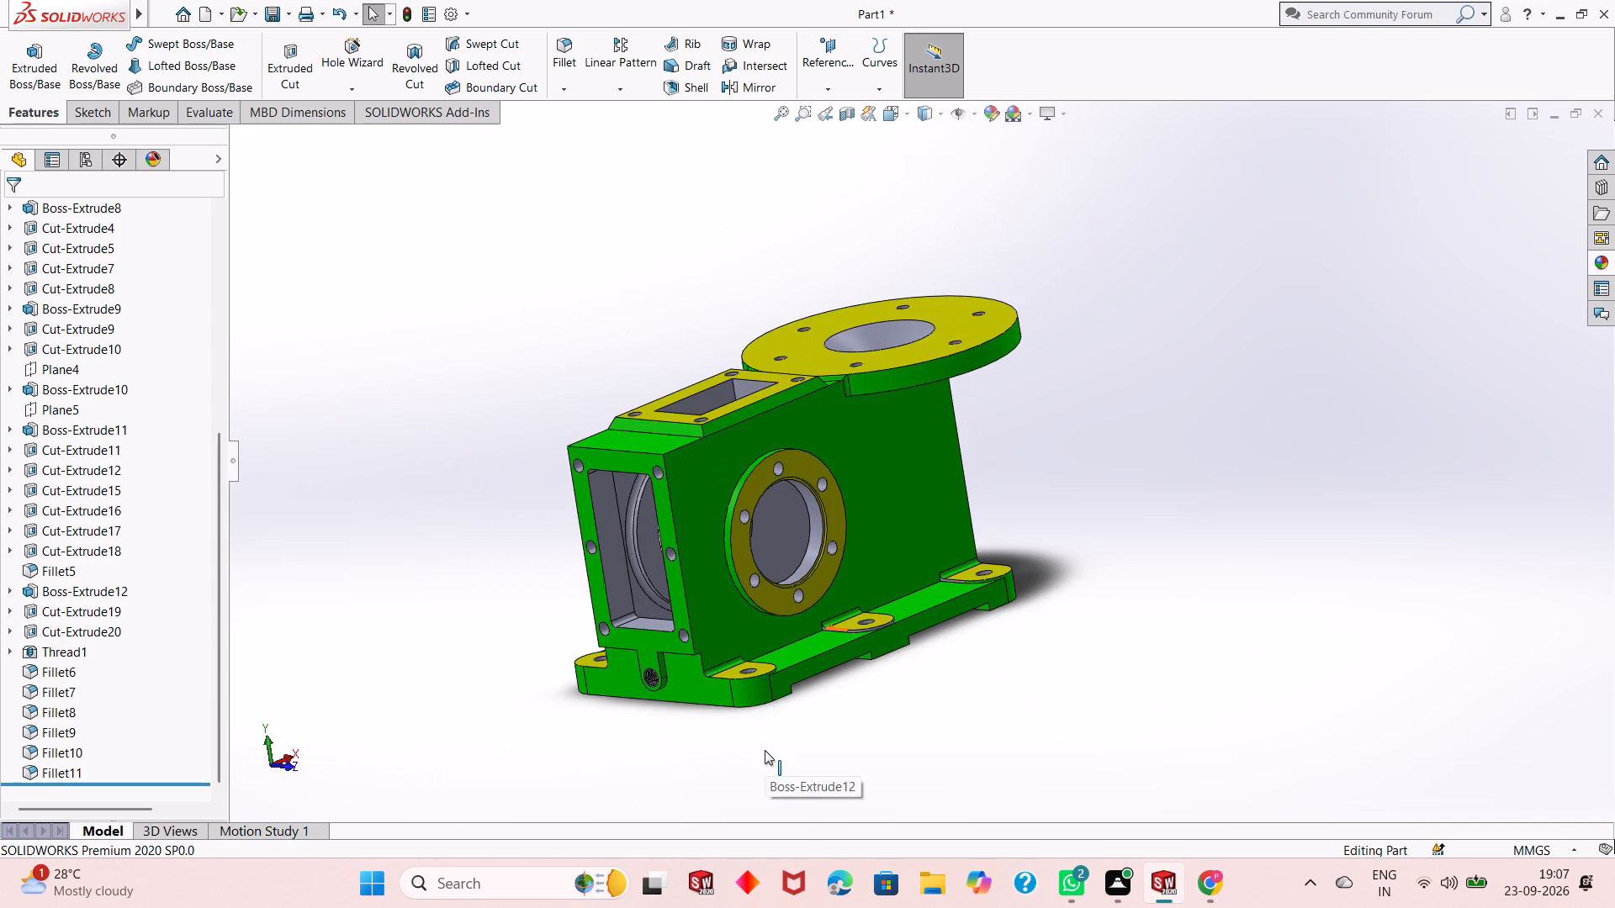
middle_click_drag(797, 662, 797, 702)
scroll(726, 667, "down", 4)
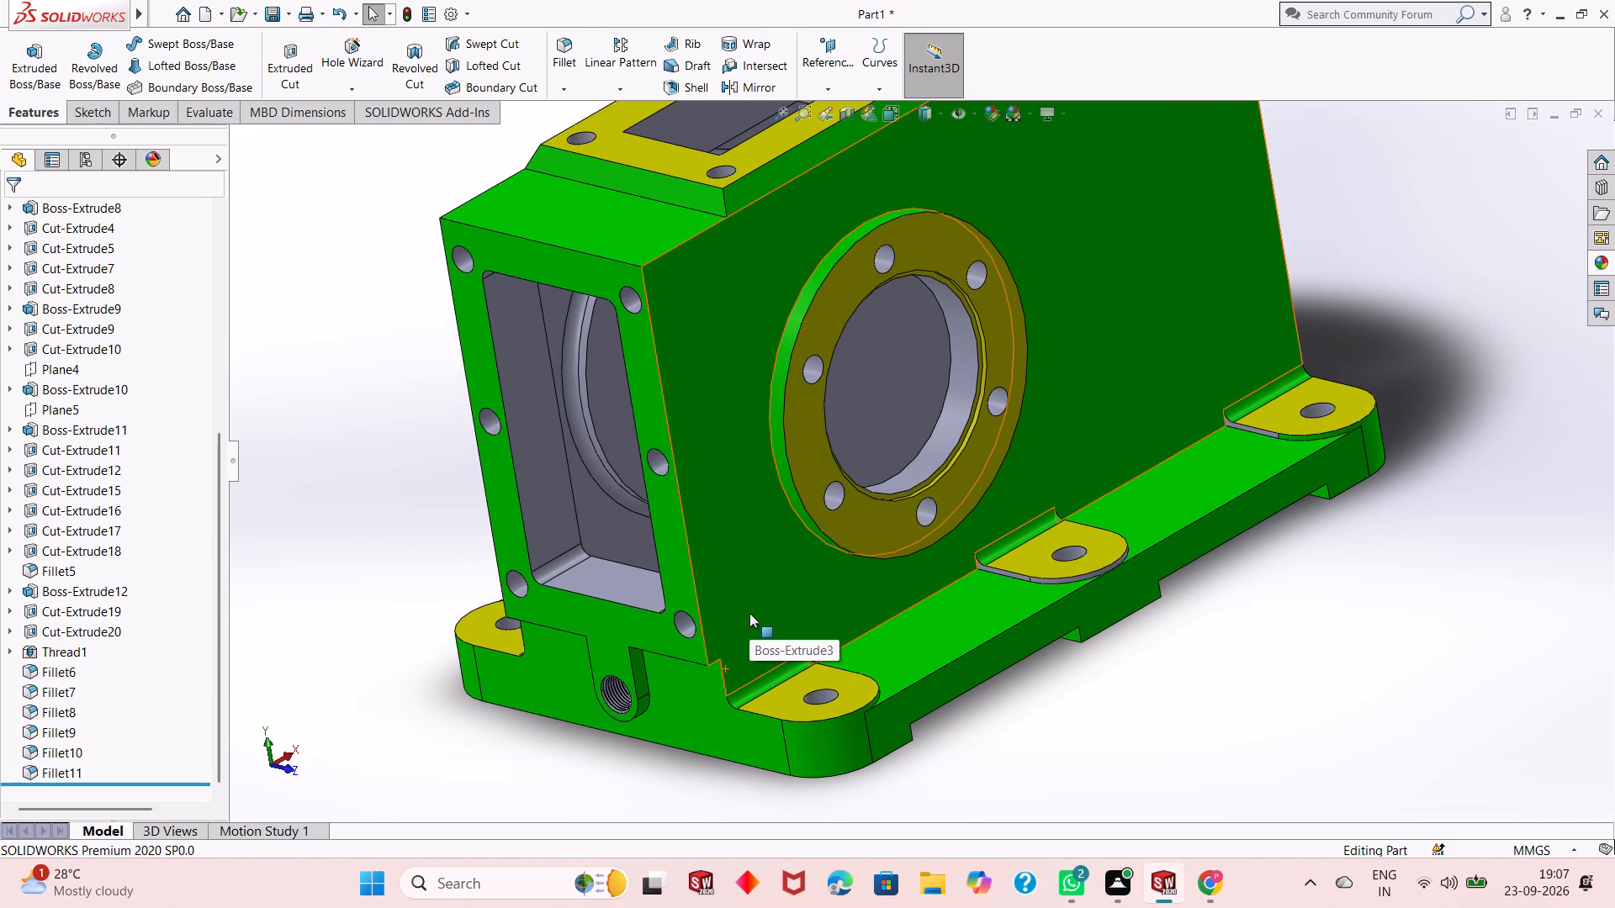
scroll(749, 613, "up", 2)
middle_click_drag(759, 615, 792, 614)
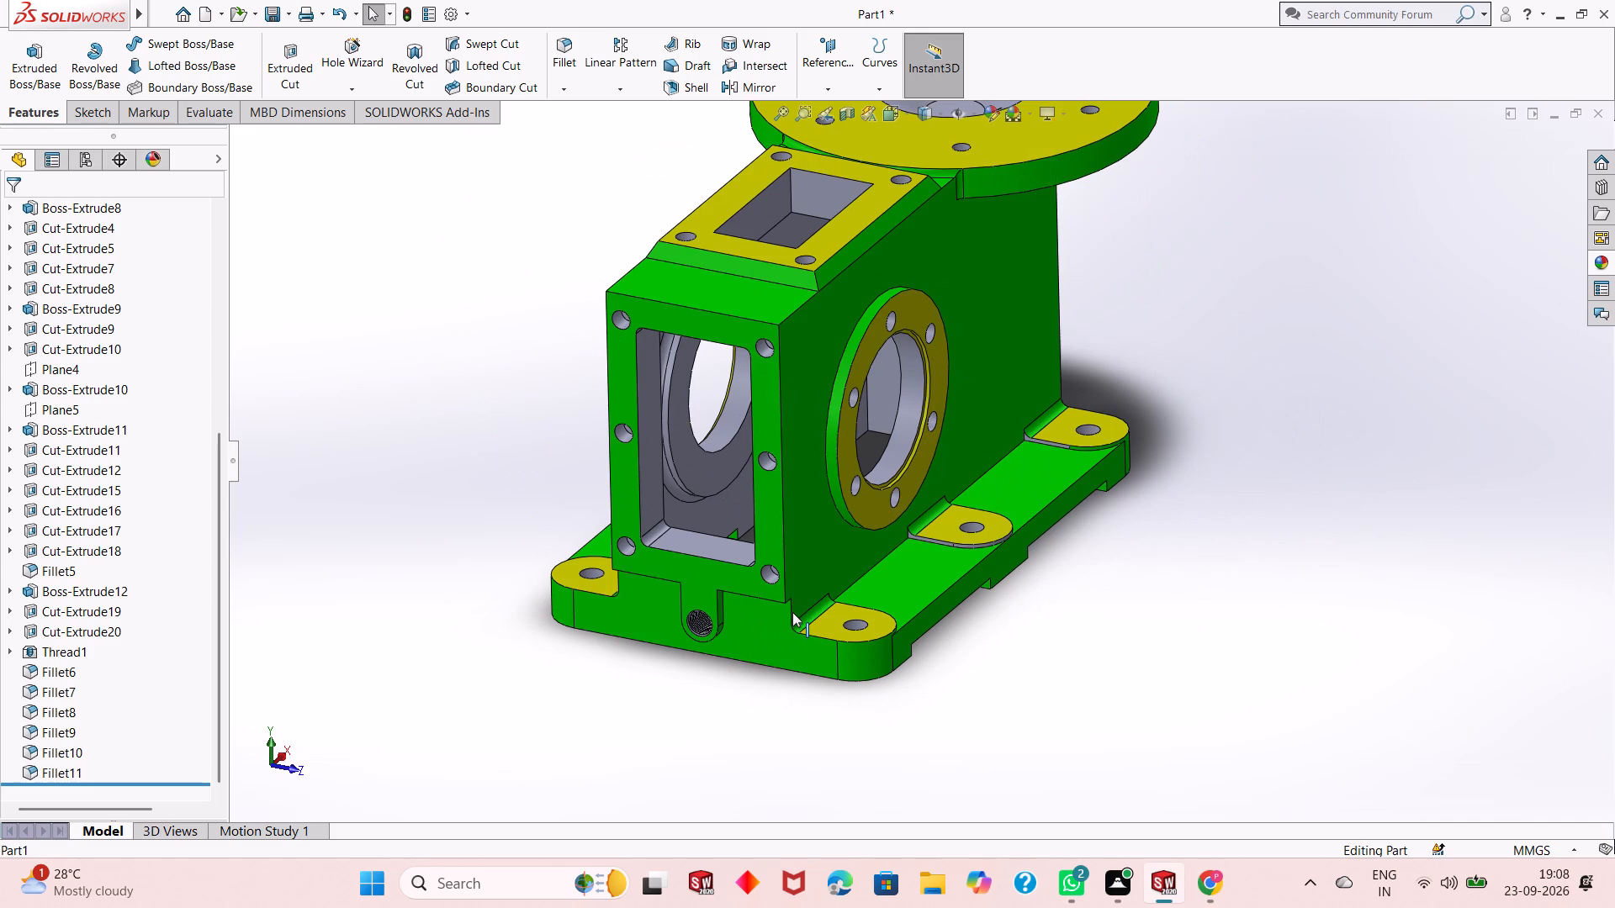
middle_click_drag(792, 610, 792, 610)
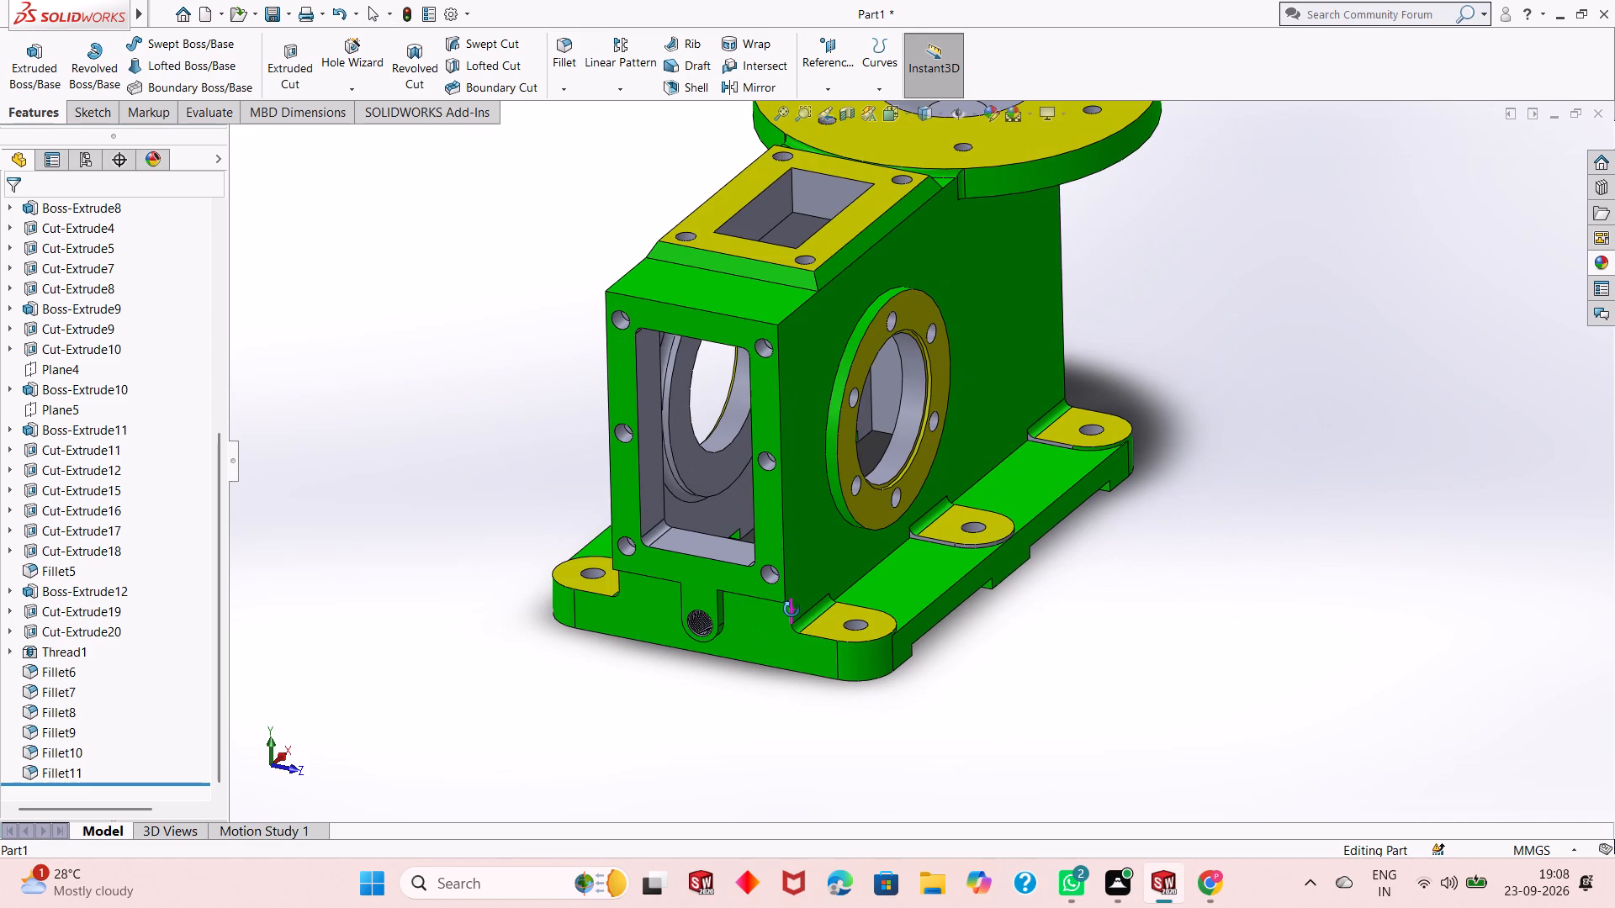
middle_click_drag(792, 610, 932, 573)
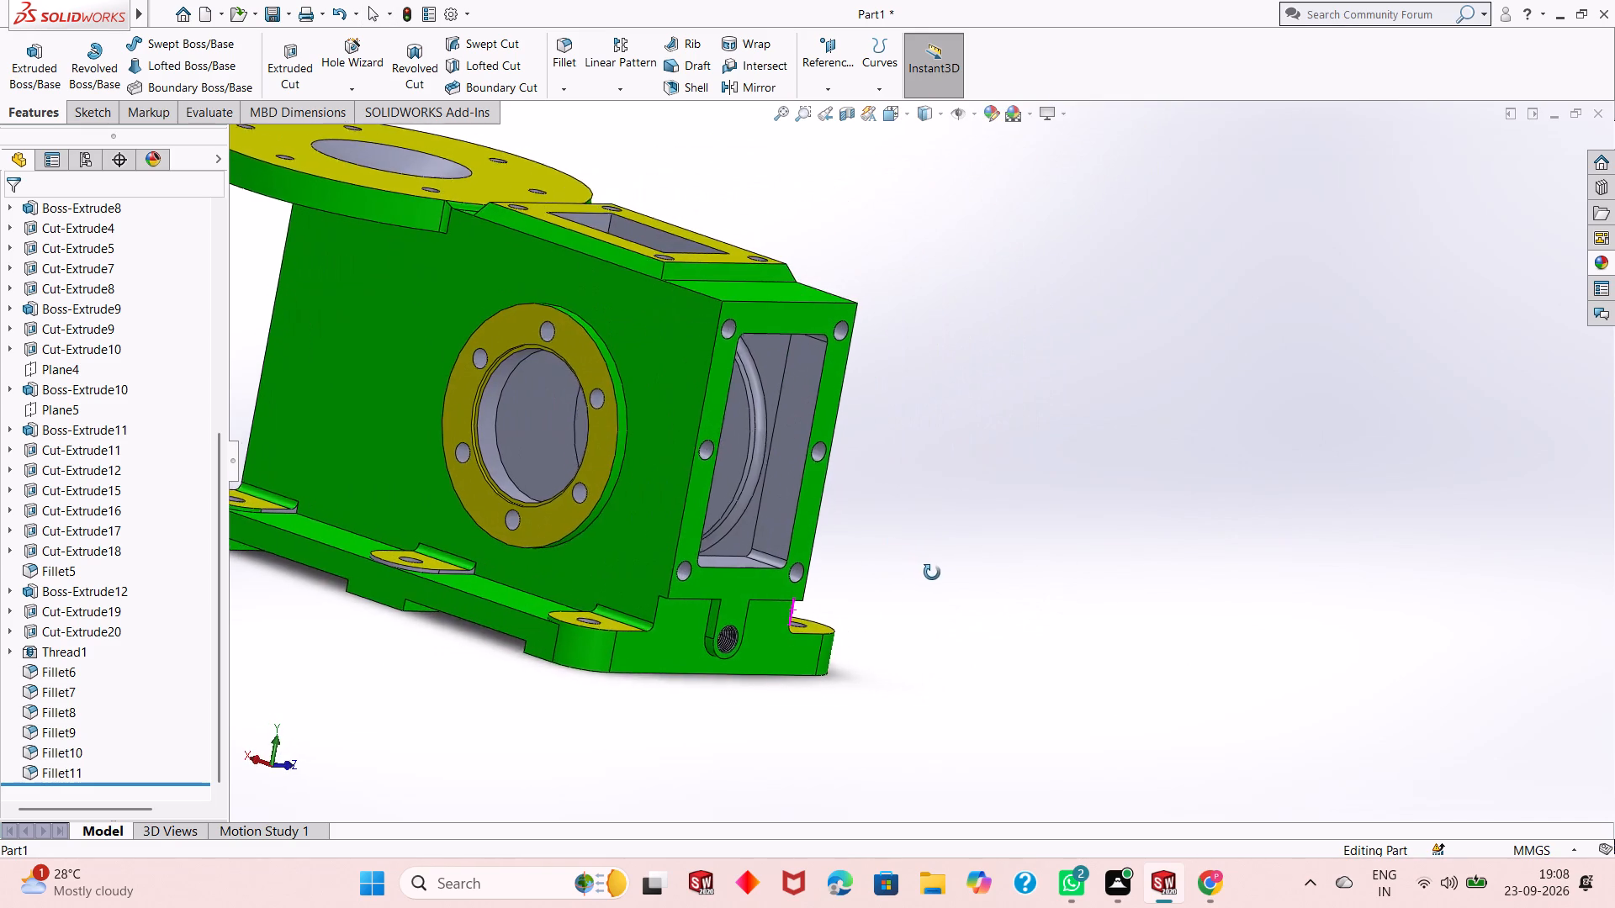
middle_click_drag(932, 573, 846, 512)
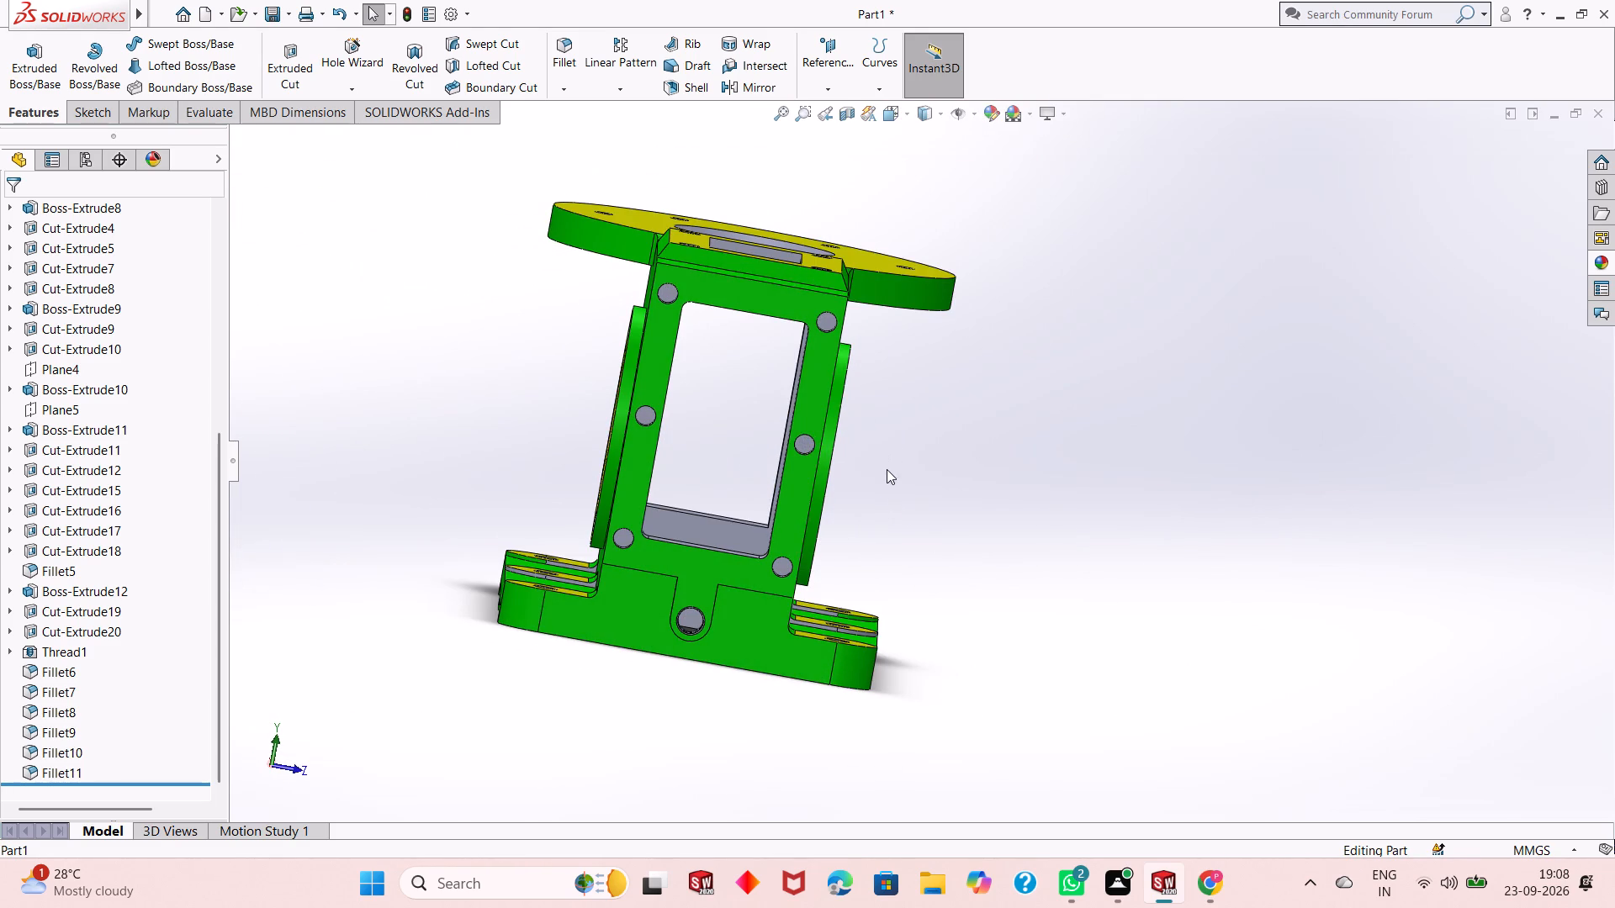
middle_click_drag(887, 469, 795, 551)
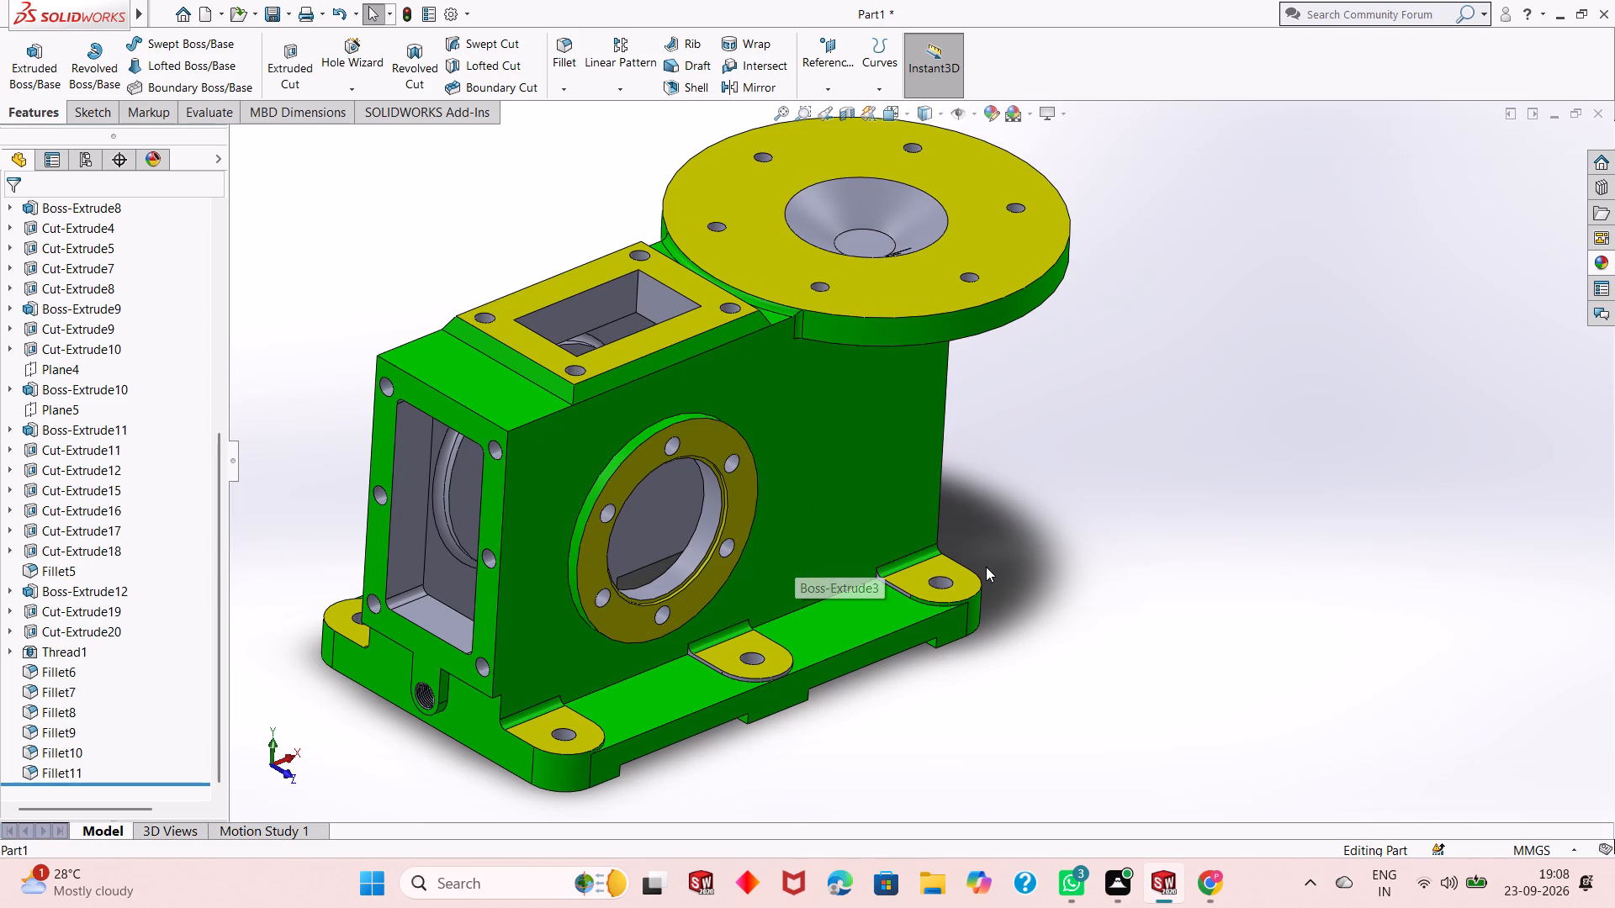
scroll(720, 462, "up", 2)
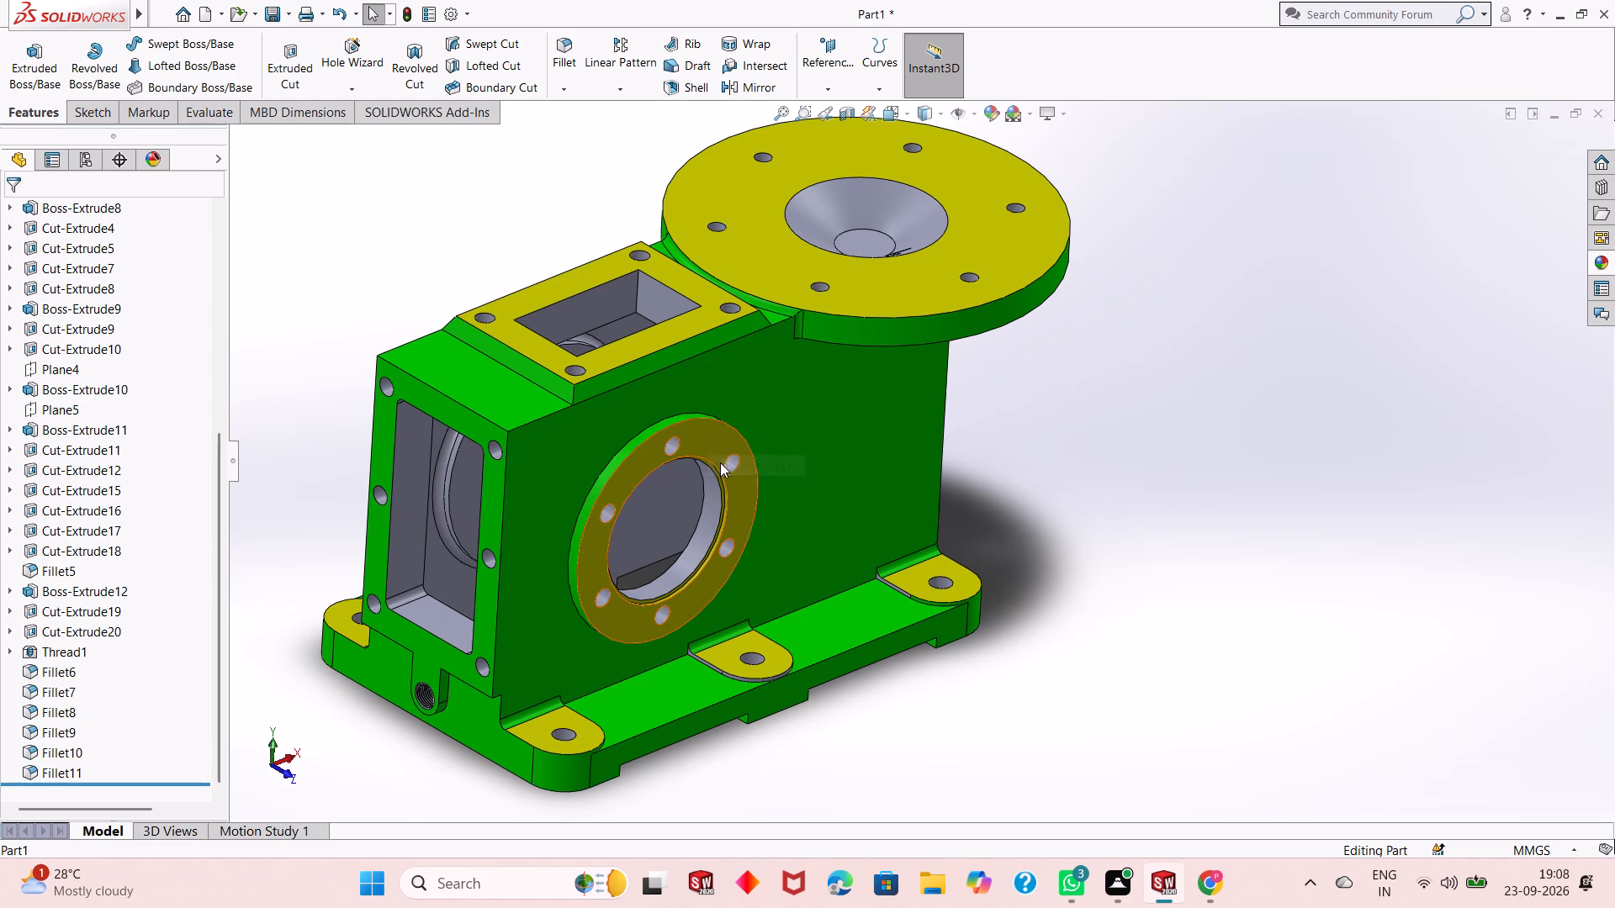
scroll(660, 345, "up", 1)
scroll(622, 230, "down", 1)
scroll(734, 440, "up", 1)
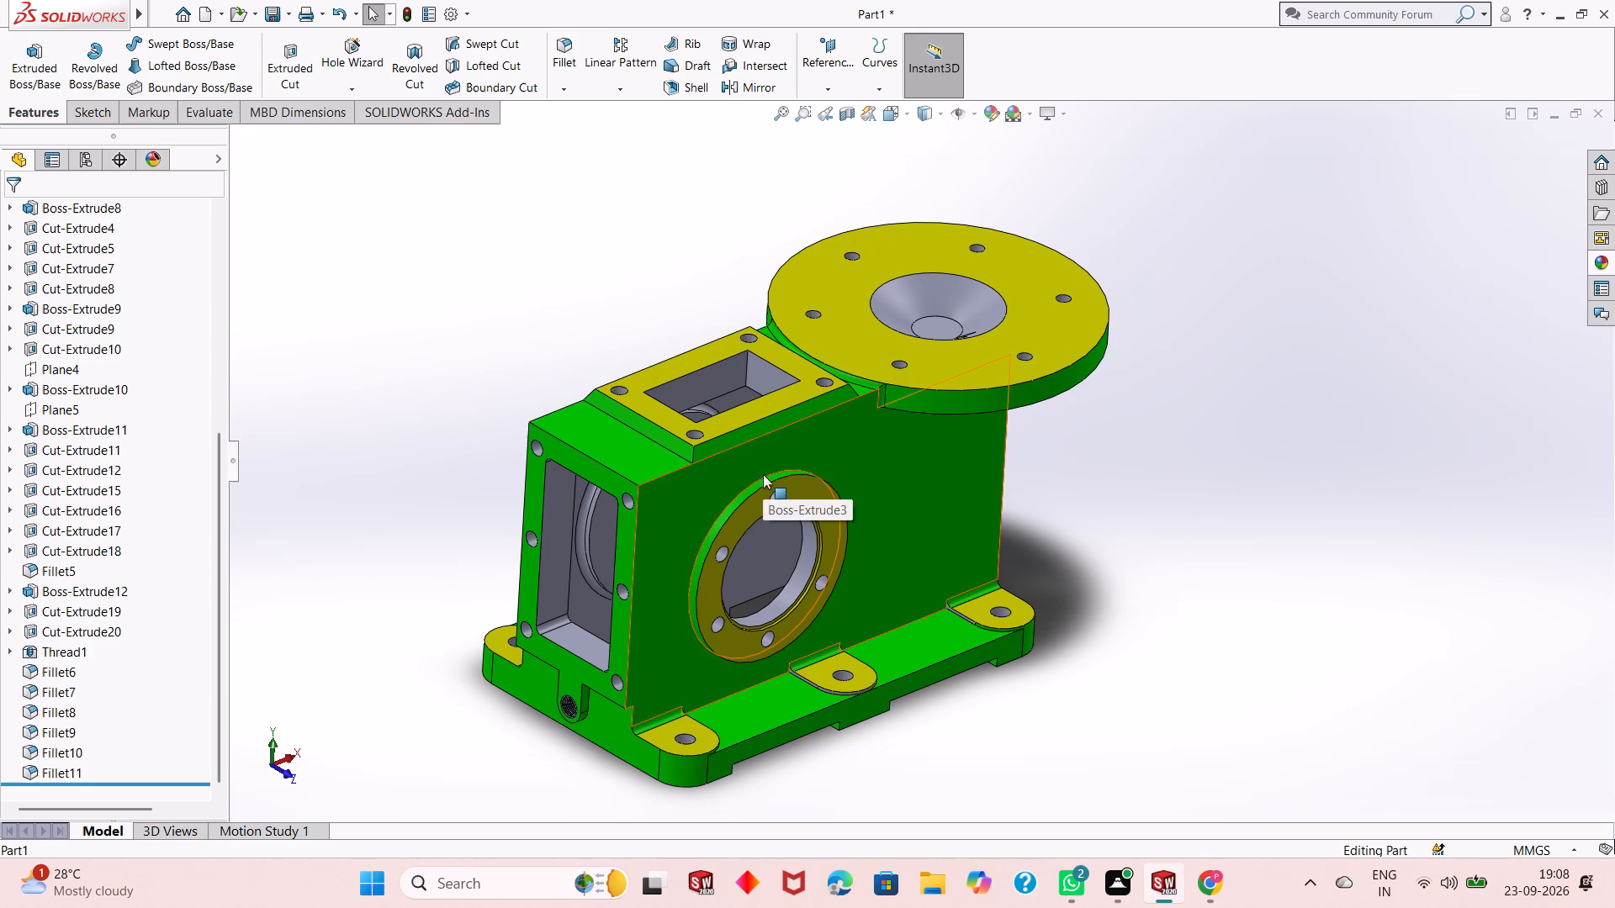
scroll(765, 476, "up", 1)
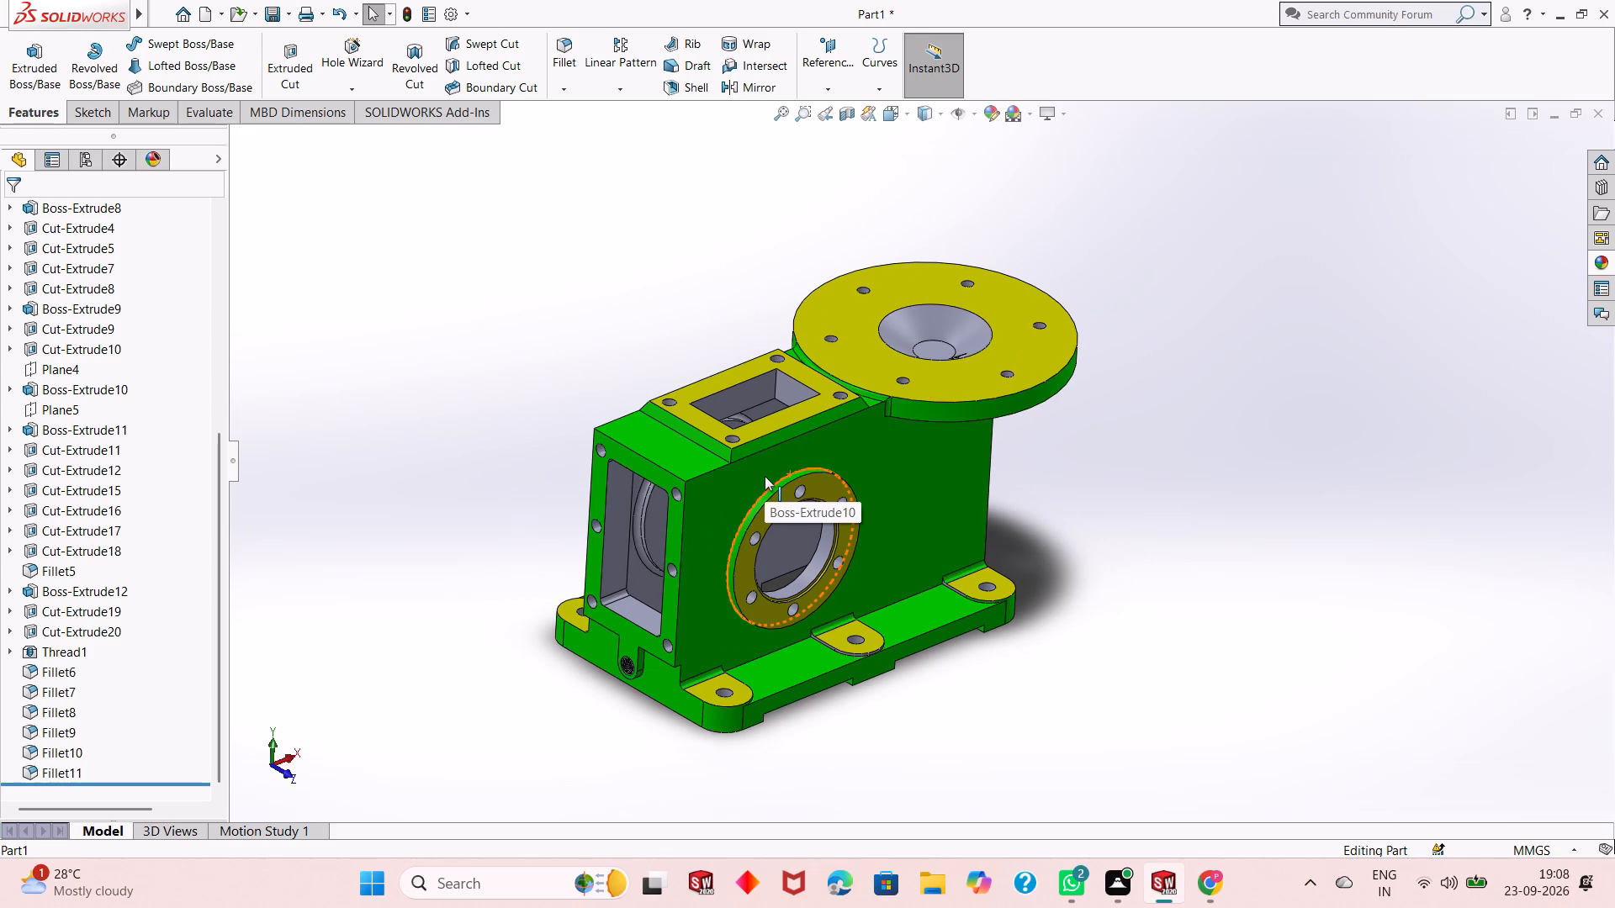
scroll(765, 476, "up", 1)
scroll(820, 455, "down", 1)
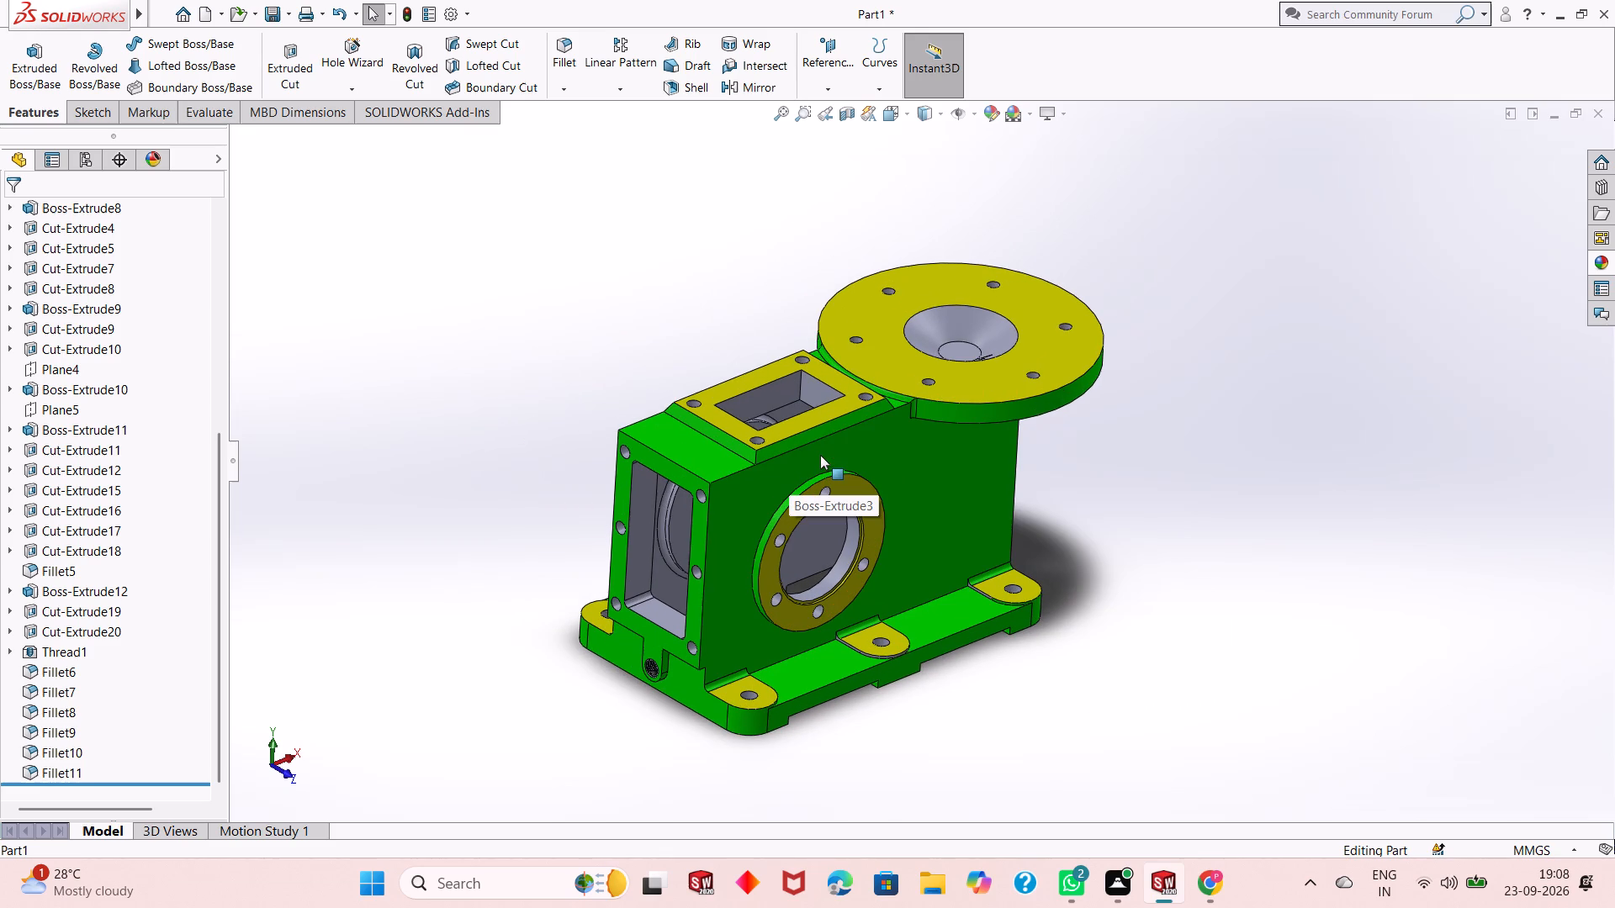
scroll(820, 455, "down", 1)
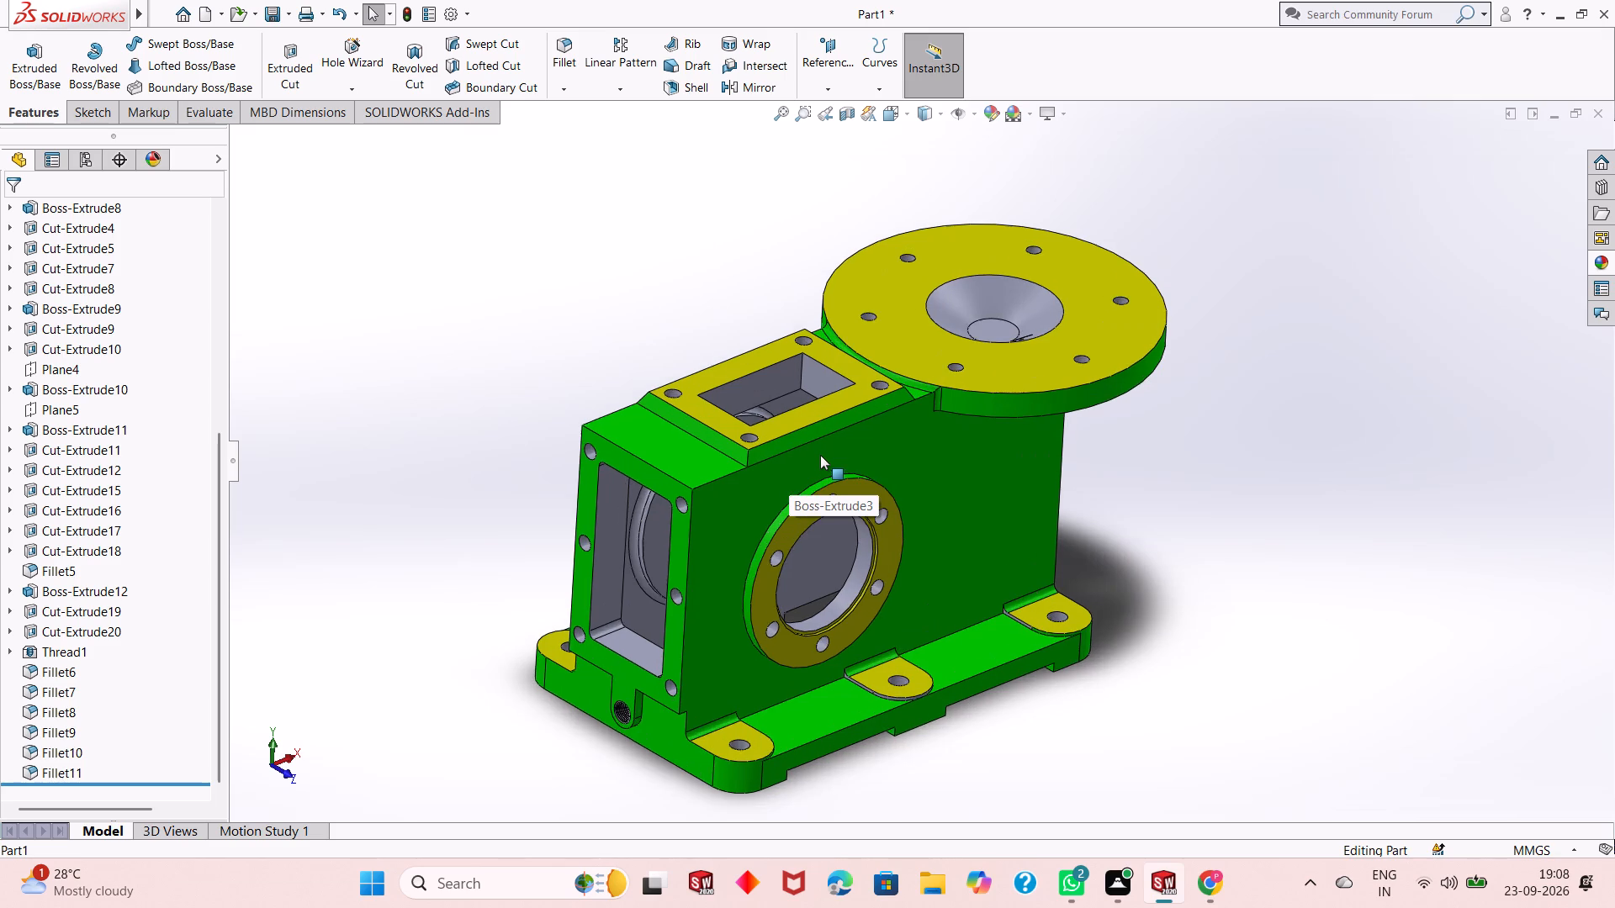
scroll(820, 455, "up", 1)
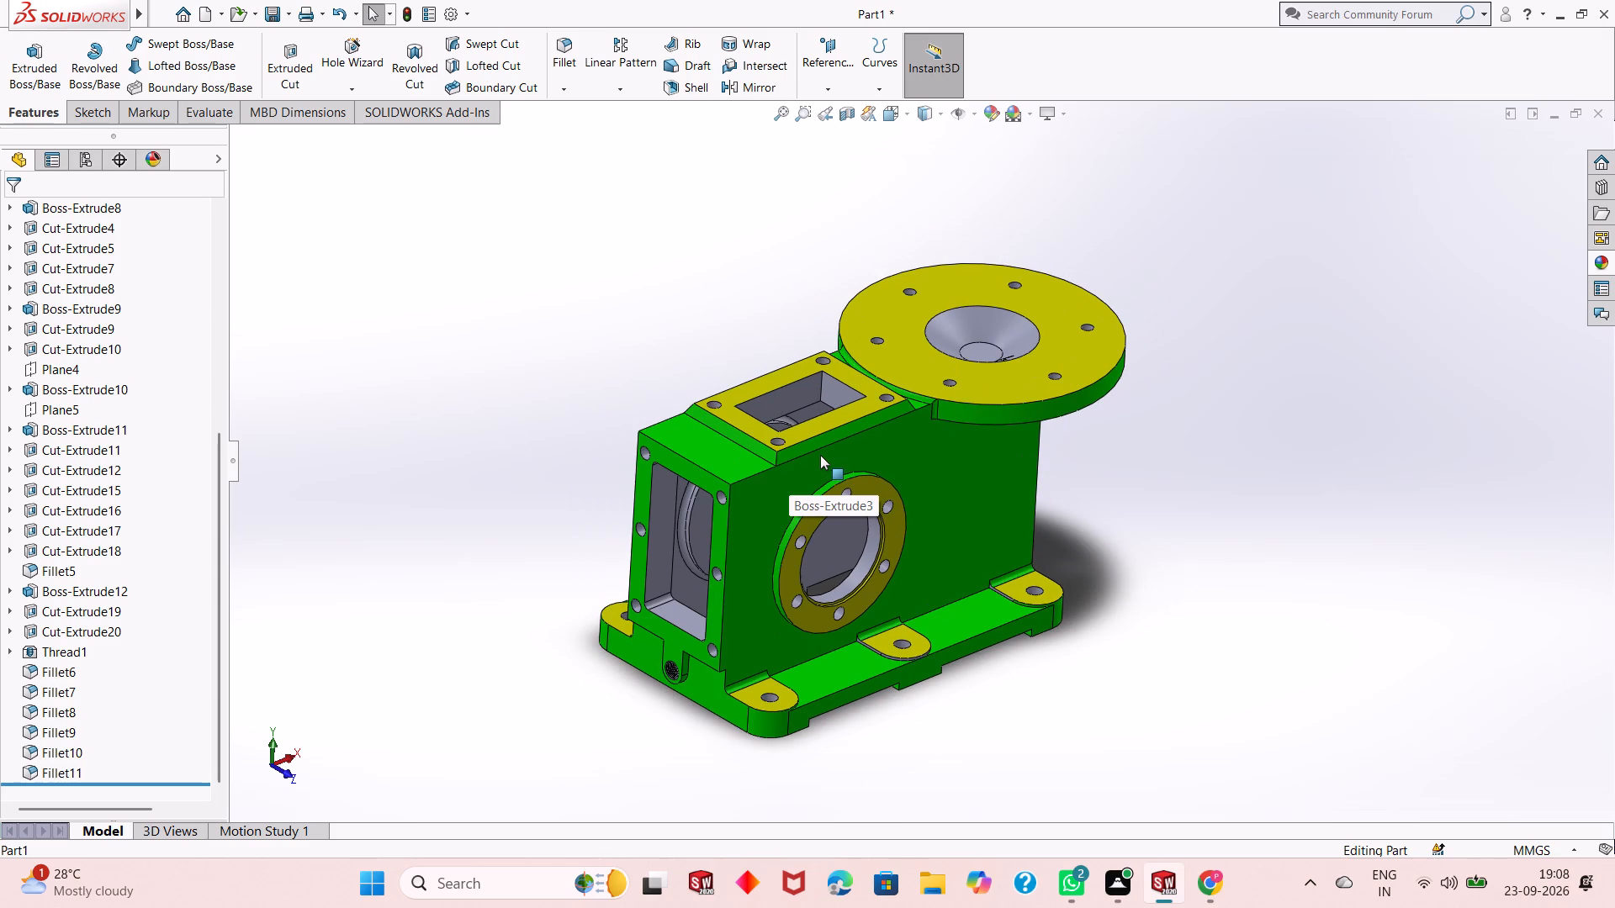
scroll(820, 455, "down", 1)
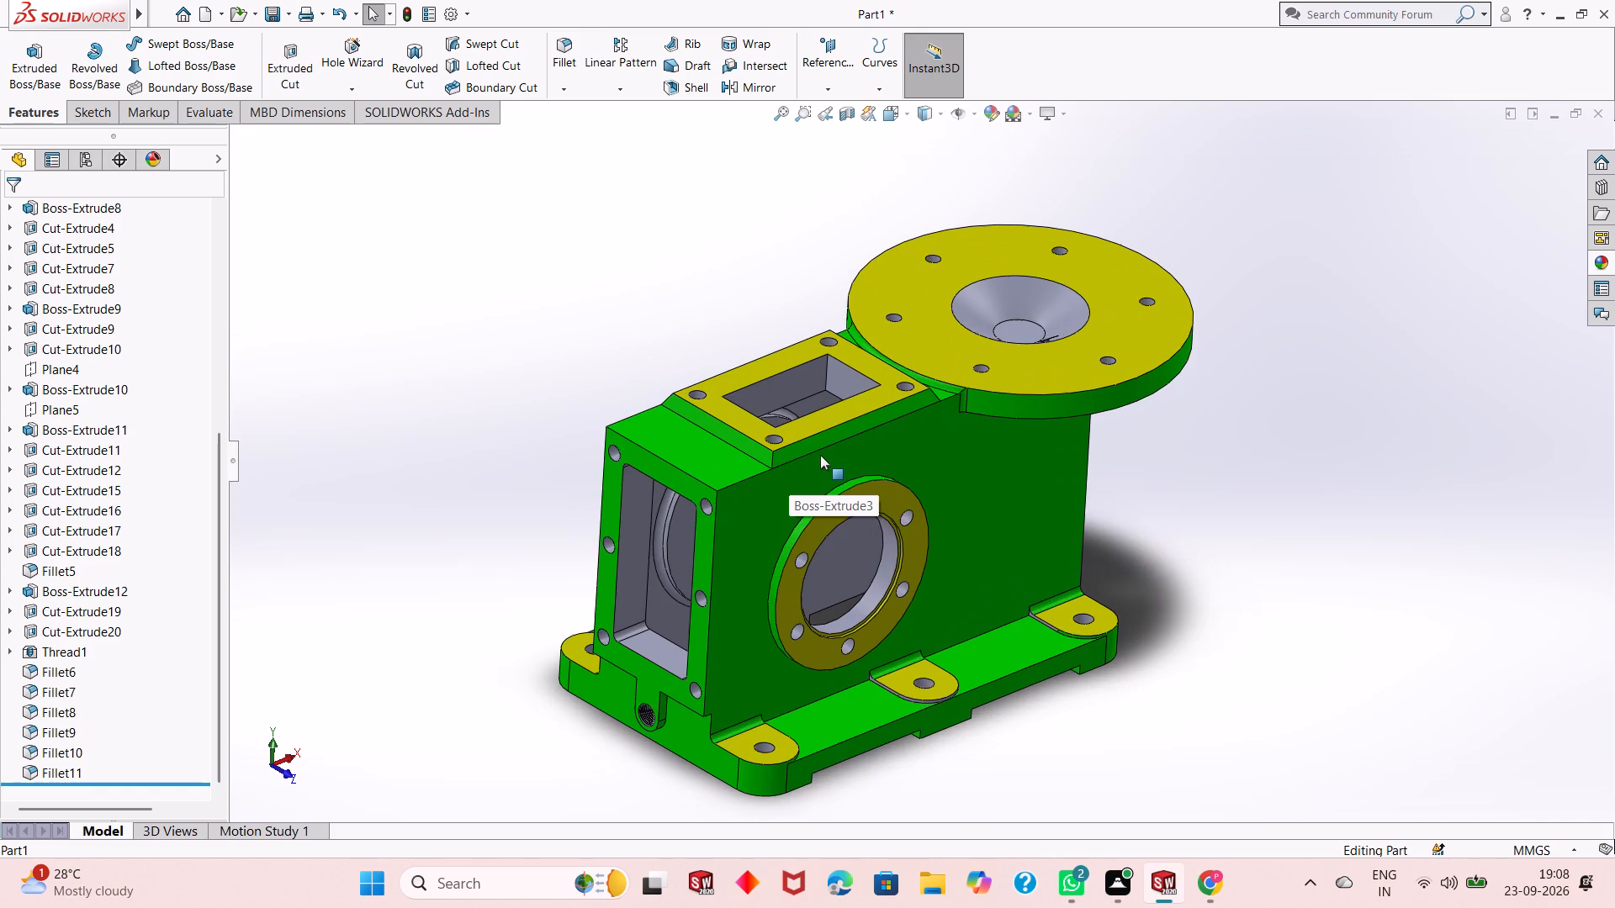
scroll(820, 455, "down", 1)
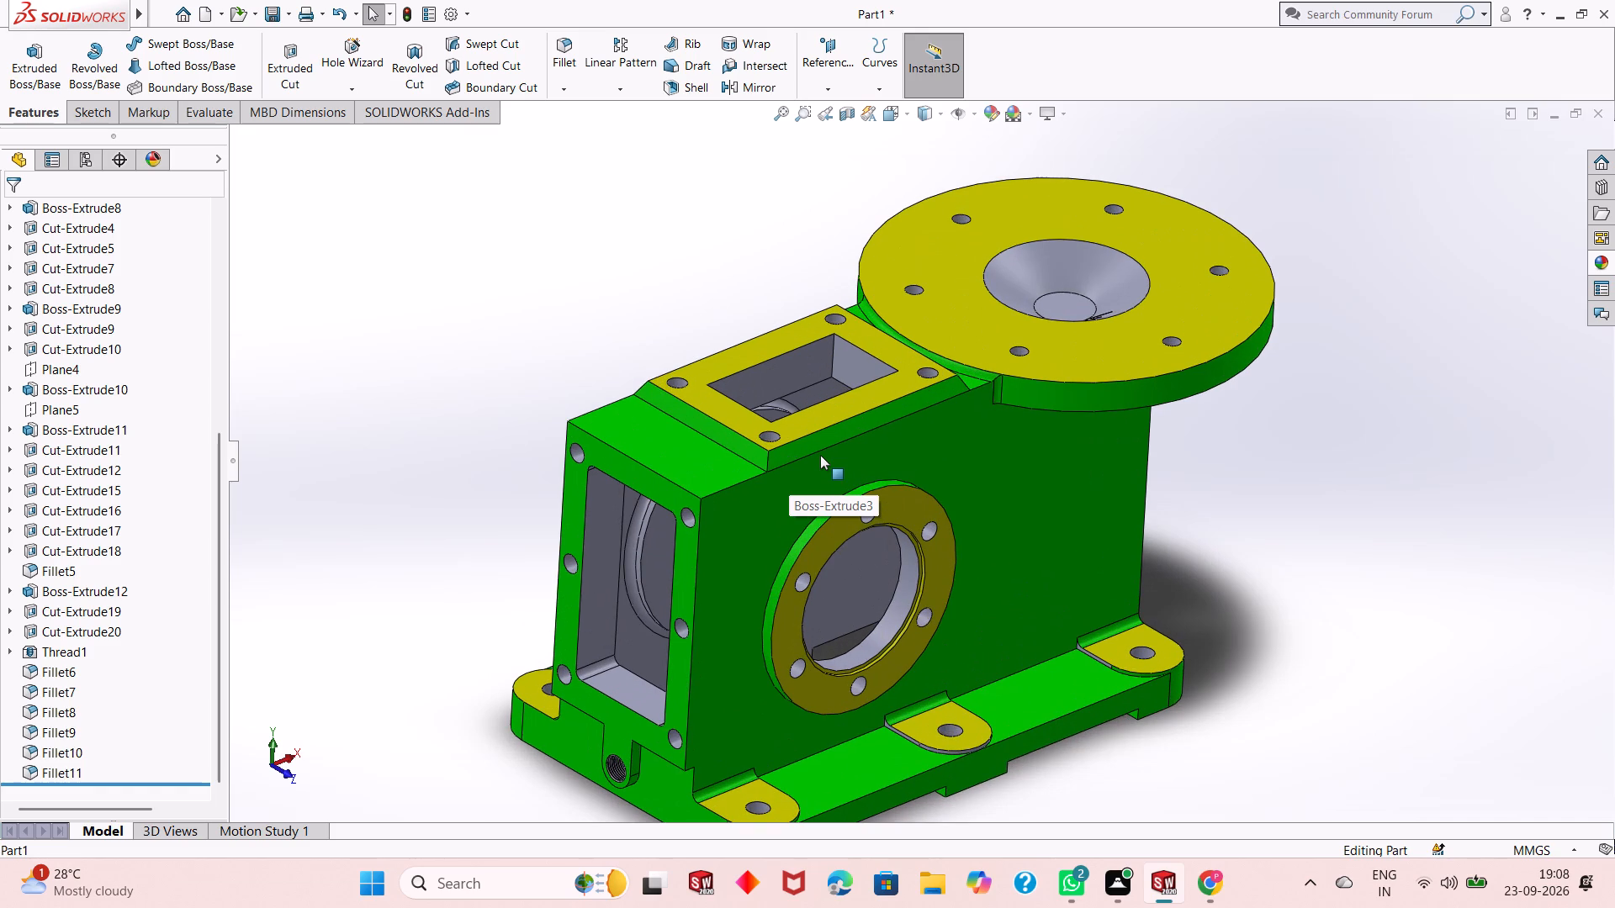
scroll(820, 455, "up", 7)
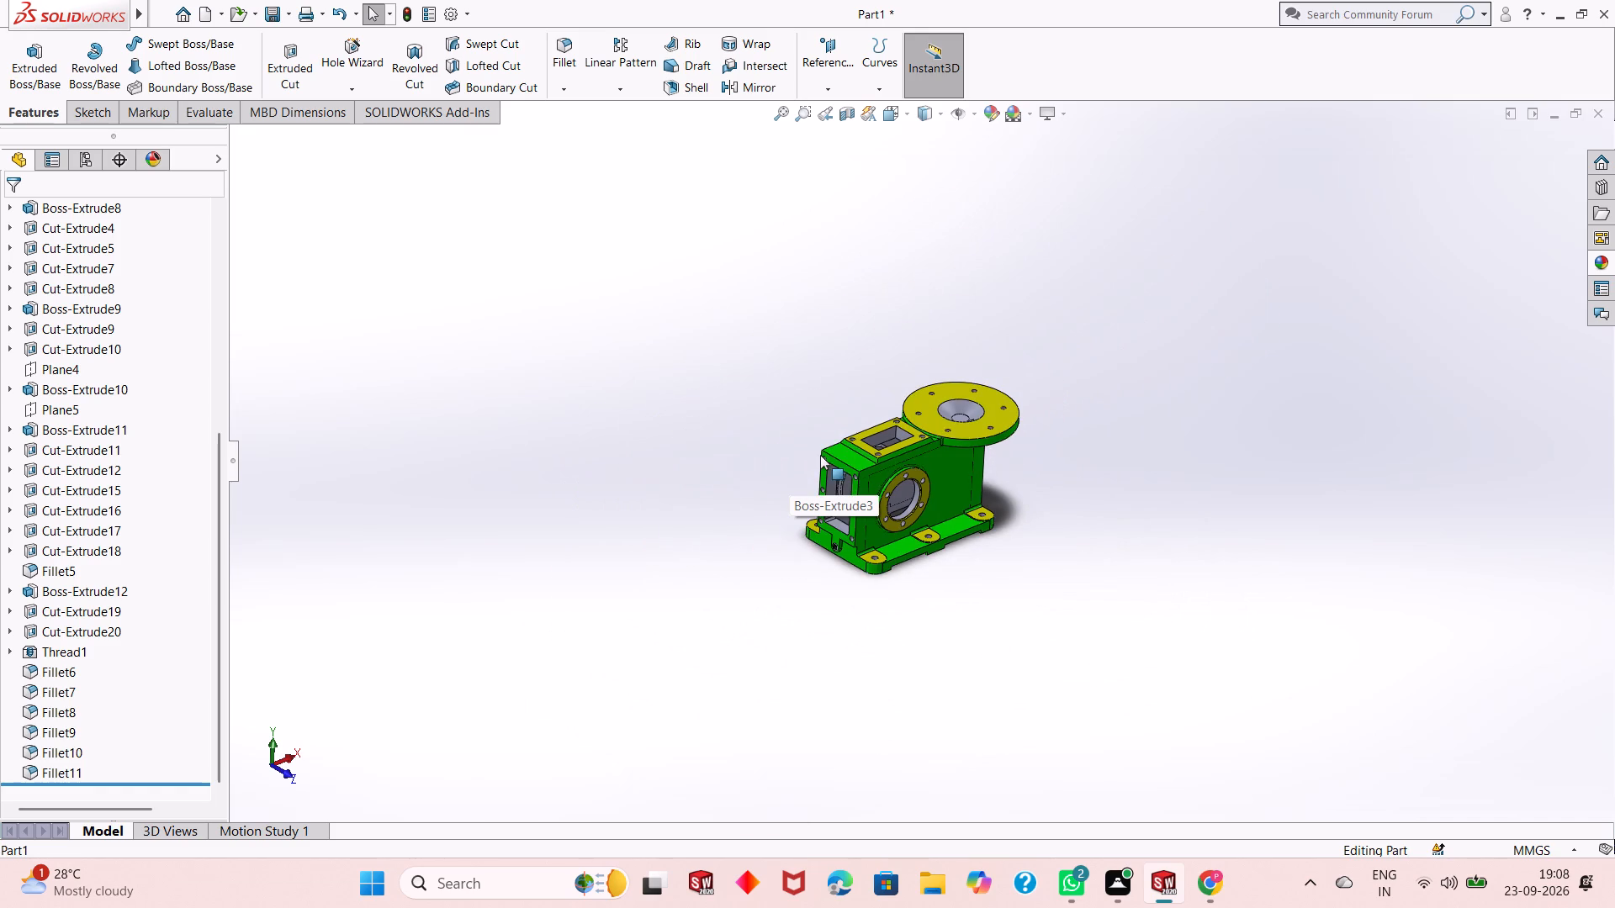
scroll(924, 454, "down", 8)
Examine the coloured housing's side walls, side rings, both end openings, base underside and round flange from all around for missed faces.
middle_click_drag(912, 498, 917, 476)
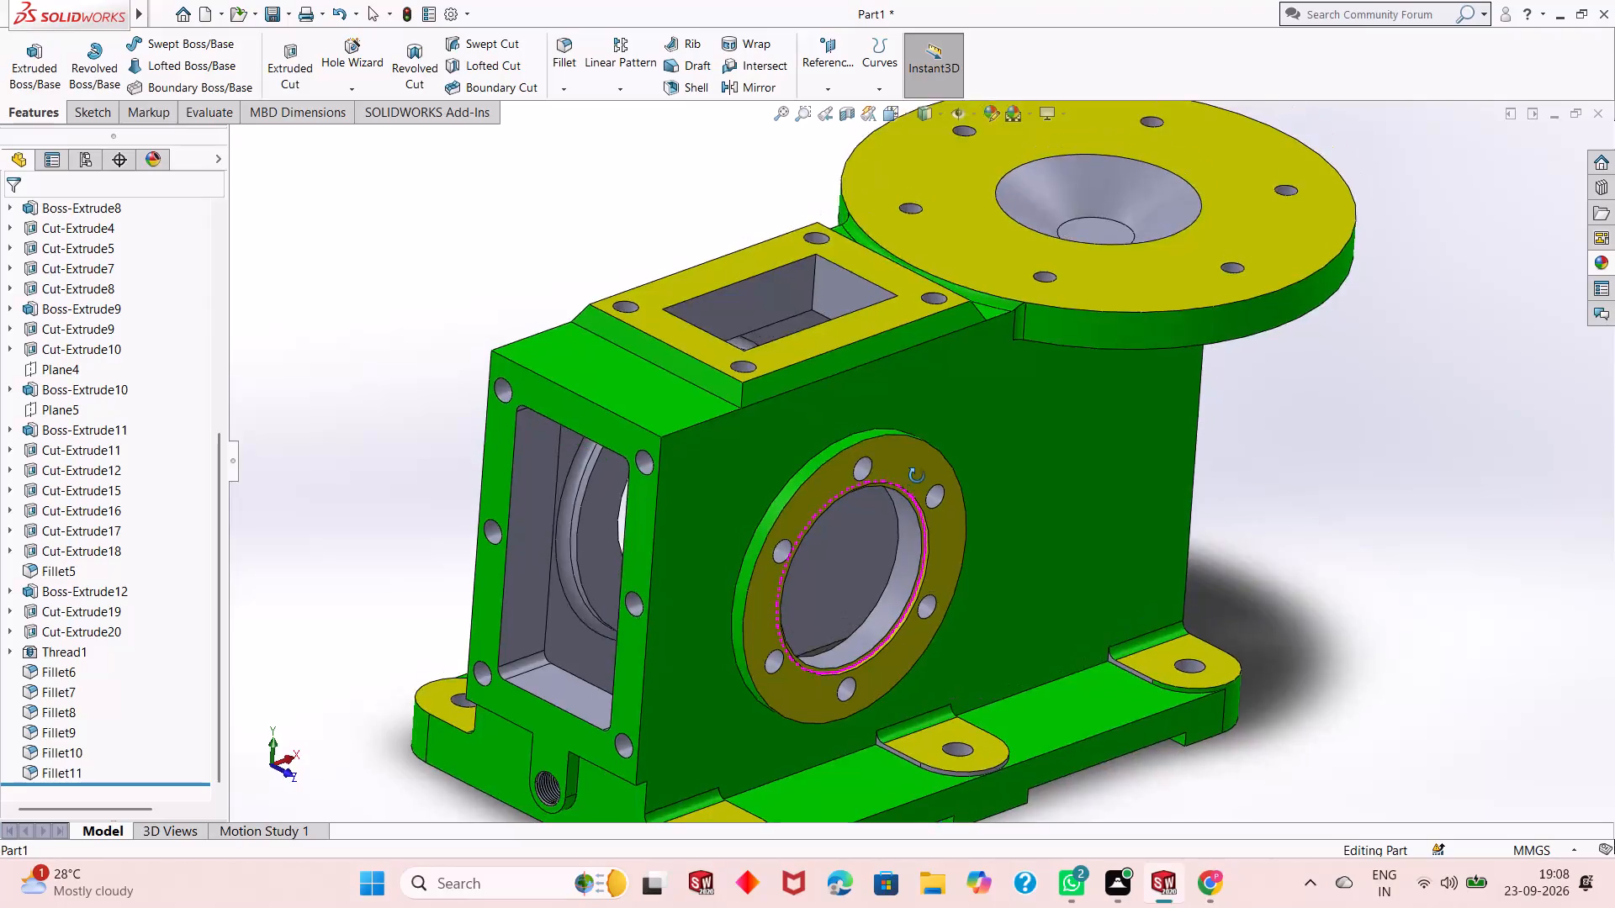
middle_click_drag(917, 476, 921, 436)
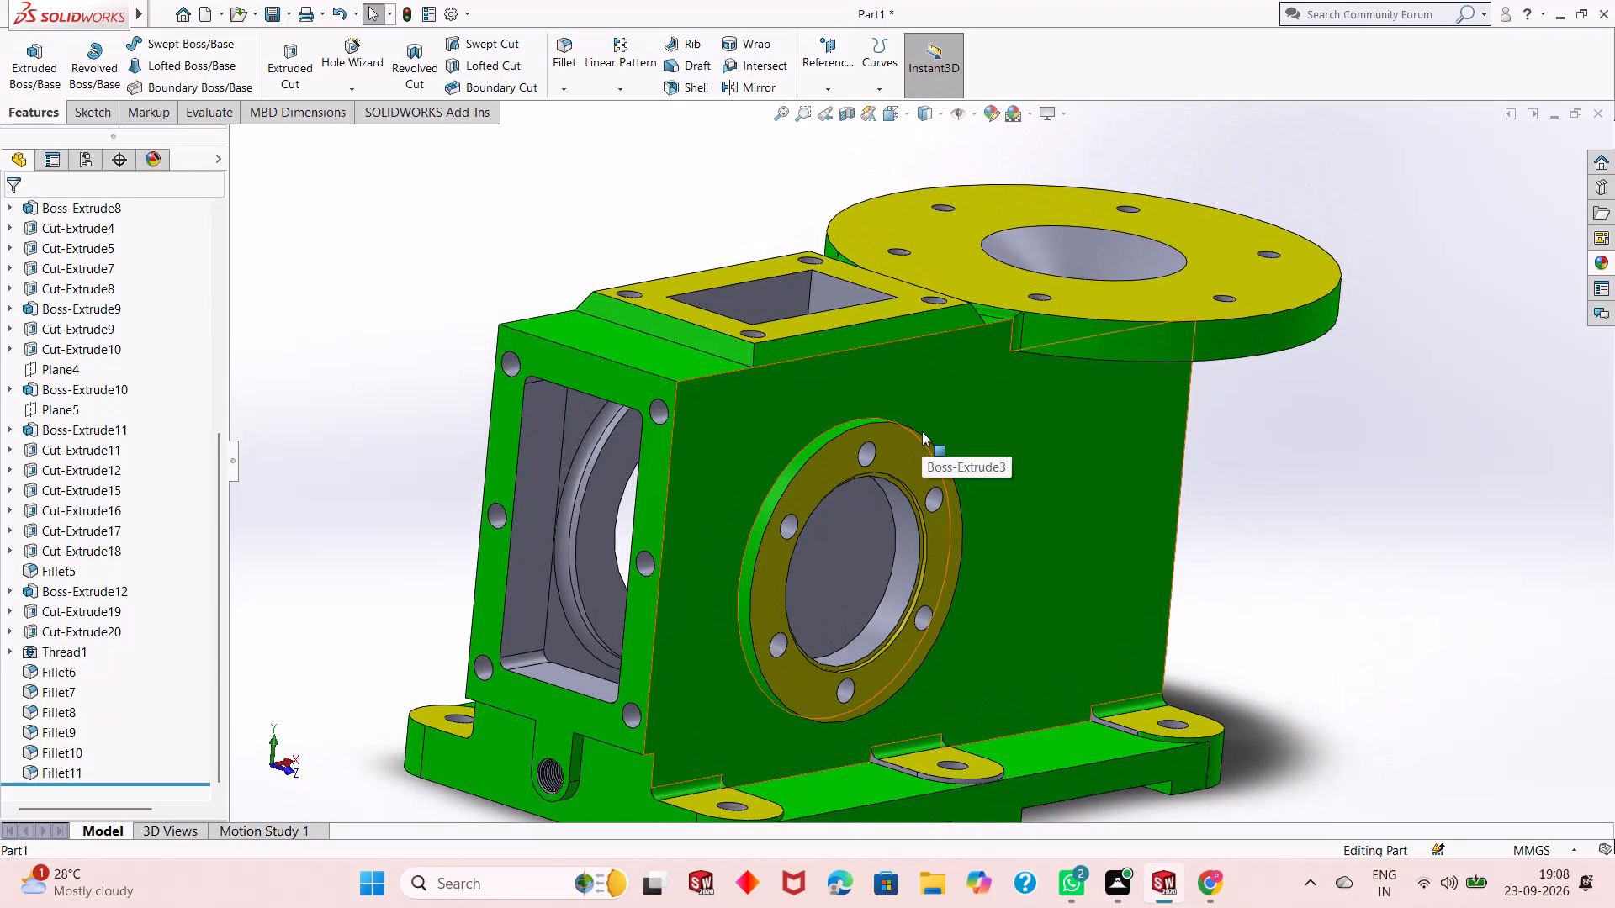
scroll(923, 491, "up", 1)
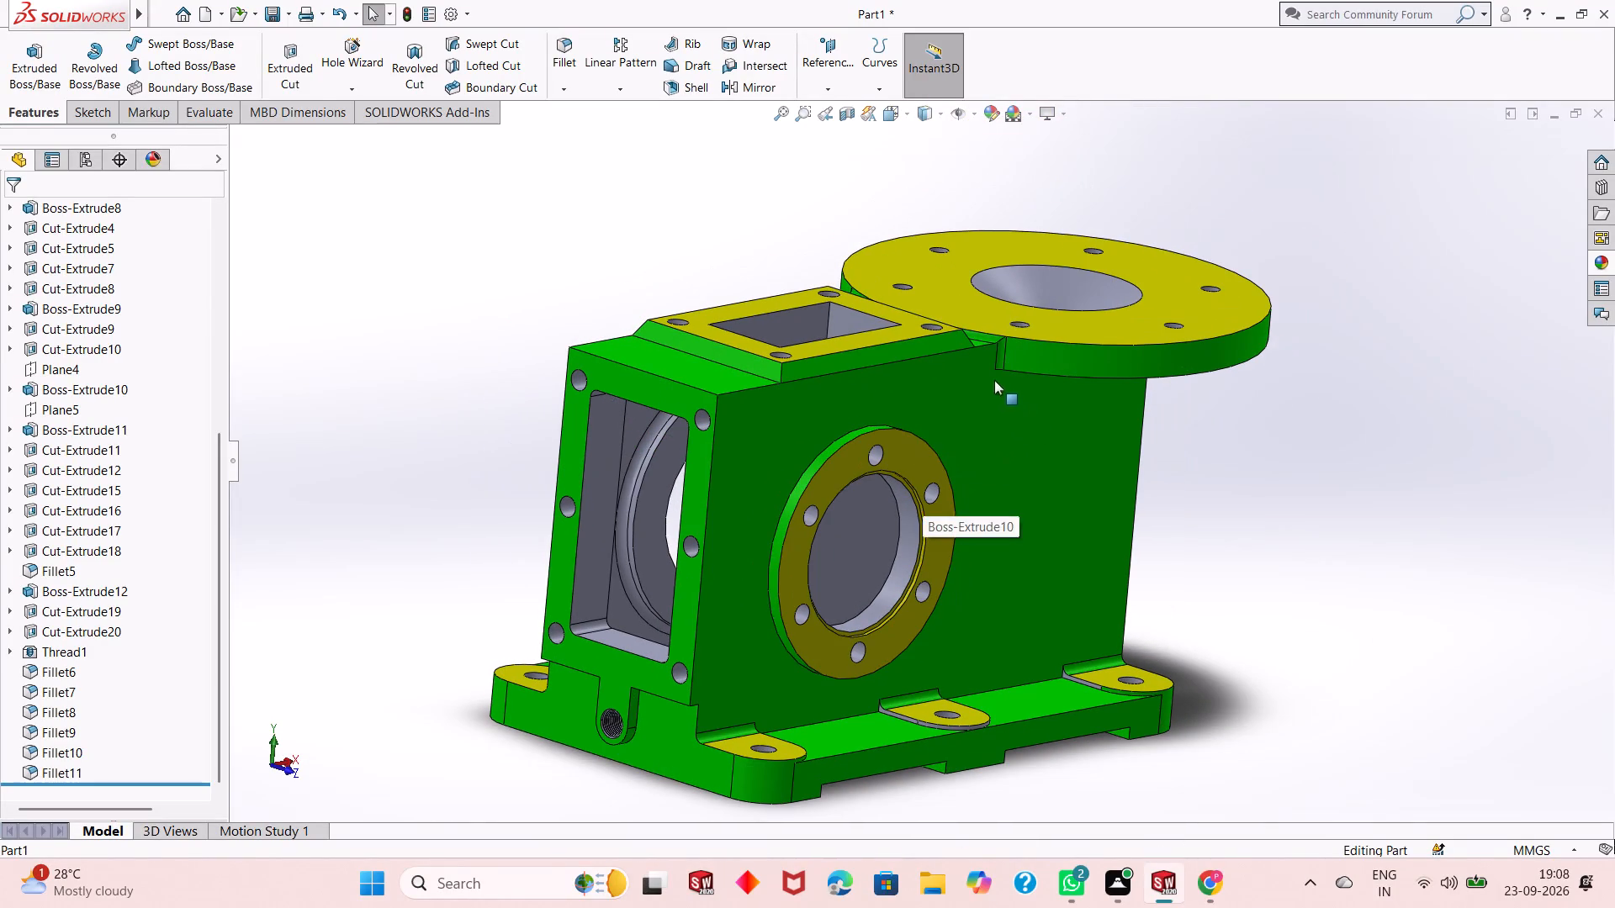
middle_click_drag(786, 229, 681, 284)
middle_click_drag(1021, 529, 1134, 349)
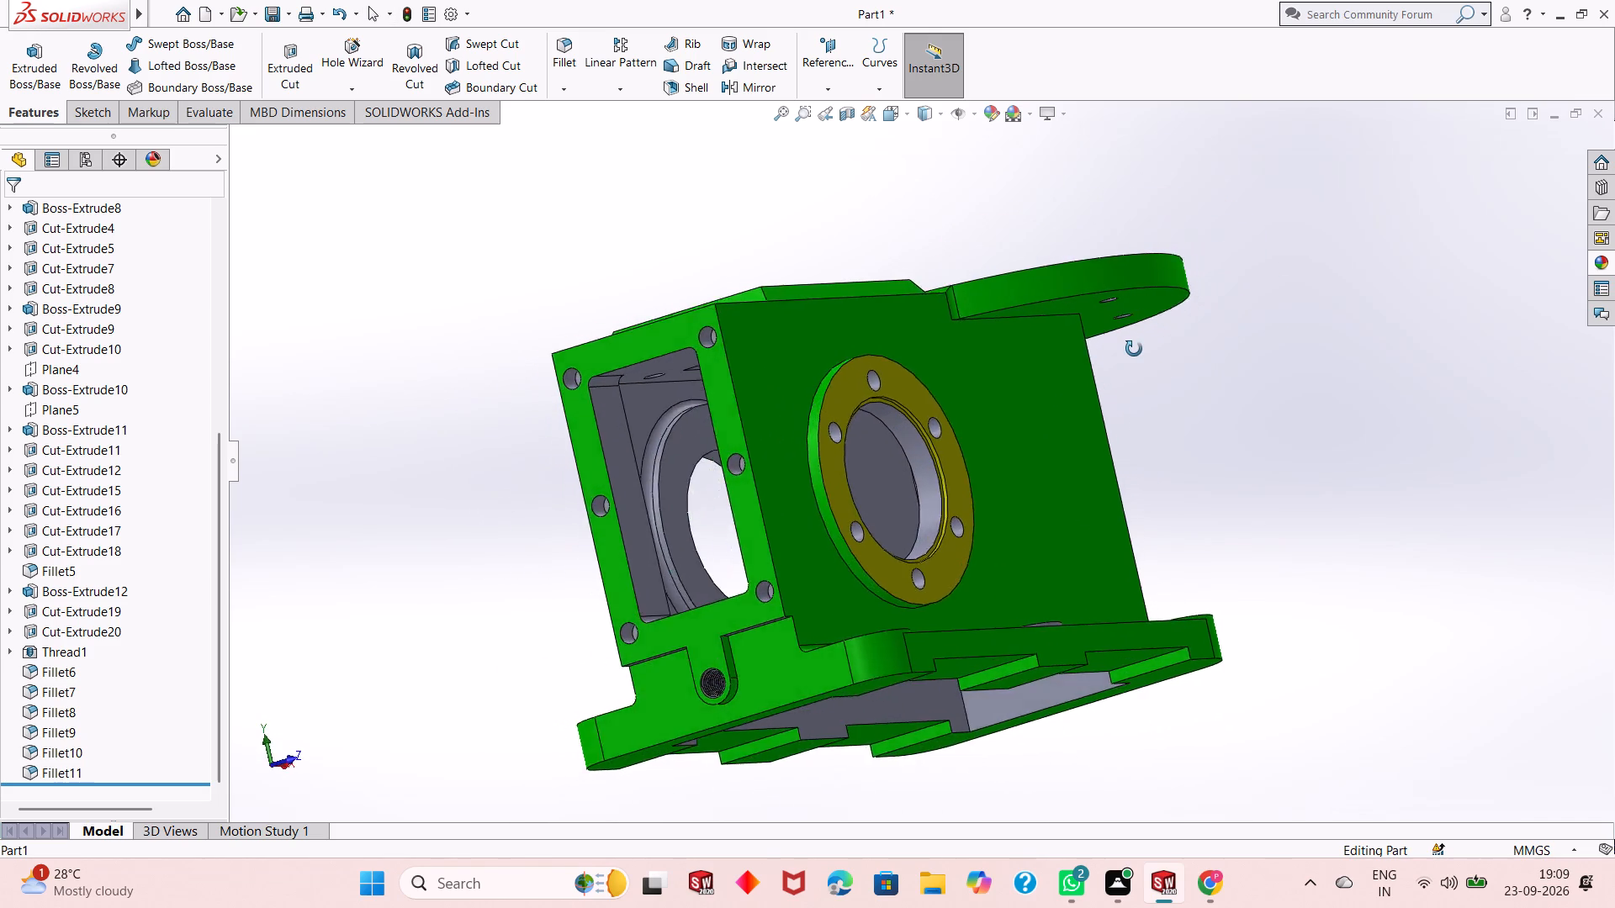
middle_click_drag(1134, 349, 1124, 397)
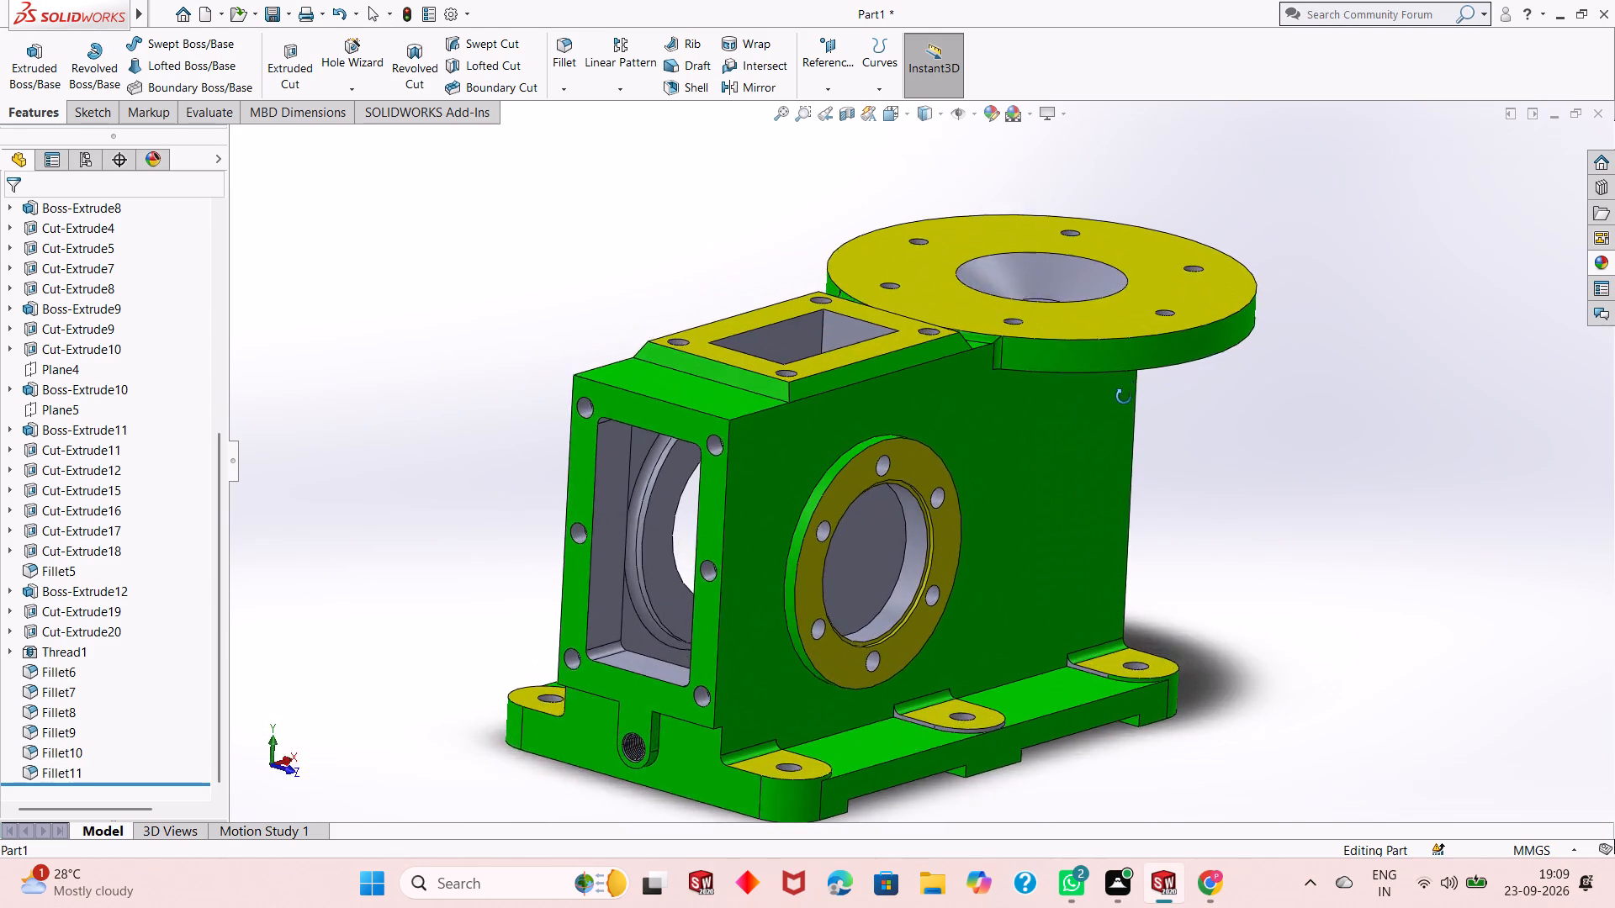
middle_click_drag(1124, 397, 1083, 467)
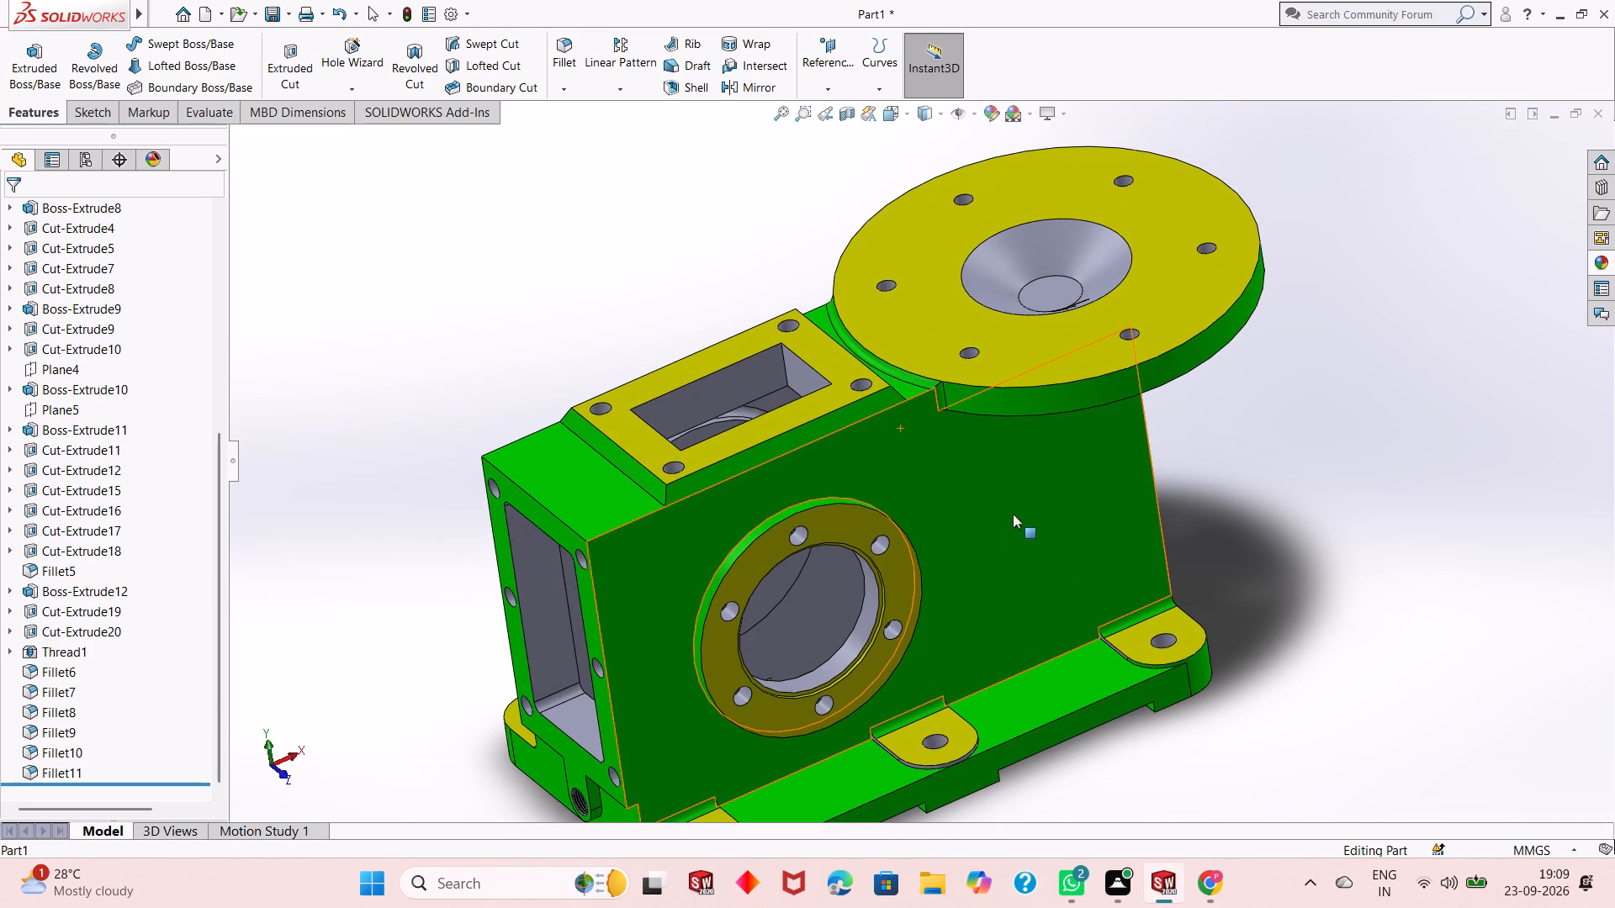
scroll(1004, 471, "up", 1)
middle_click_drag(930, 499, 1035, 404)
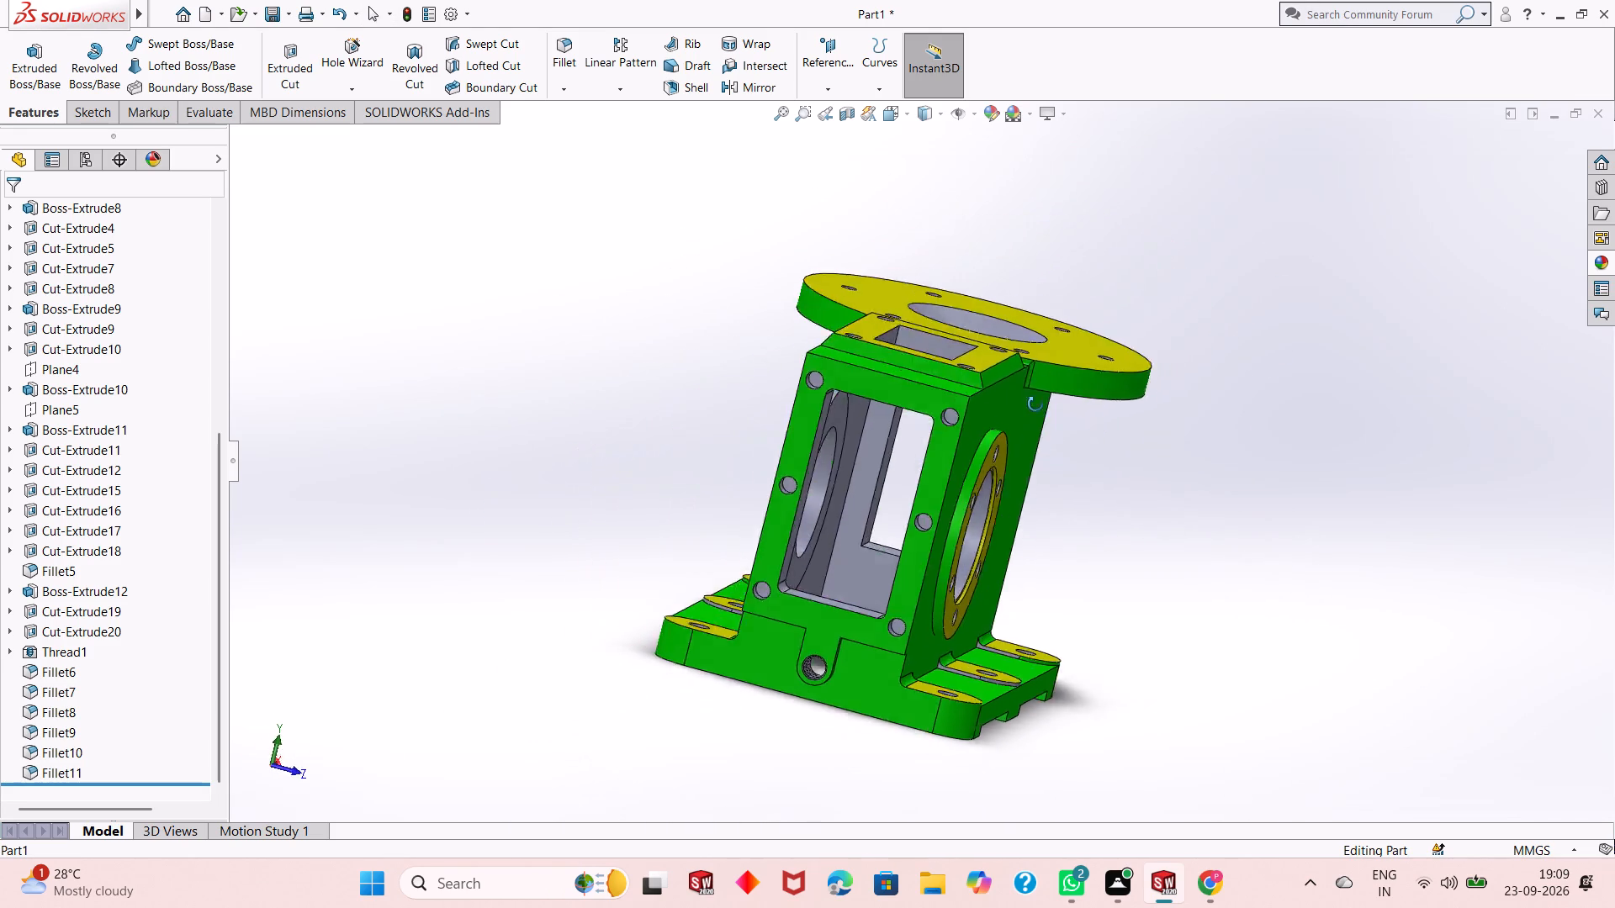
middle_click_drag(1035, 404, 822, 377)
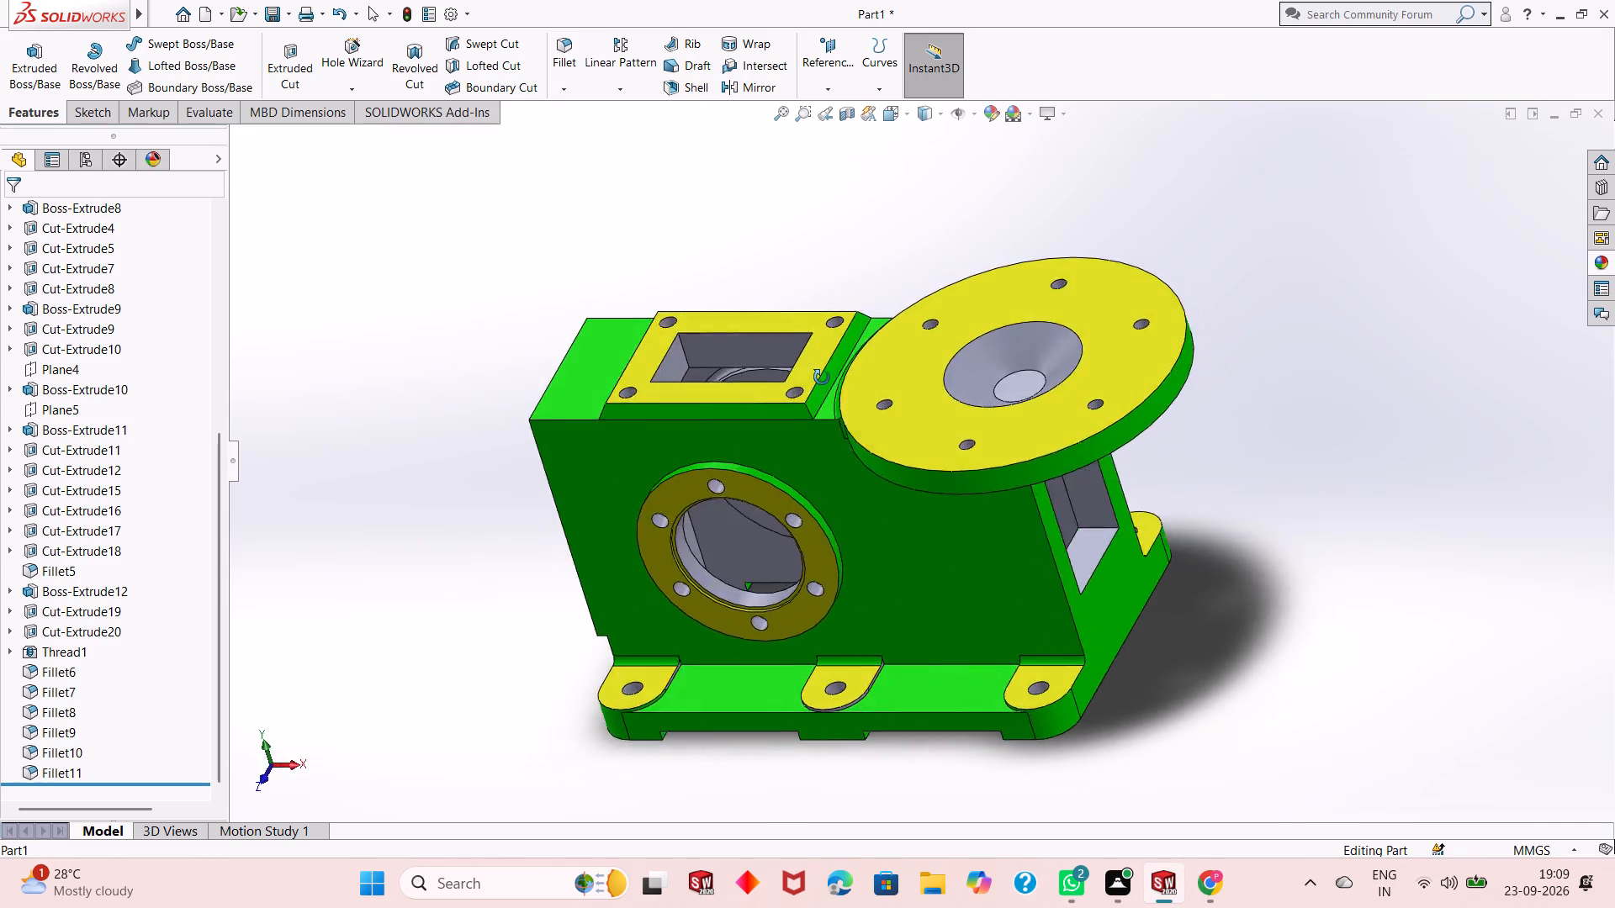
middle_click_drag(822, 377, 1063, 284)
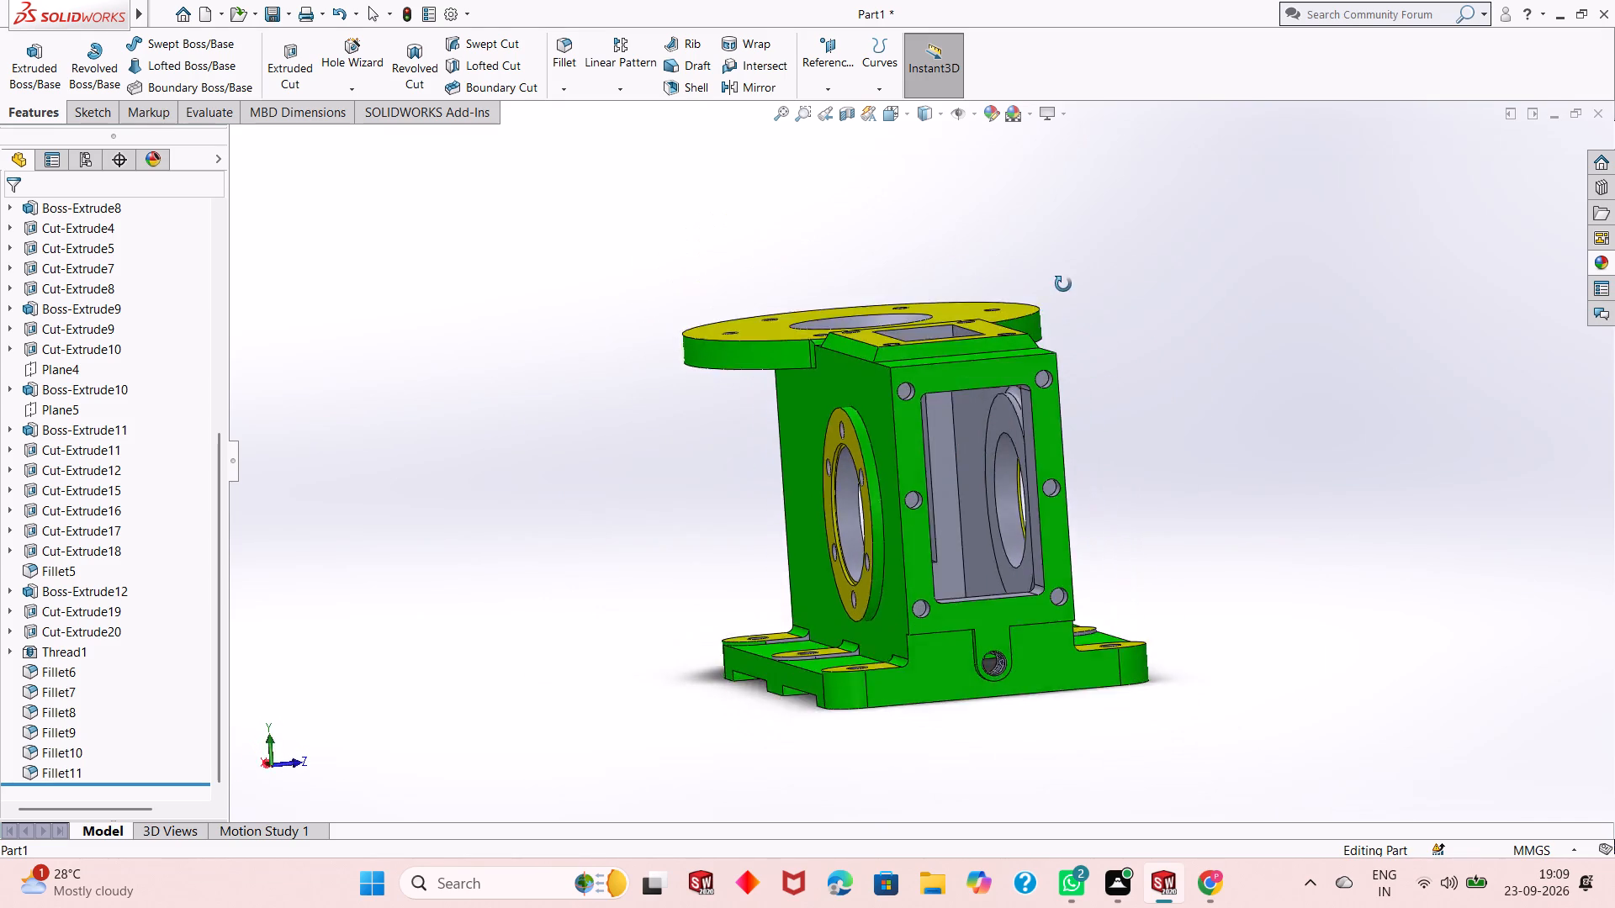
middle_click_drag(1063, 284, 967, 414)
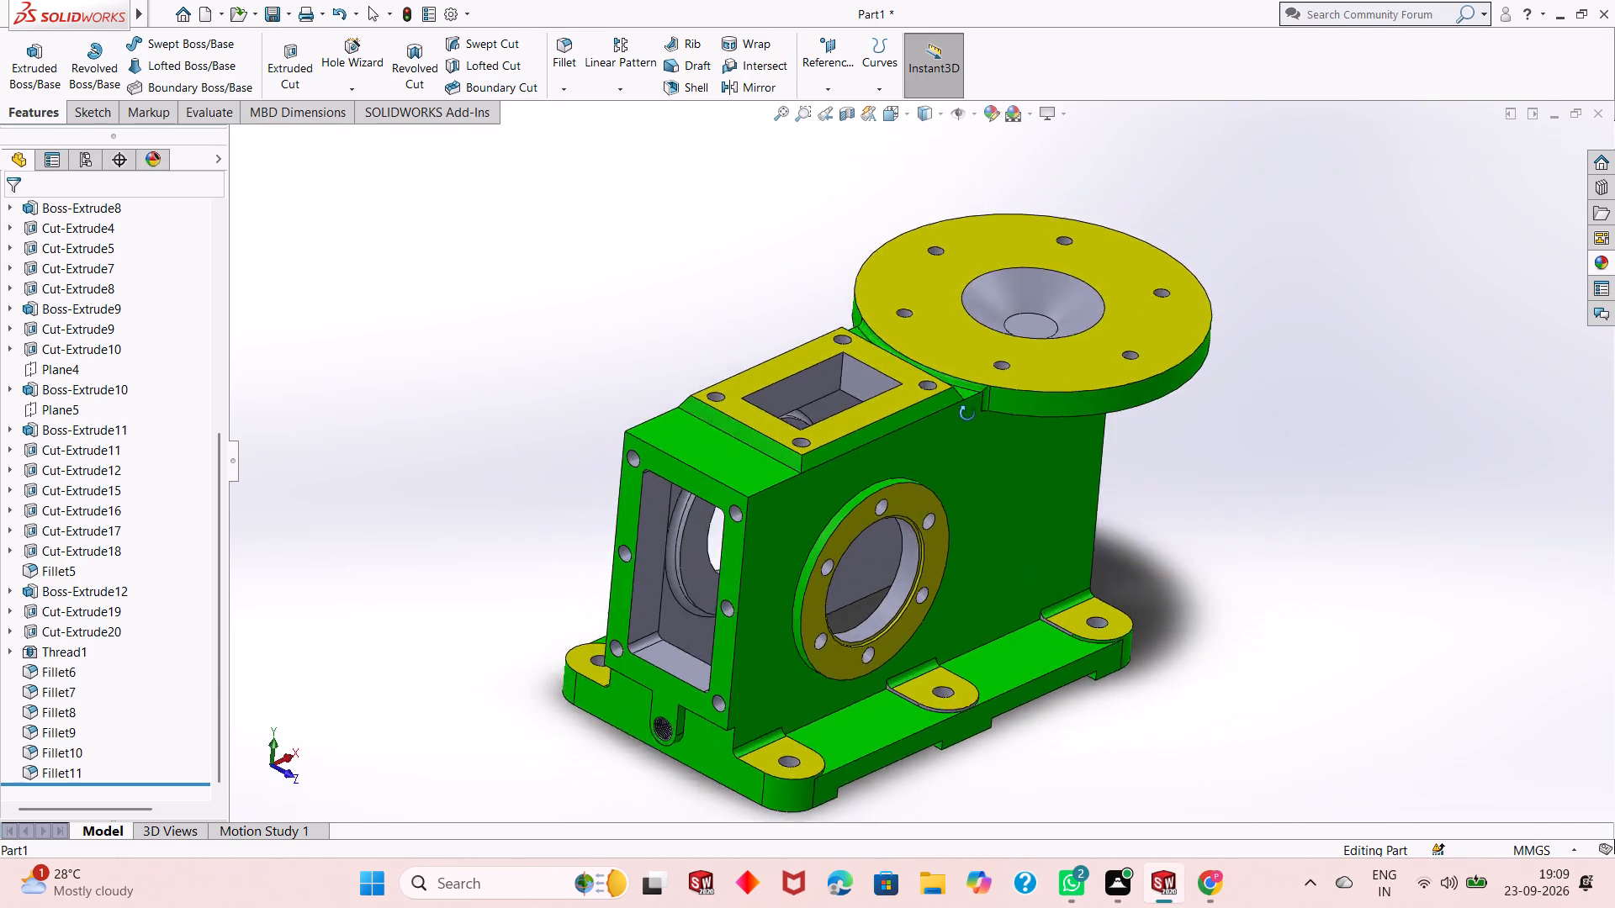
middle_click_drag(967, 414, 984, 346)
scroll(809, 455, "down", 1)
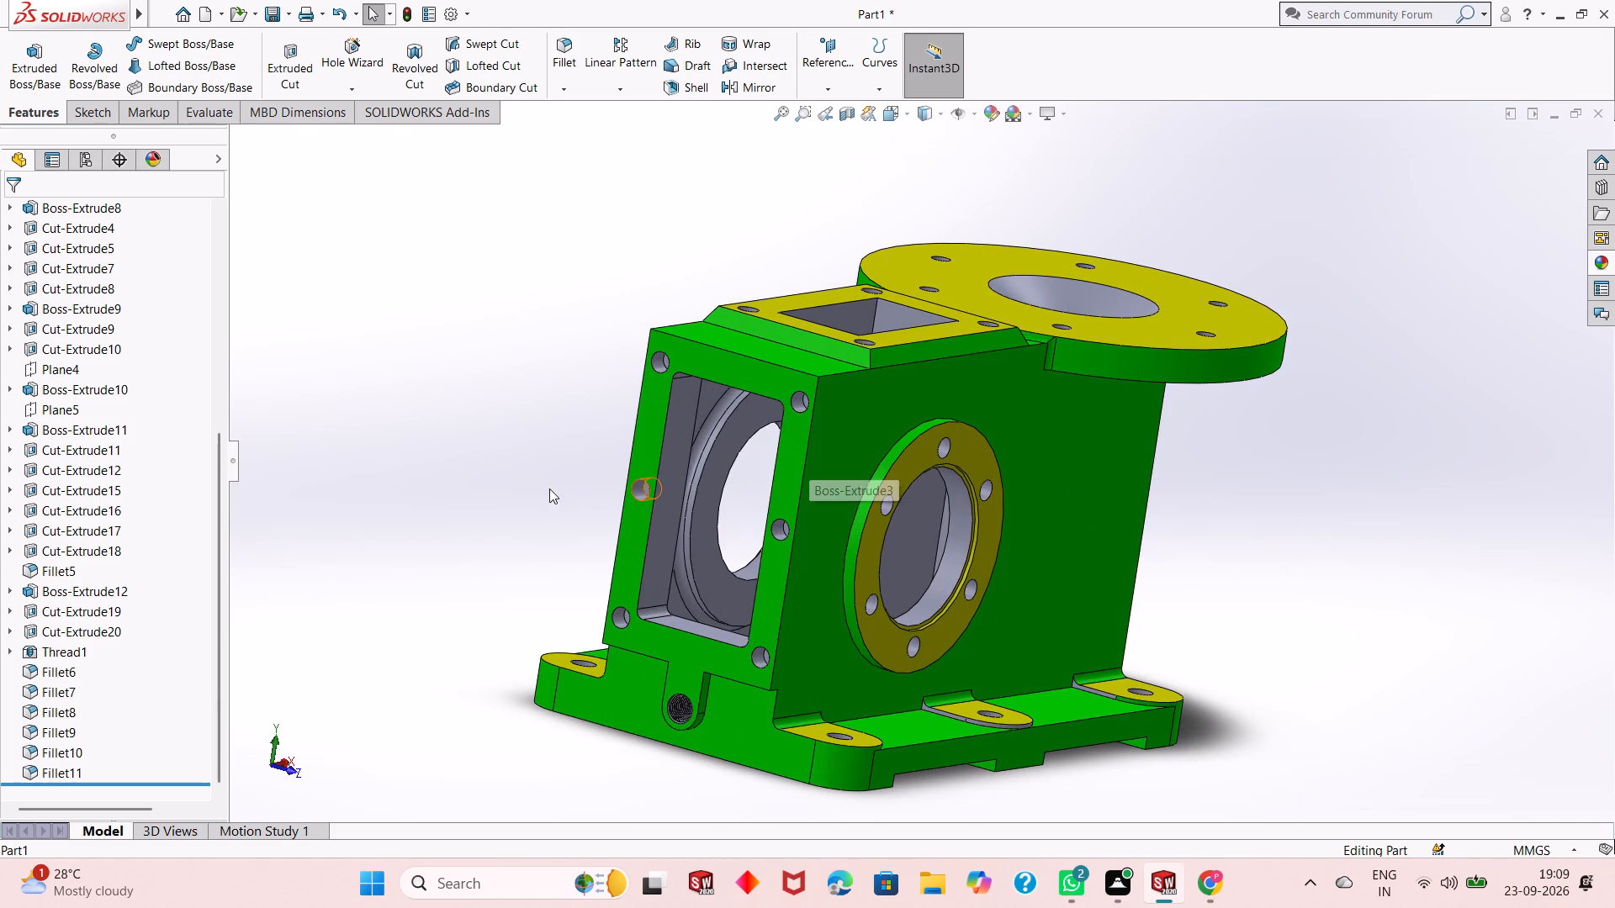
middle_click_drag(548, 488, 630, 410)
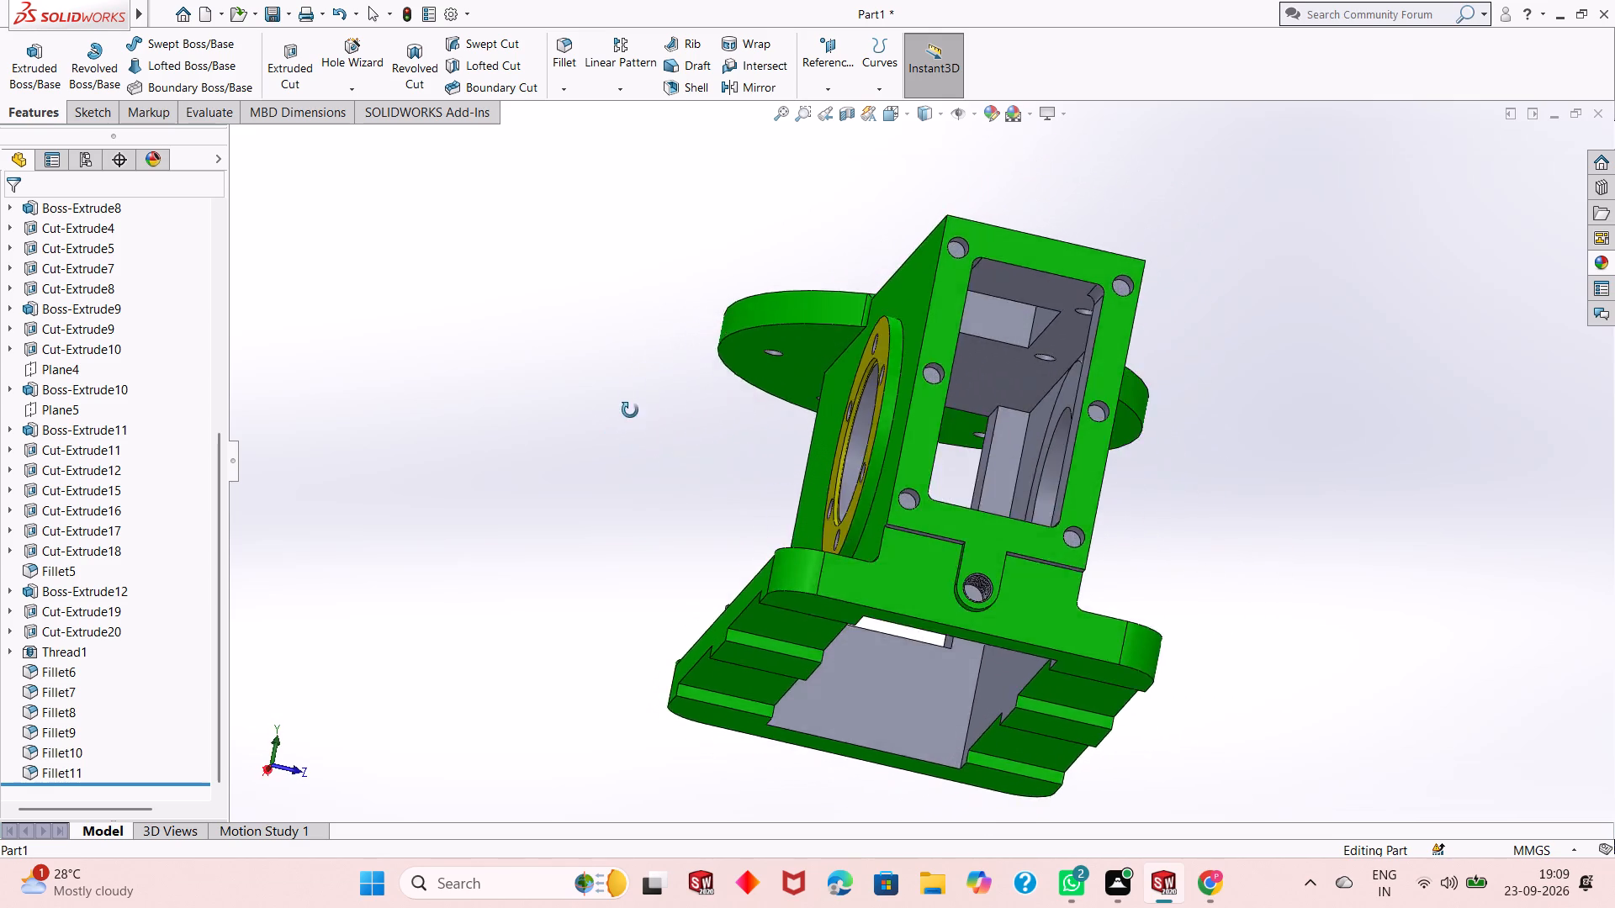
middle_click_drag(630, 410, 835, 369)
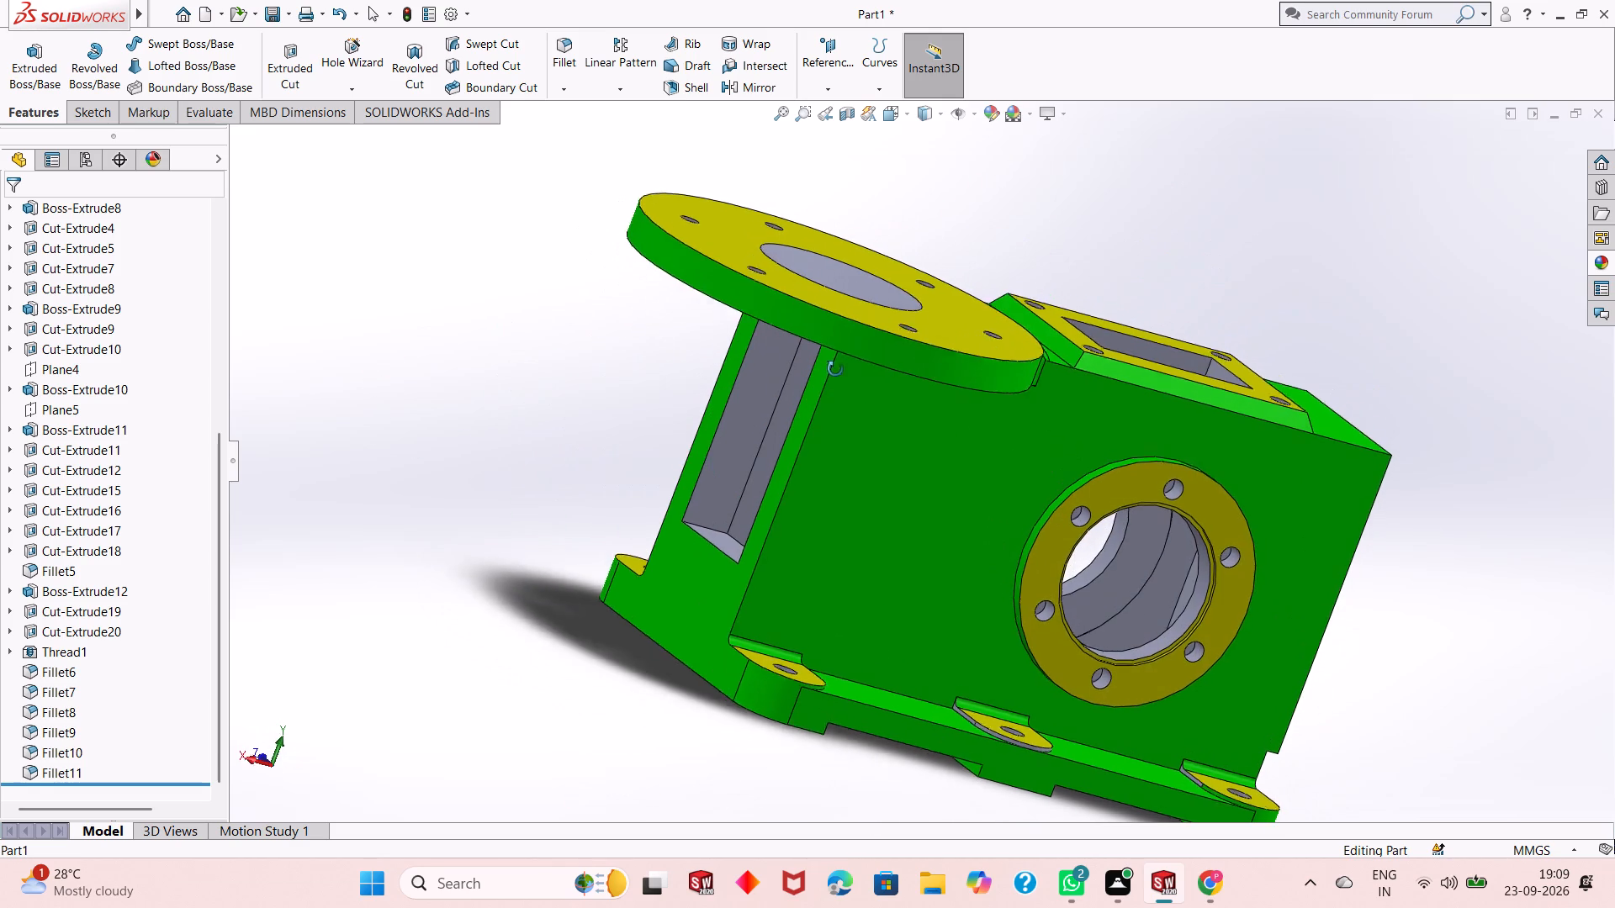
middle_click_drag(835, 369, 836, 362)
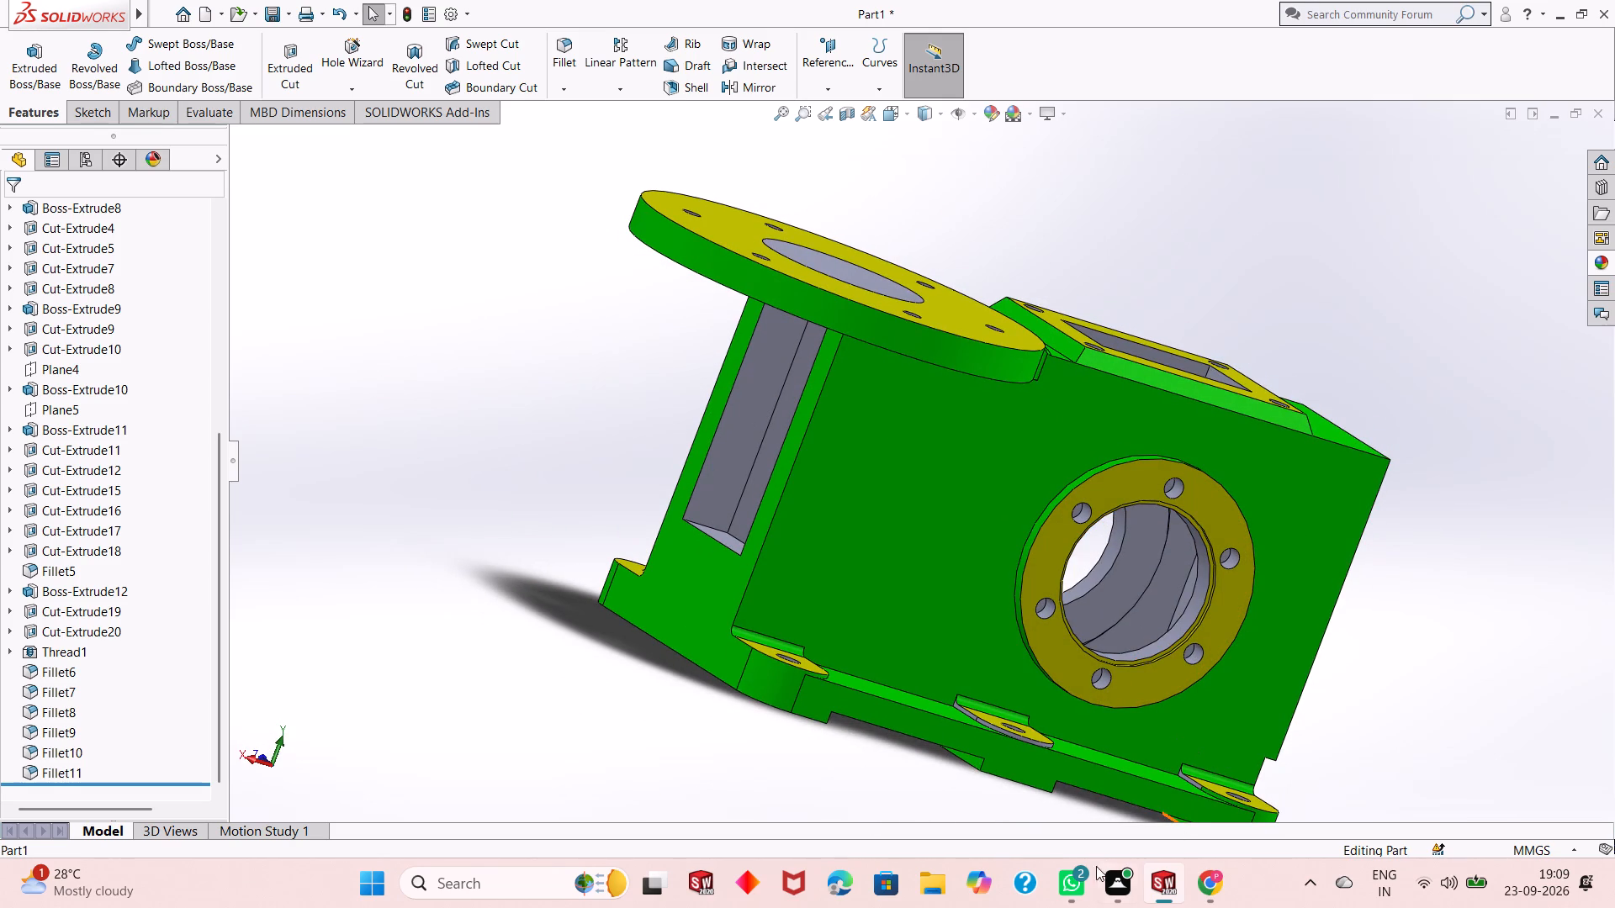
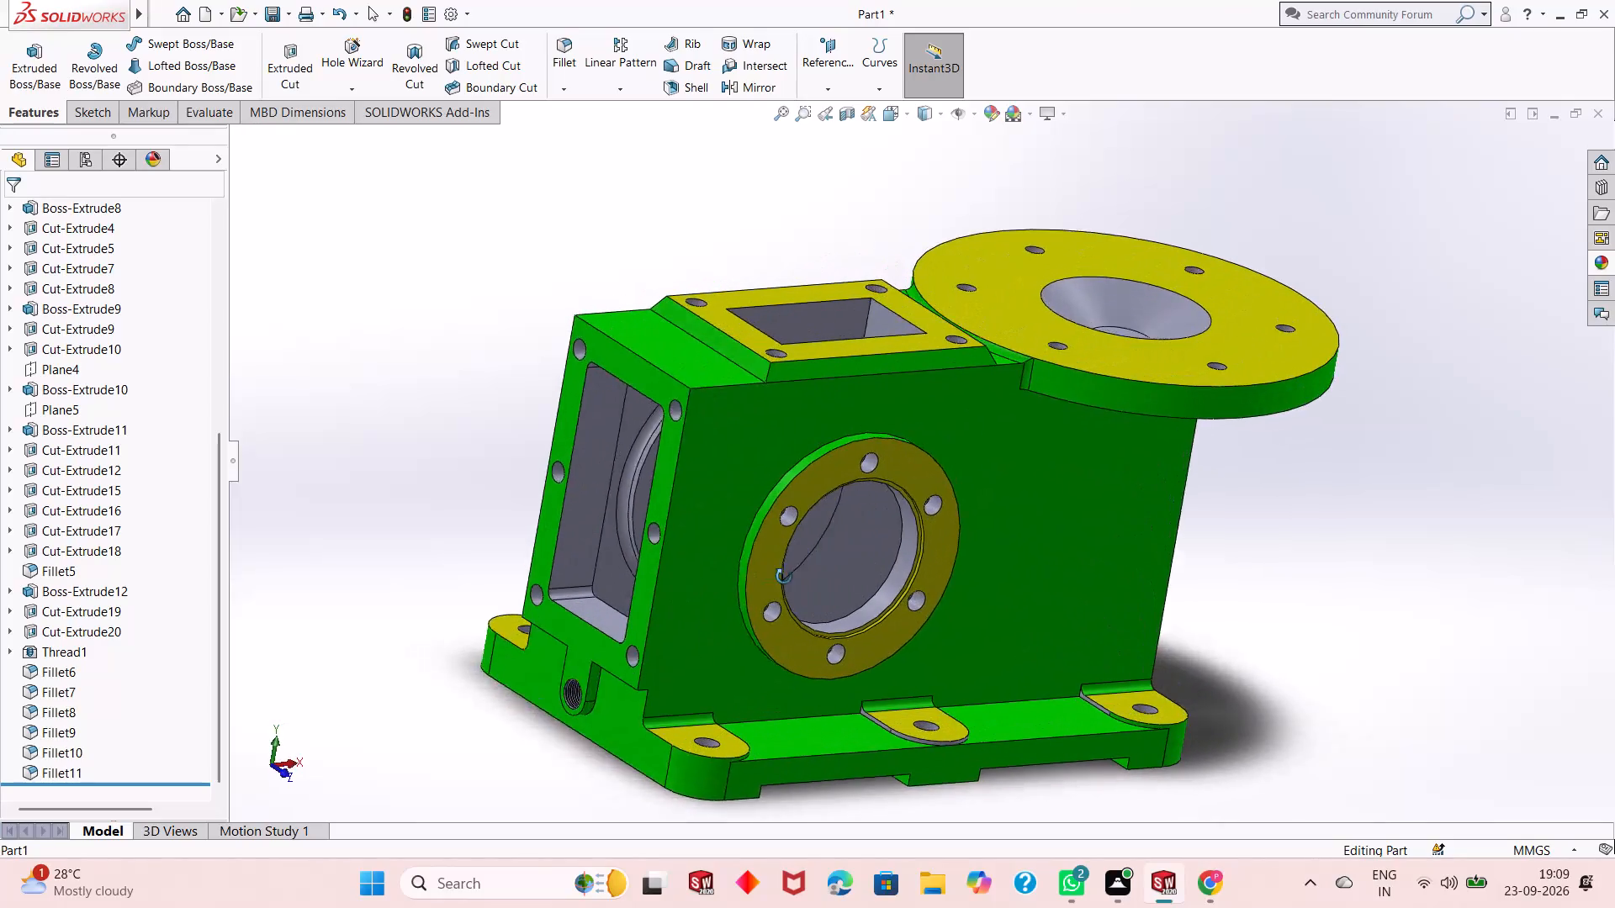
Examine the finished gearbox housing from the front and above, including the side bore flange, rectangular top opening and round top flange.
scroll(857, 373, "down", 2)
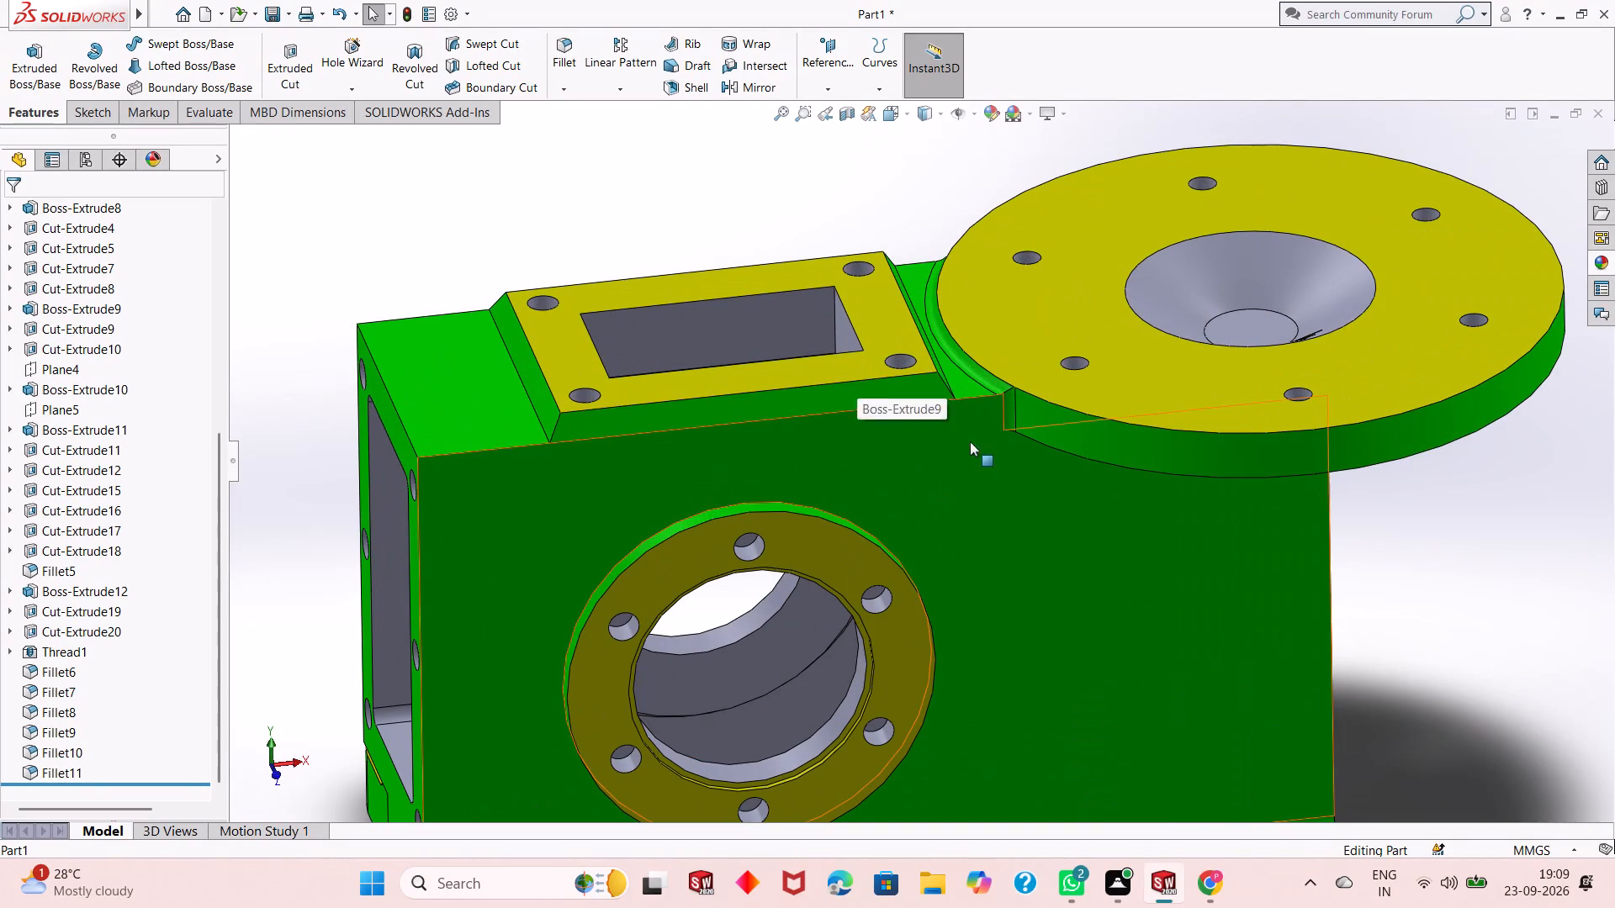
scroll(1033, 552, "up", 2)
scroll(930, 546, "up", 1)
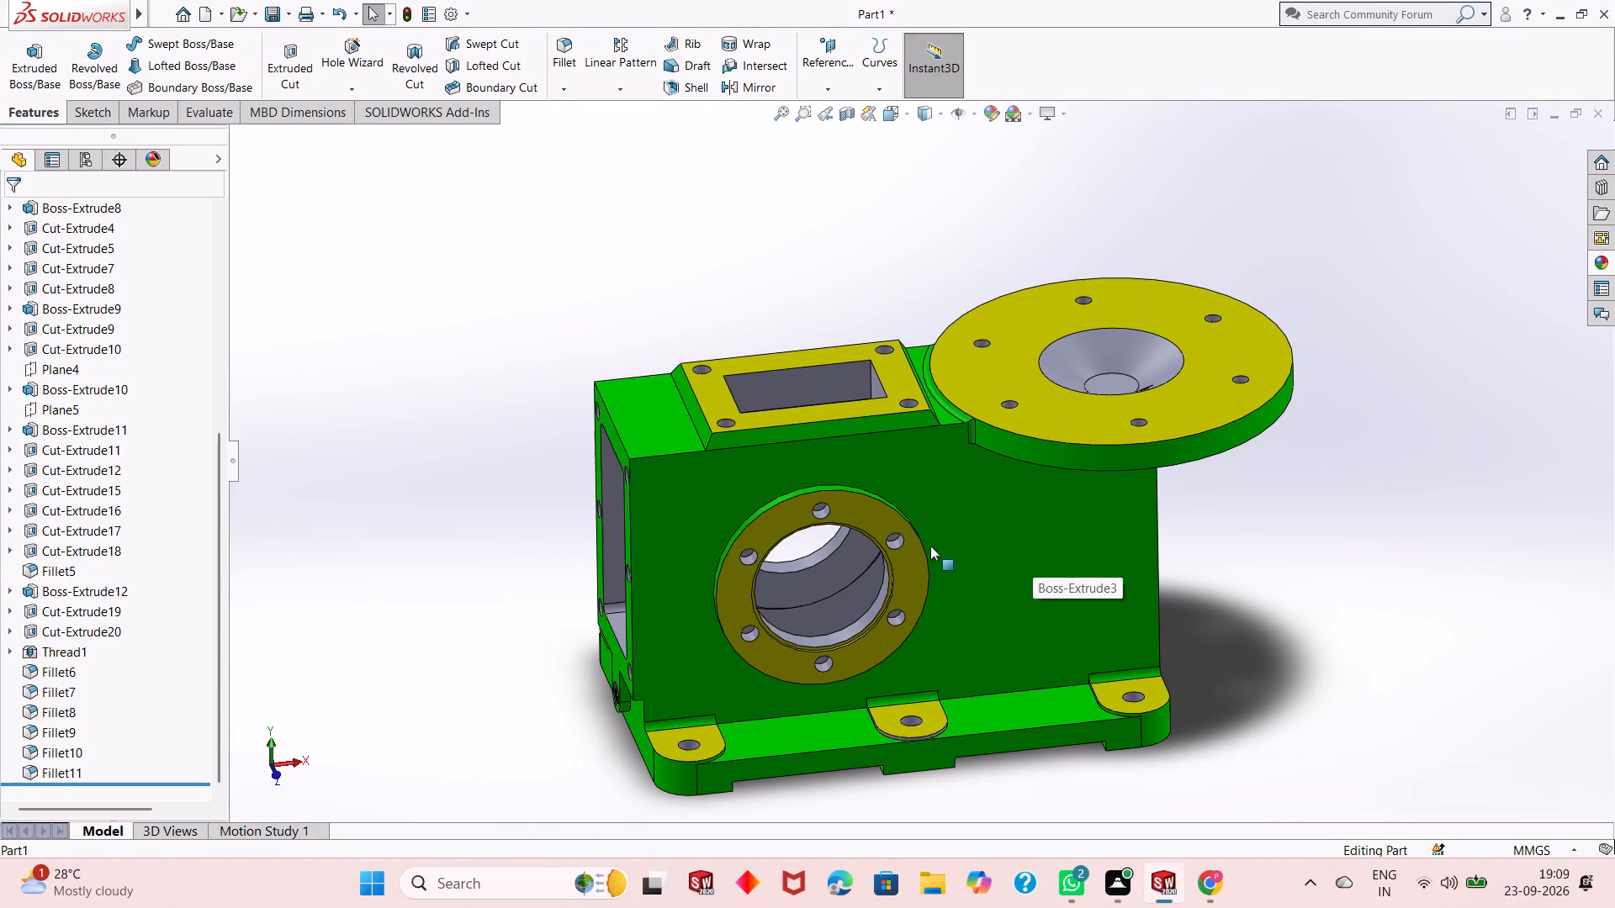
middle_click_drag(941, 626, 958, 514)
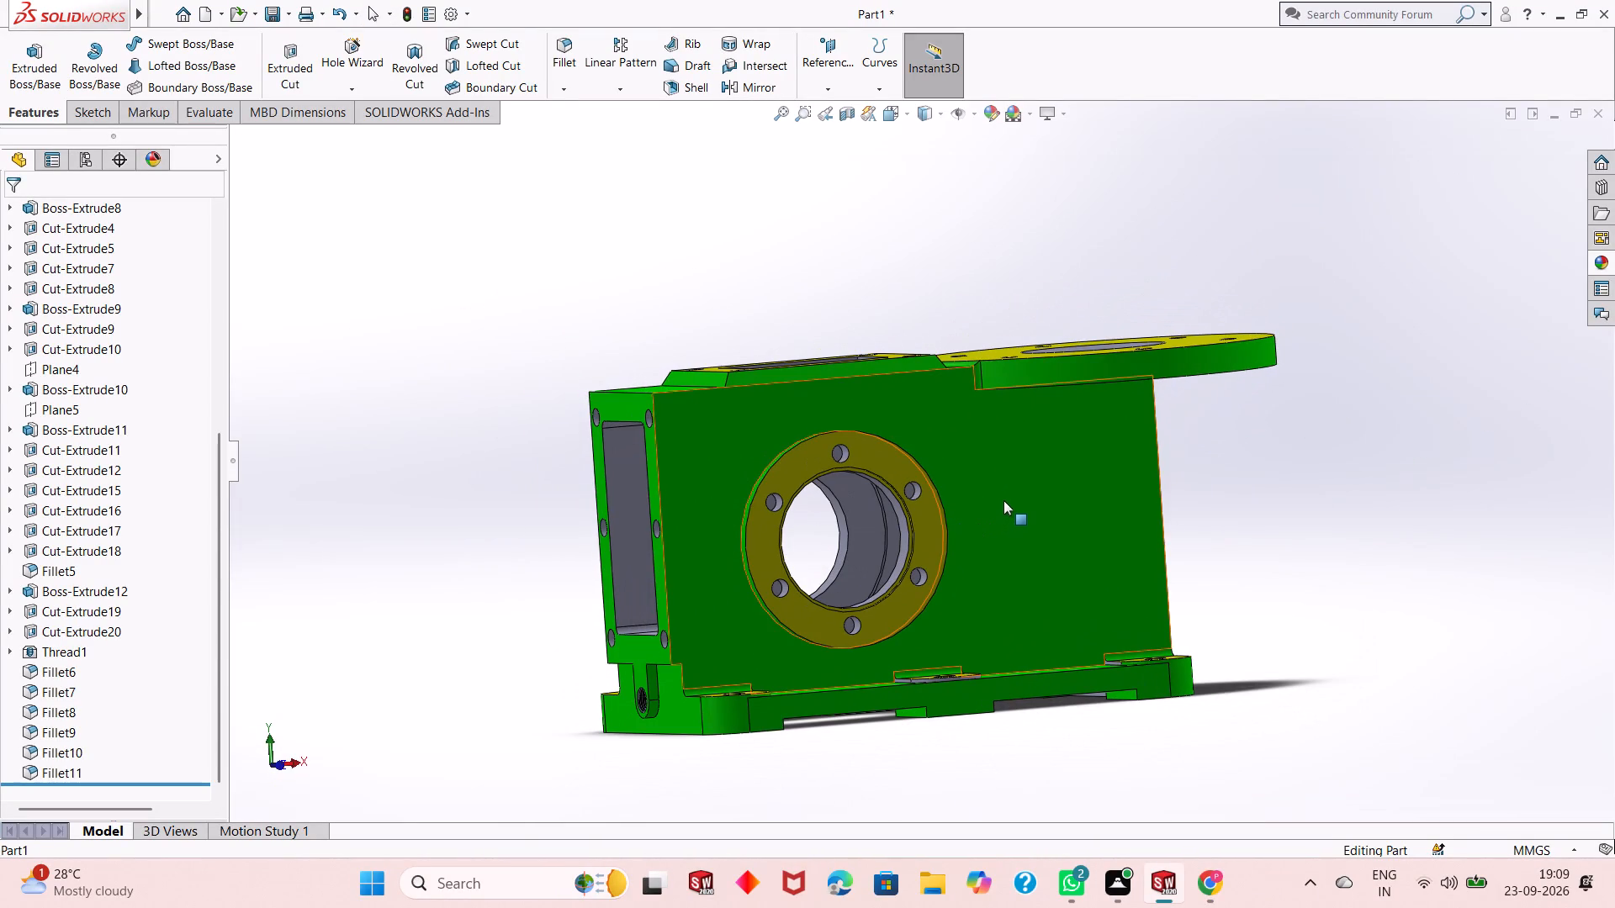
scroll(973, 516, "down", 3)
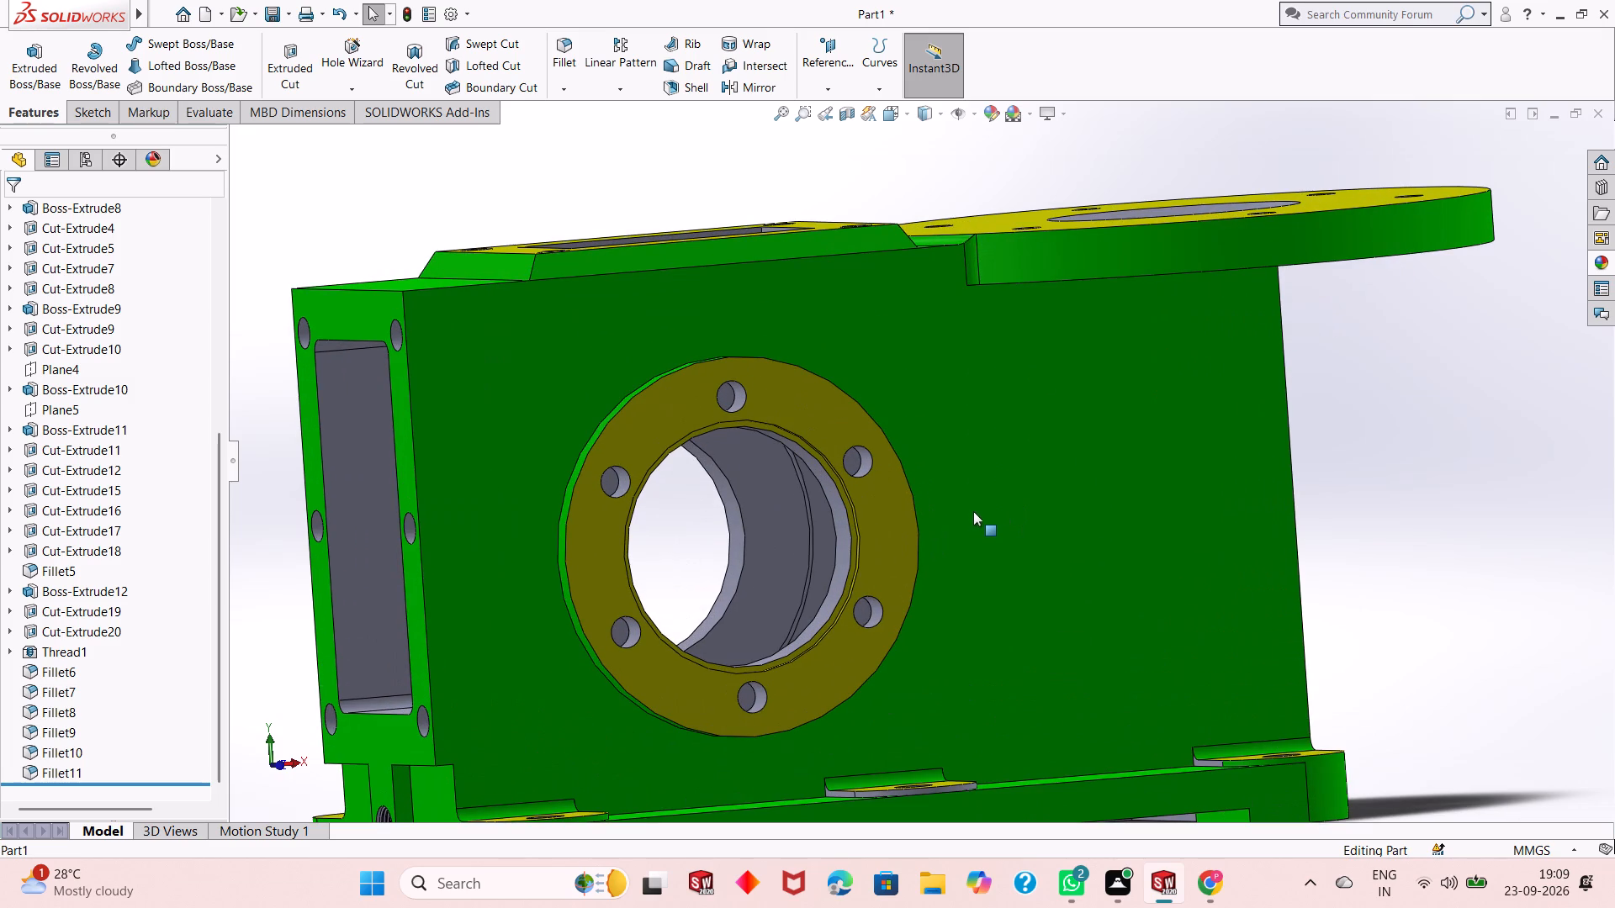
middle_click_drag(946, 481, 960, 518)
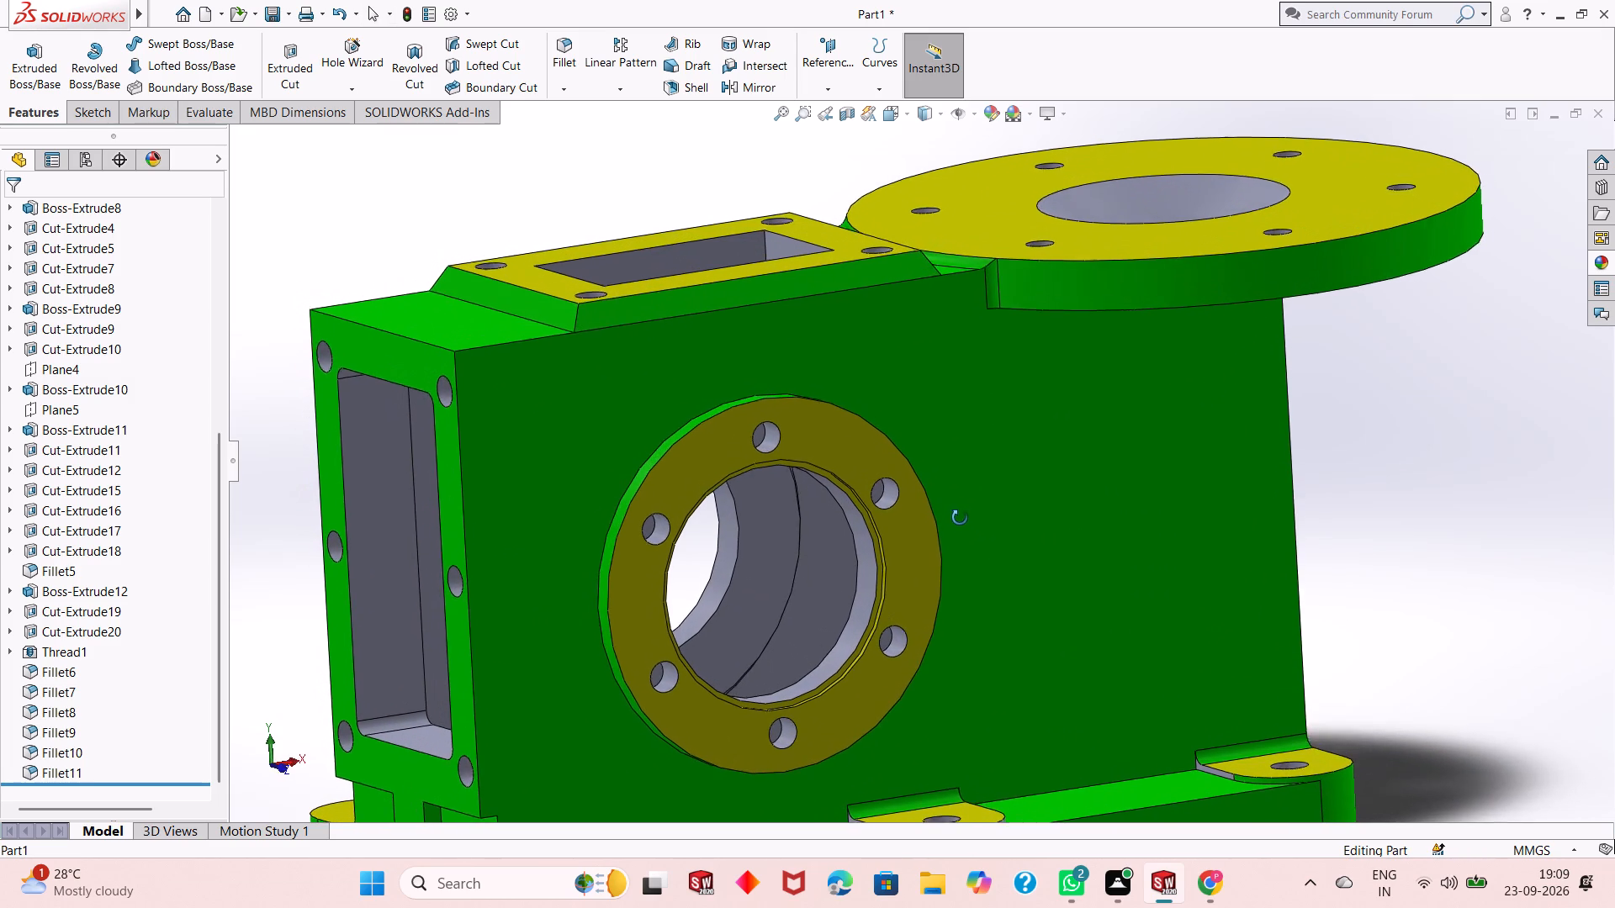
middle_click_drag(960, 518, 962, 525)
scroll(955, 524, "up", 1)
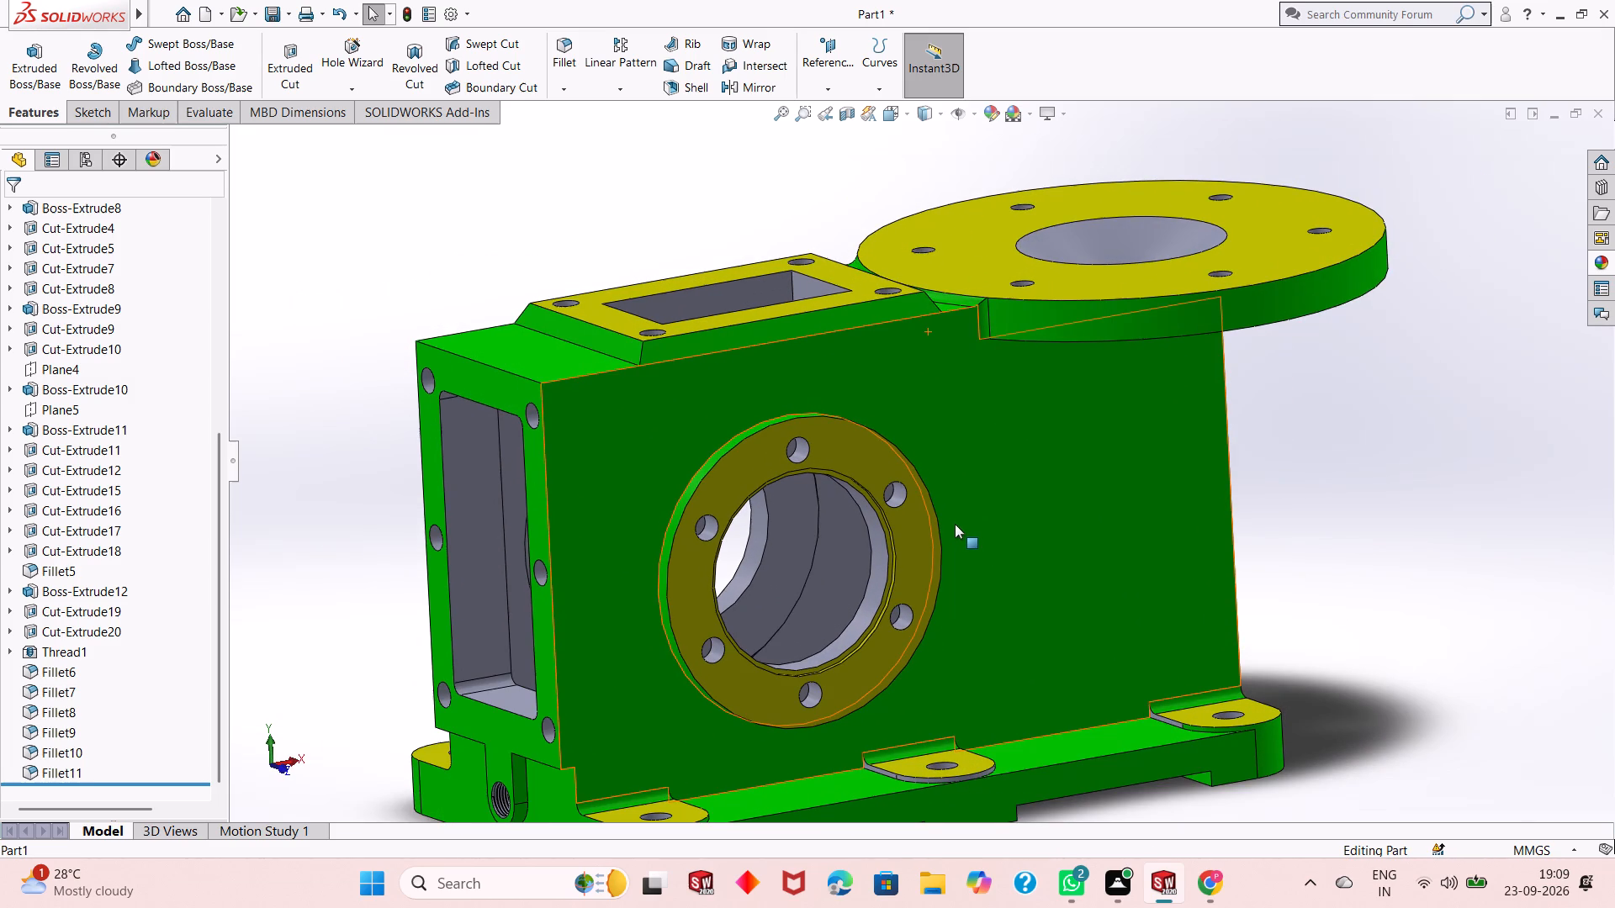
scroll(955, 524, "up", 2)
scroll(960, 508, "down", 2)
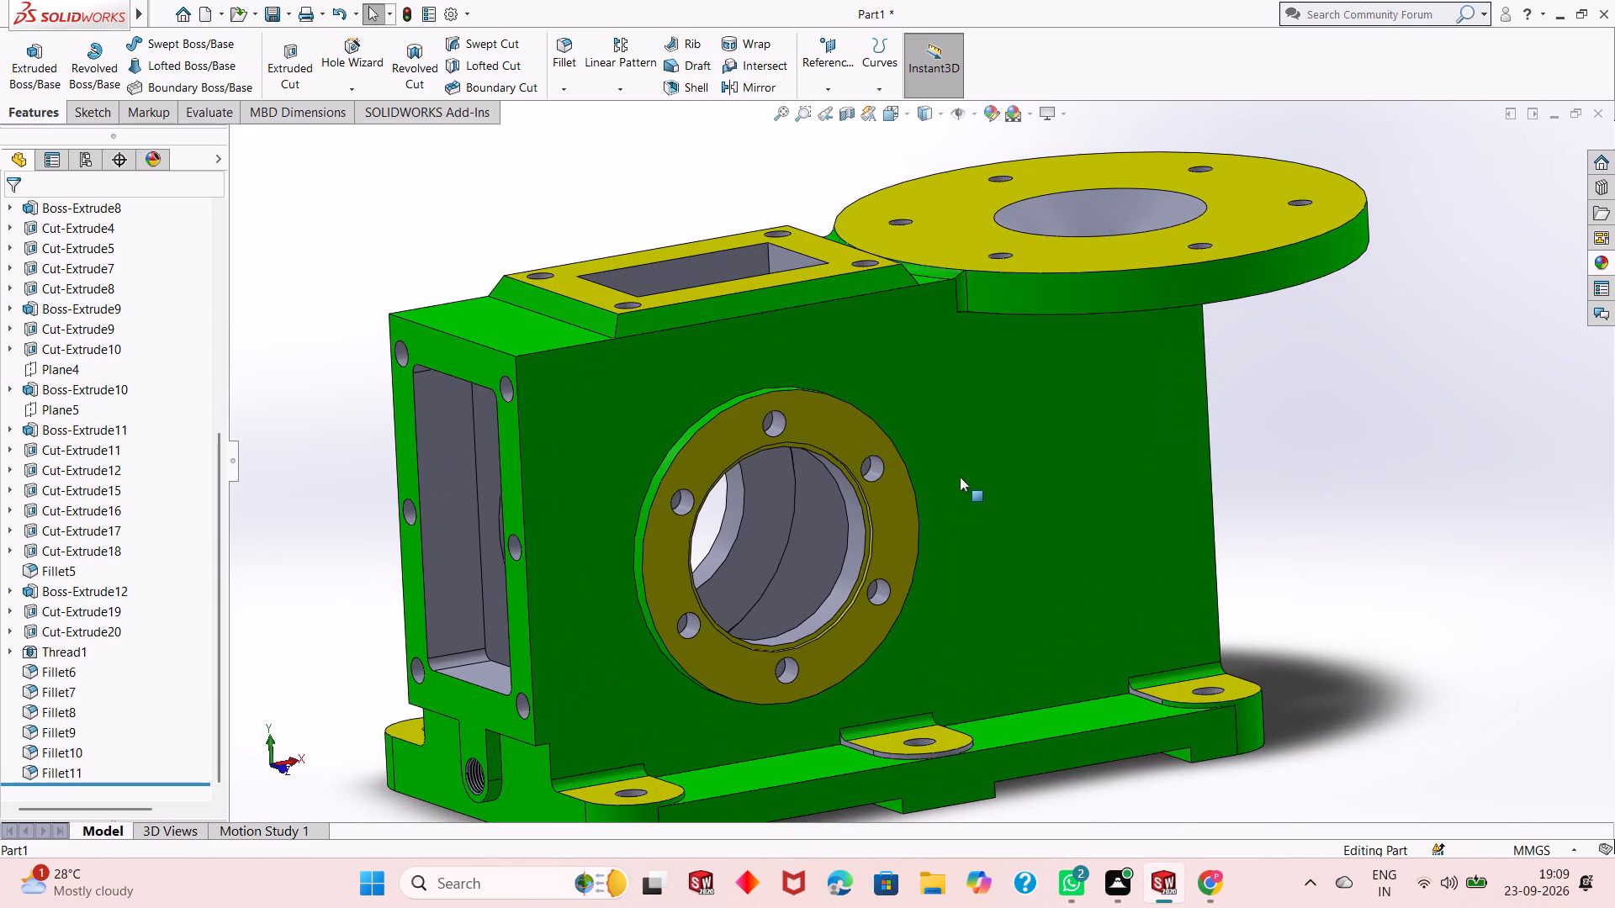
scroll(960, 477, "up", 1)
middle_click_drag(972, 523, 1015, 480)
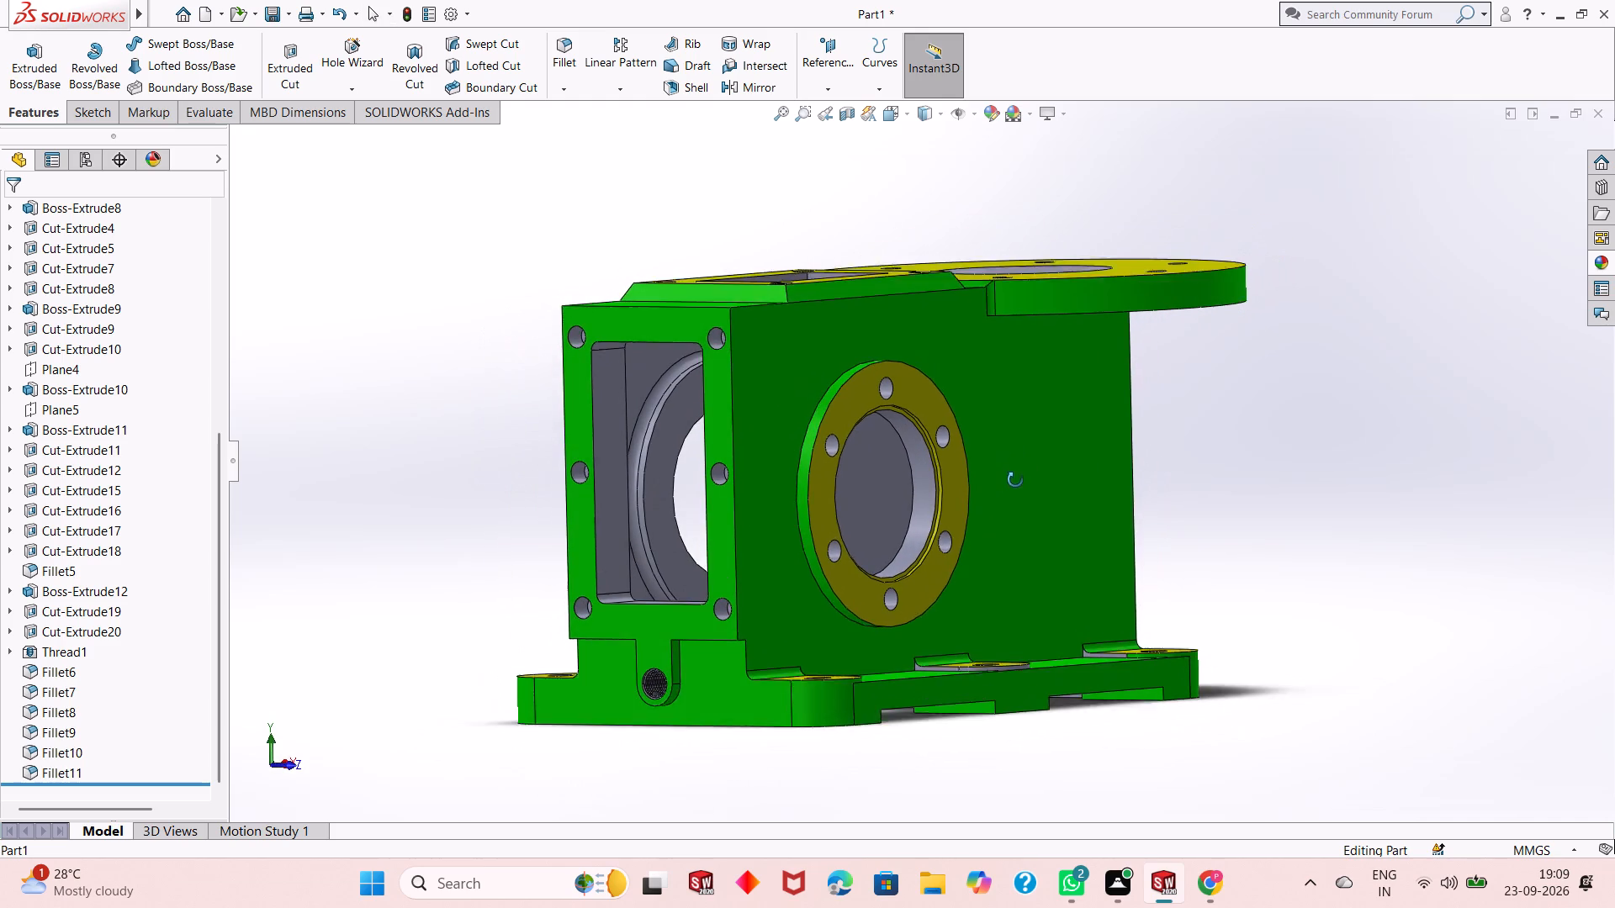
middle_click_drag(1015, 480, 1017, 488)
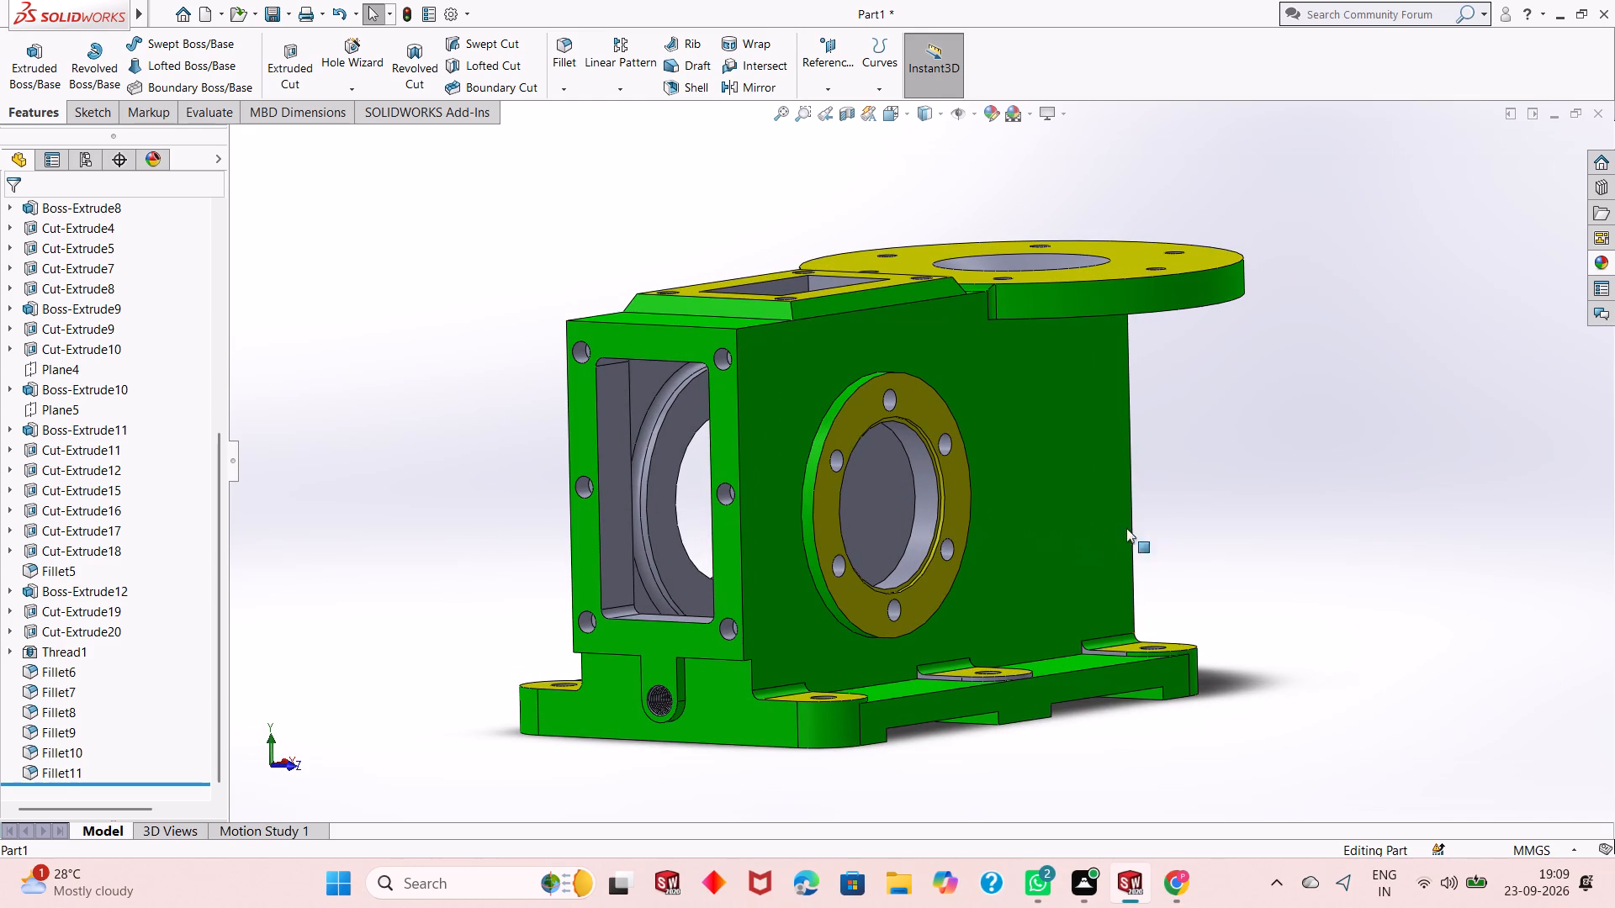
middle_click_drag(1163, 454, 1150, 490)
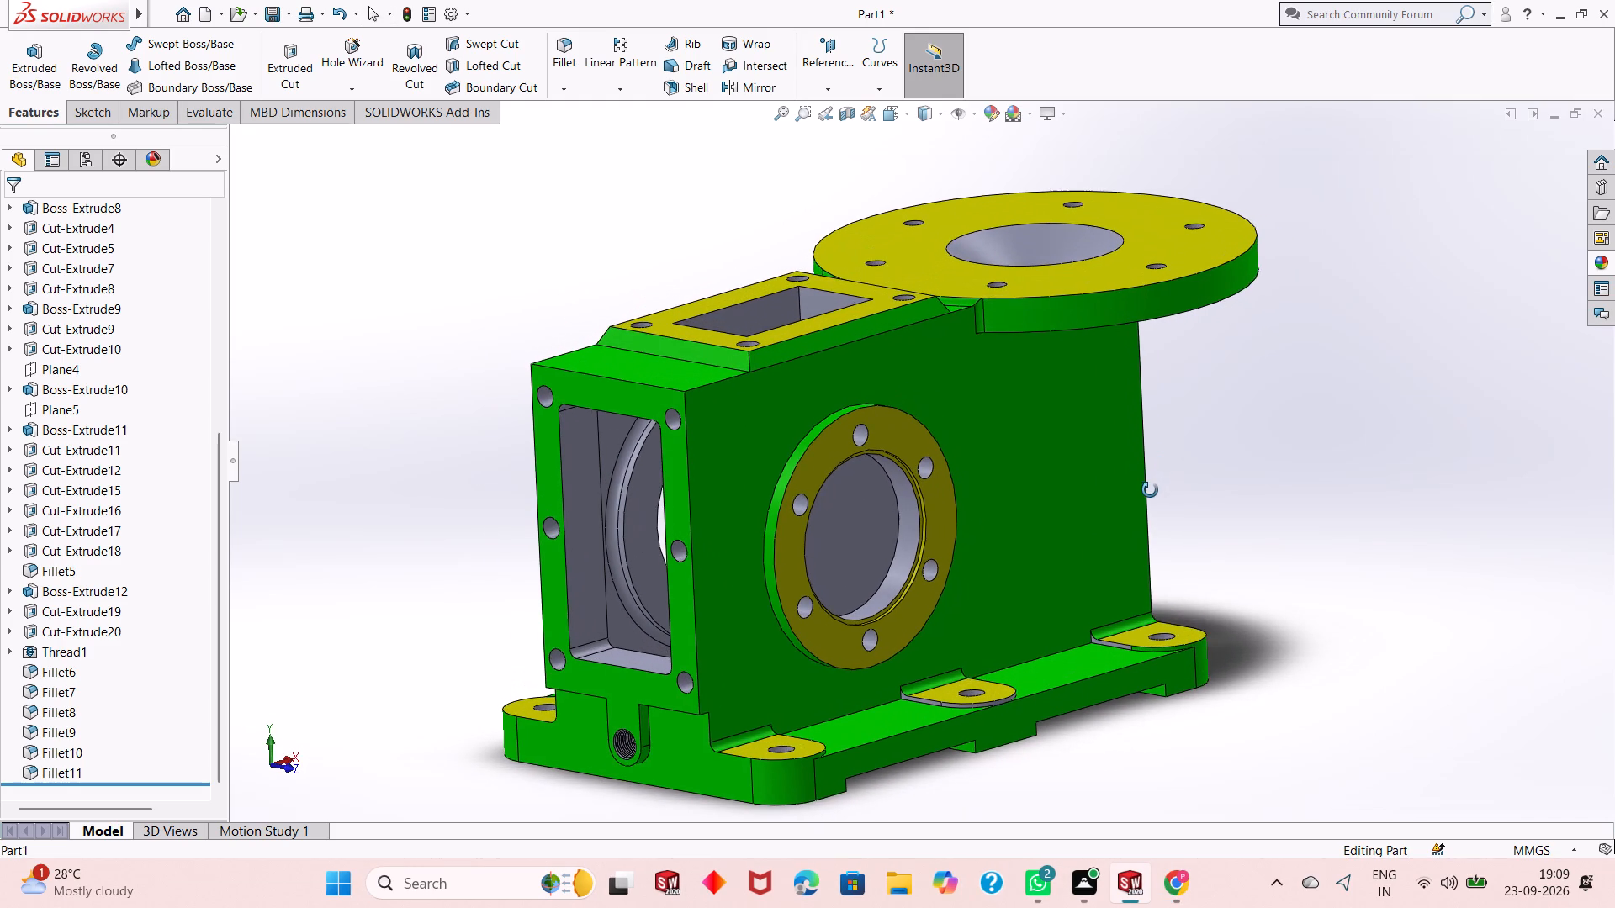
middle_click_drag(1150, 490, 1098, 562)
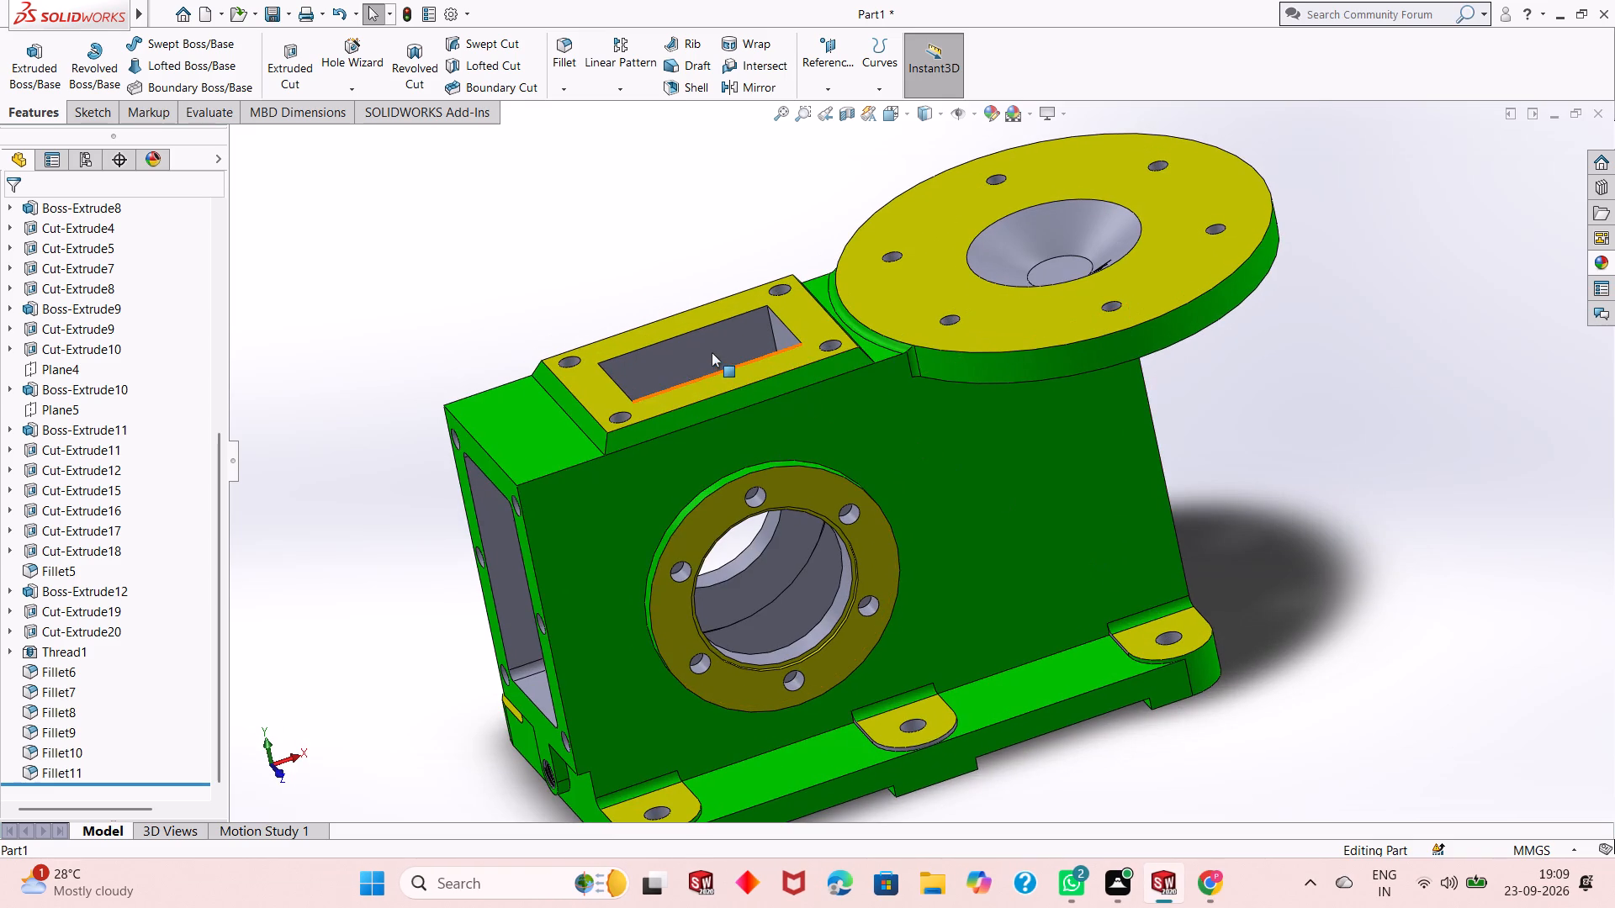
scroll(712, 352, "down", 1)
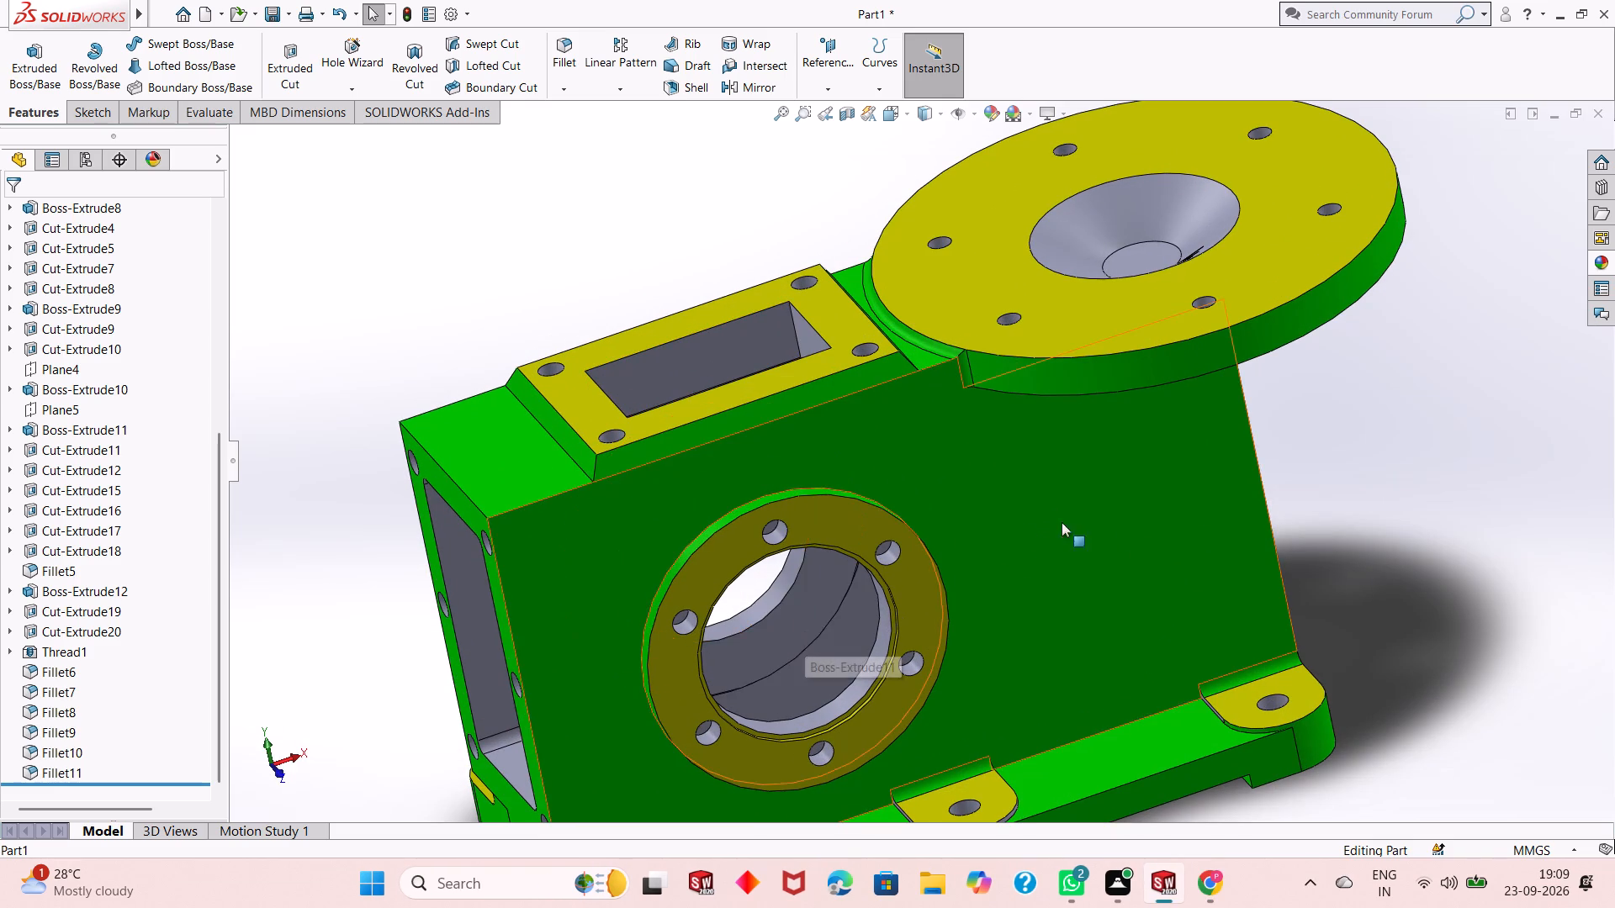
scroll(1009, 537, "up", 3)
Inspect the housing's underside, base feet and threaded drain hole from below and from the open end.
middle_click_drag(623, 714, 627, 613)
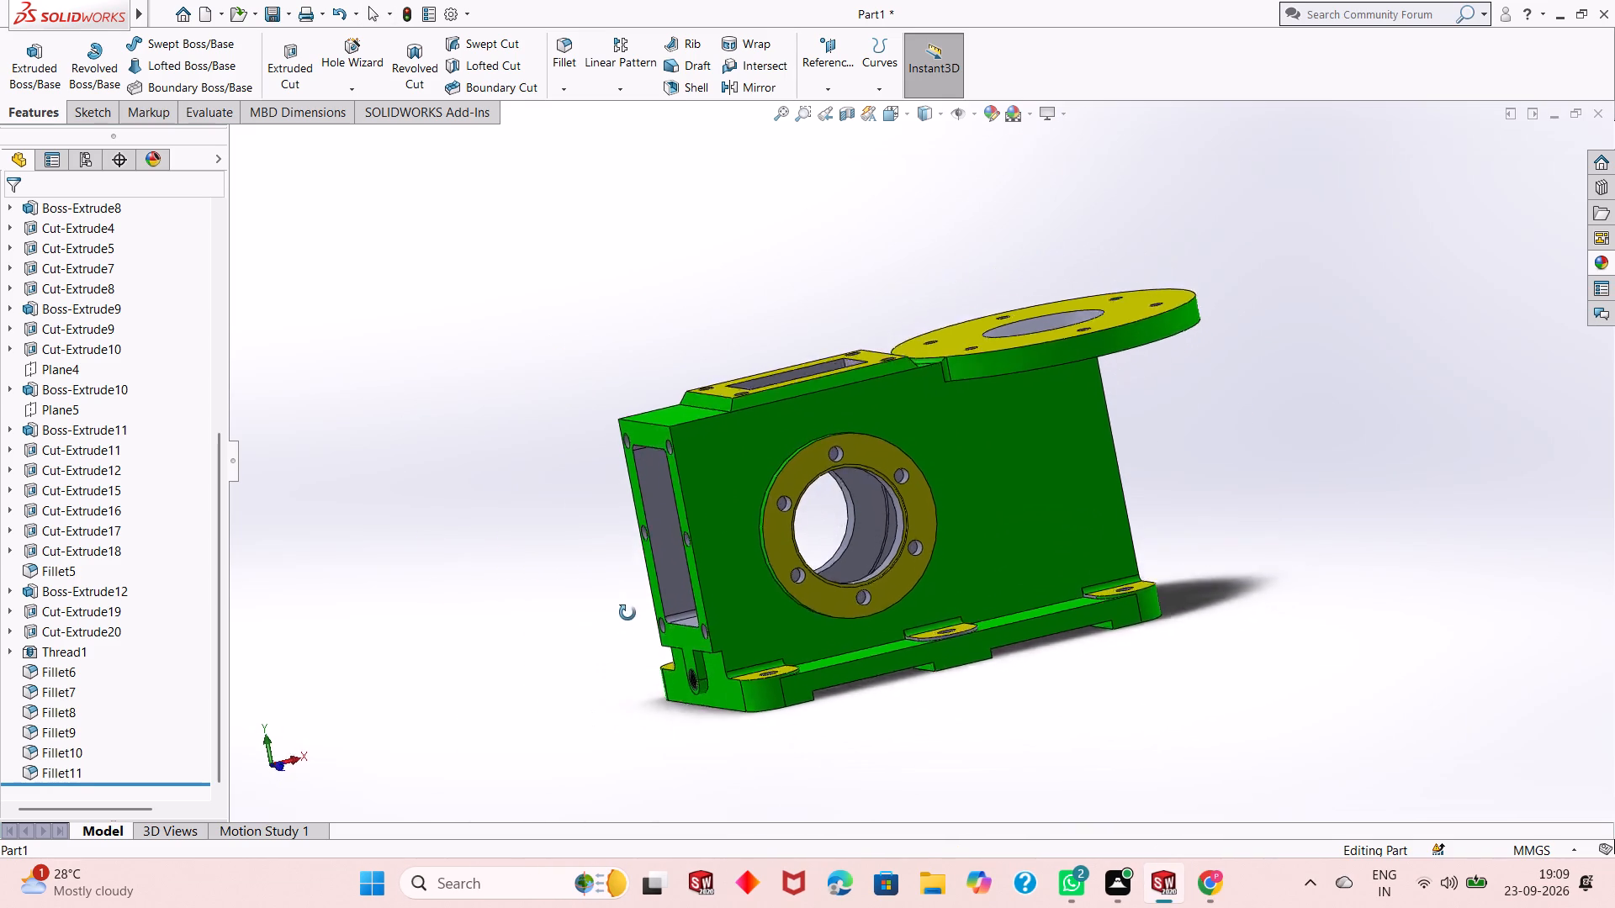
middle_click_drag(627, 613, 733, 406)
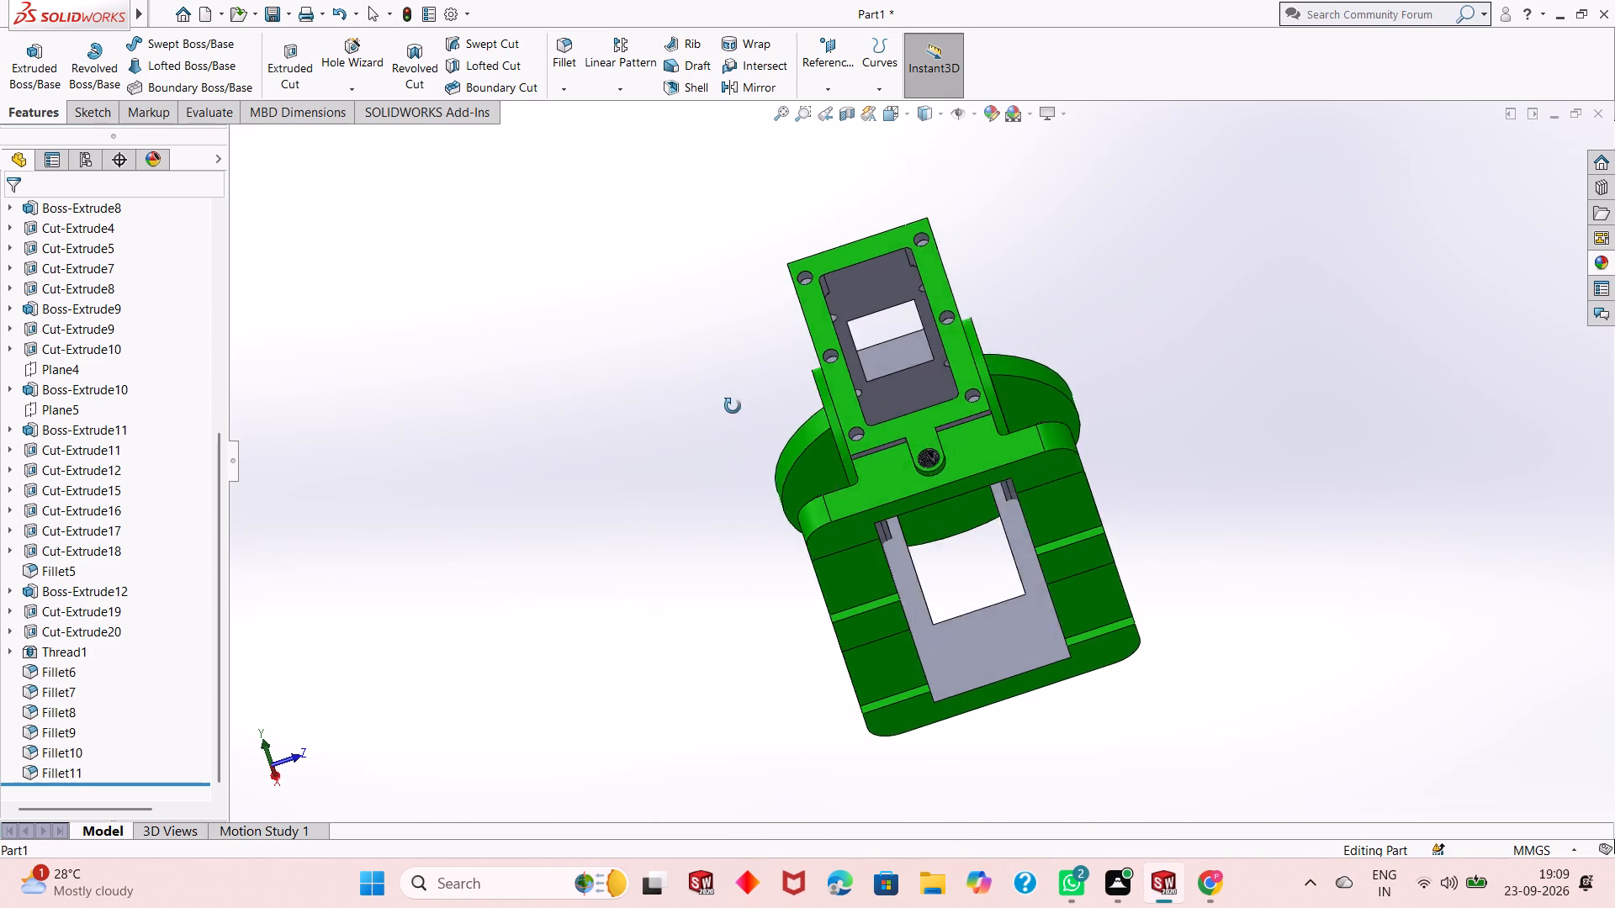
middle_click_drag(733, 406, 669, 600)
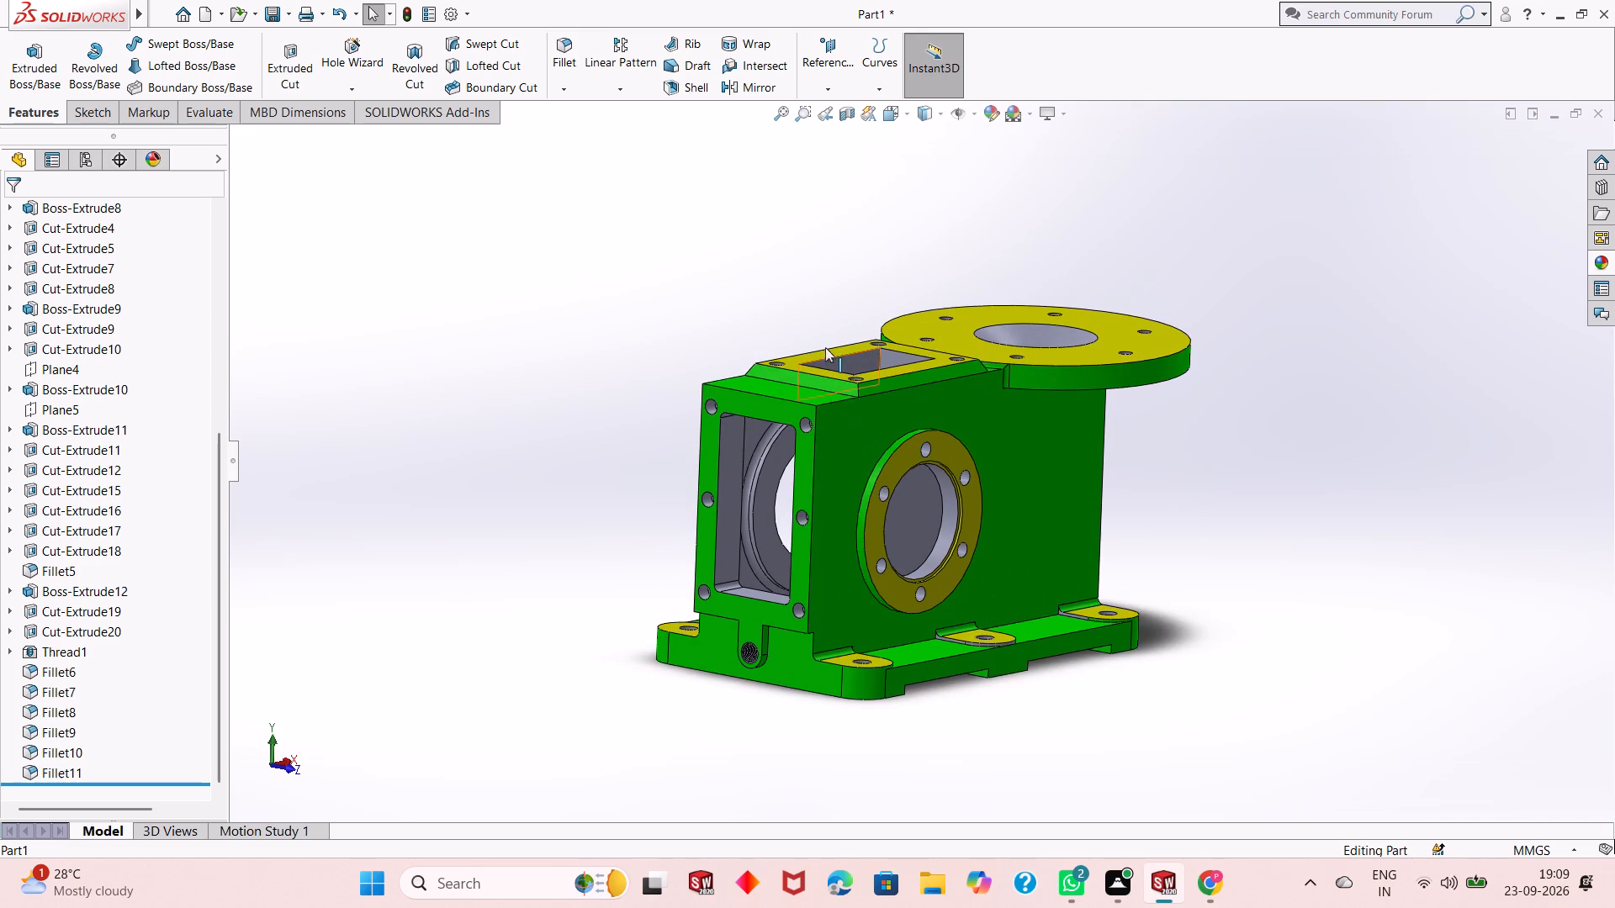
scroll(814, 282, "down", 2)
scroll(927, 665, "up", 1)
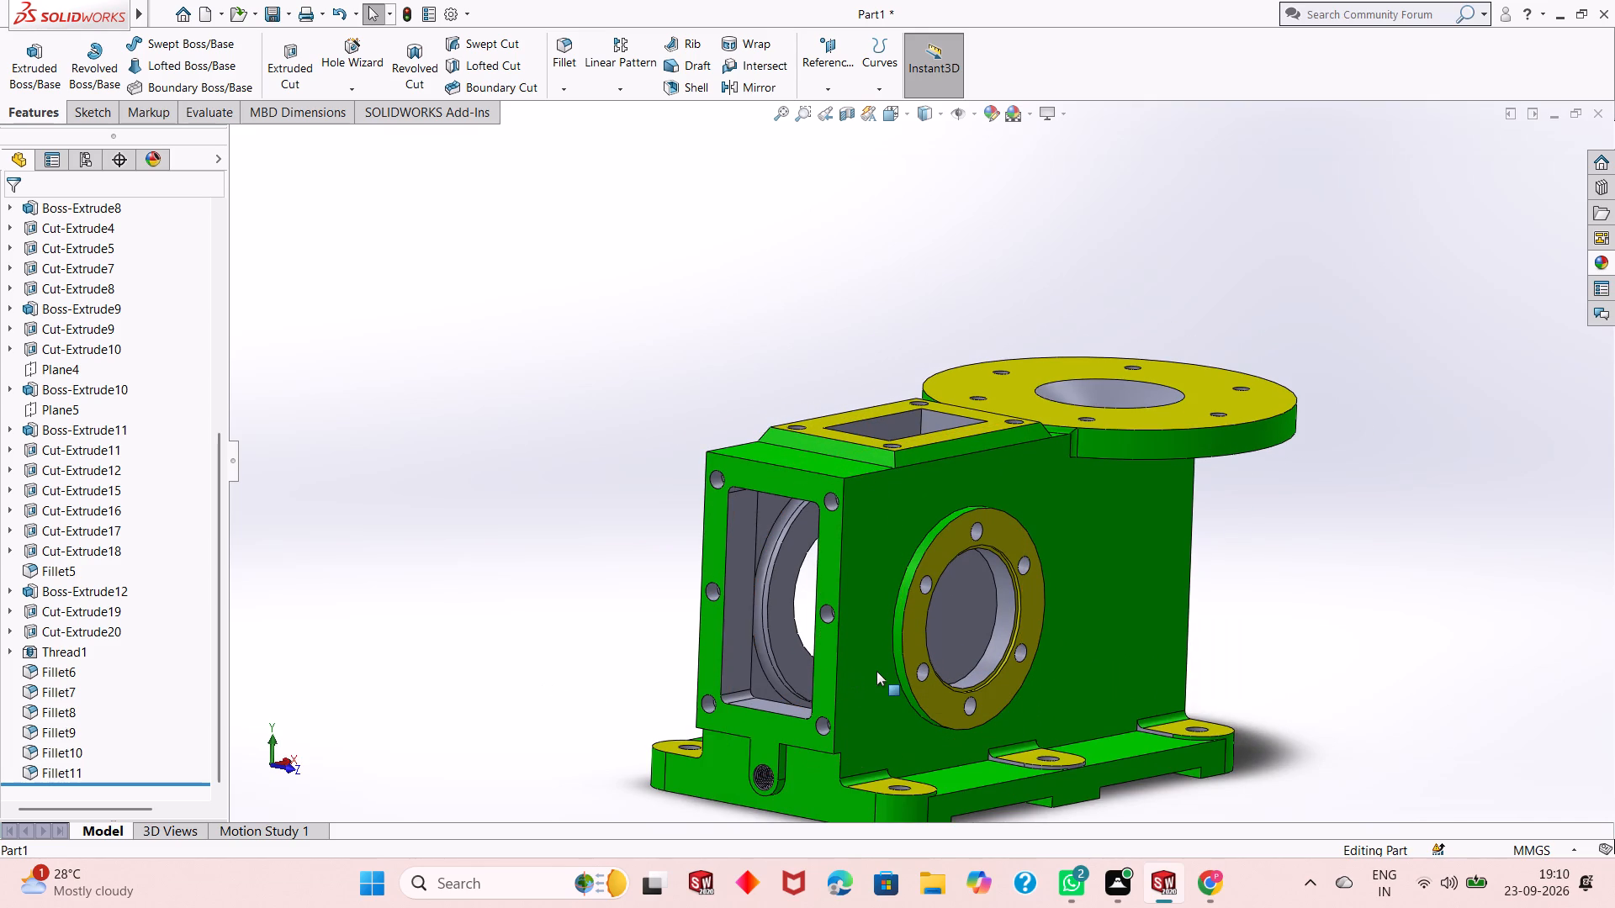
scroll(537, 658, "up", 2)
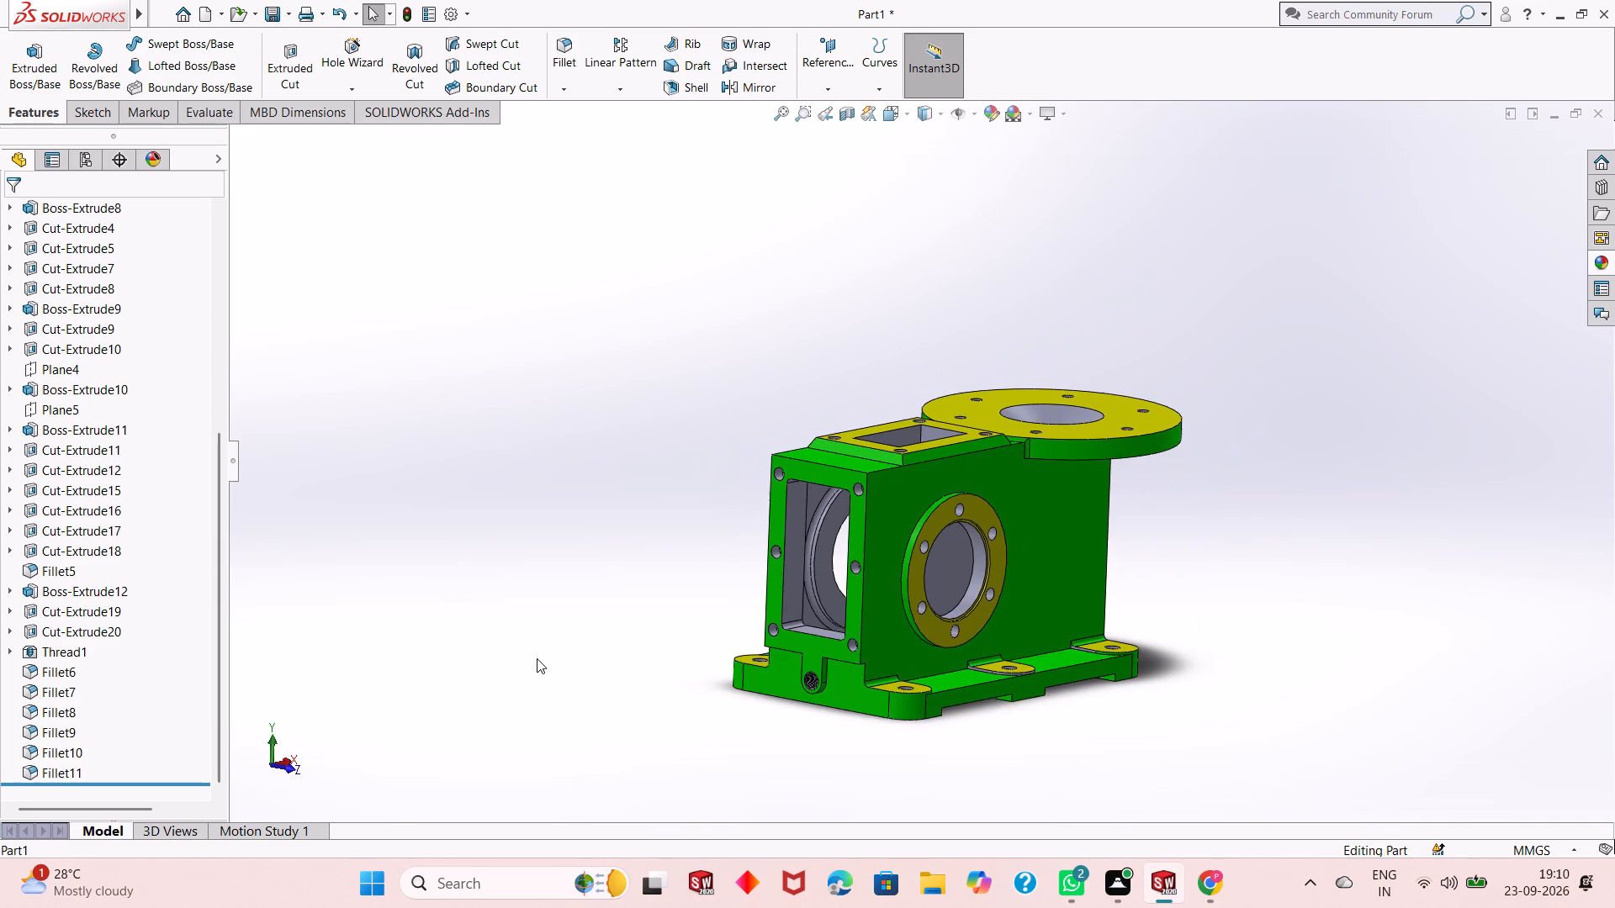
scroll(1067, 558, "down", 2)
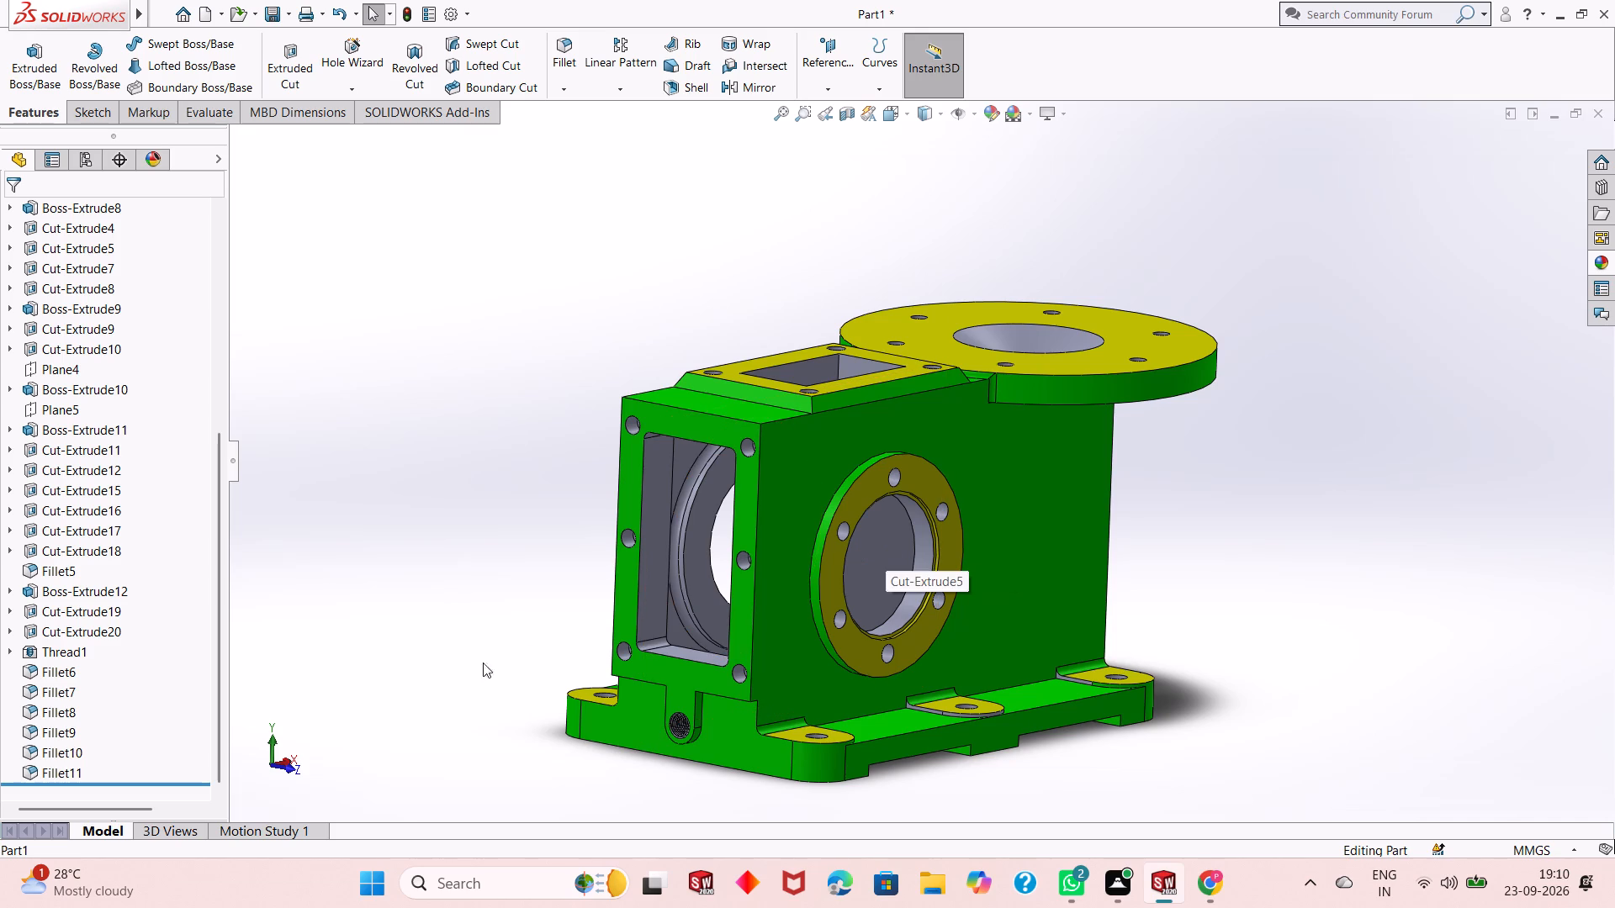
middle_click_drag(472, 673, 553, 446)
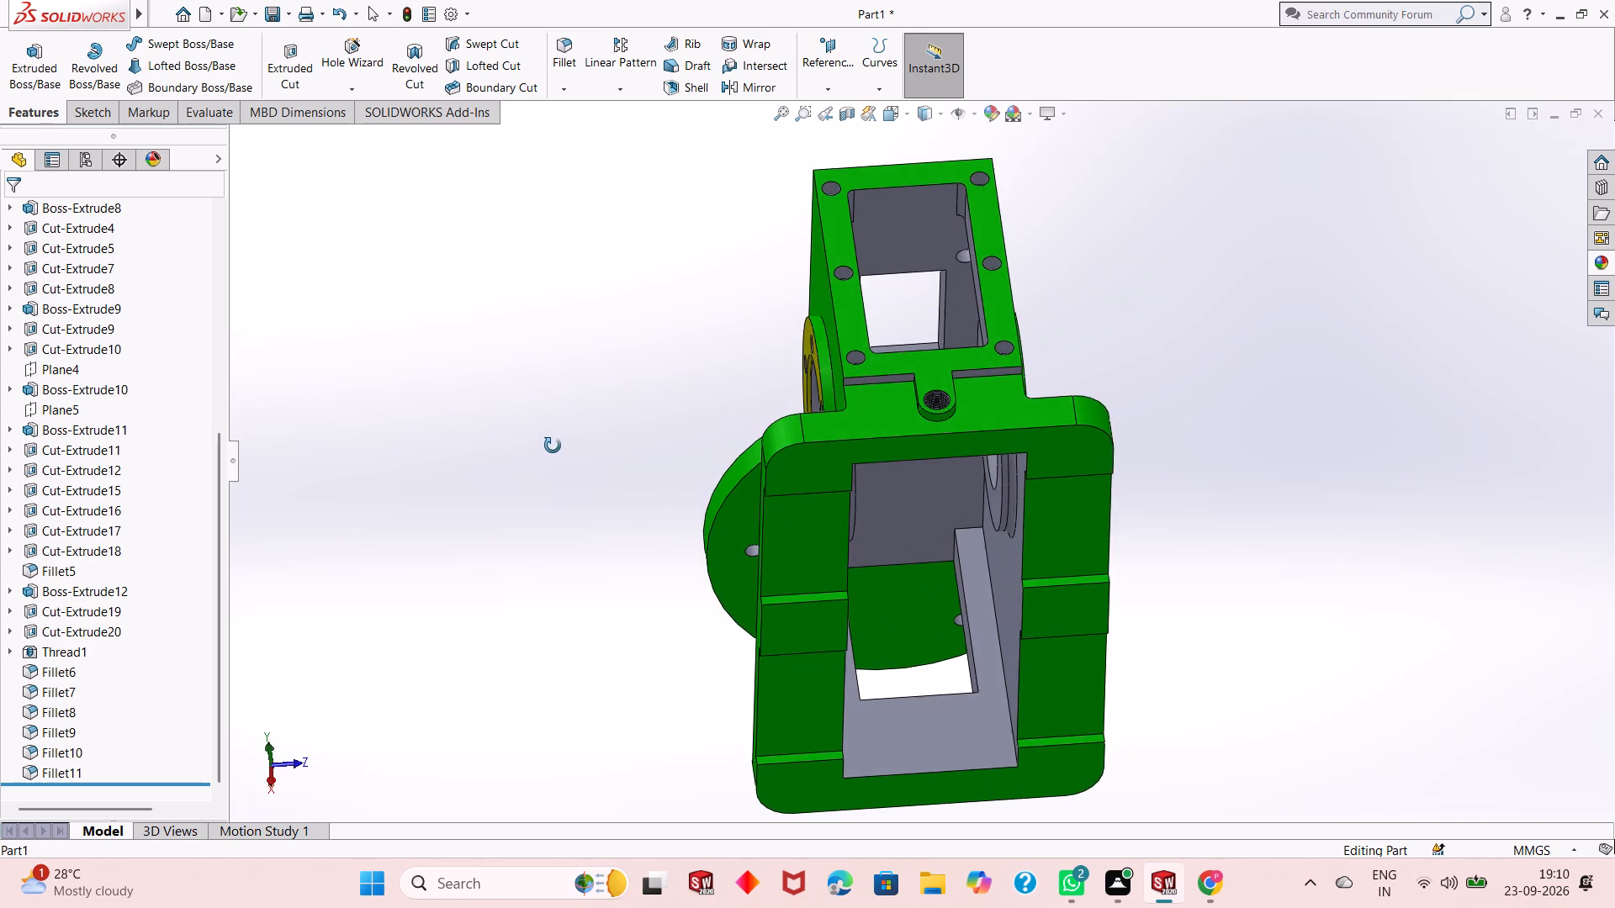
middle_click_drag(553, 446, 499, 647)
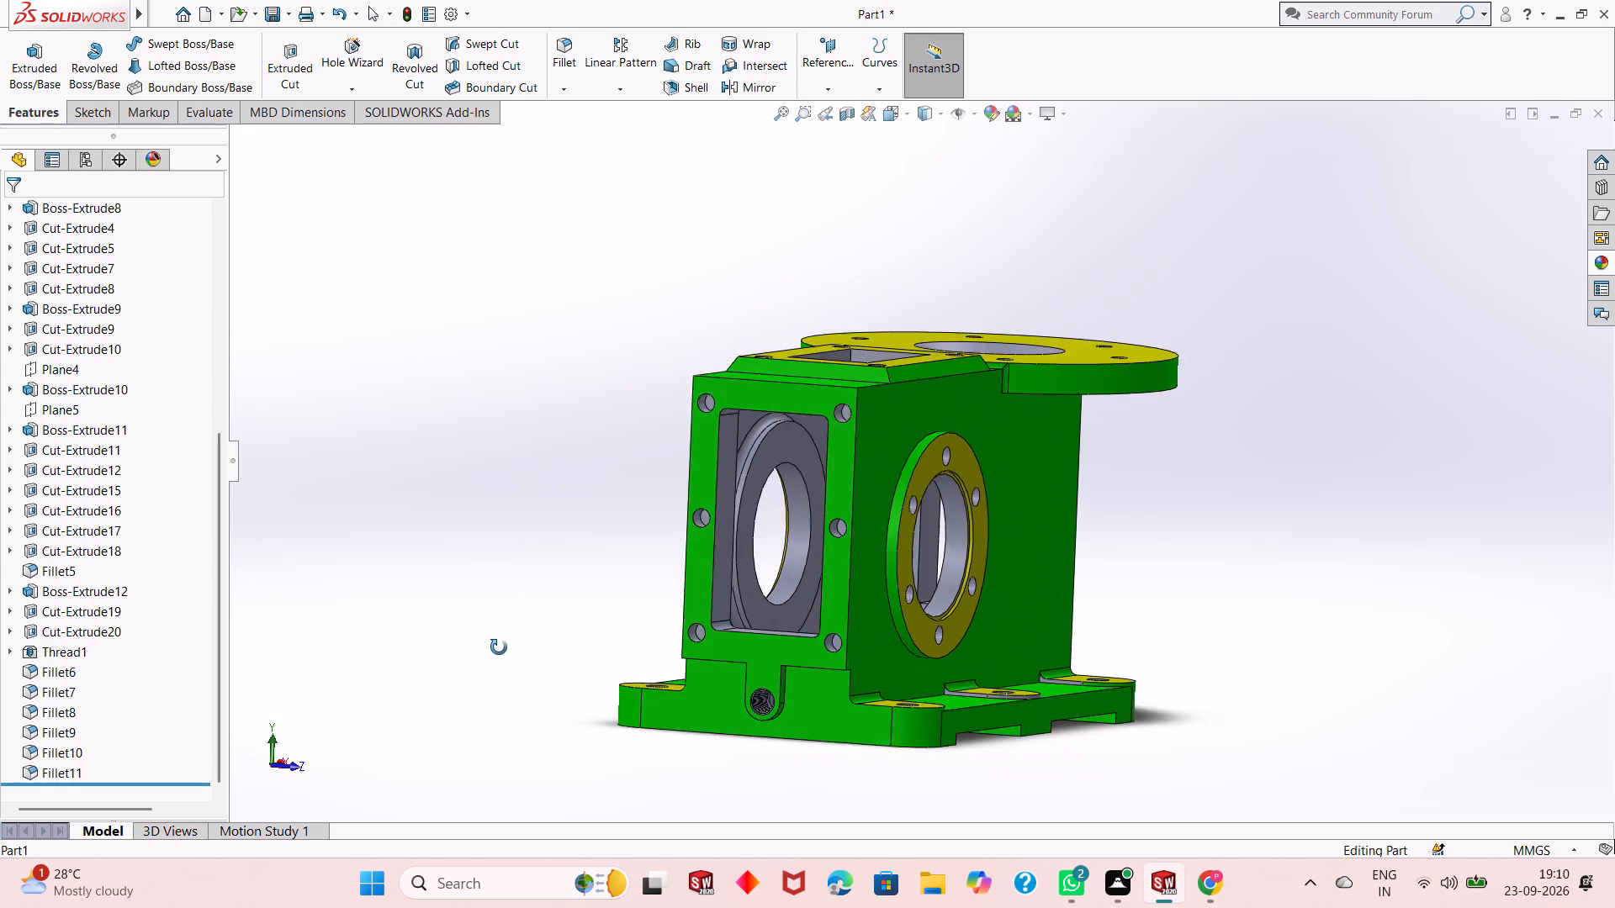
middle_click_drag(499, 647, 425, 747)
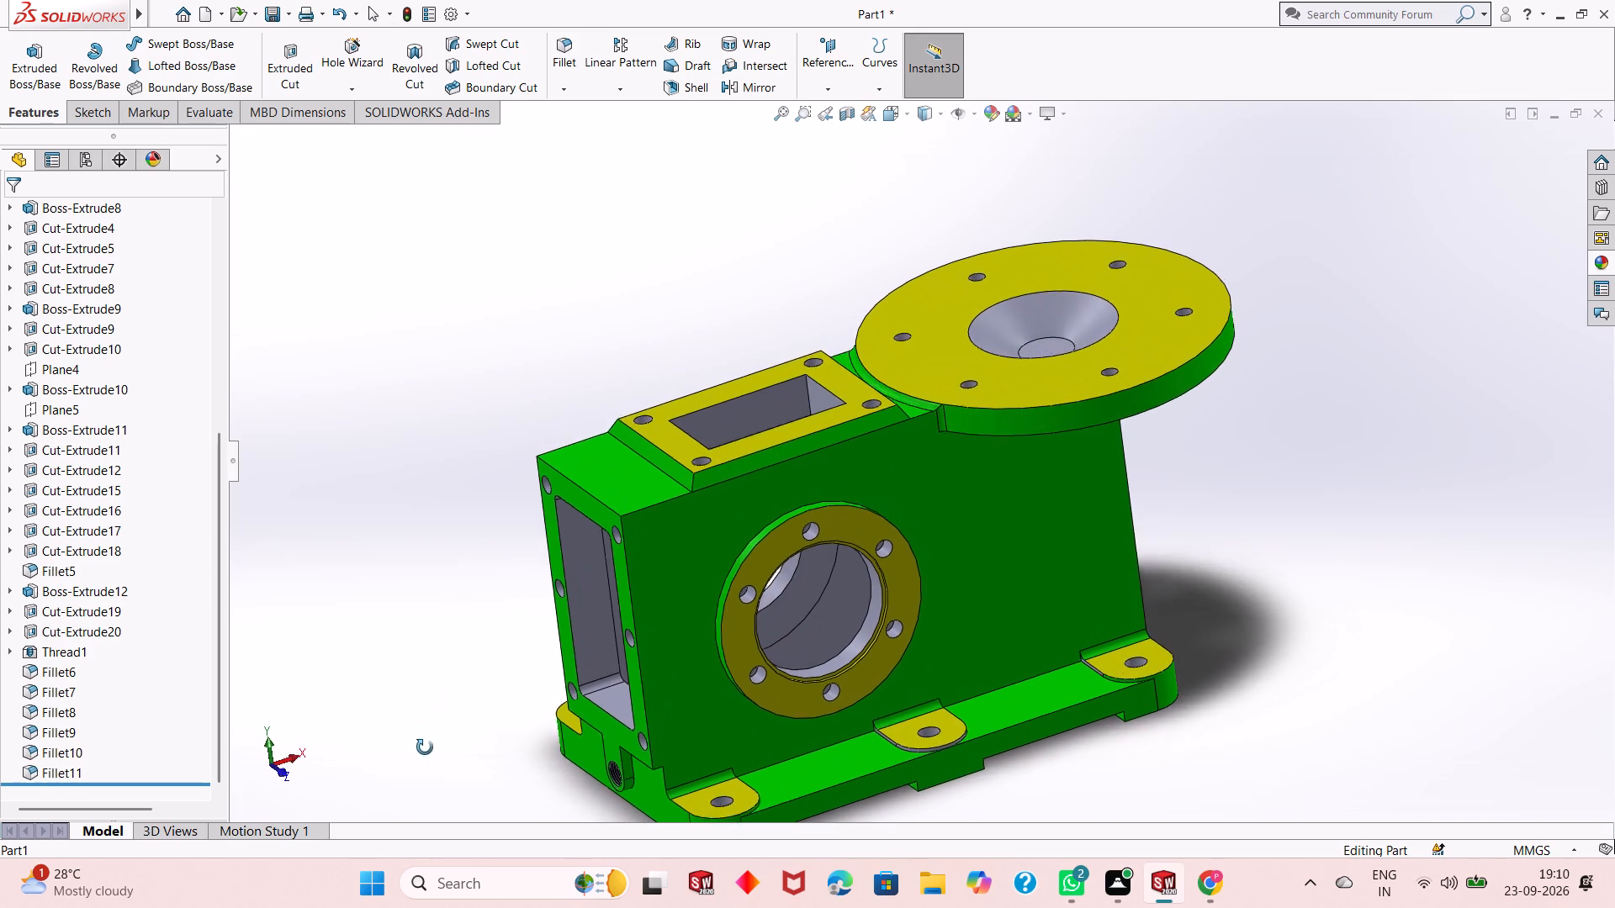
middle_click_drag(425, 747, 423, 760)
scroll(661, 721, "up", 1)
scroll(828, 699, "down", 3)
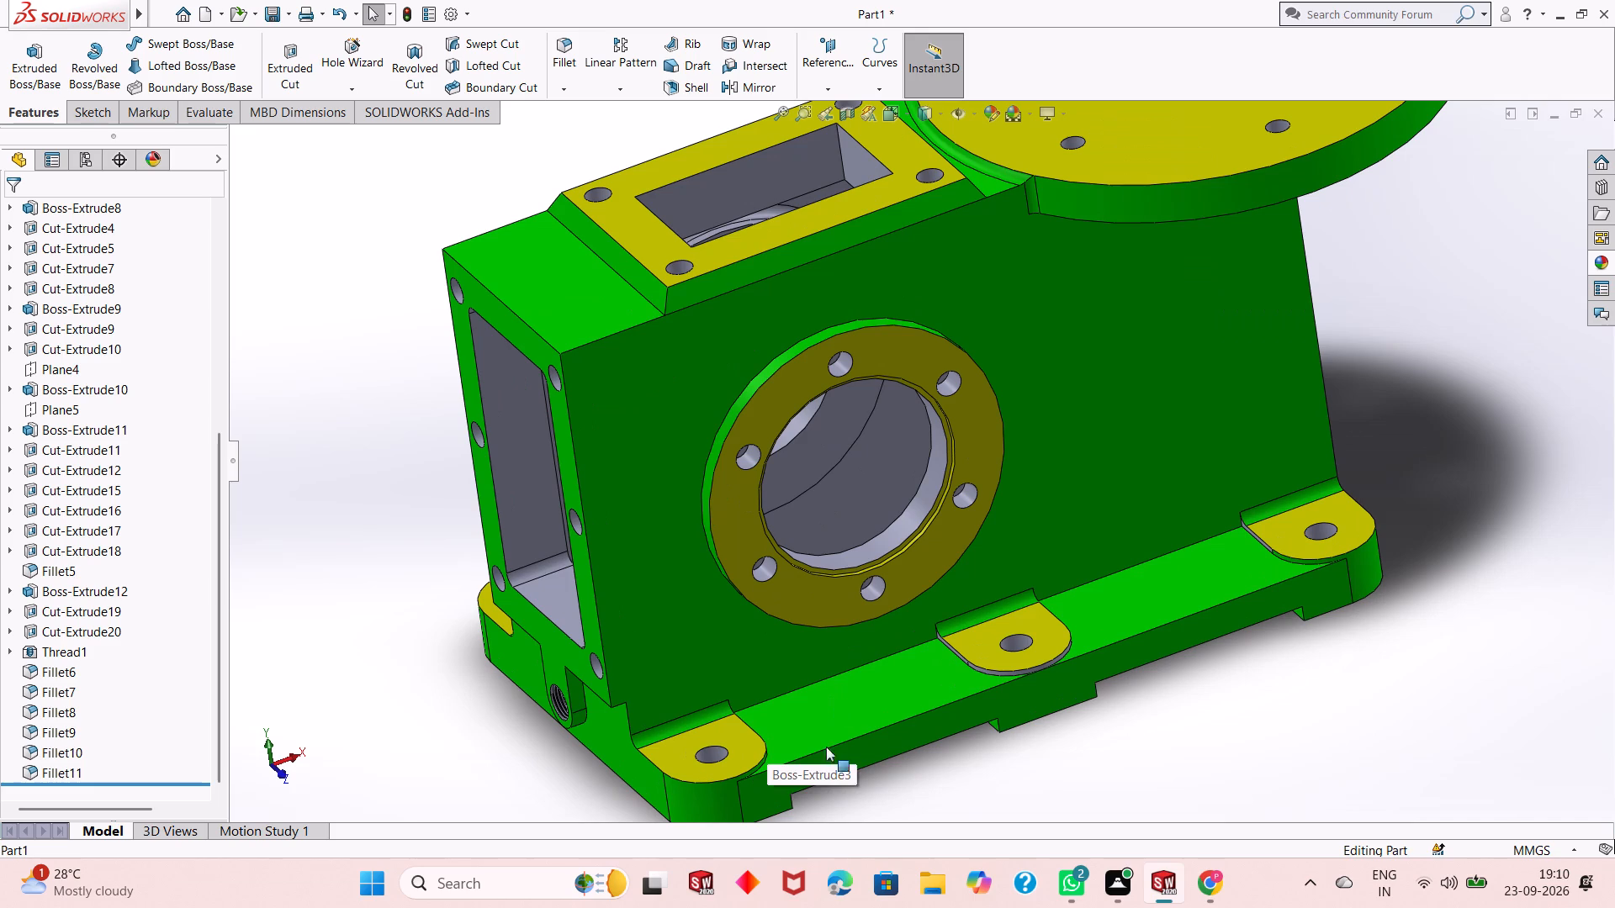
middle_click_drag(861, 785, 874, 760)
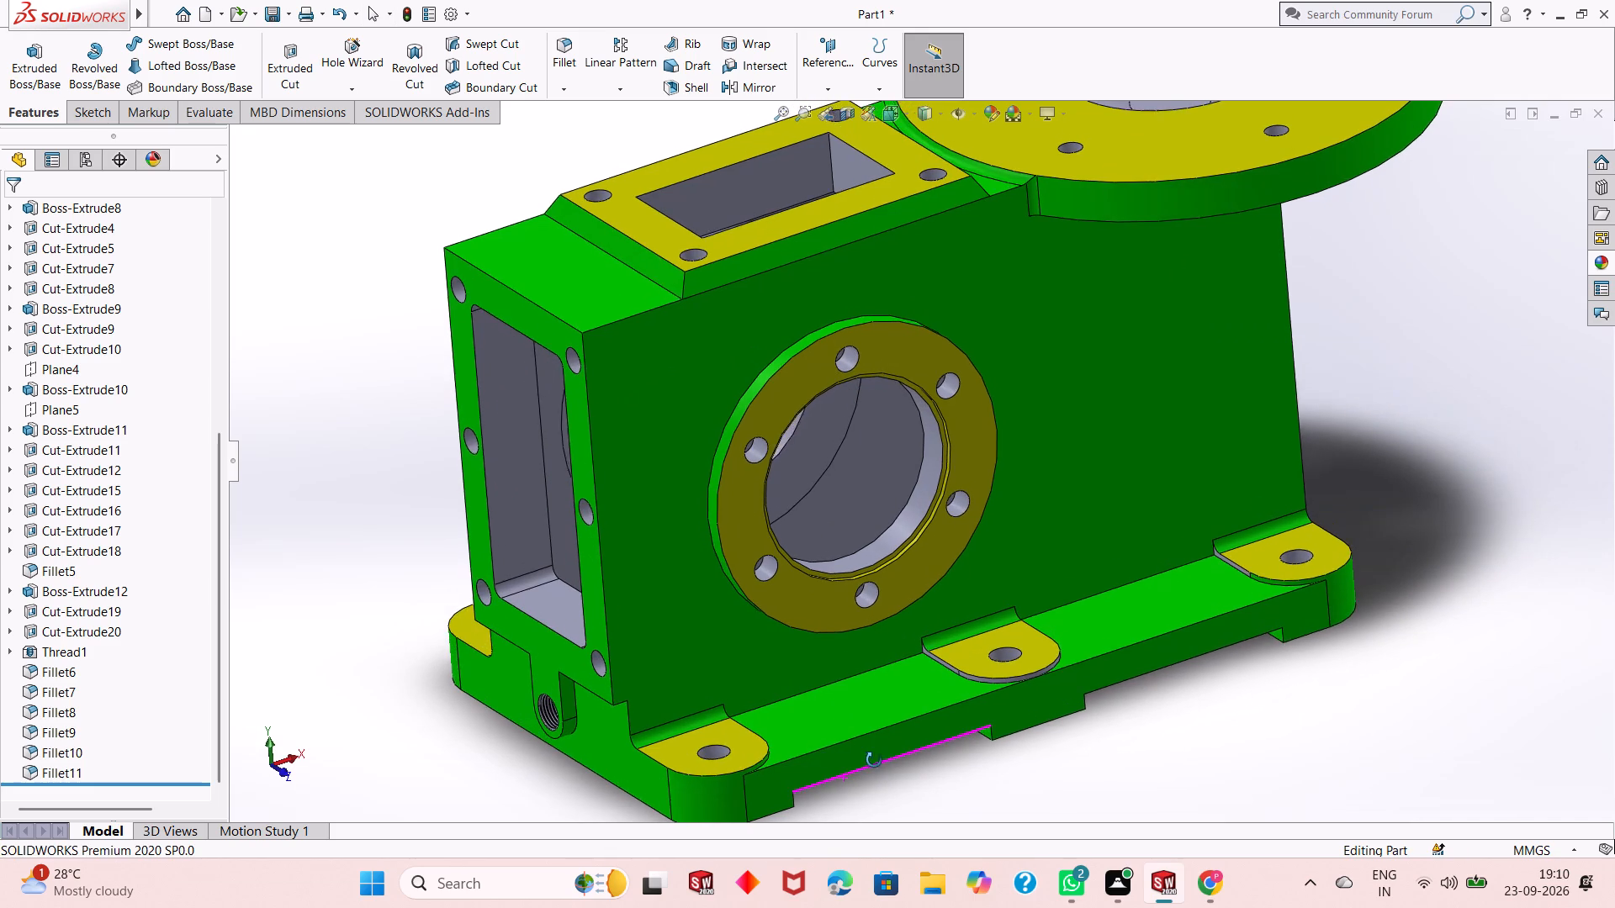
middle_click_drag(874, 760, 875, 756)
scroll(871, 781, "up", 2)
middle_click_drag(838, 747, 853, 626)
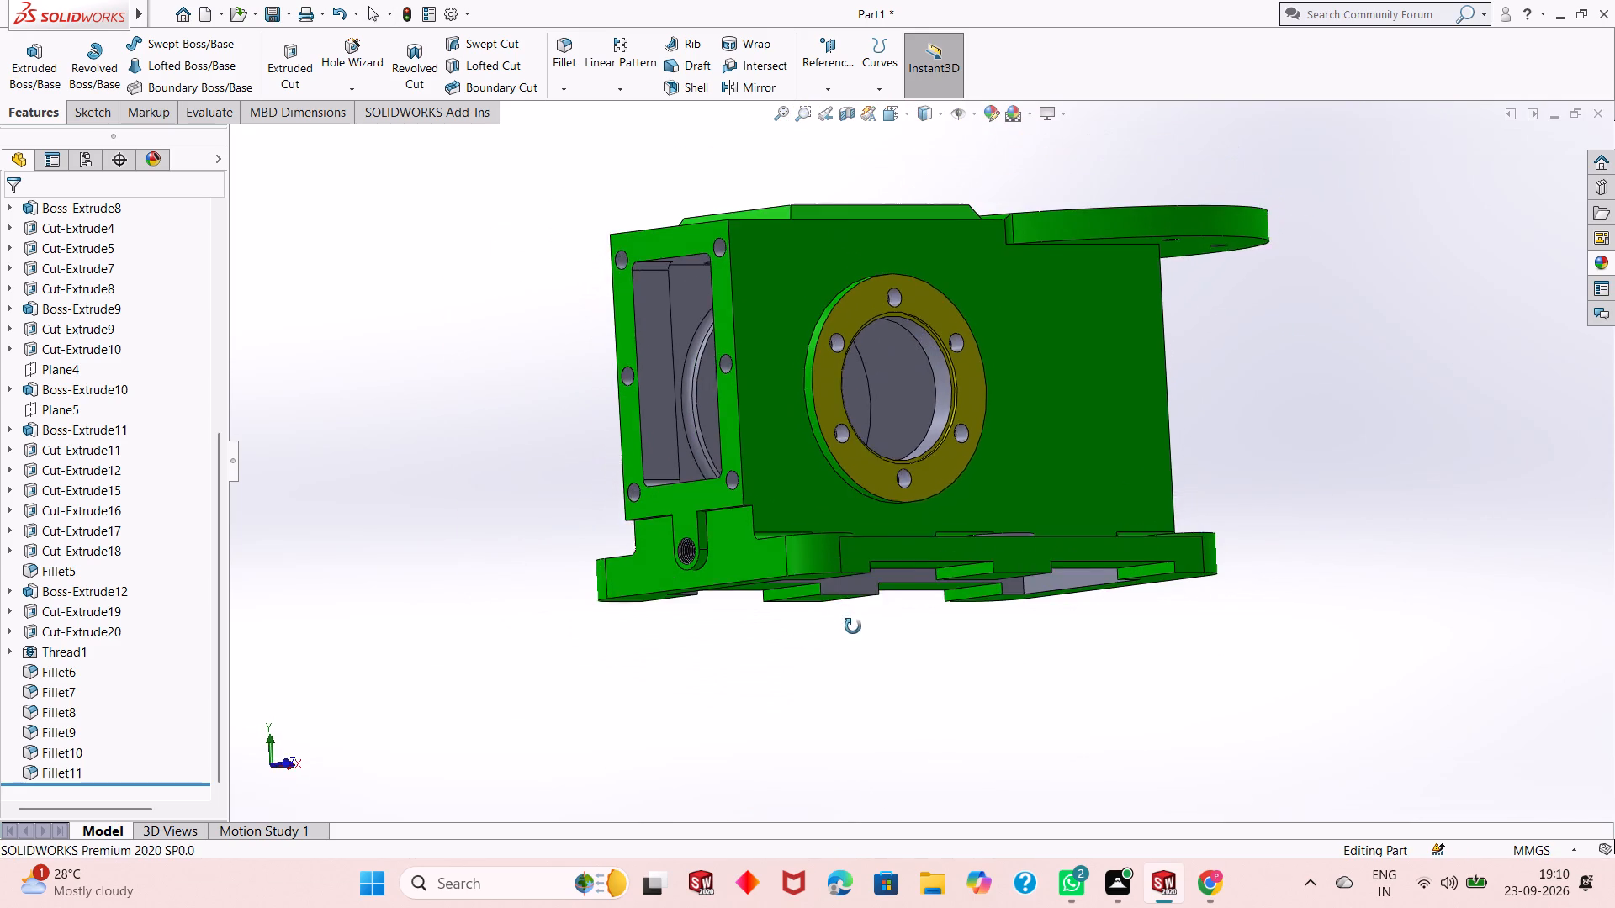
middle_click_drag(853, 626, 838, 779)
scroll(903, 486, "down", 2)
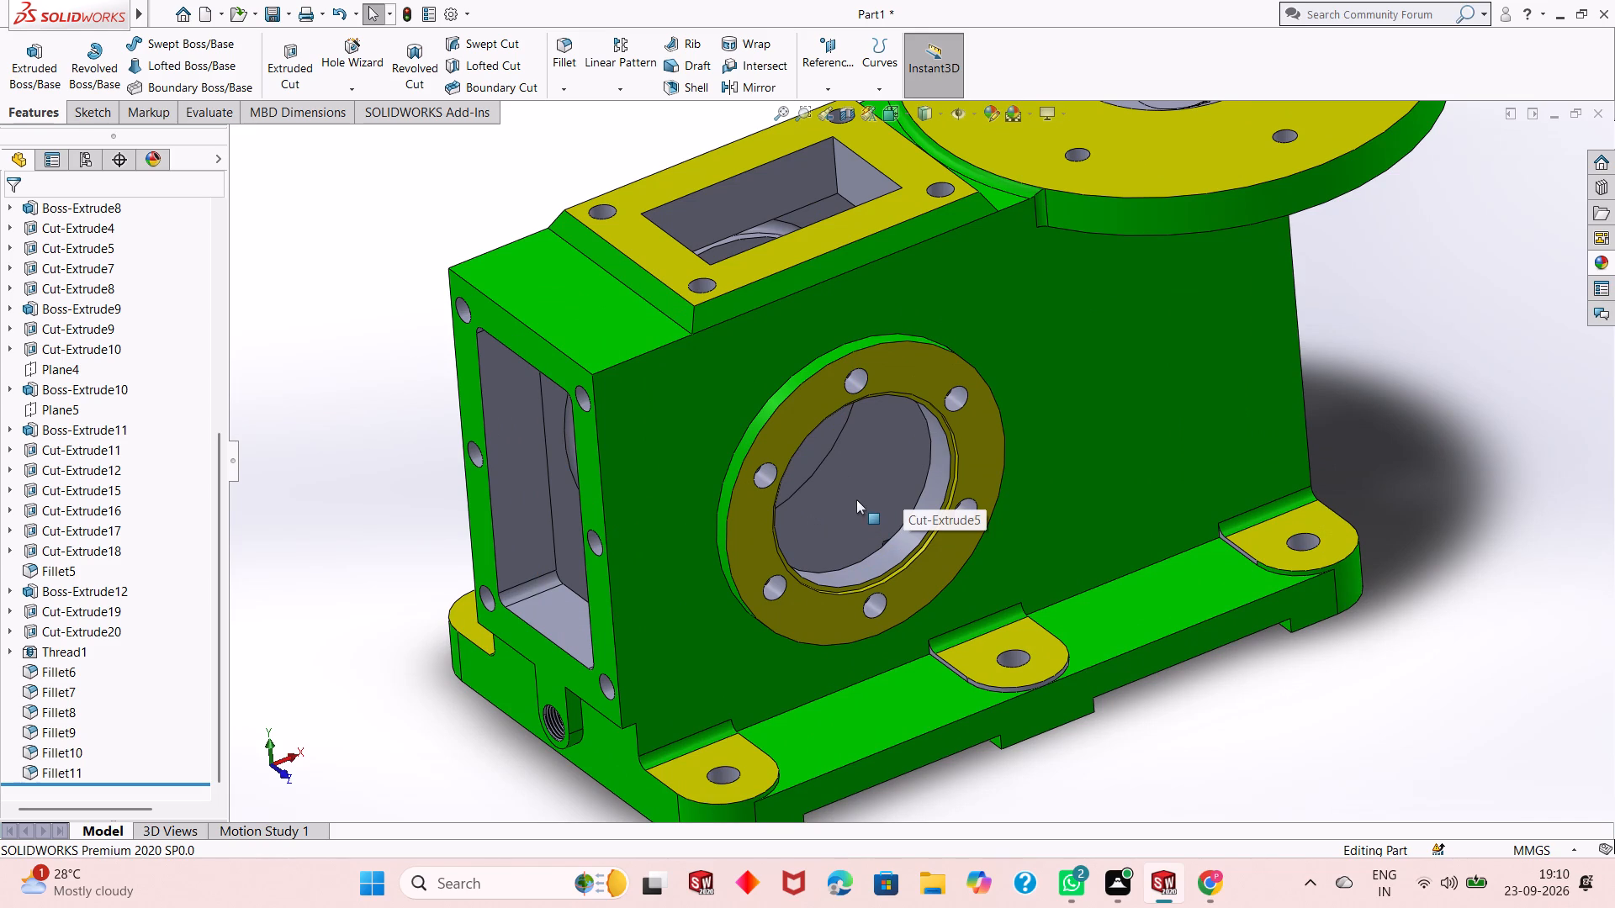
Review the housing's open end face, the bore flanges on both sides and the overall shape.
middle_click_drag(856, 499, 962, 409)
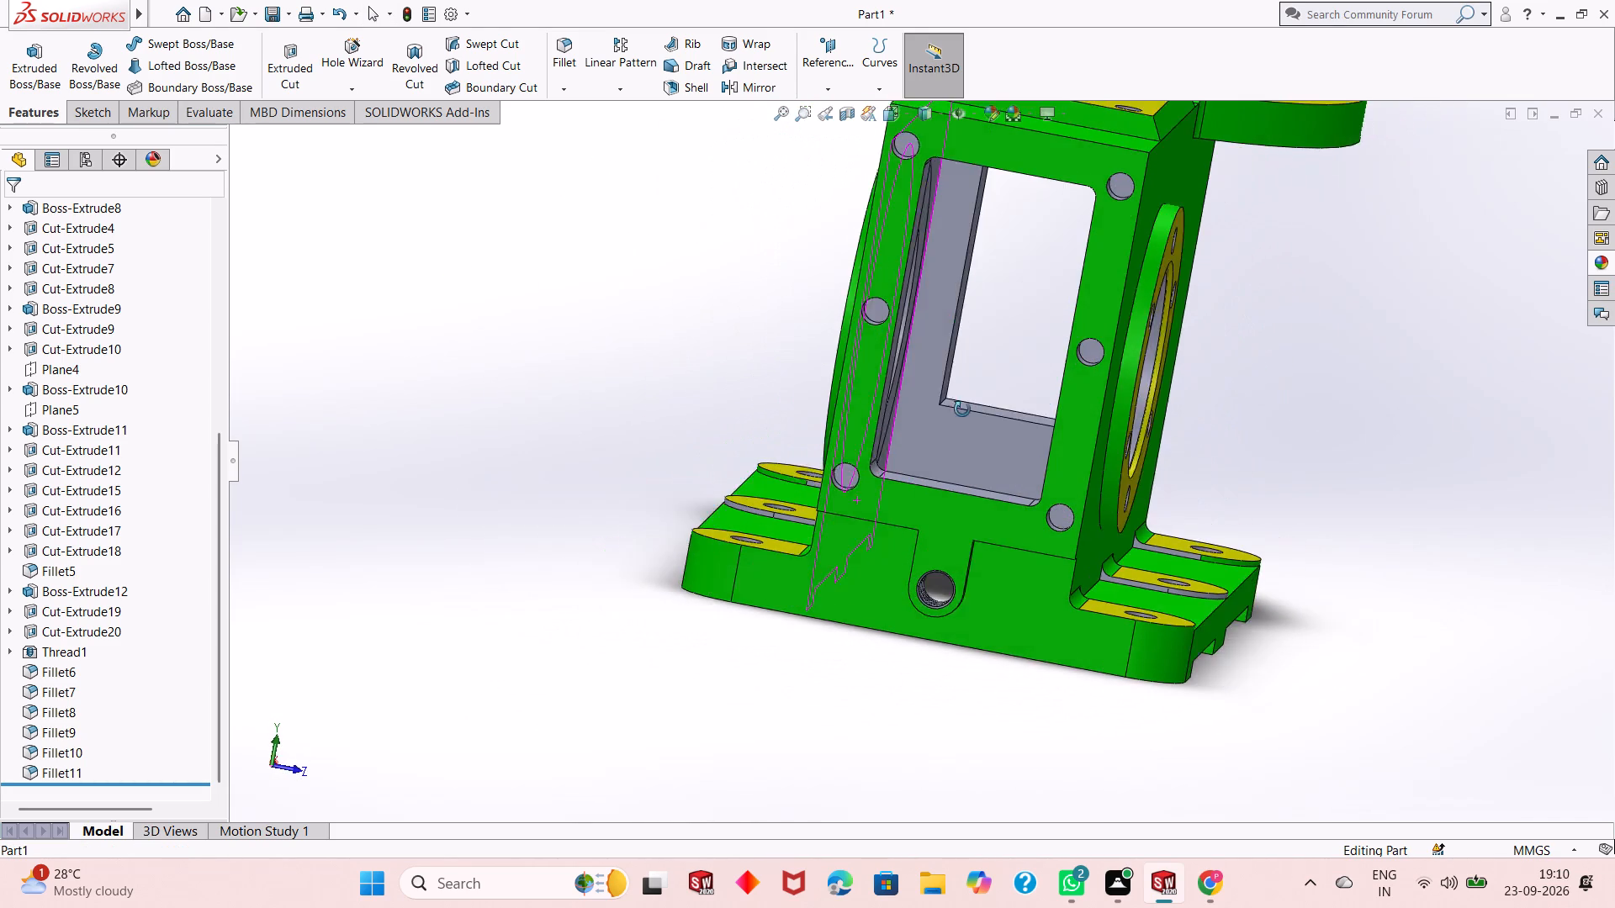
middle_click_drag(962, 409, 964, 409)
middle_click_drag(789, 483, 714, 526)
scroll(731, 487, "up", 3)
scroll(772, 241, "down", 1)
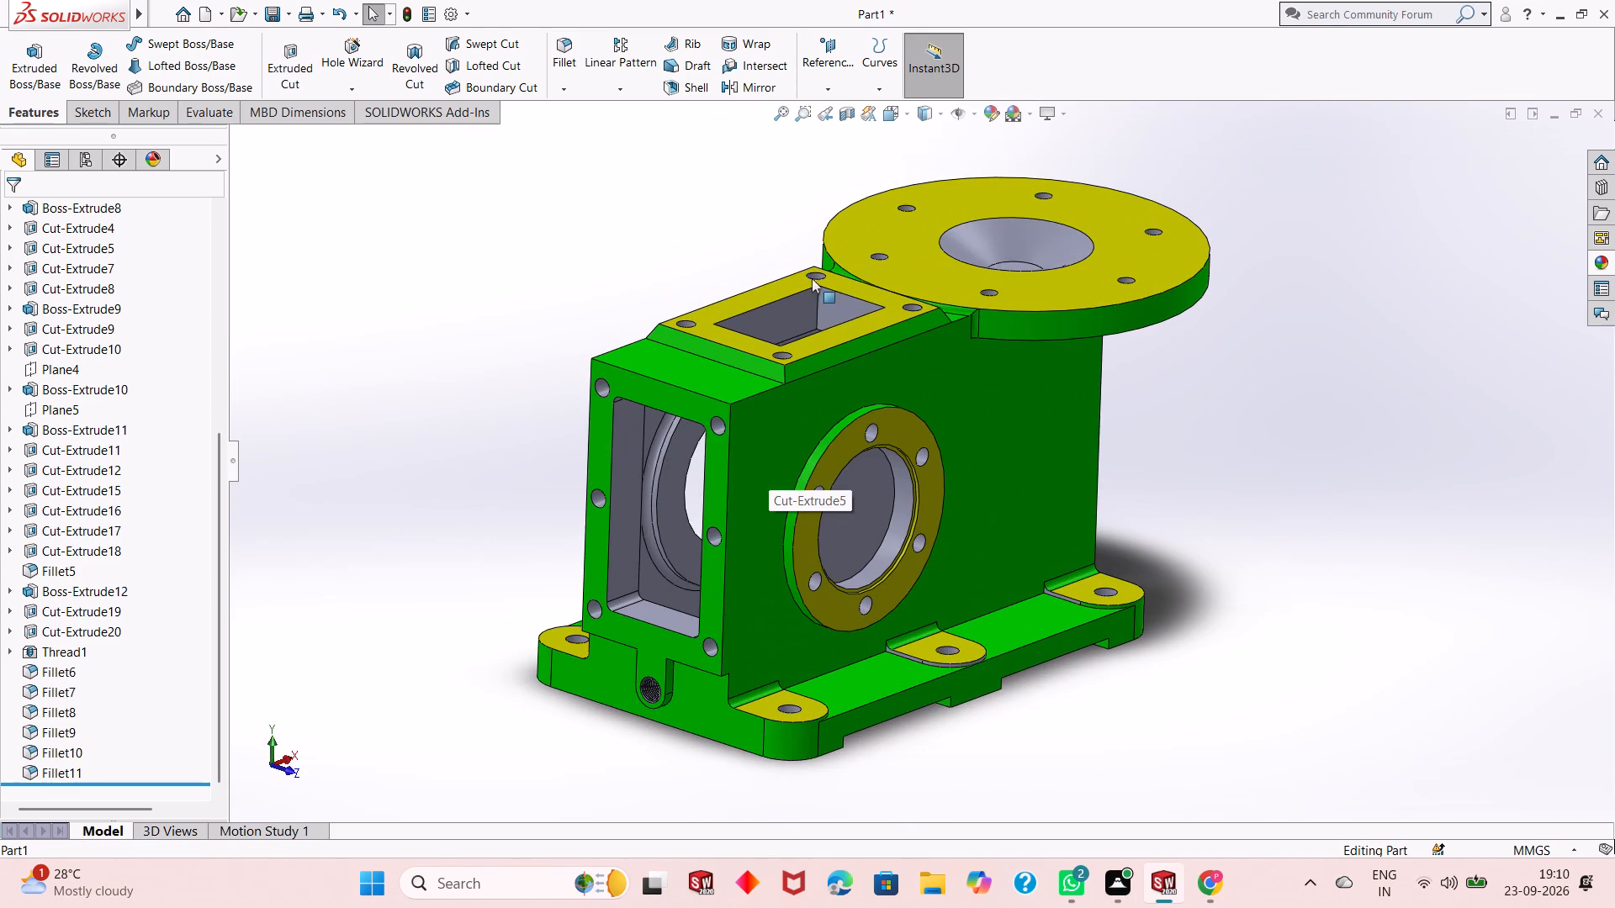
middle_click_drag(1199, 474, 1219, 438)
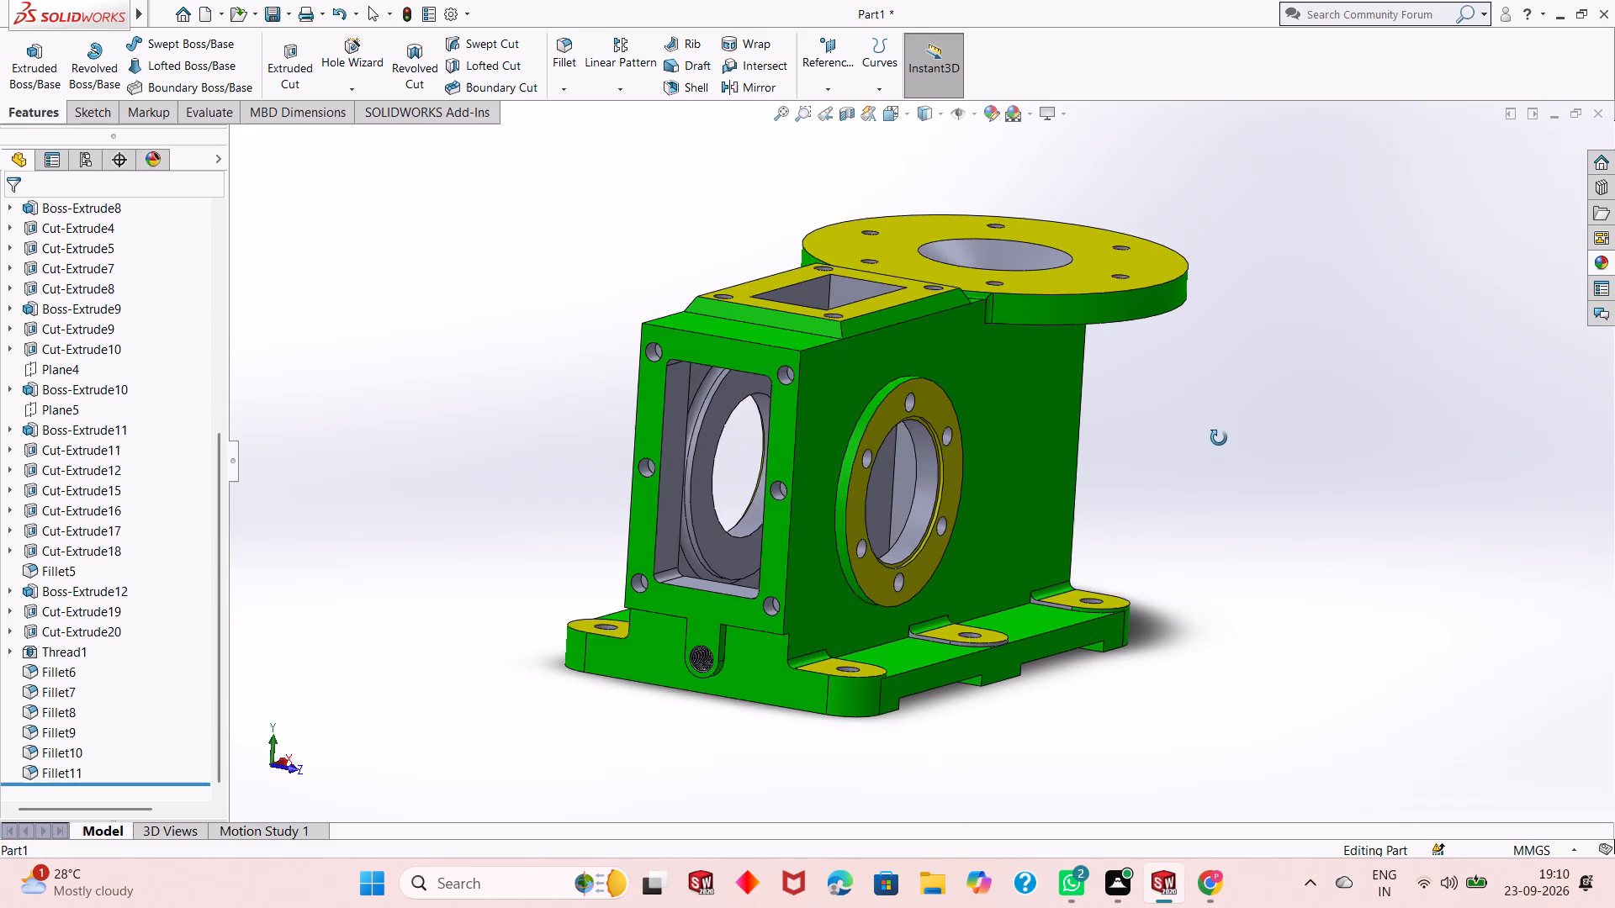
middle_click_drag(1219, 438, 1284, 496)
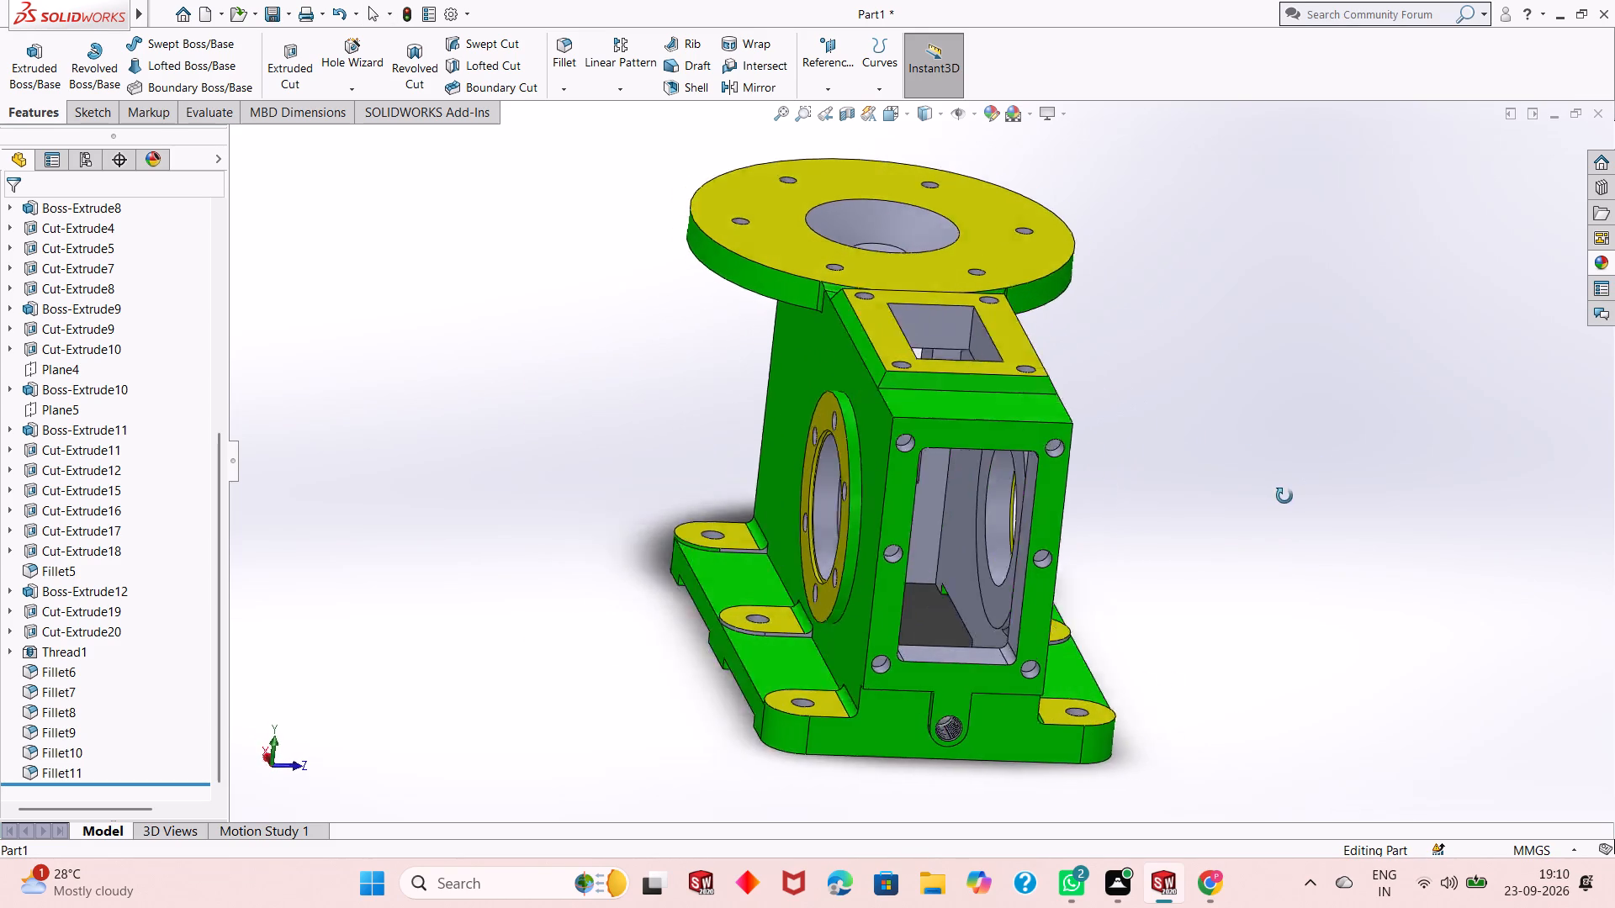
middle_click_drag(1284, 496, 1189, 510)
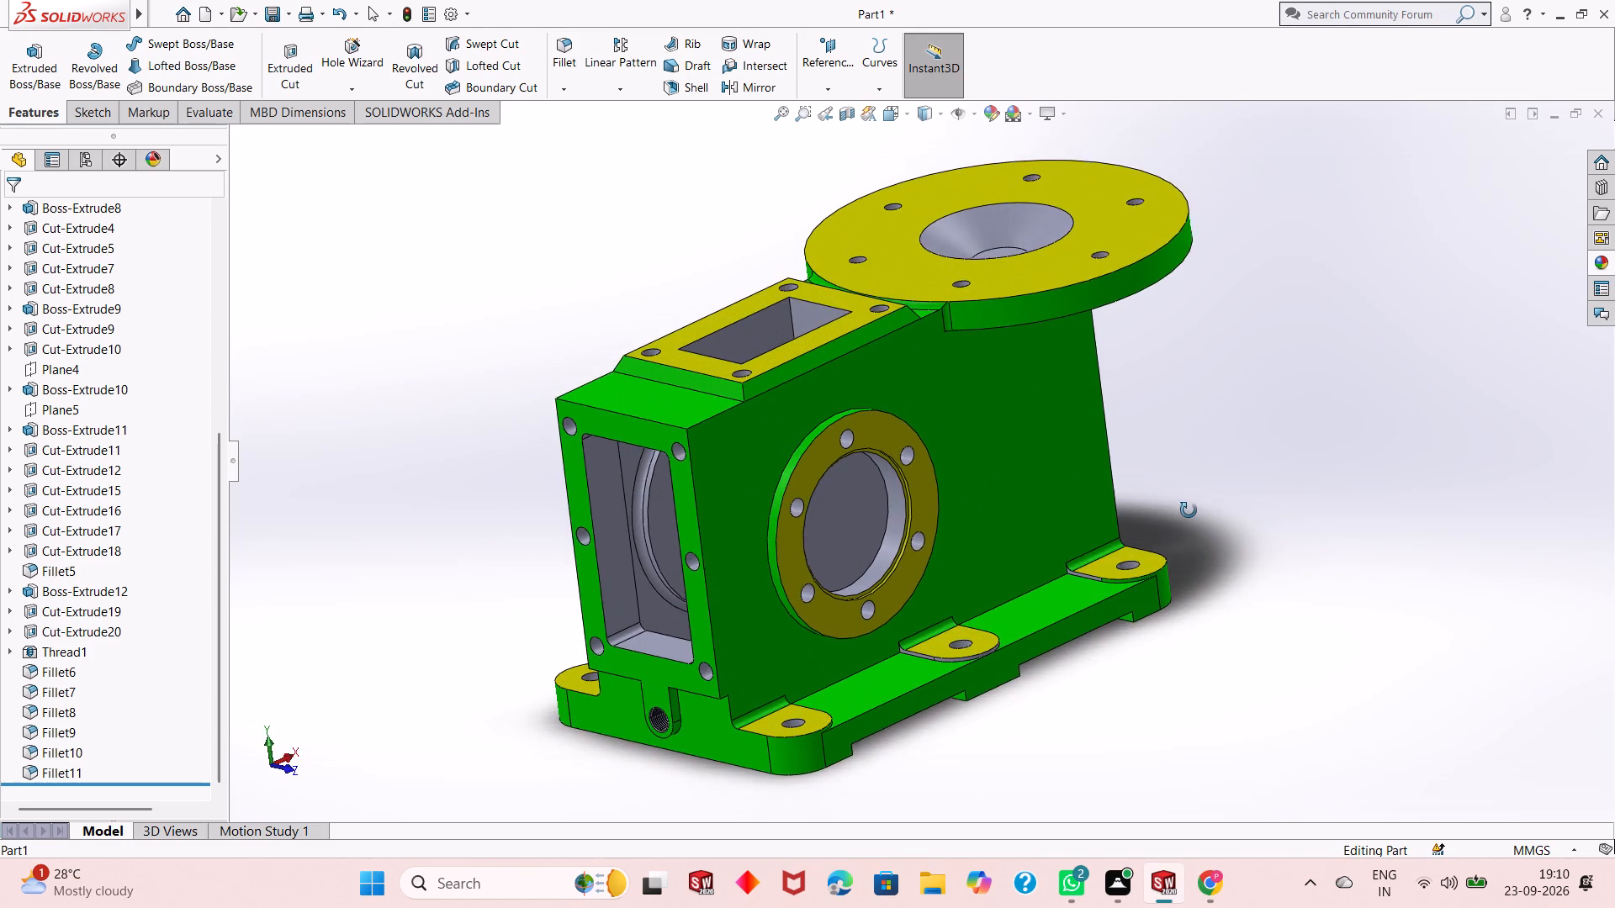
middle_click_drag(1189, 510, 1205, 535)
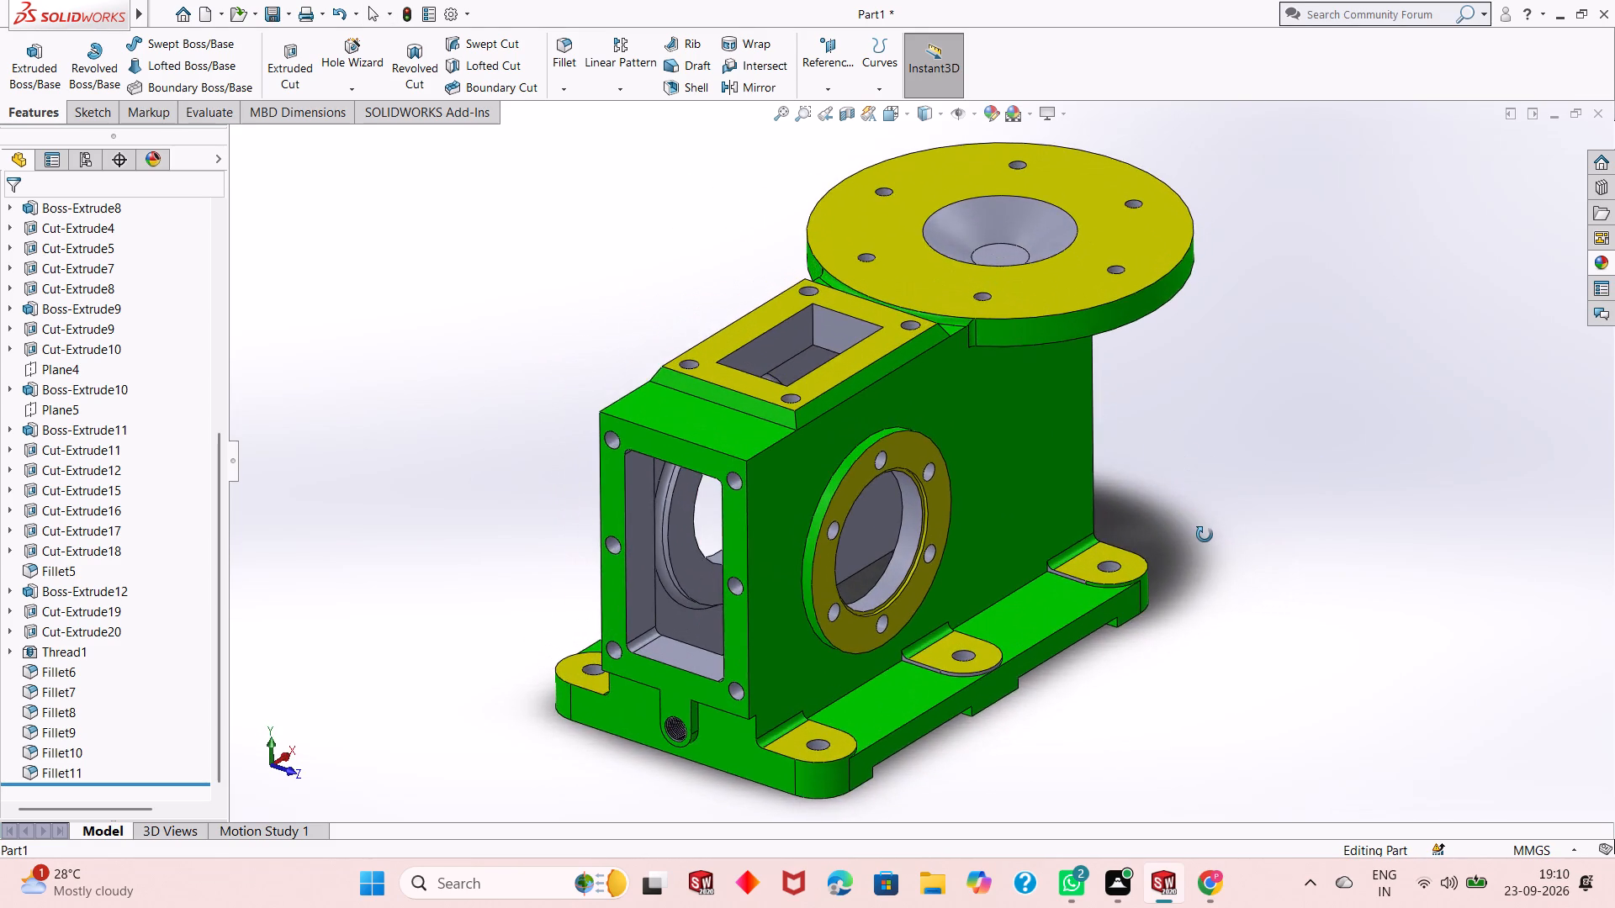
middle_click_drag(1205, 535, 1182, 490)
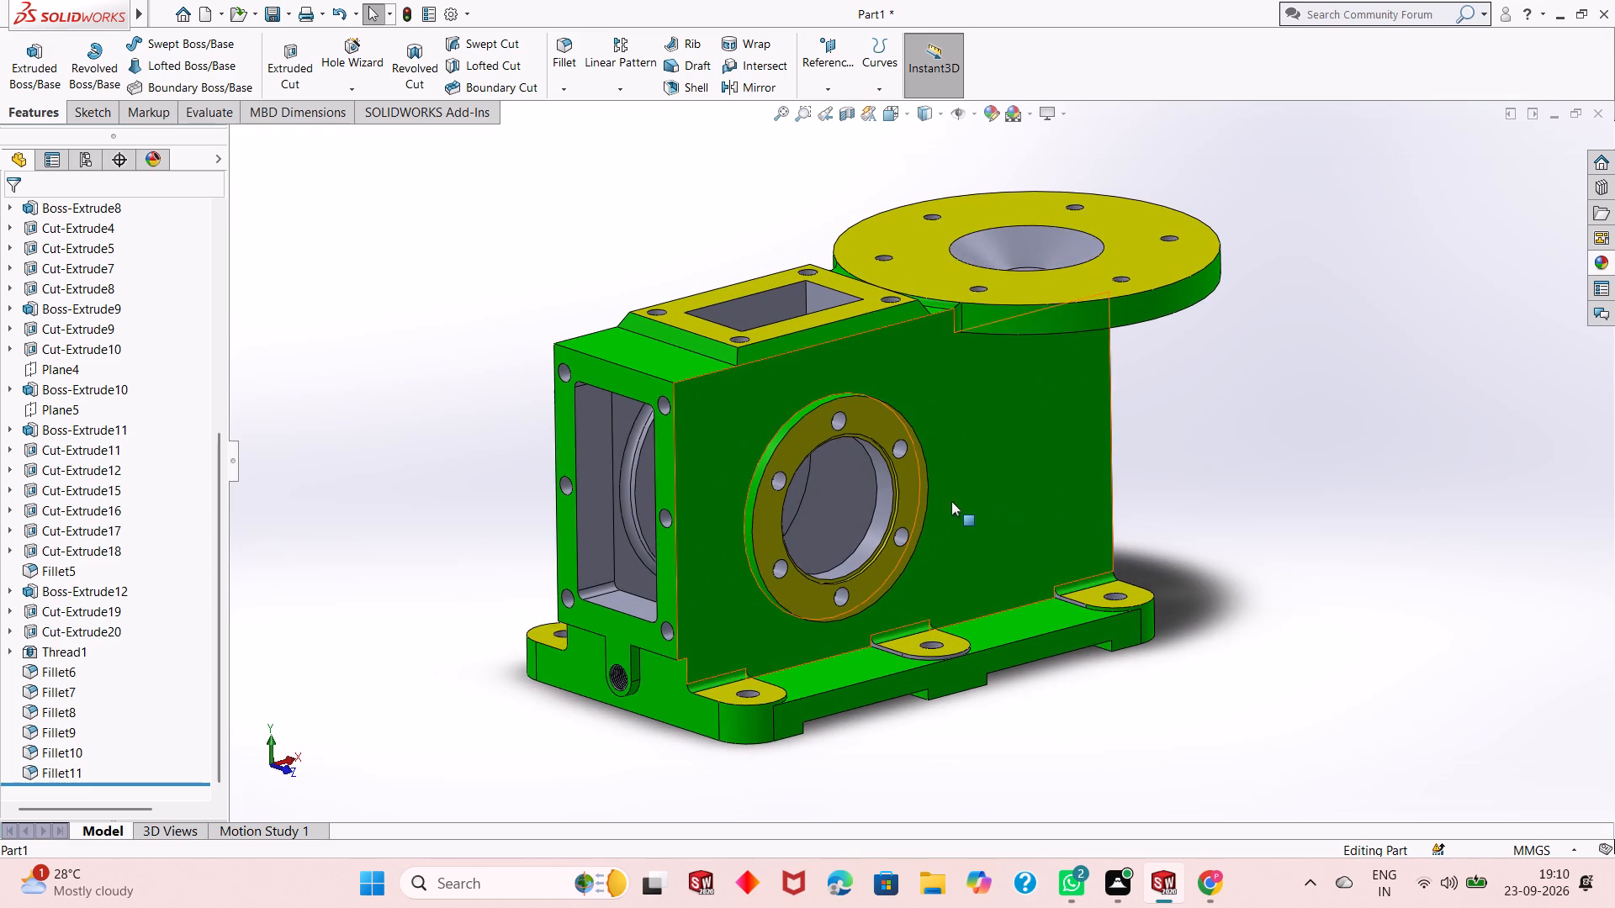
scroll(860, 512, "down", 2)
scroll(859, 512, "up", 3)
scroll(813, 313, "down", 1)
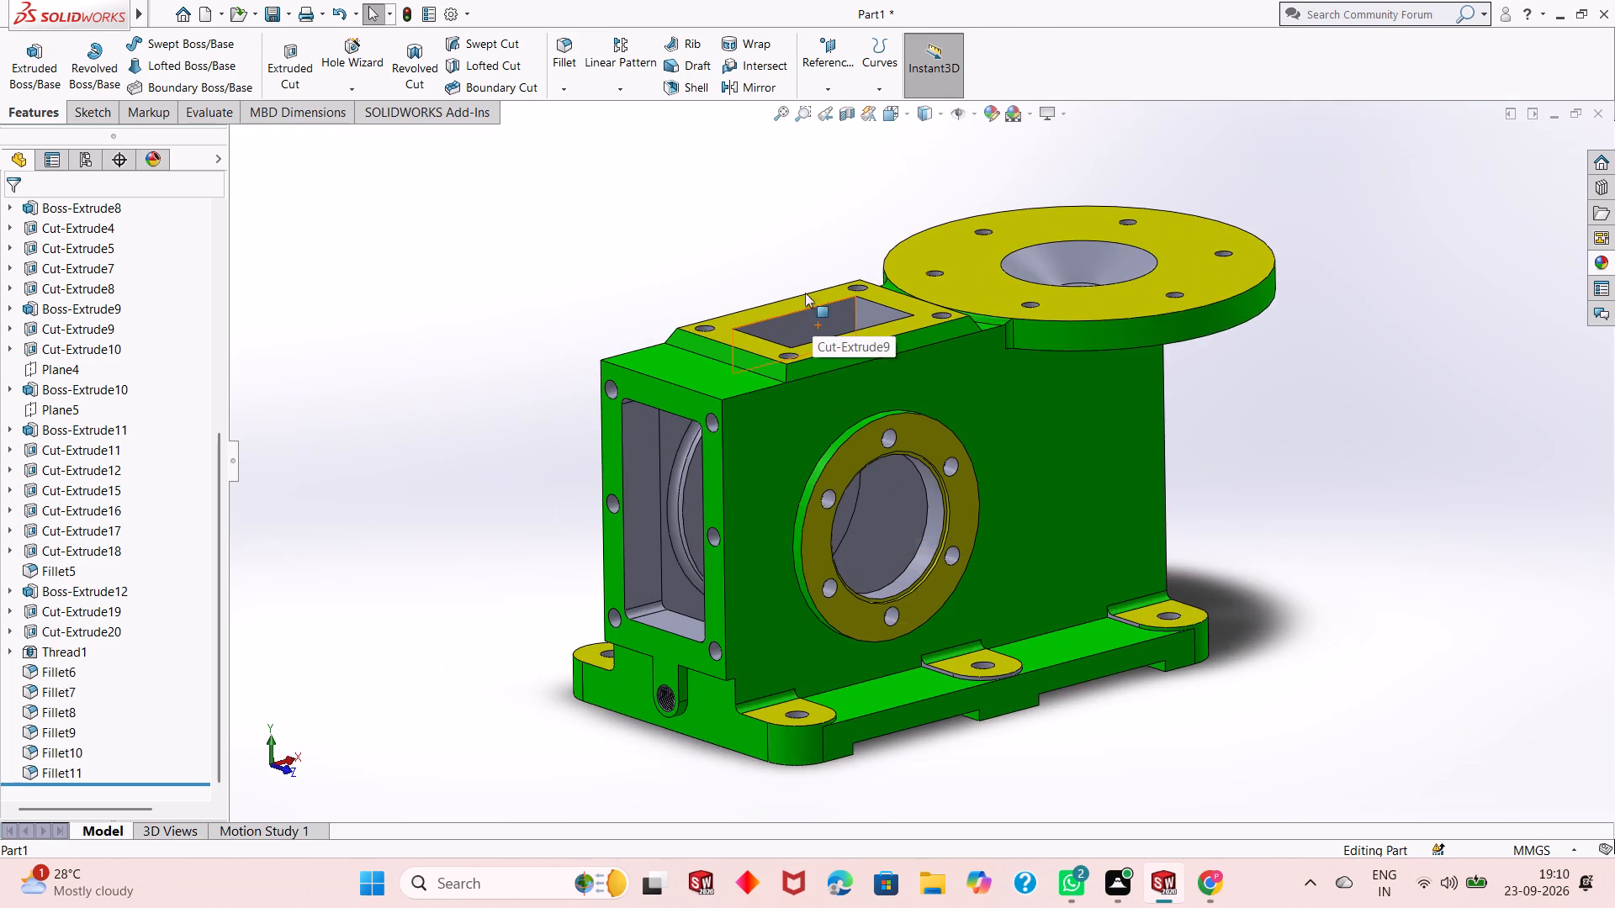
scroll(771, 242, "down", 1)
scroll(878, 566, "up", 2)
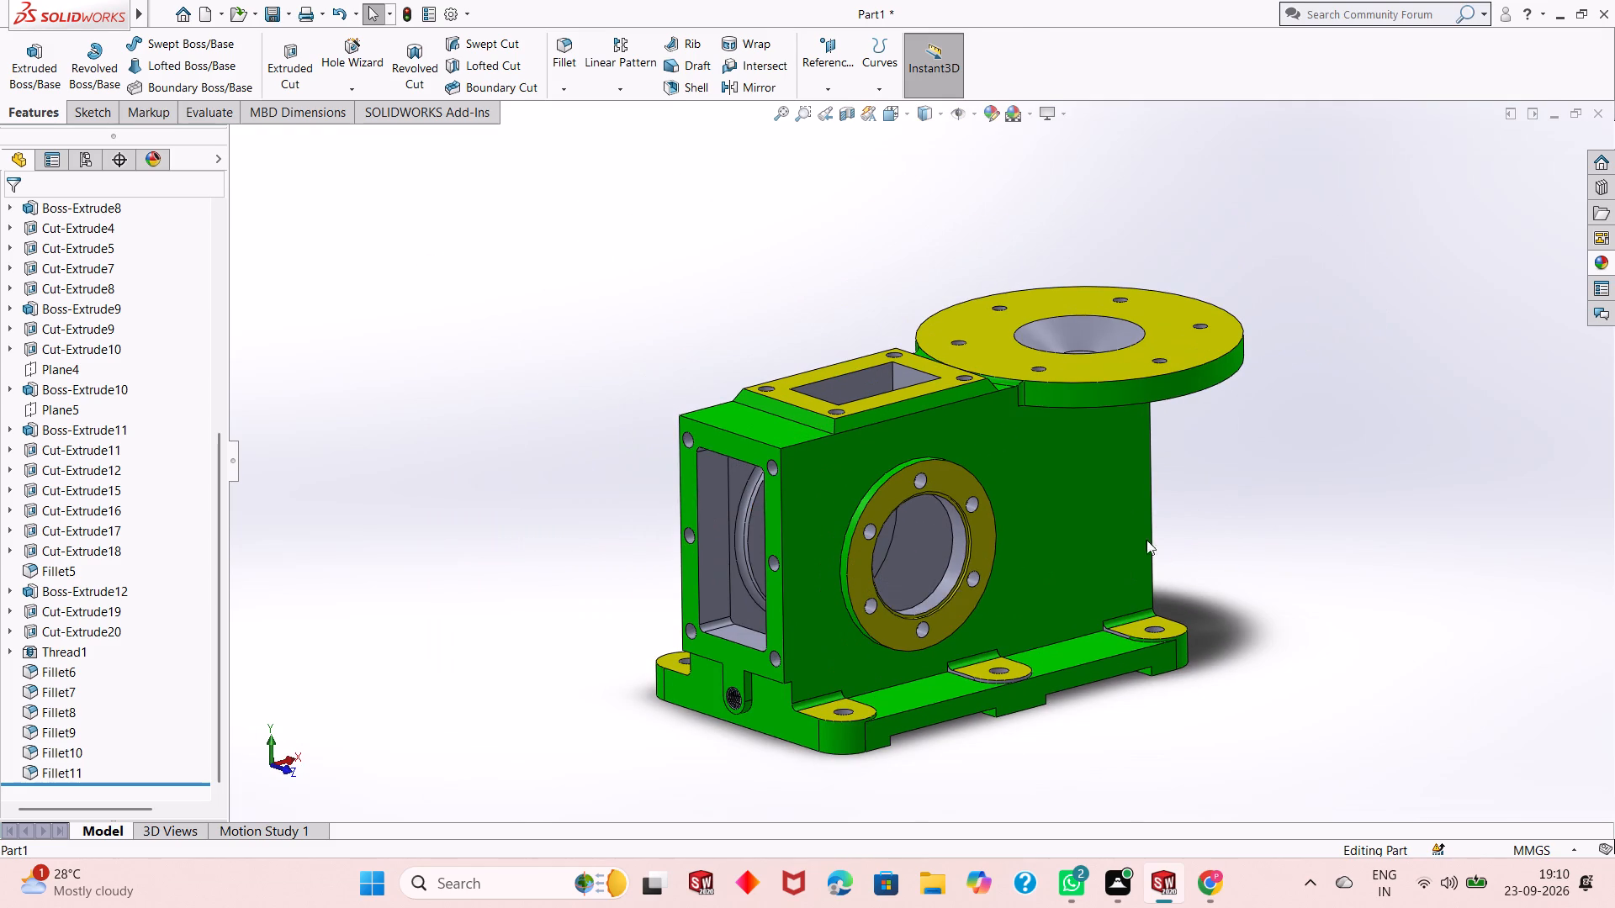
scroll(882, 560, "down", 2)
scroll(882, 560, "up", 2)
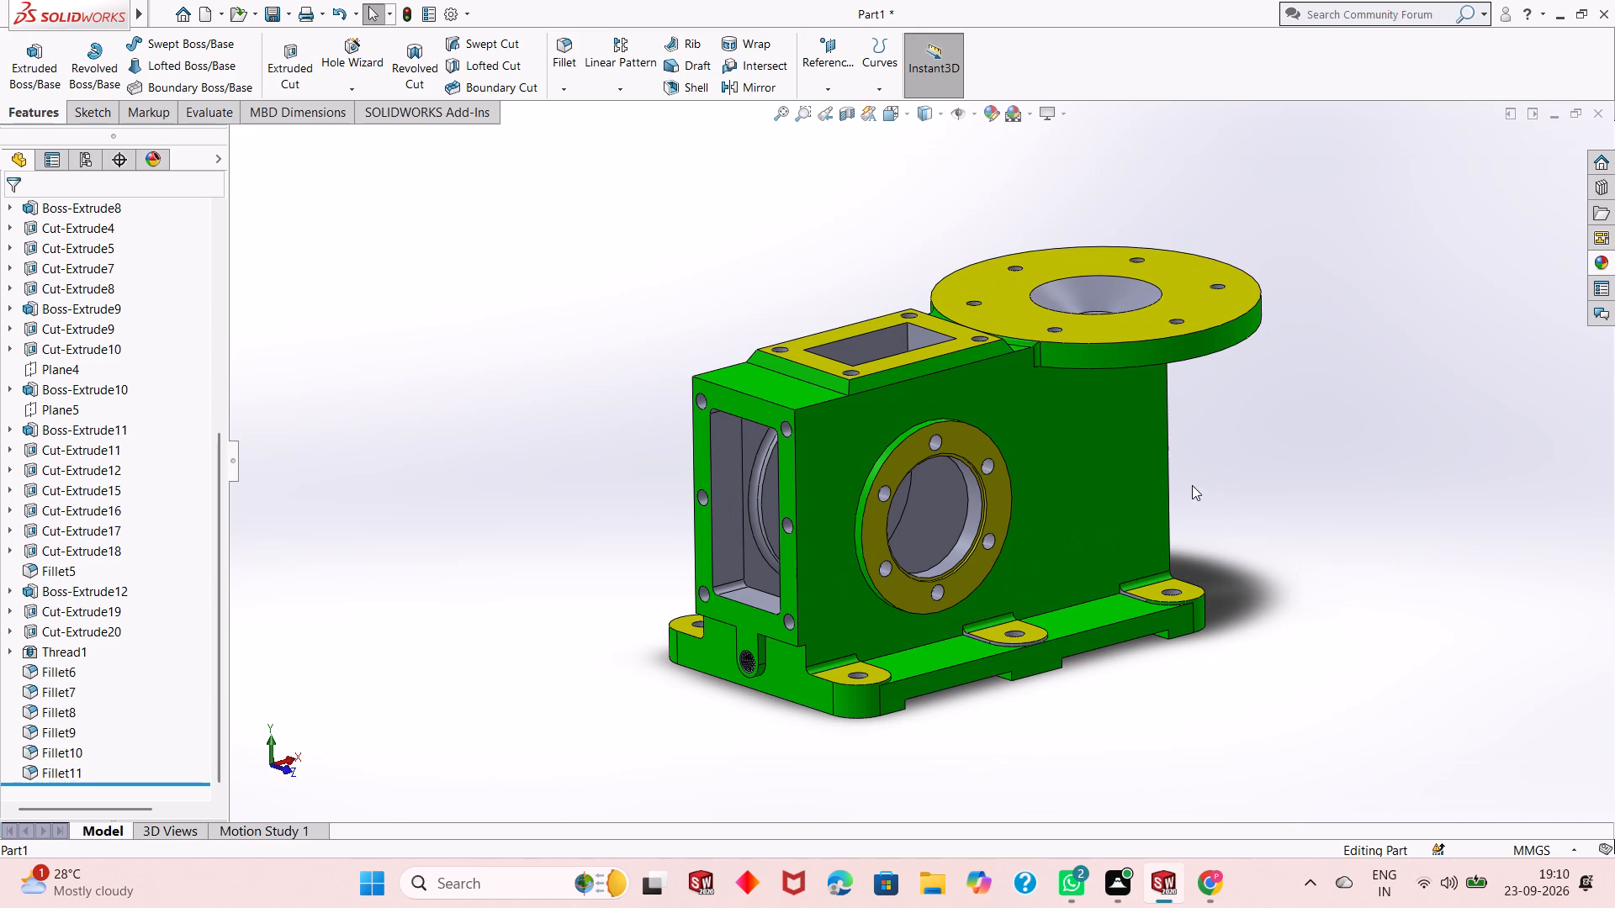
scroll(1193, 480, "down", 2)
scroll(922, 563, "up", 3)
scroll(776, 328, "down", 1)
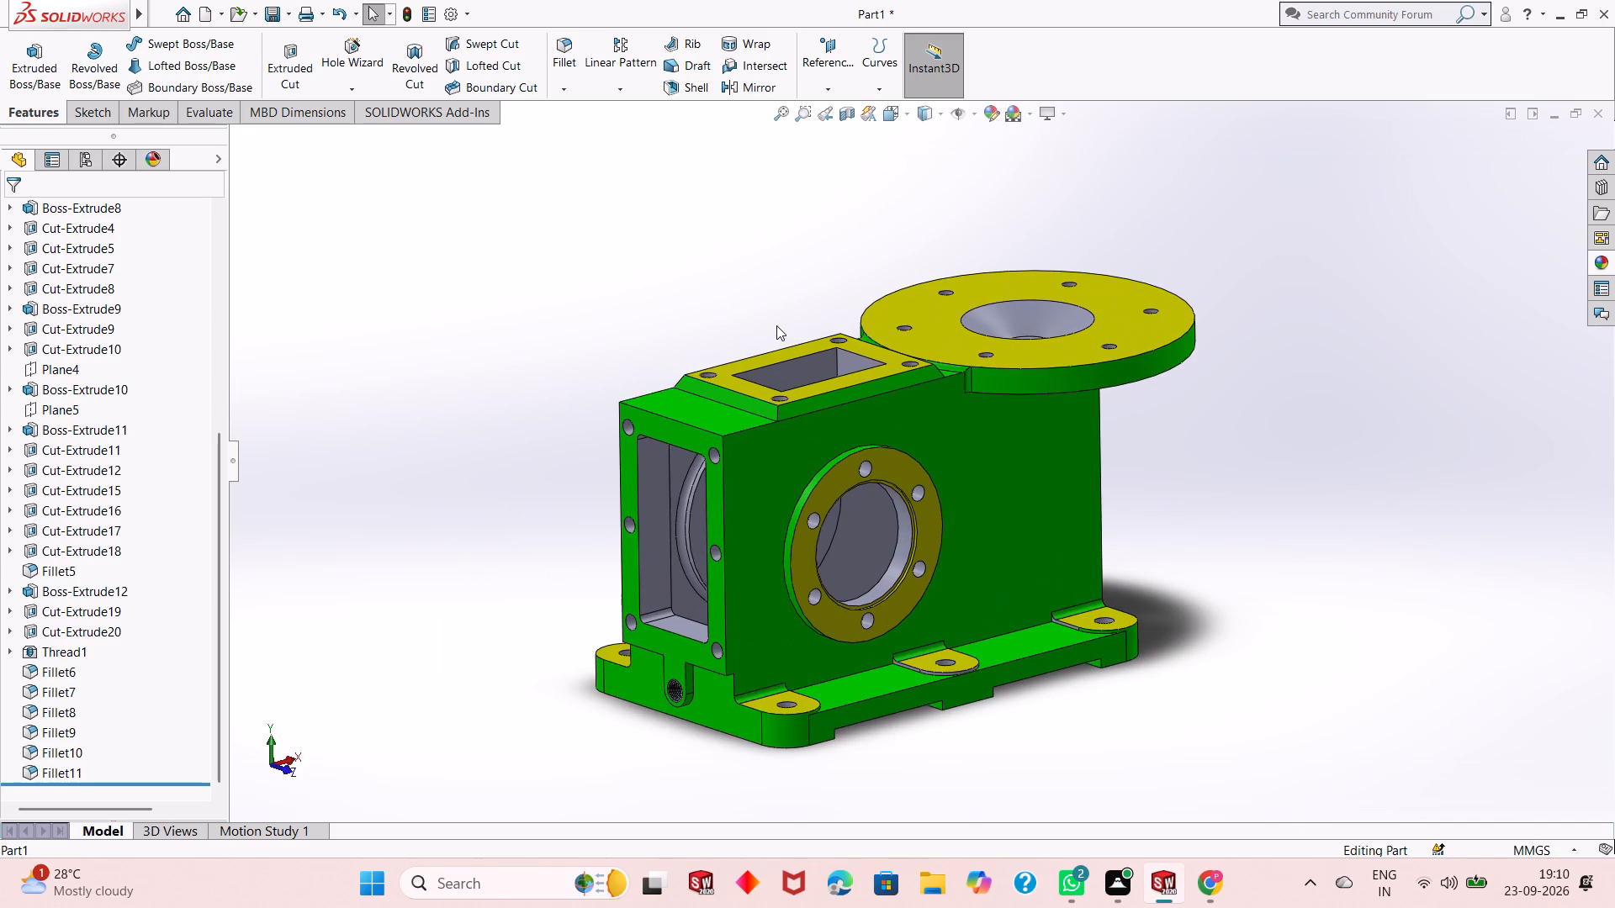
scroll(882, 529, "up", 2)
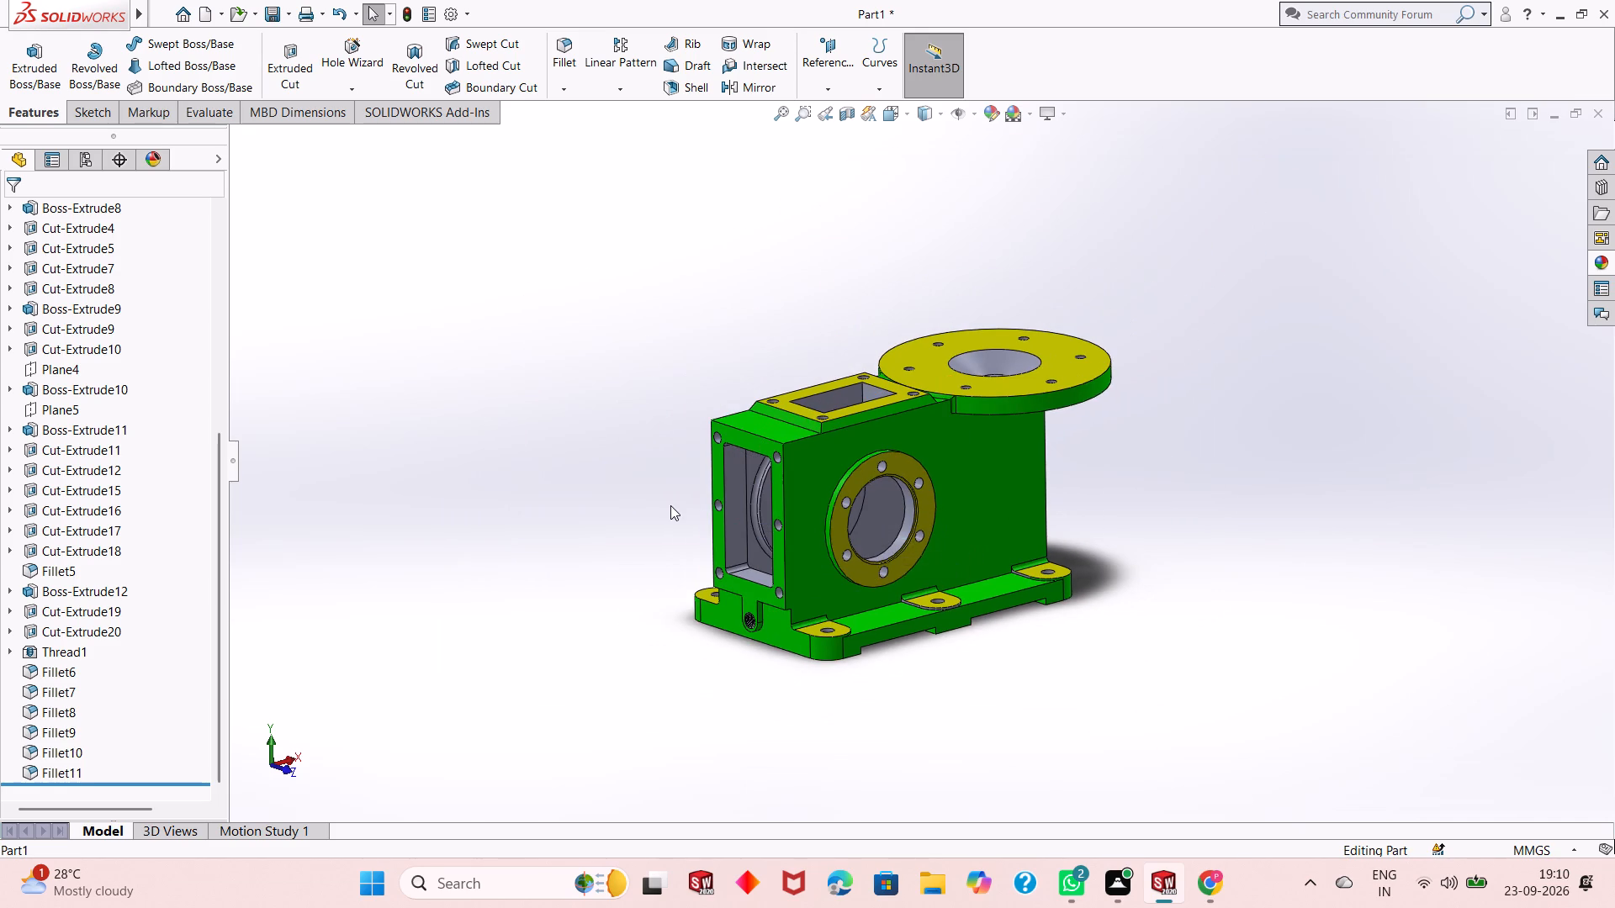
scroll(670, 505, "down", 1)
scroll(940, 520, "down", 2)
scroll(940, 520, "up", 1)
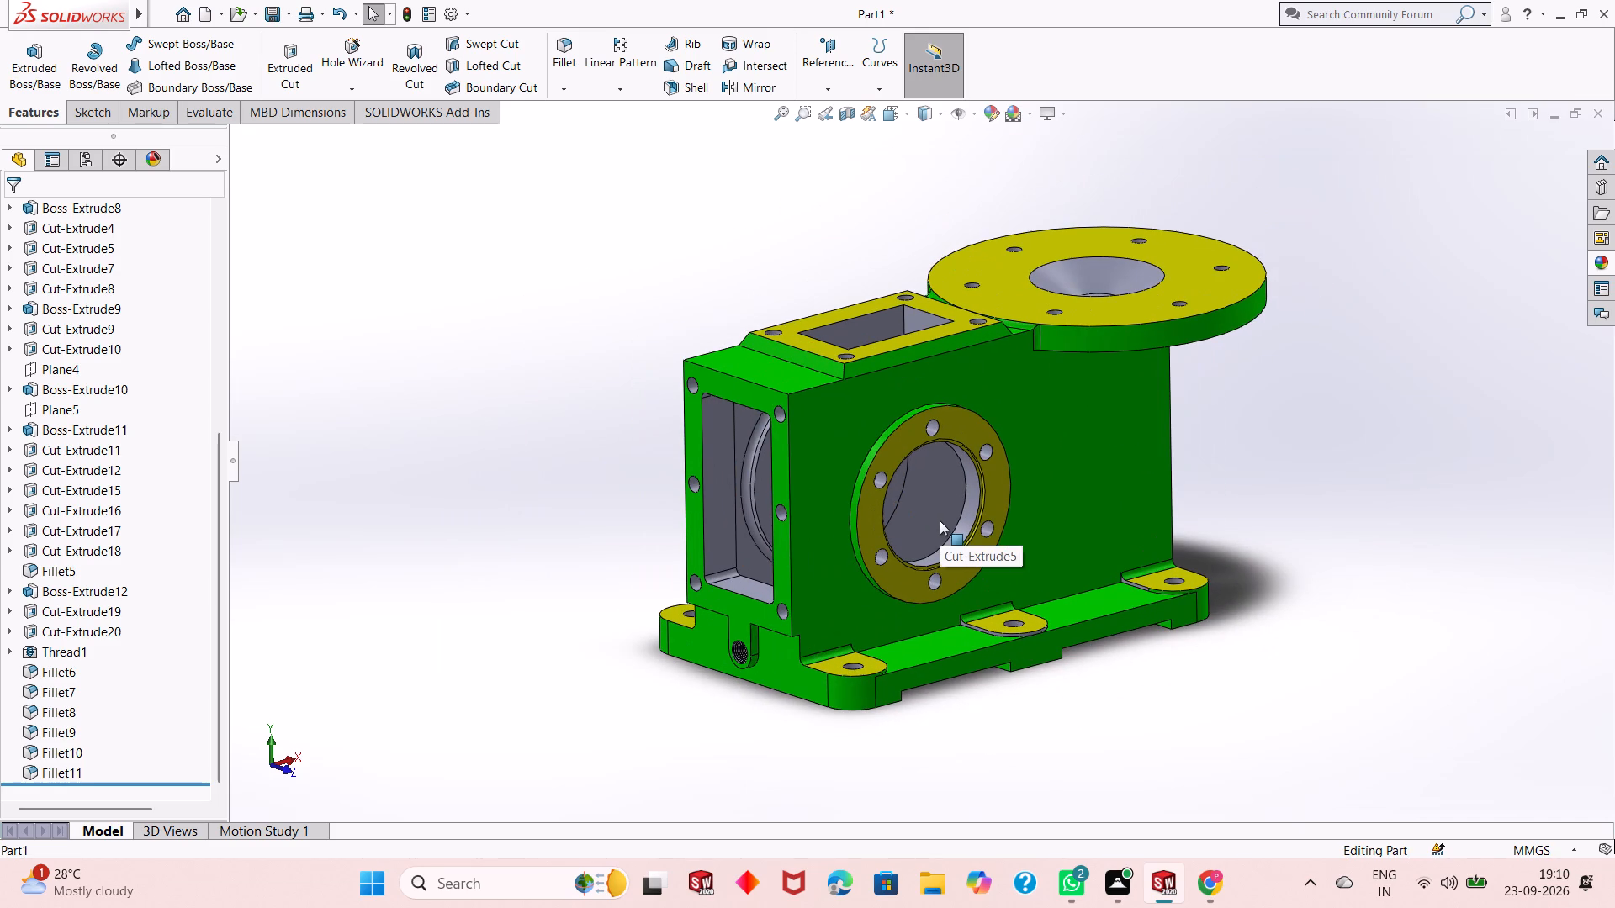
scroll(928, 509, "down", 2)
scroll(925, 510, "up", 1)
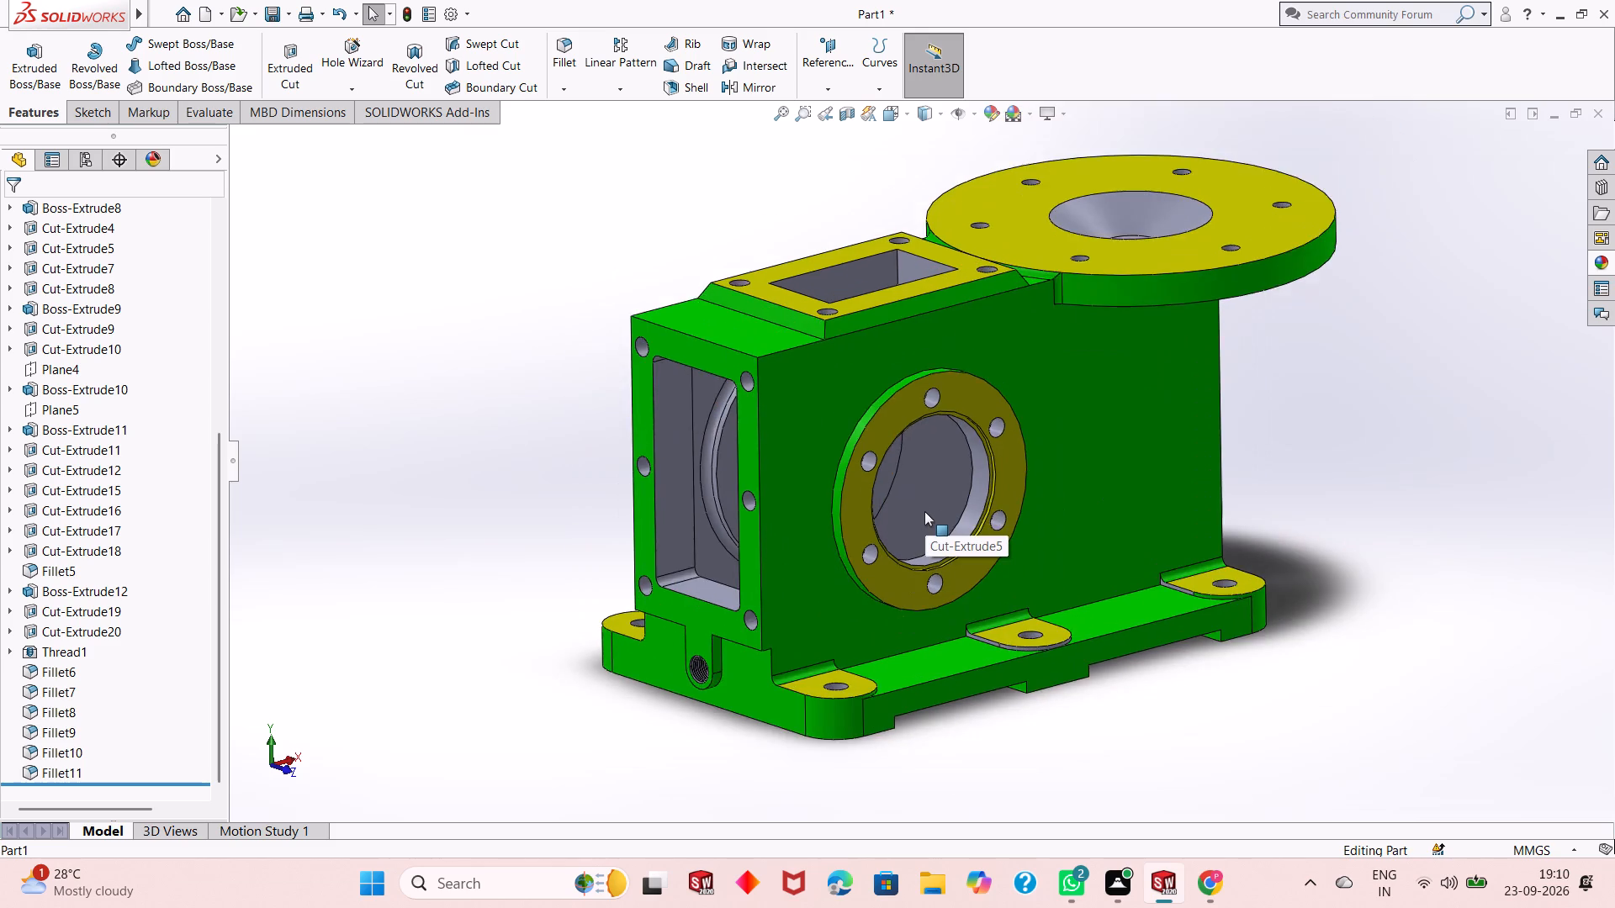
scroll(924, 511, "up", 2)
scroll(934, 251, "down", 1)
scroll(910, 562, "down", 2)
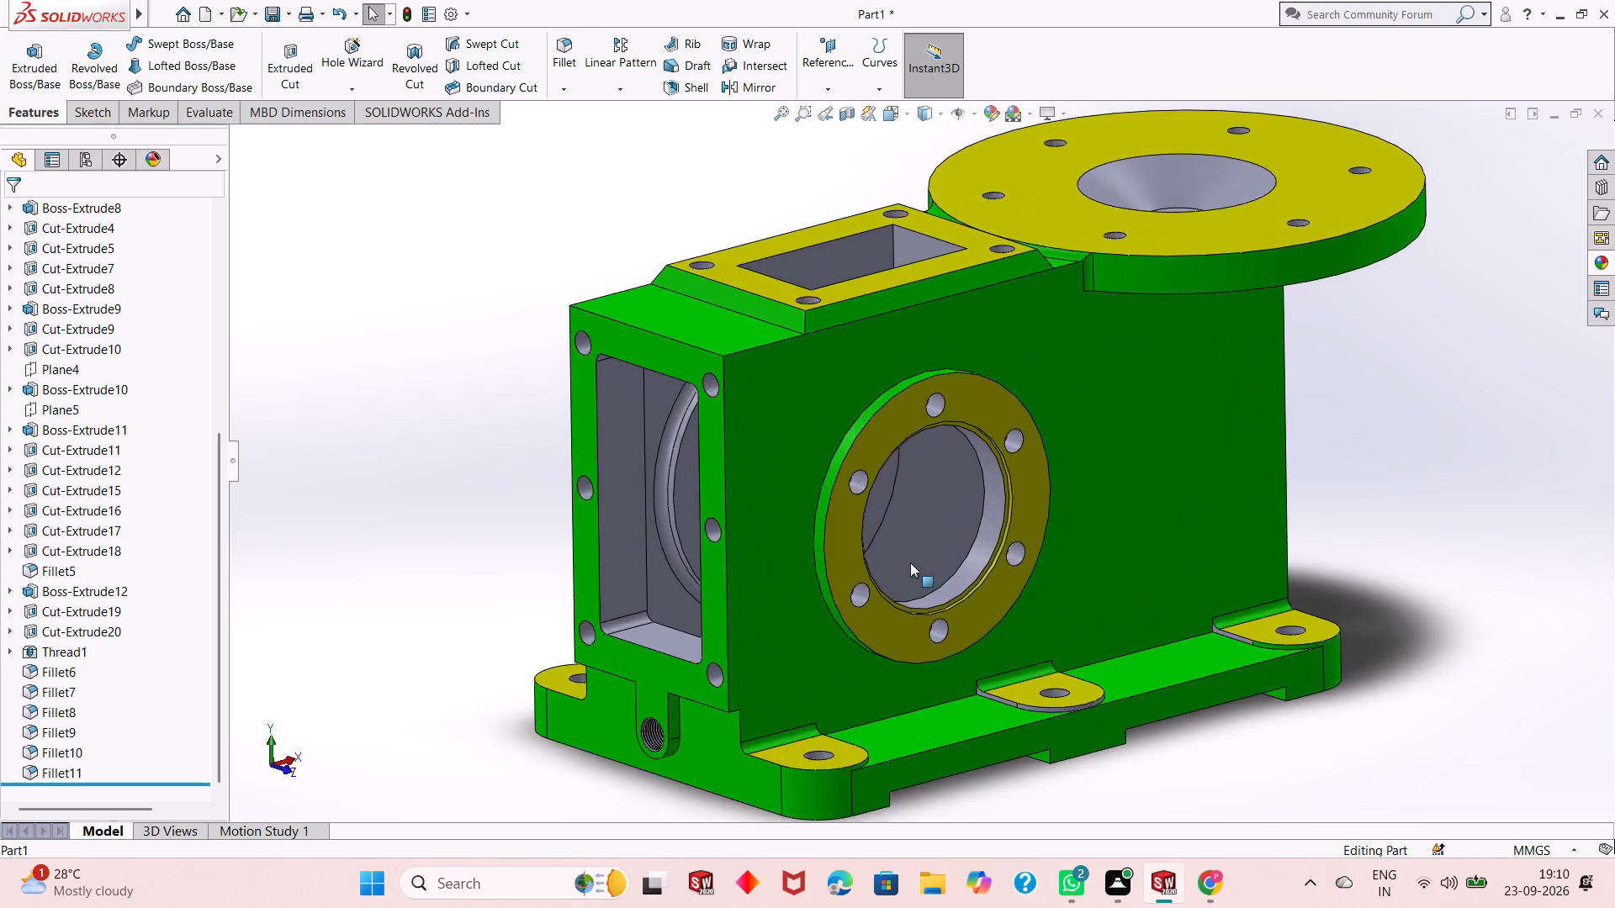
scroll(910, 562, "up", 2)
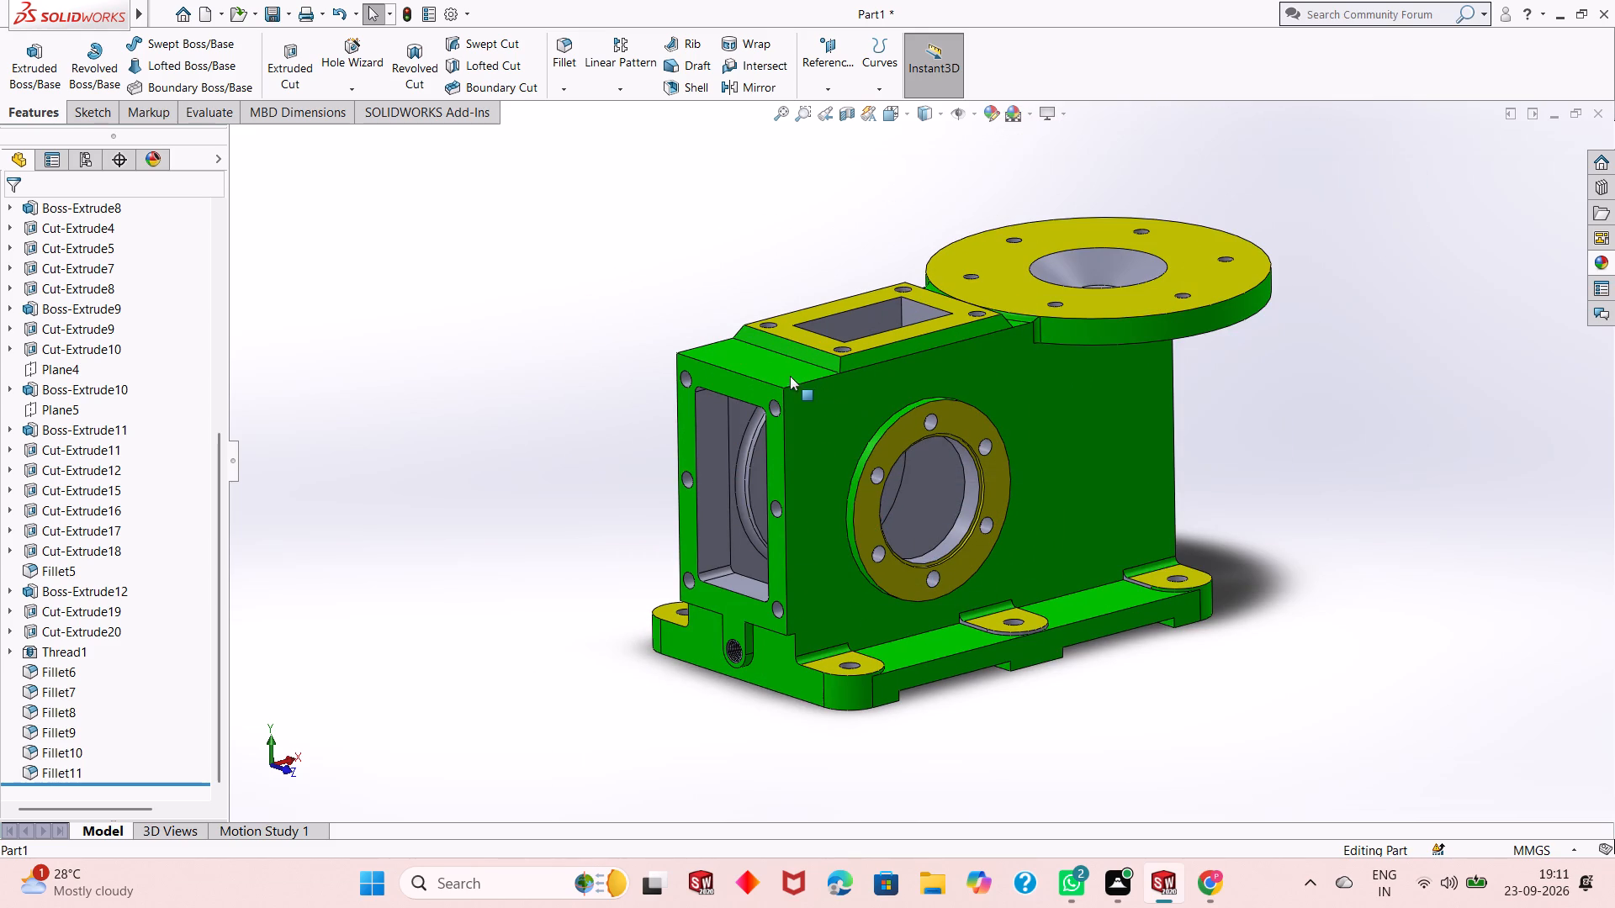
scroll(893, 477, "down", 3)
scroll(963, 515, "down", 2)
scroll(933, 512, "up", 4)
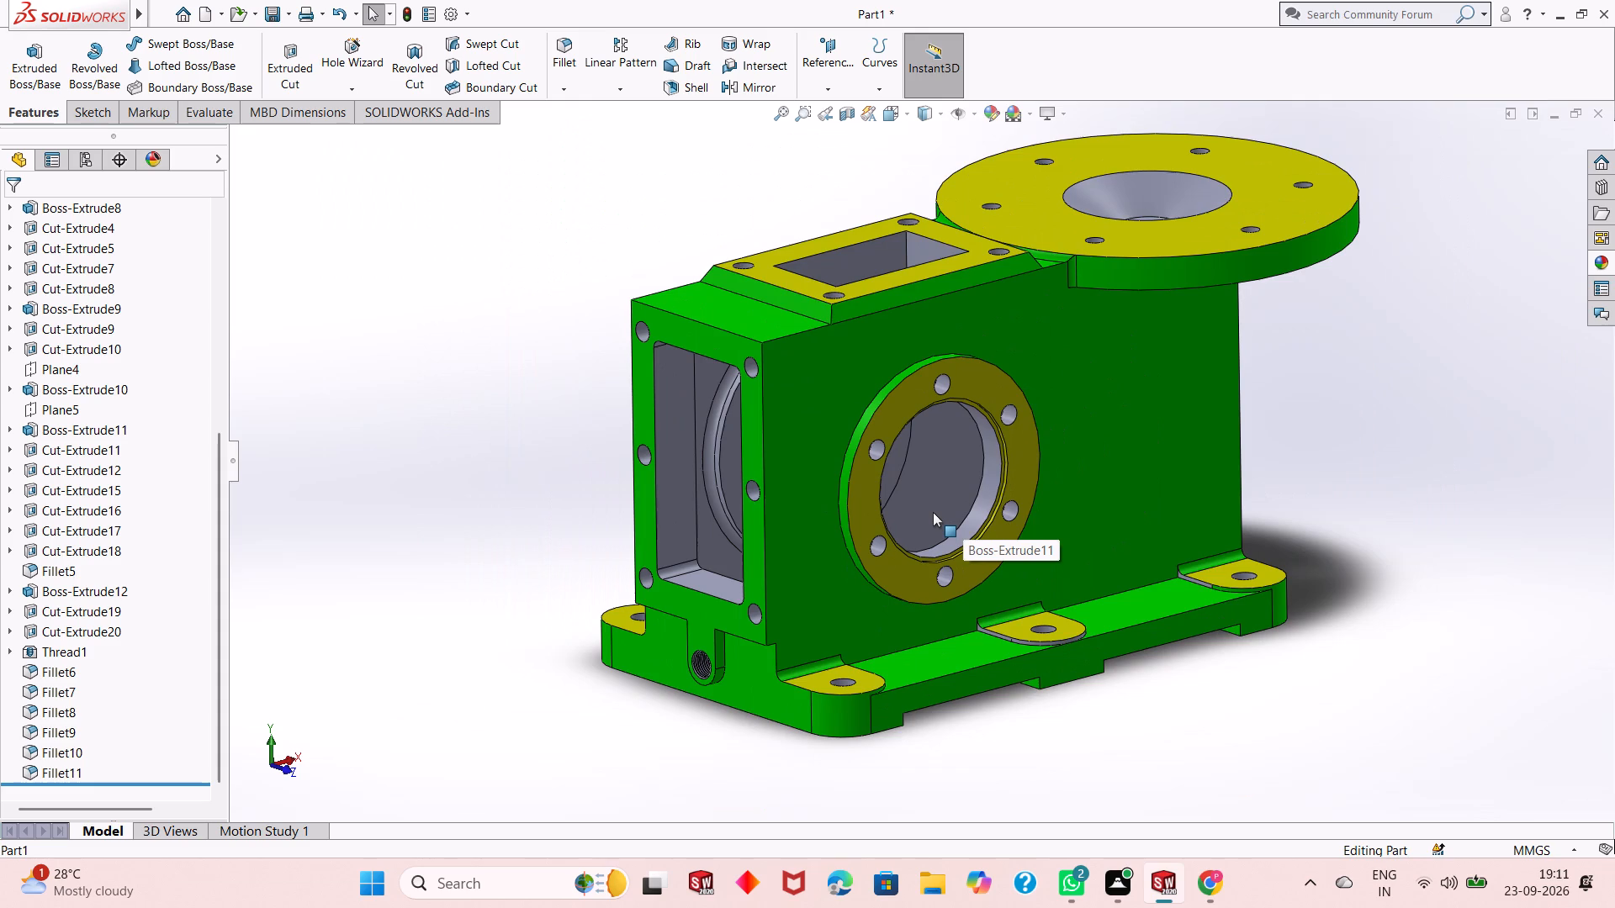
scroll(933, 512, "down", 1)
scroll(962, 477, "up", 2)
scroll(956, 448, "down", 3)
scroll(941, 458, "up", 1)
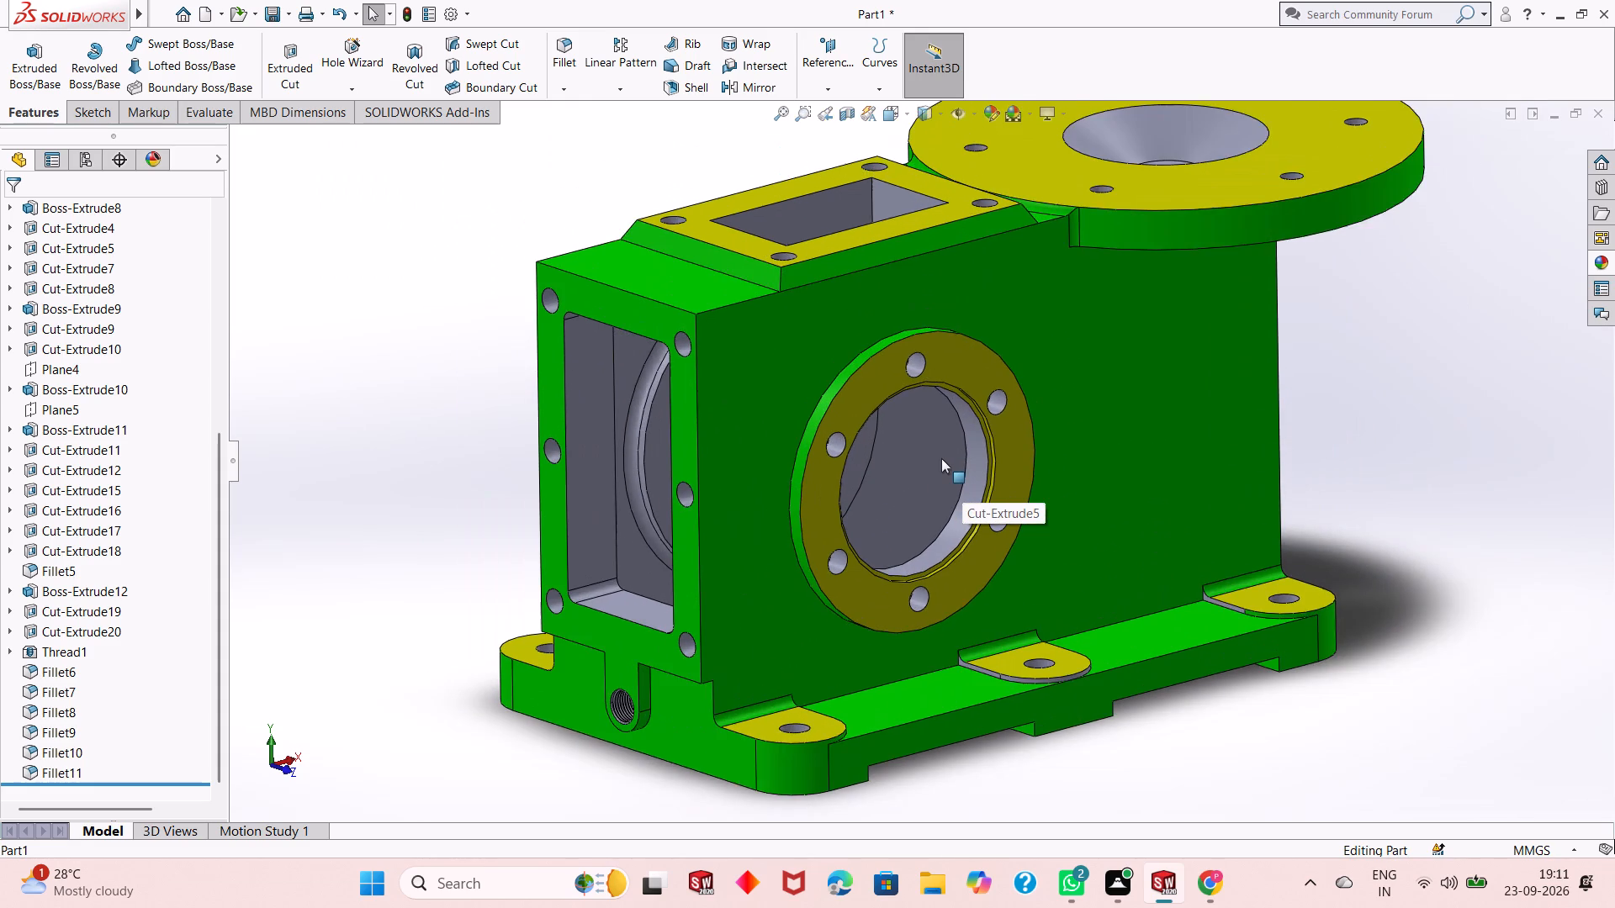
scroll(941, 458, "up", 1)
Examine the housing's rectangular open end, through bore and side flange from the end, the side and a low angle.
middle_click_drag(1278, 432, 1363, 370)
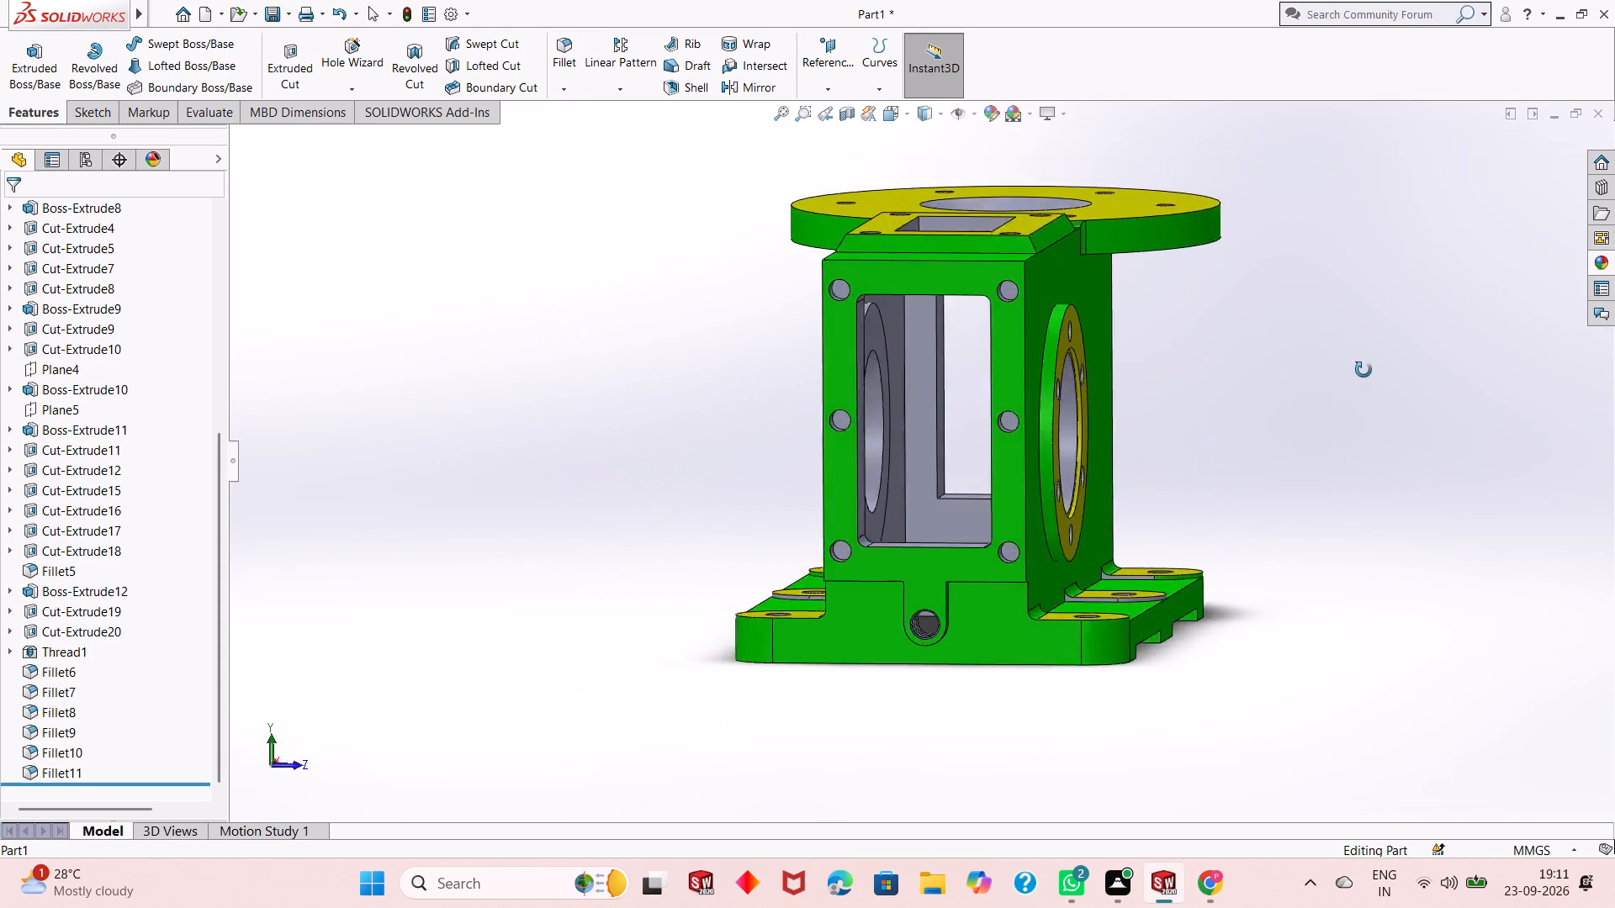
middle_click_drag(1363, 370, 1233, 419)
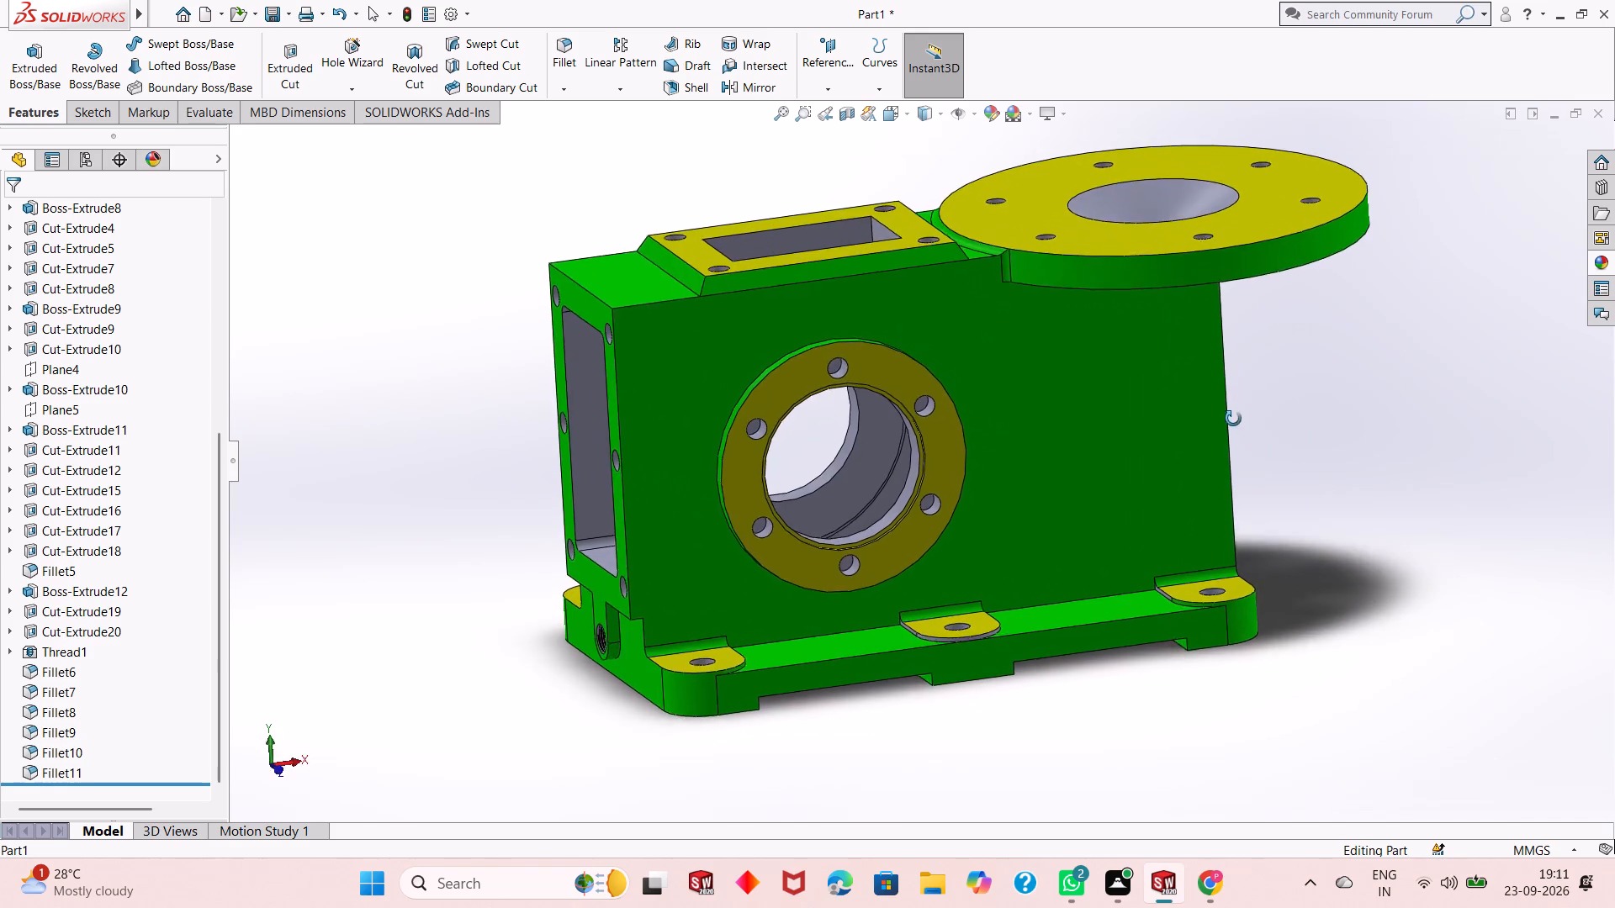
middle_click_drag(1233, 419, 1221, 417)
scroll(1052, 475, "up", 2)
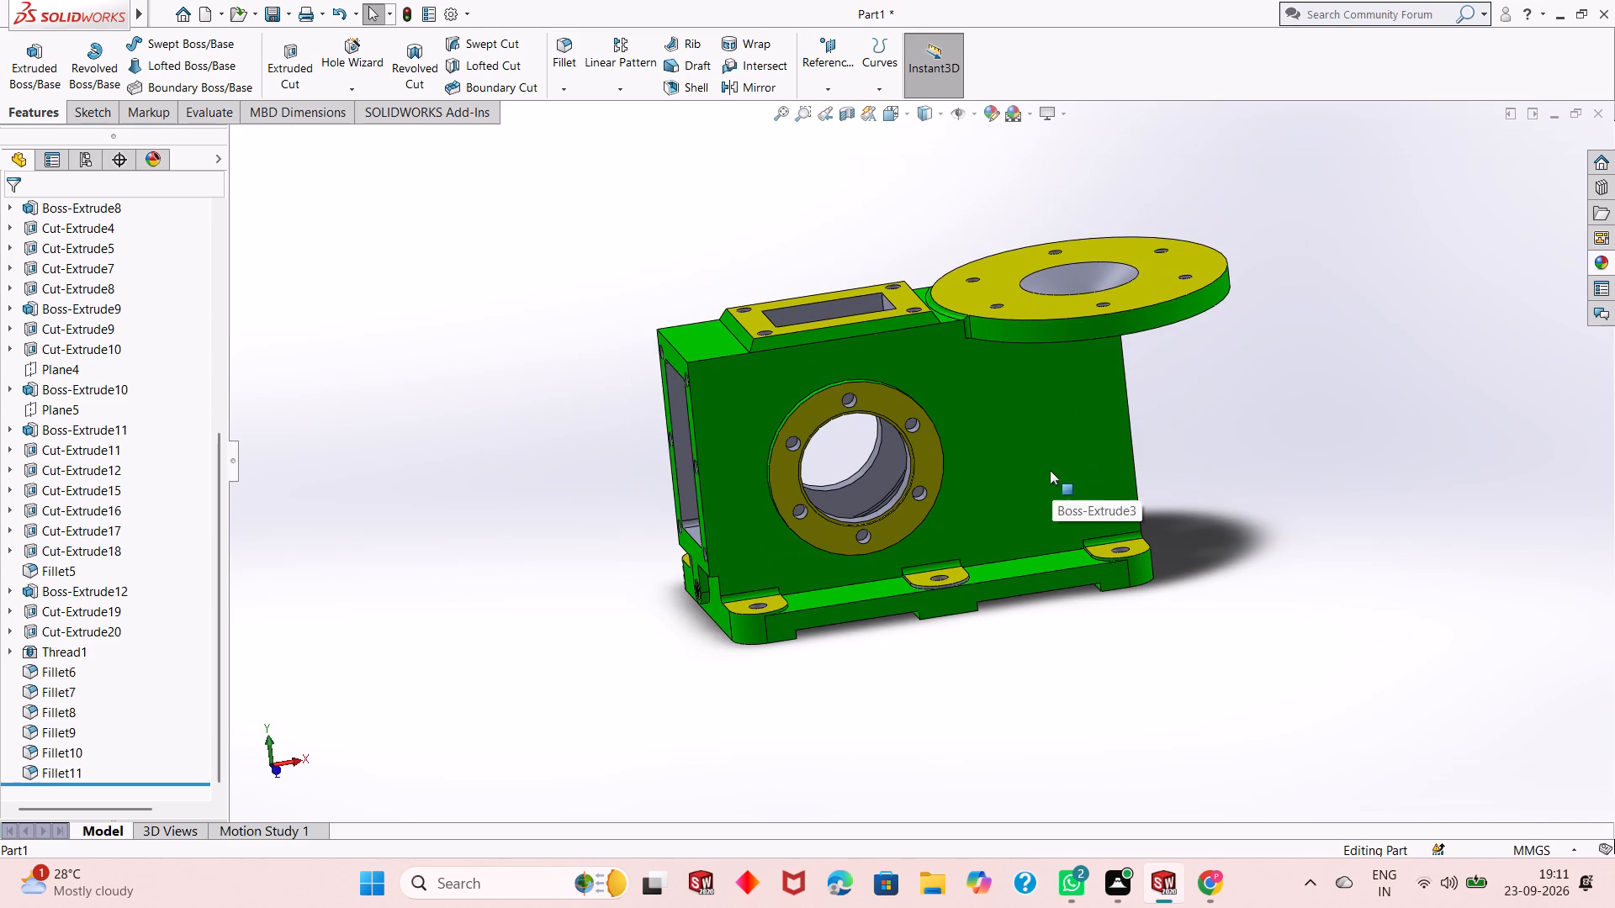
scroll(883, 236, "down", 1)
middle_click_drag(992, 515, 1008, 496)
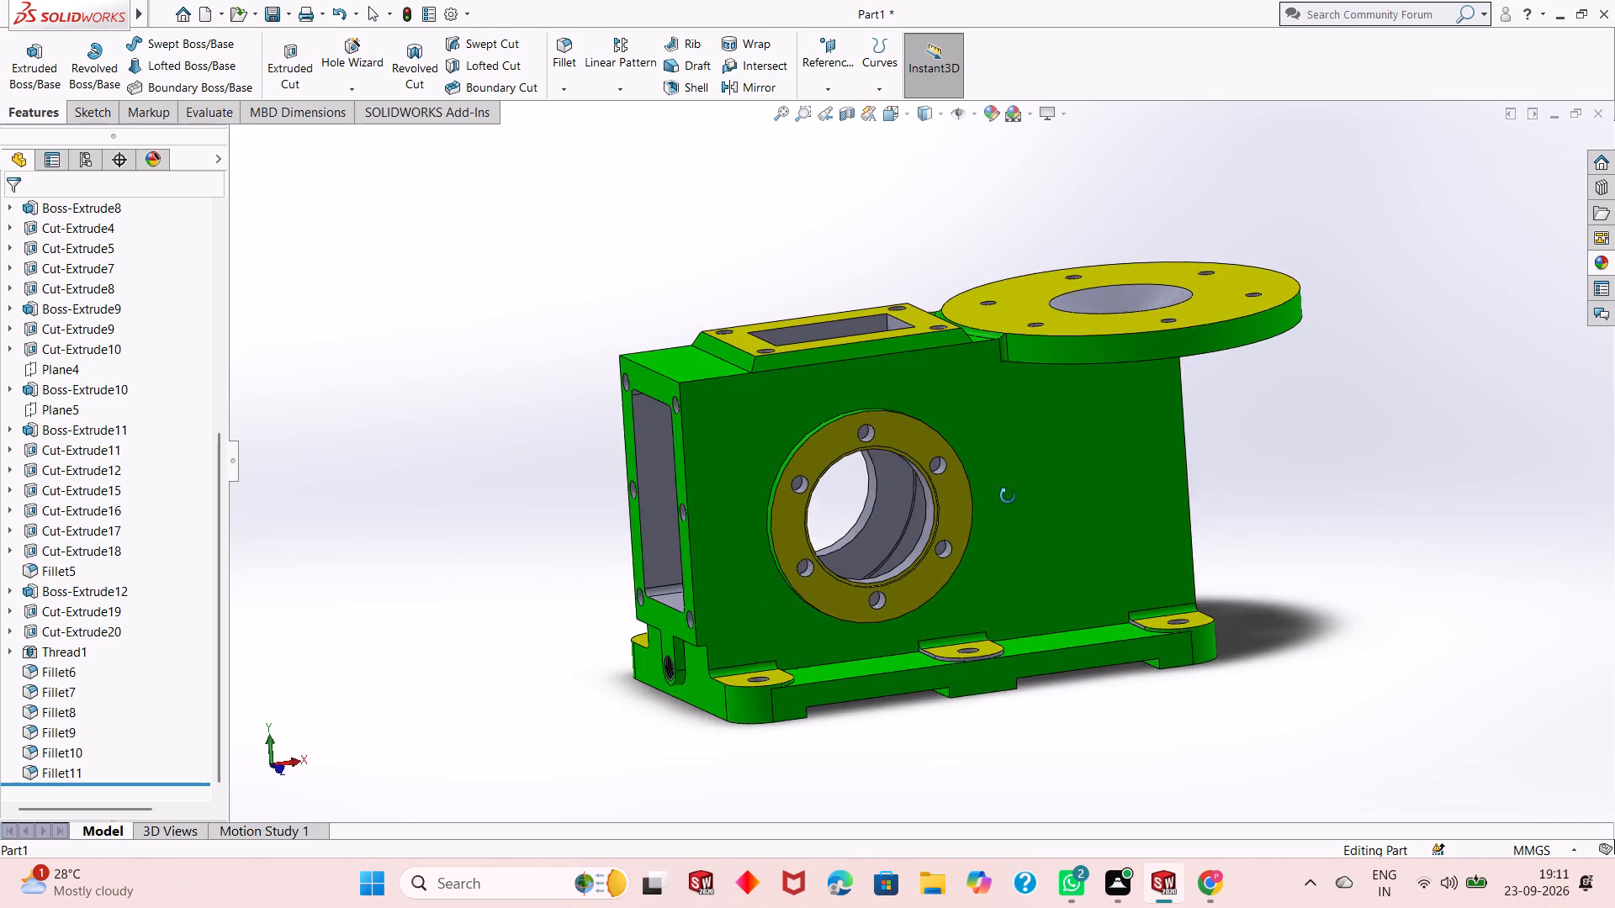
middle_click_drag(1008, 496, 1052, 451)
scroll(979, 509, "down", 2)
scroll(977, 512, "up", 1)
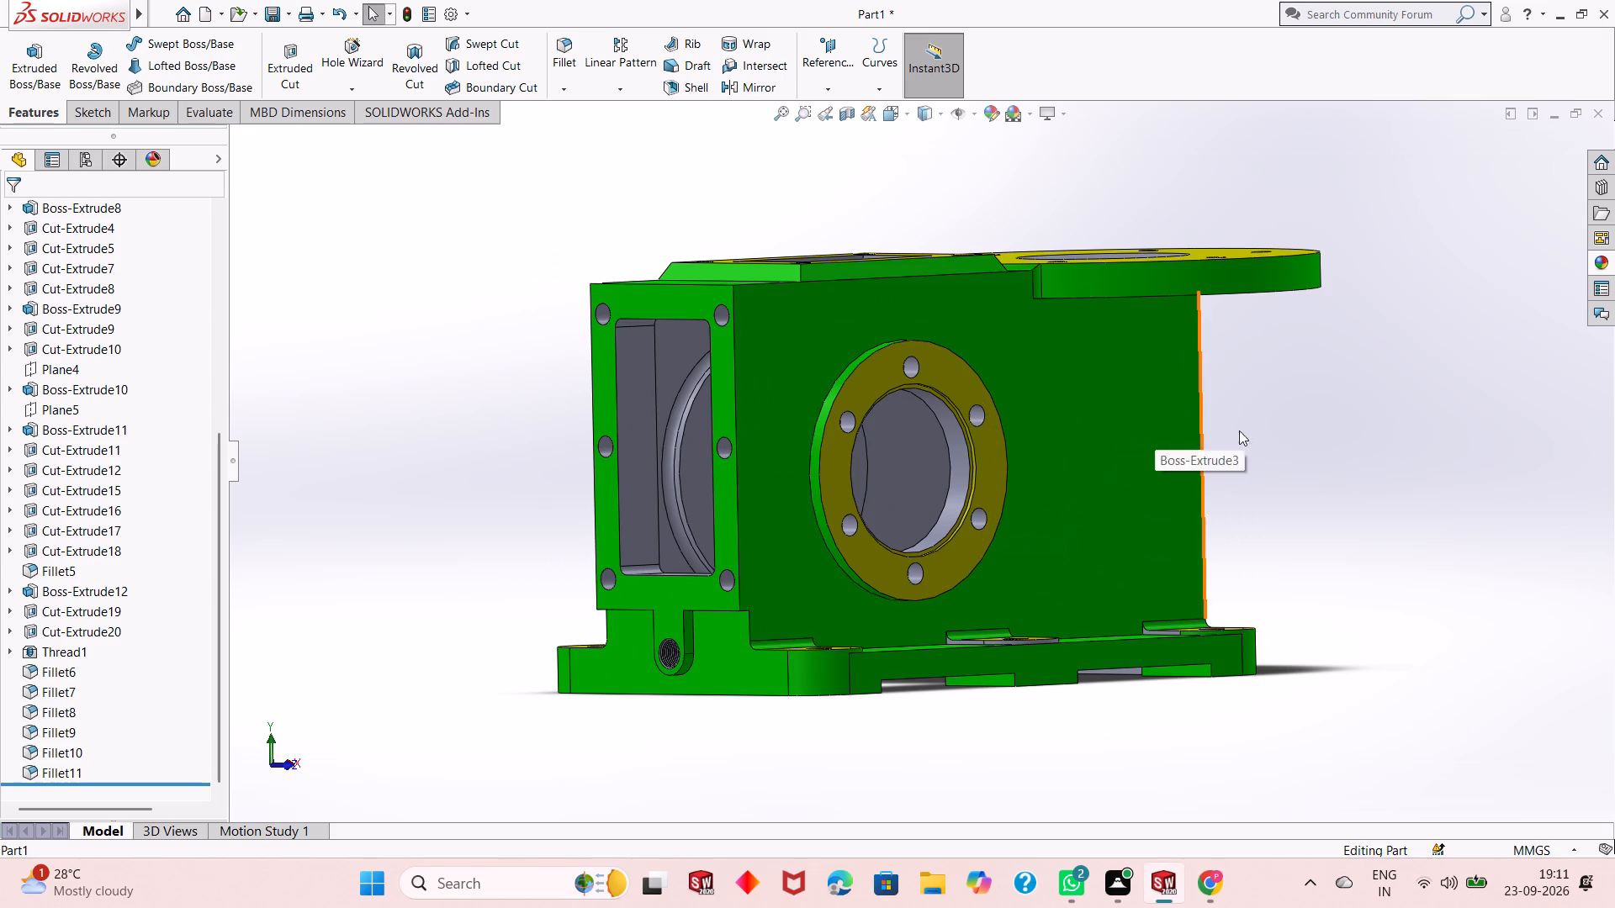
middle_click_drag(1242, 445, 1247, 456)
Inspect the side bore flange's inner edge up close and the rectangular opening and round top flange from above.
scroll(980, 473, "down", 2)
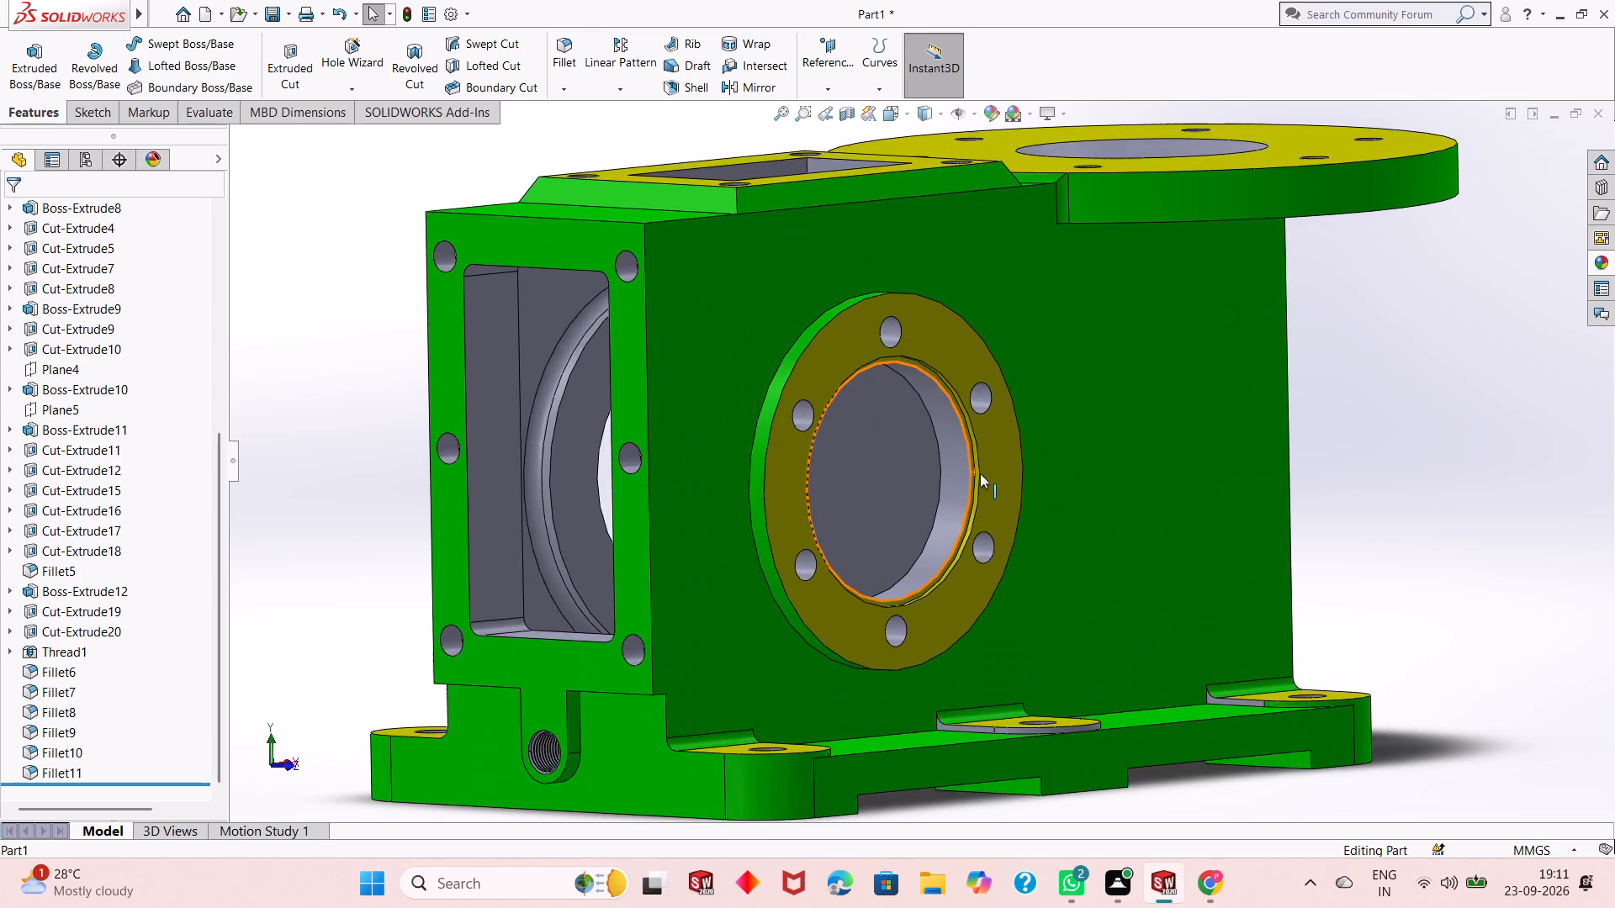
scroll(980, 473, "down", 10)
scroll(953, 483, "up", 3)
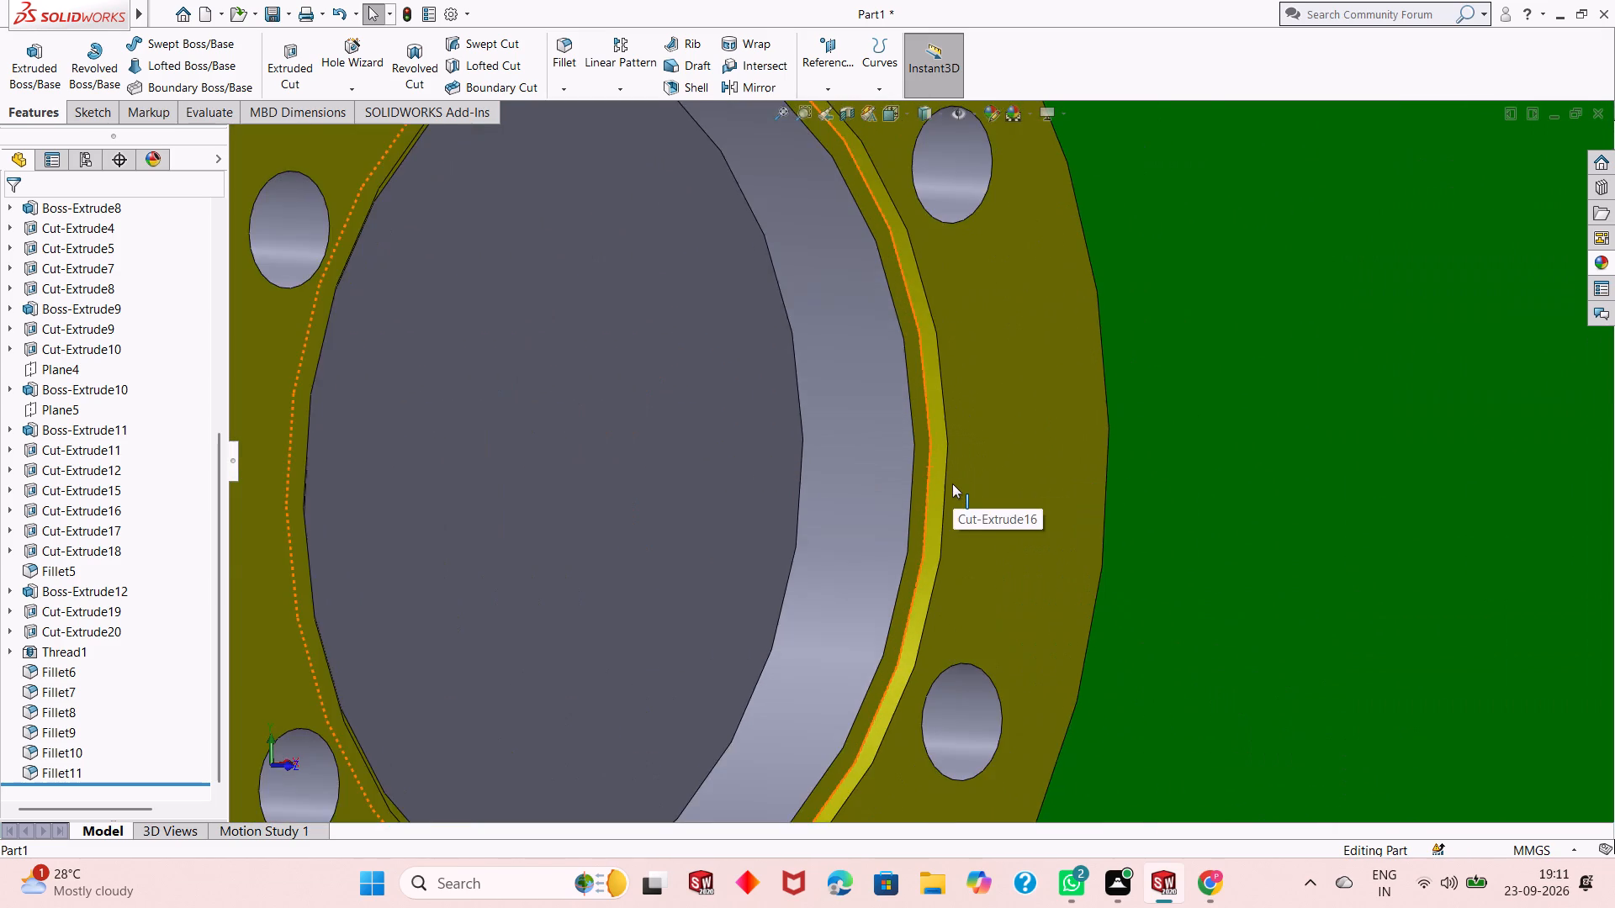
scroll(952, 483, "up", 12)
middle_click_drag(859, 279, 860, 280)
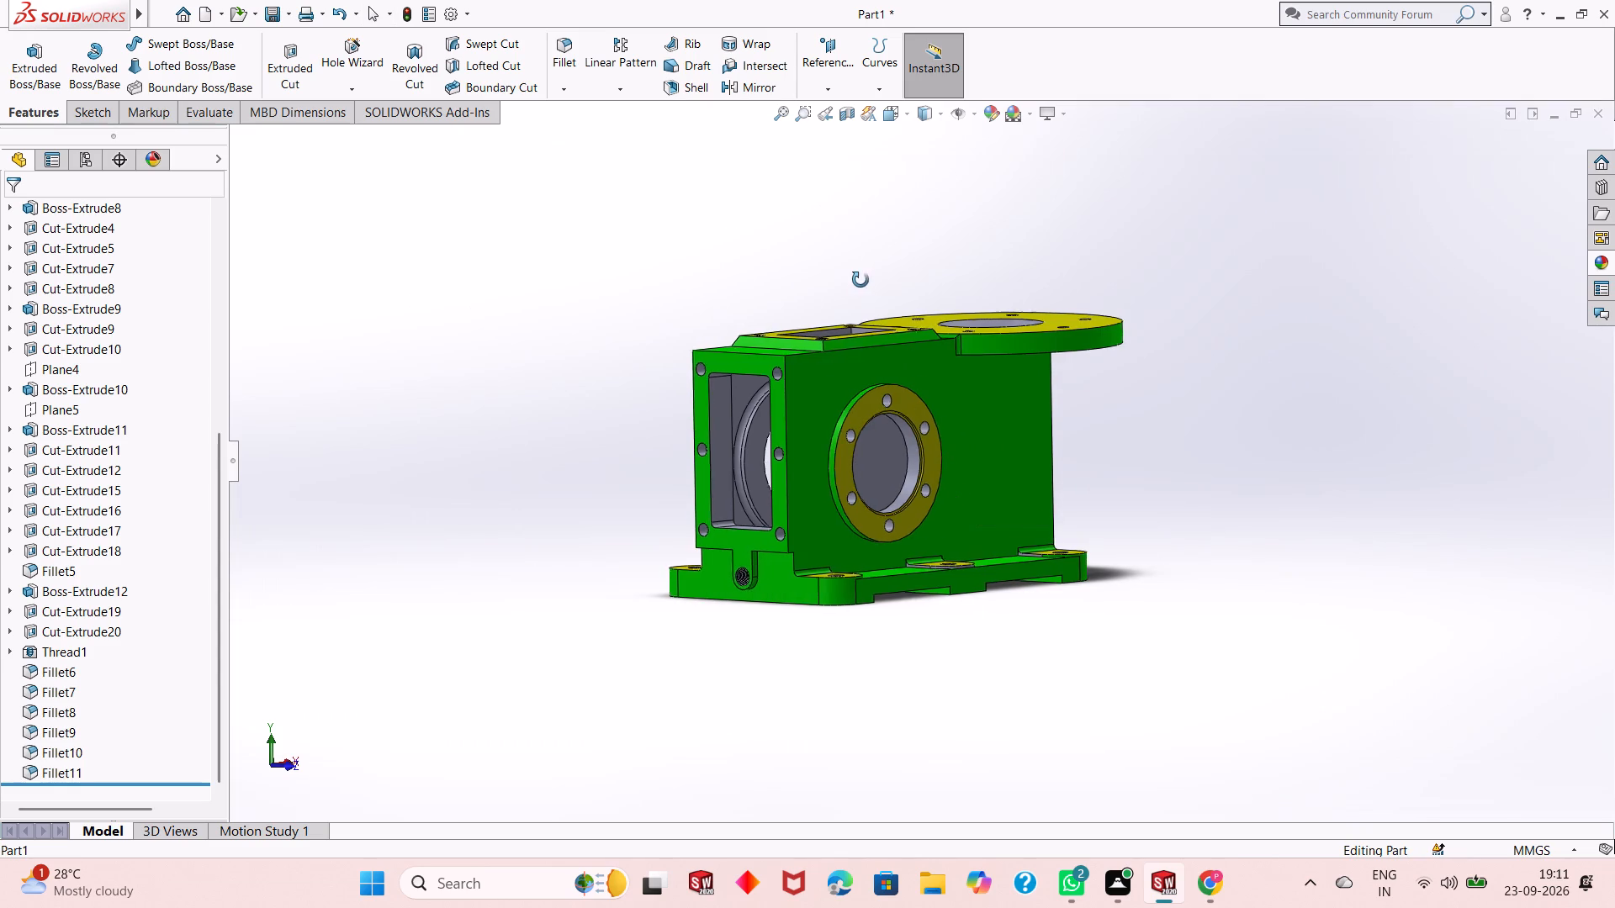
middle_click_drag(860, 280, 847, 307)
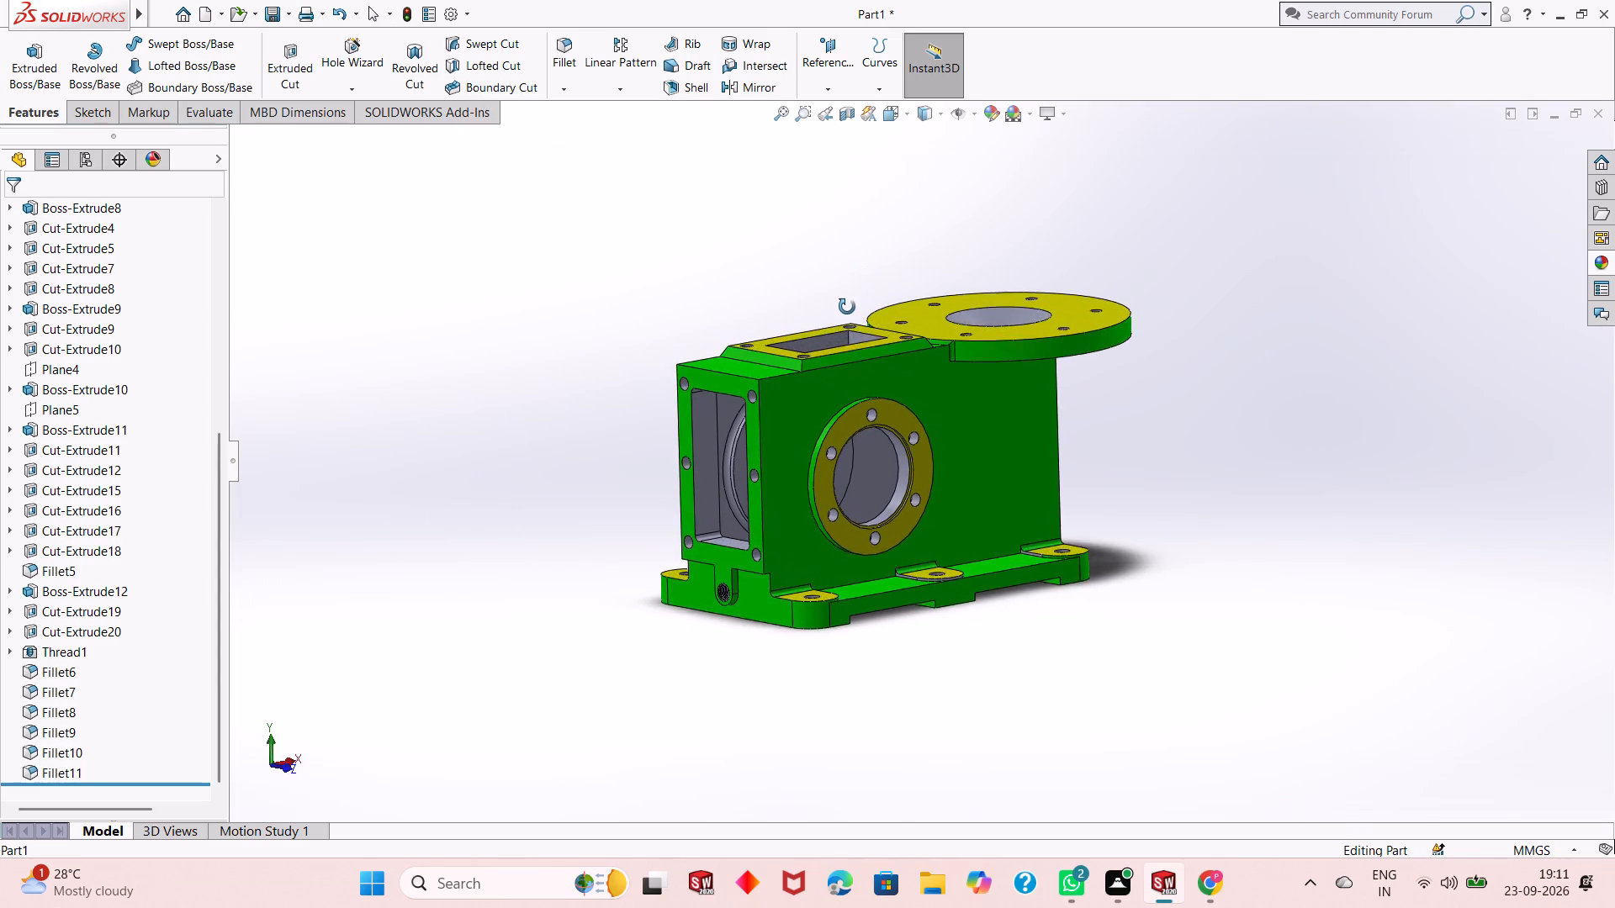
middle_click_drag(847, 307, 876, 304)
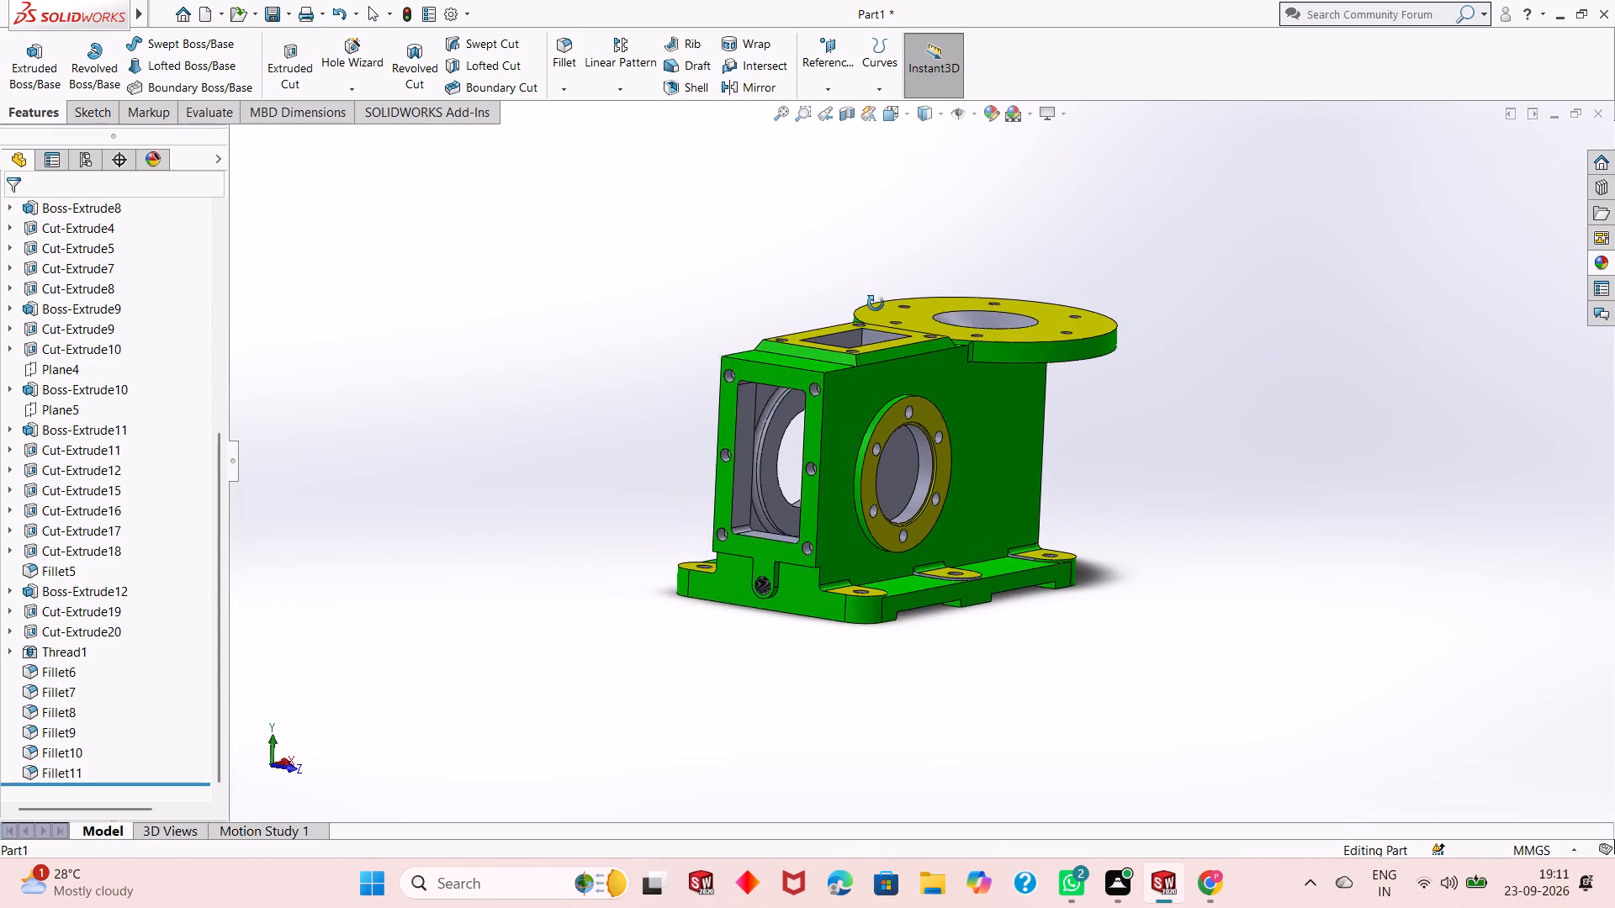
middle_click_drag(876, 304, 809, 469)
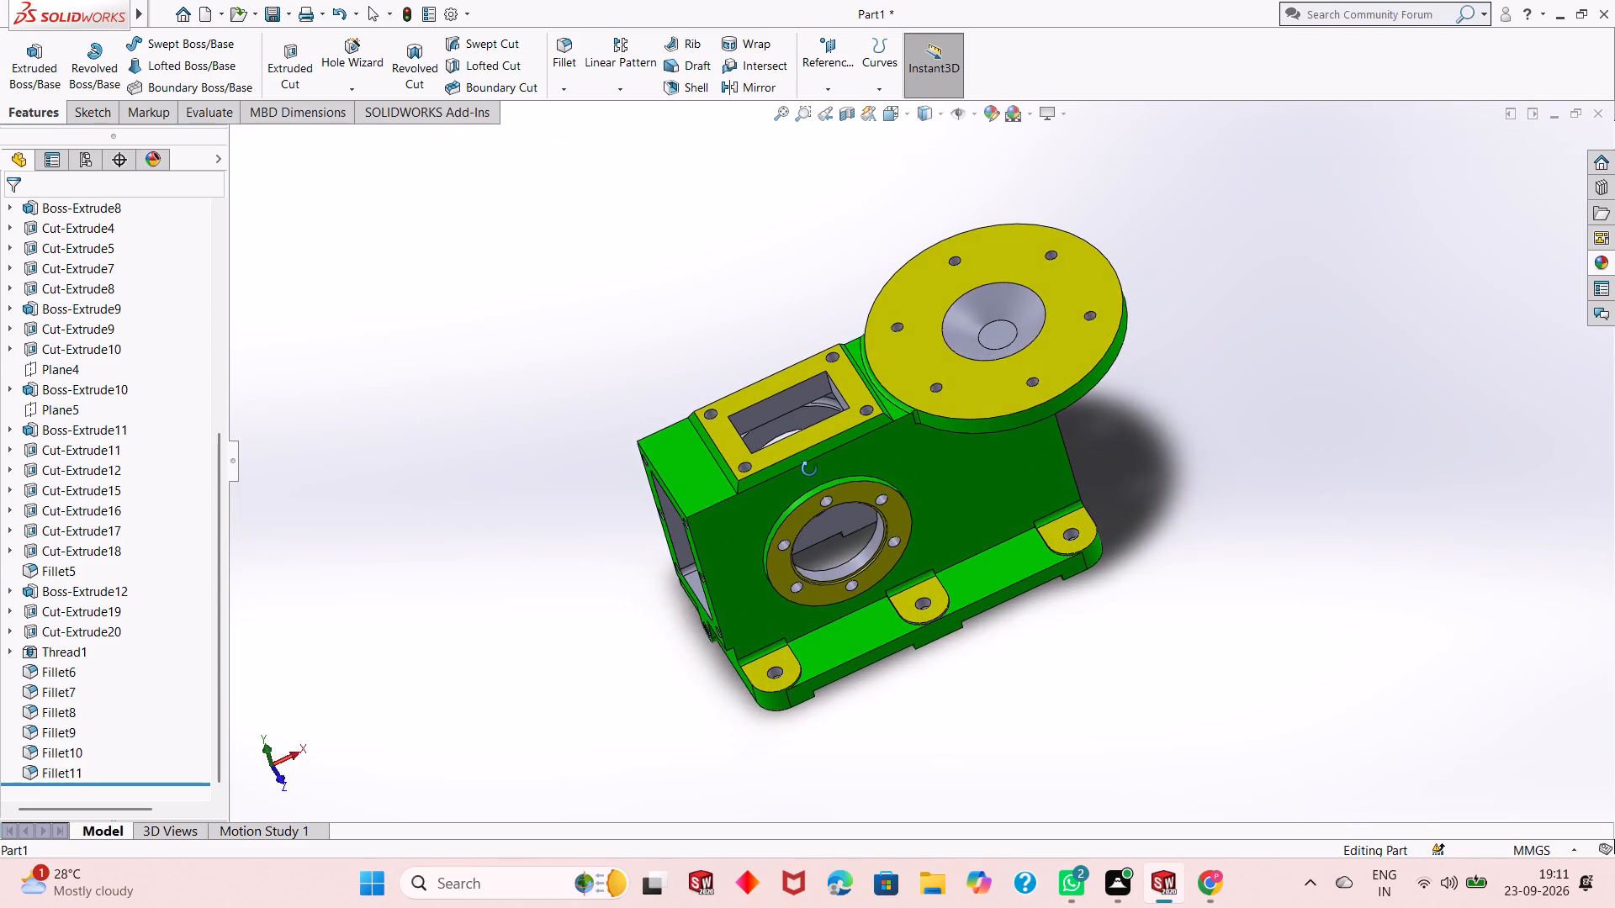
middle_click_drag(809, 469, 862, 289)
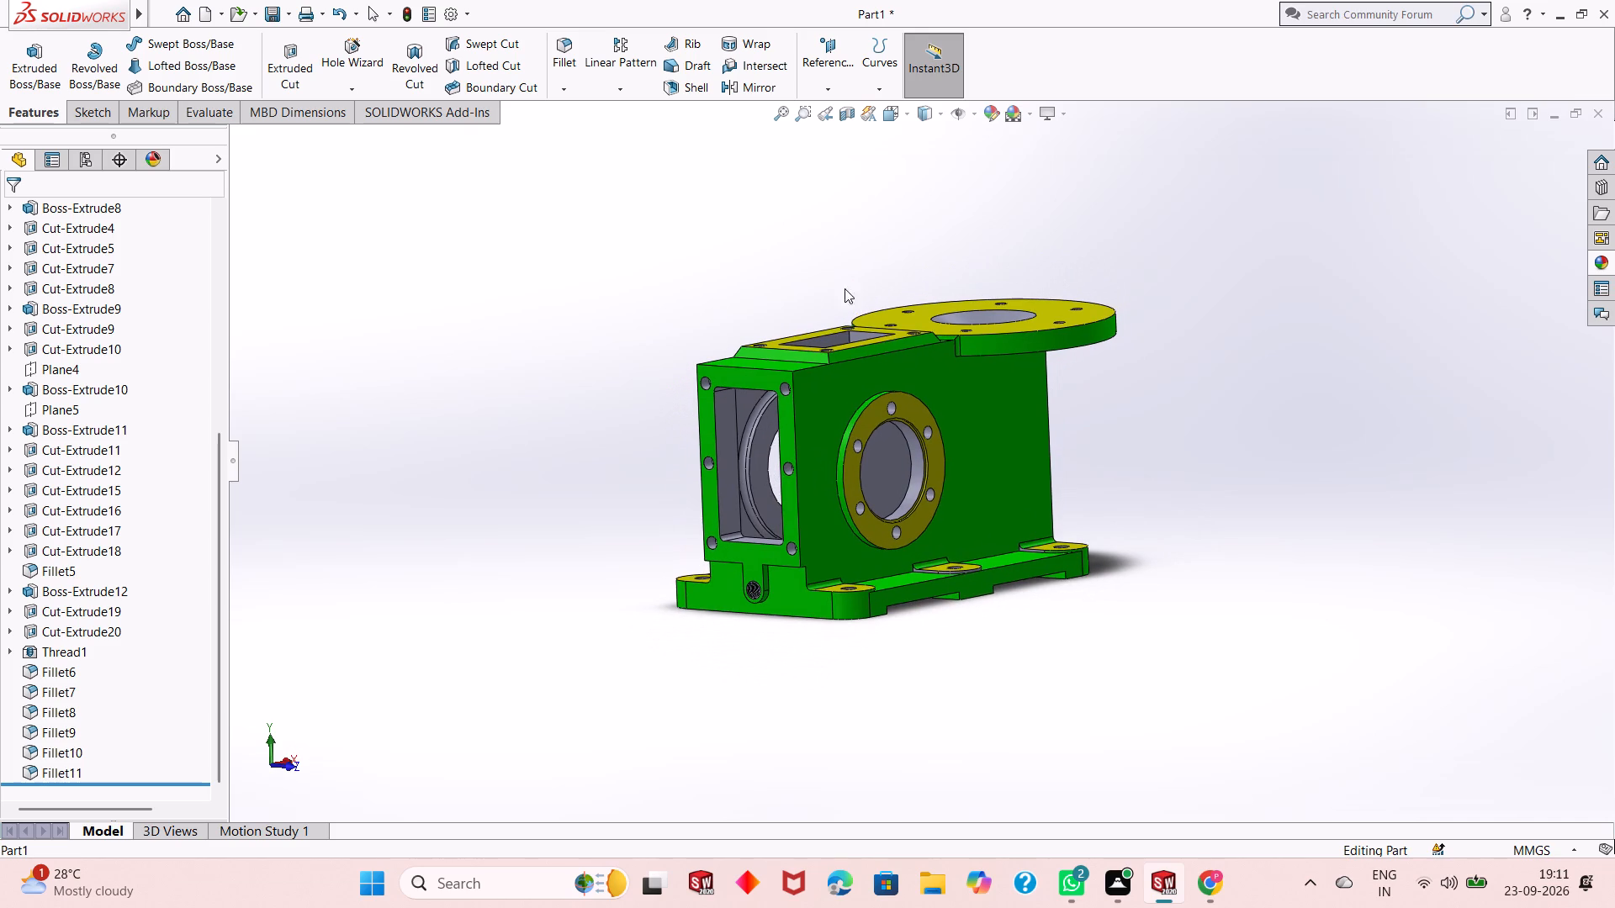
Inspect the stepped rim between the side bore and its flange face at close range.
scroll(868, 451, "down", 3)
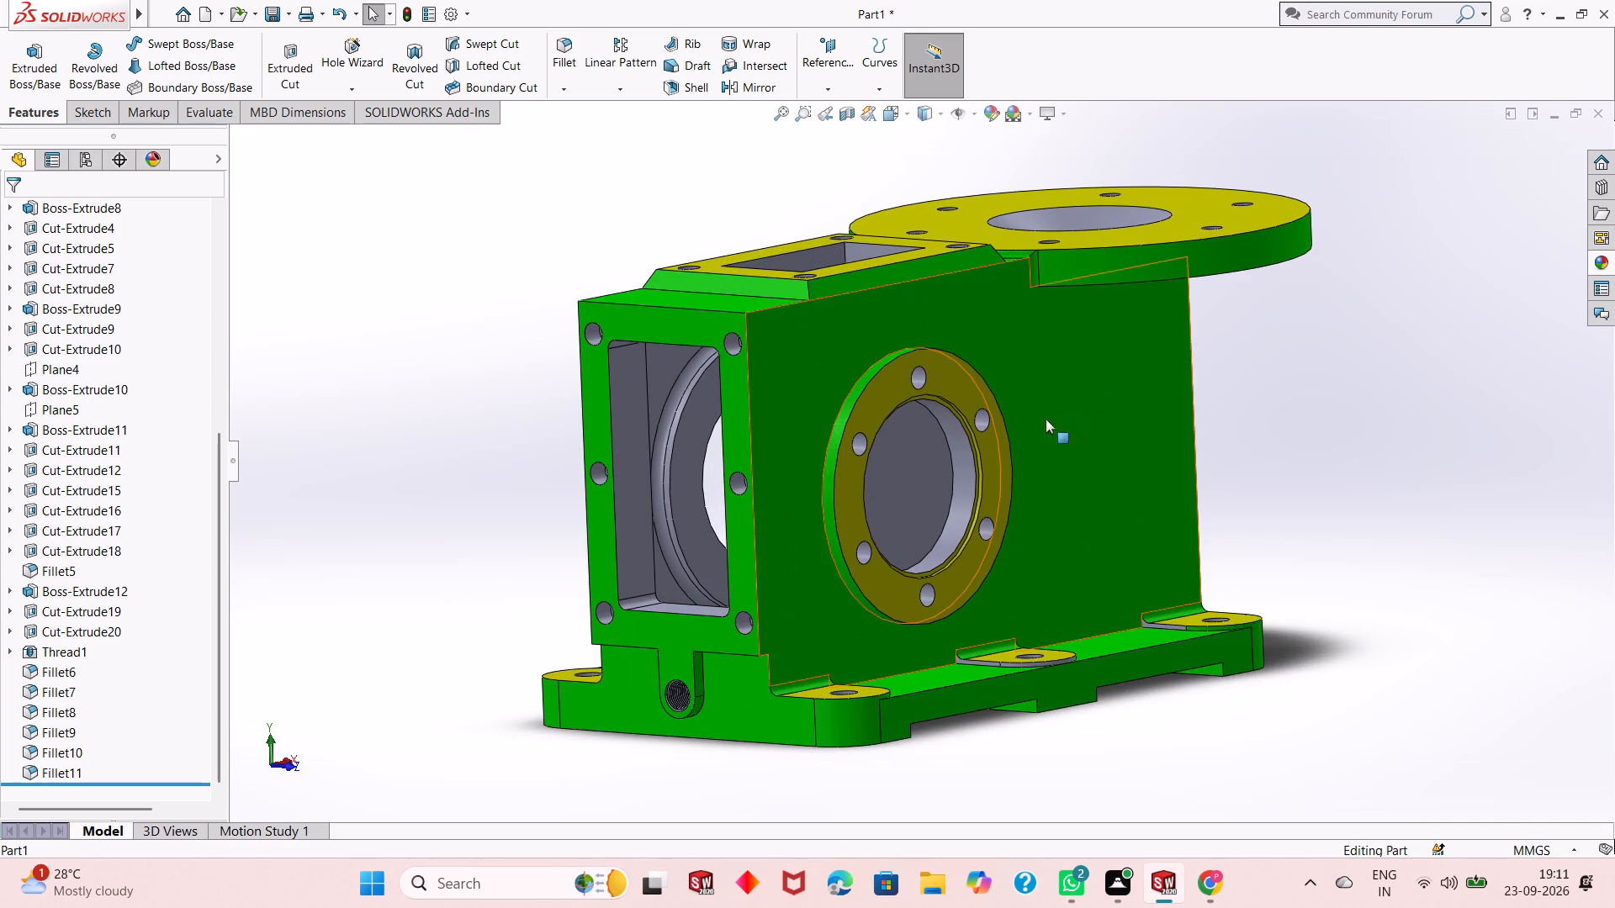
scroll(998, 423, "down", 5)
scroll(911, 430, "down", 2)
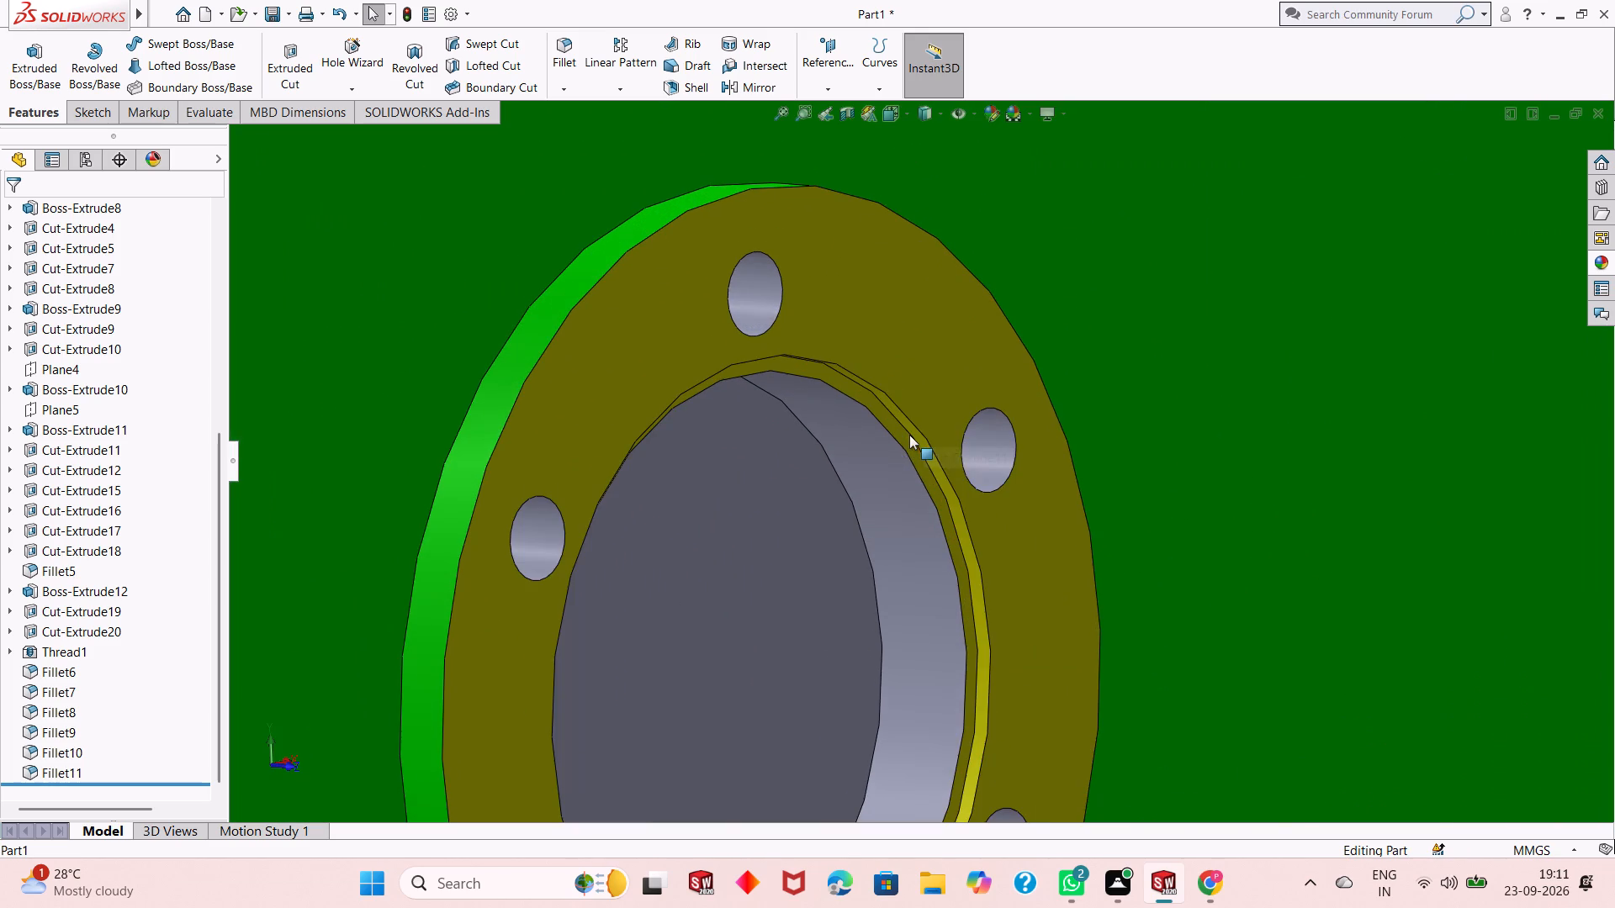
scroll(912, 448, "down", 5)
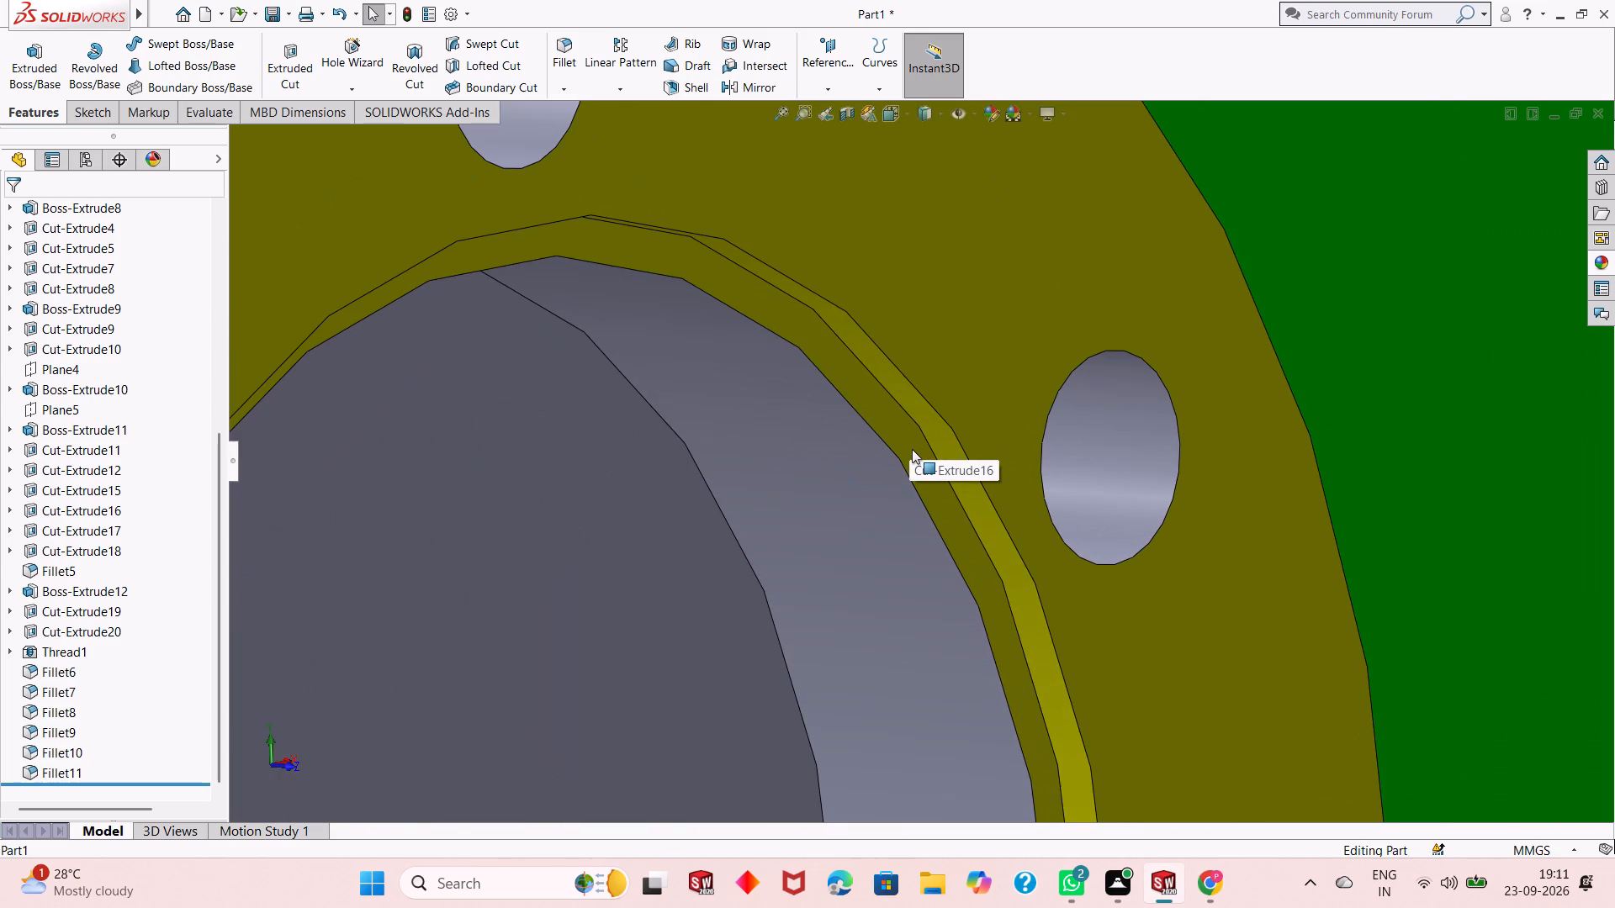
scroll(912, 449, "up", 1)
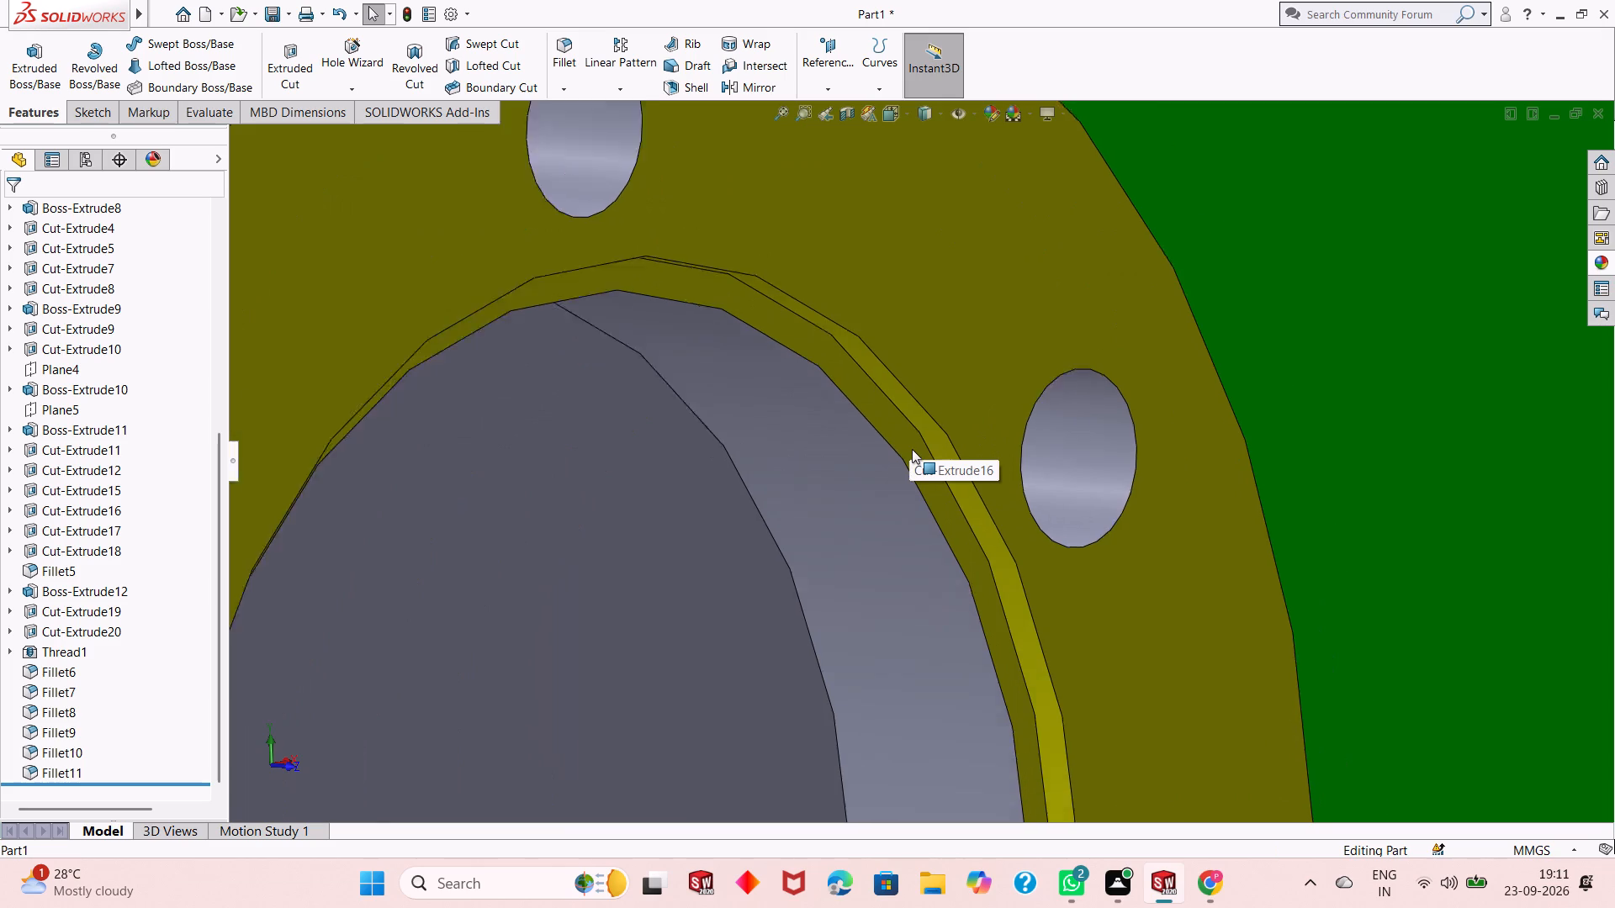
scroll(912, 449, "up", 16)
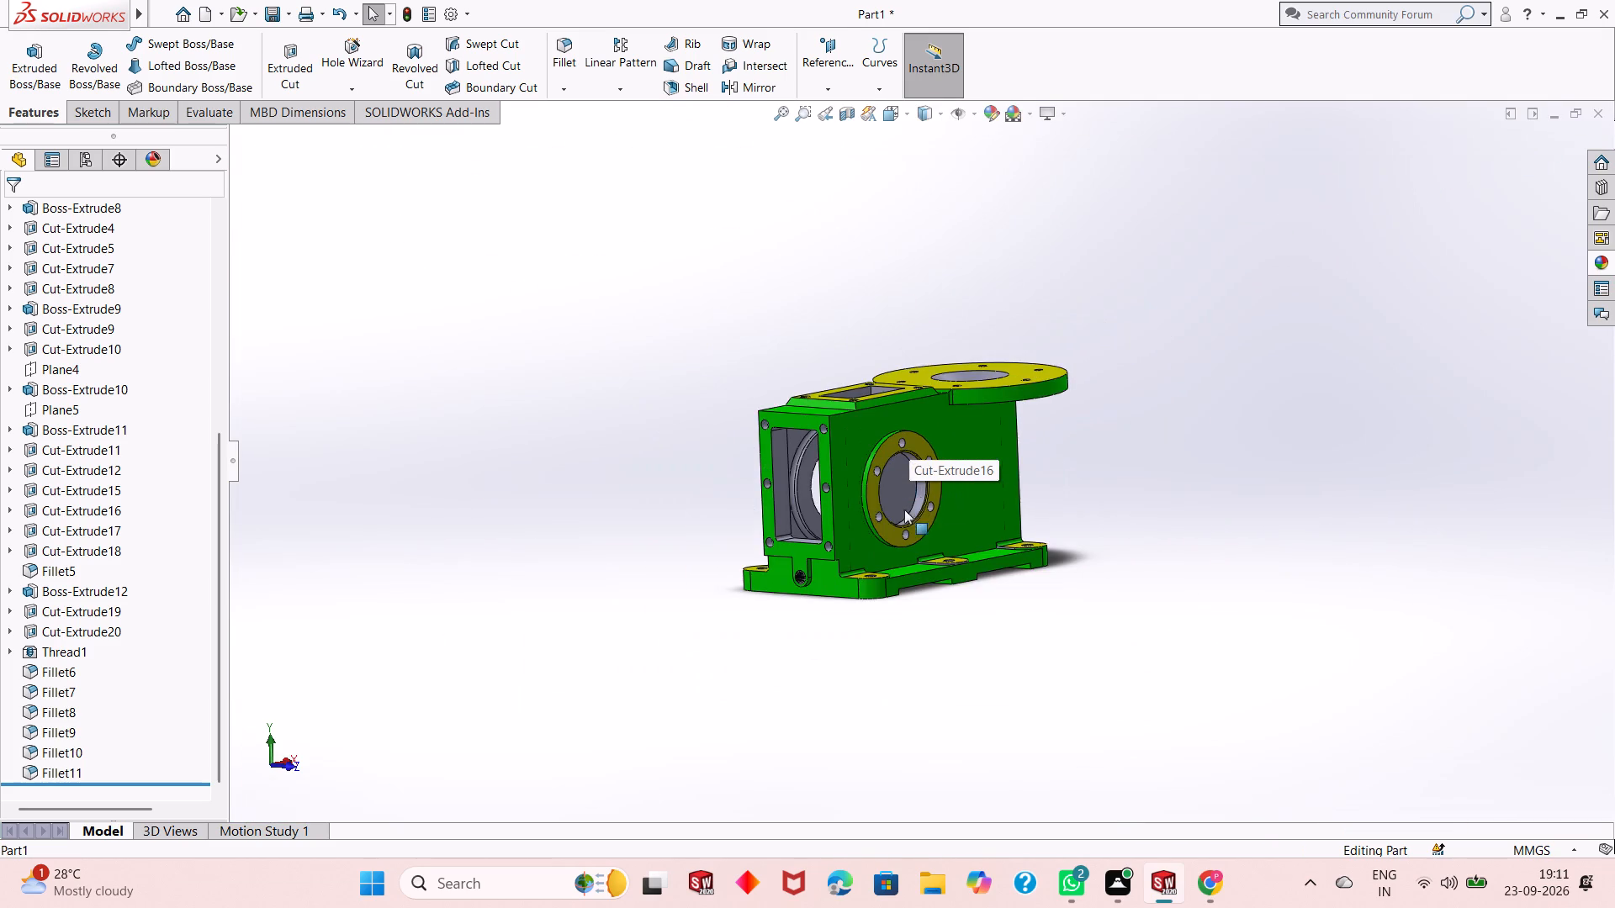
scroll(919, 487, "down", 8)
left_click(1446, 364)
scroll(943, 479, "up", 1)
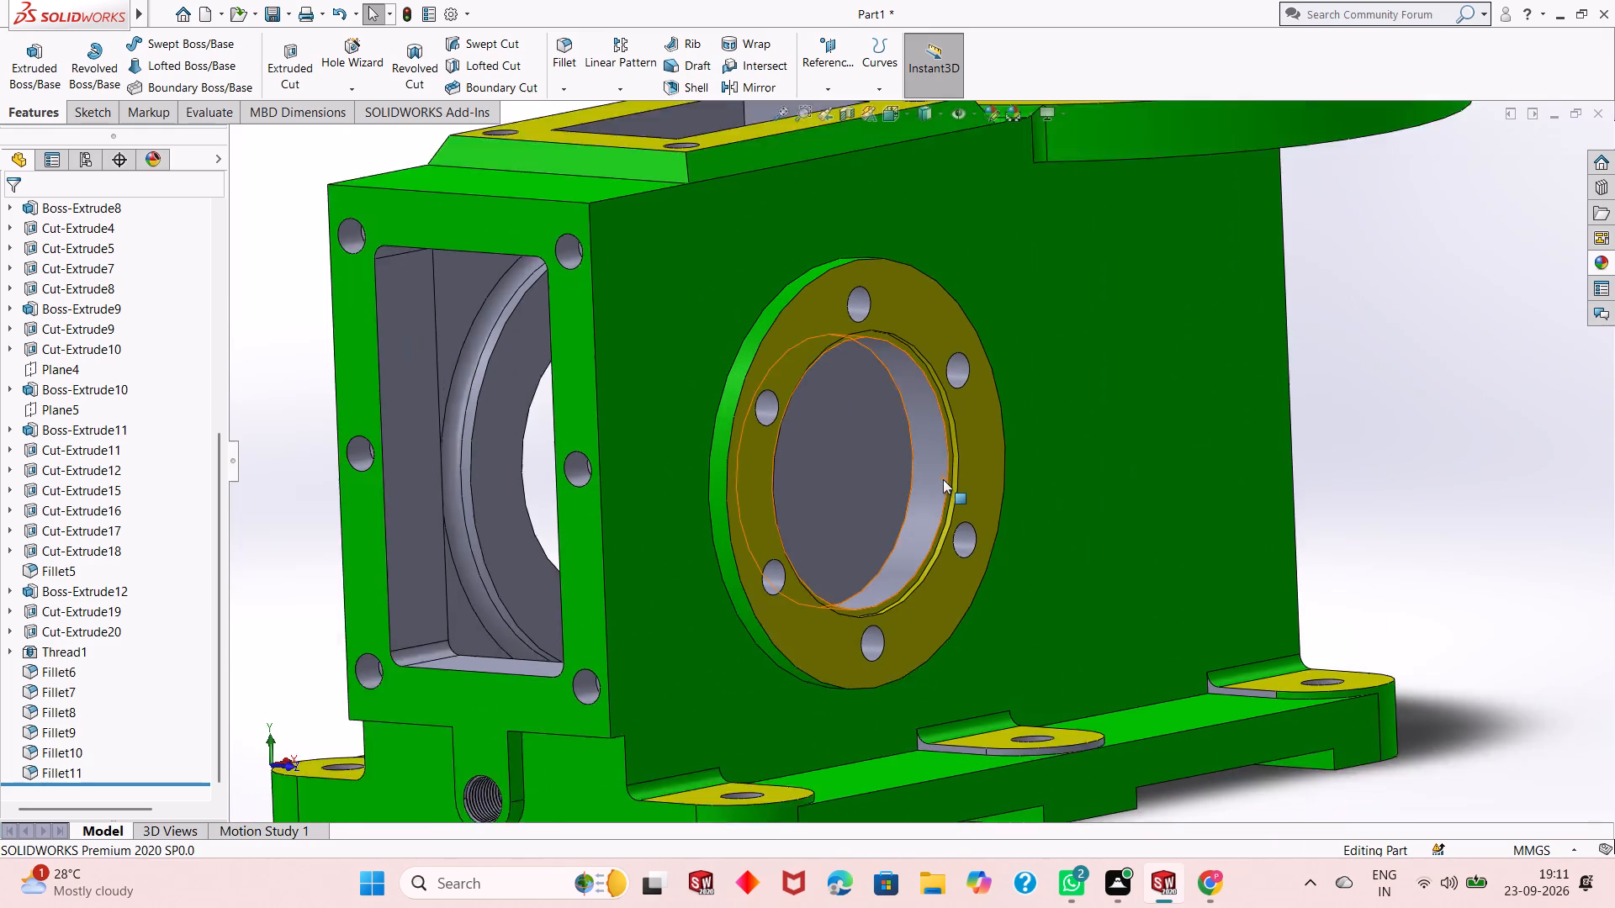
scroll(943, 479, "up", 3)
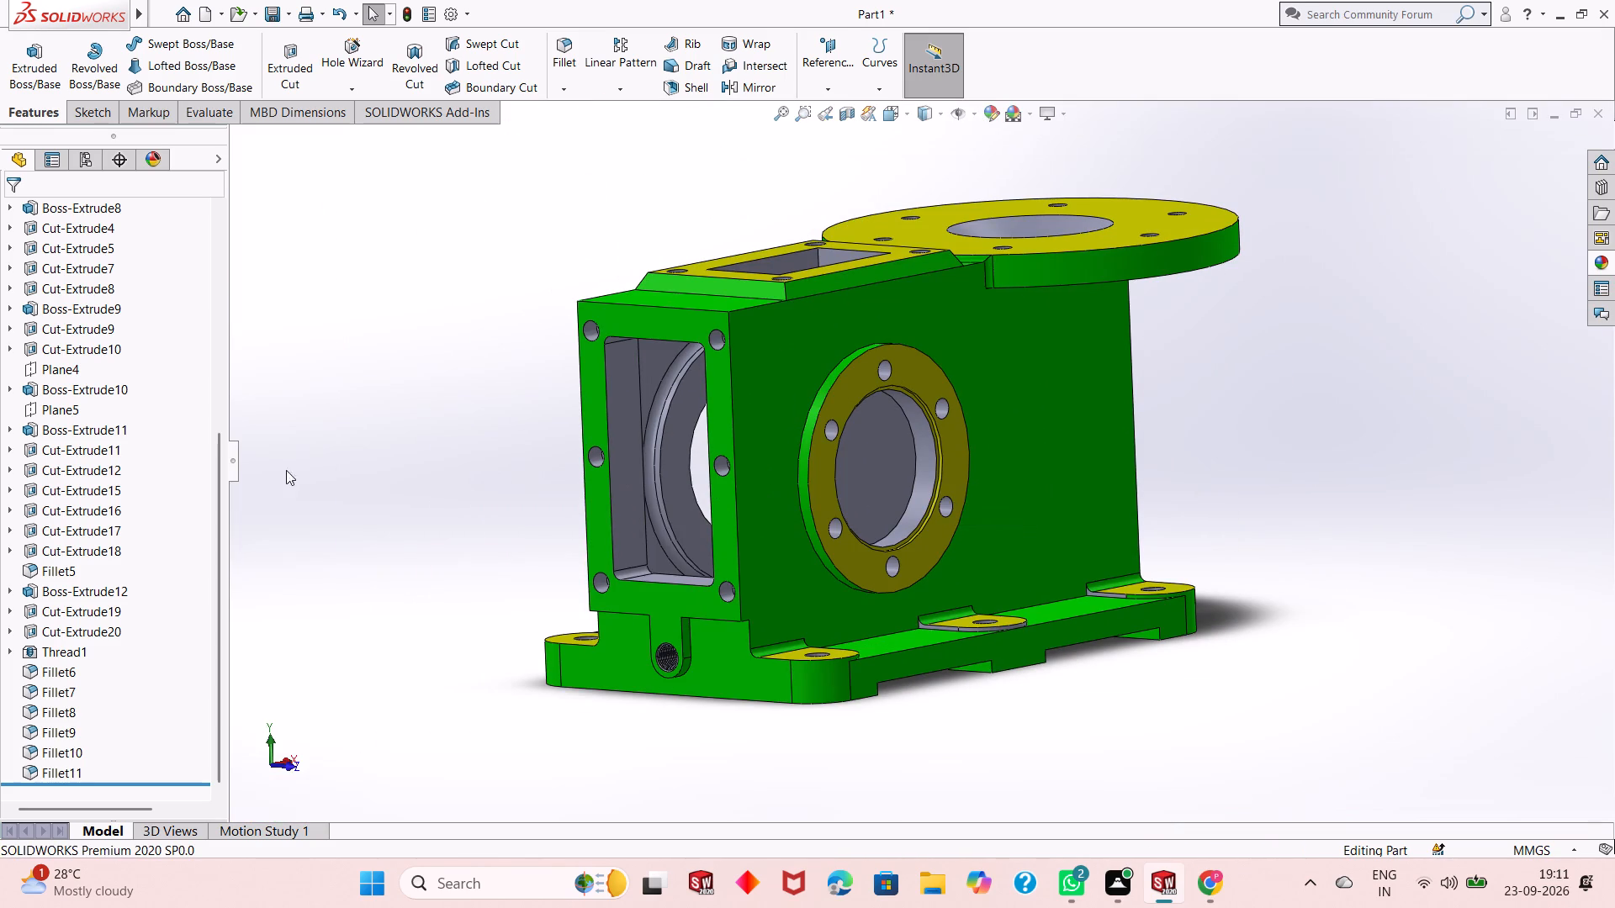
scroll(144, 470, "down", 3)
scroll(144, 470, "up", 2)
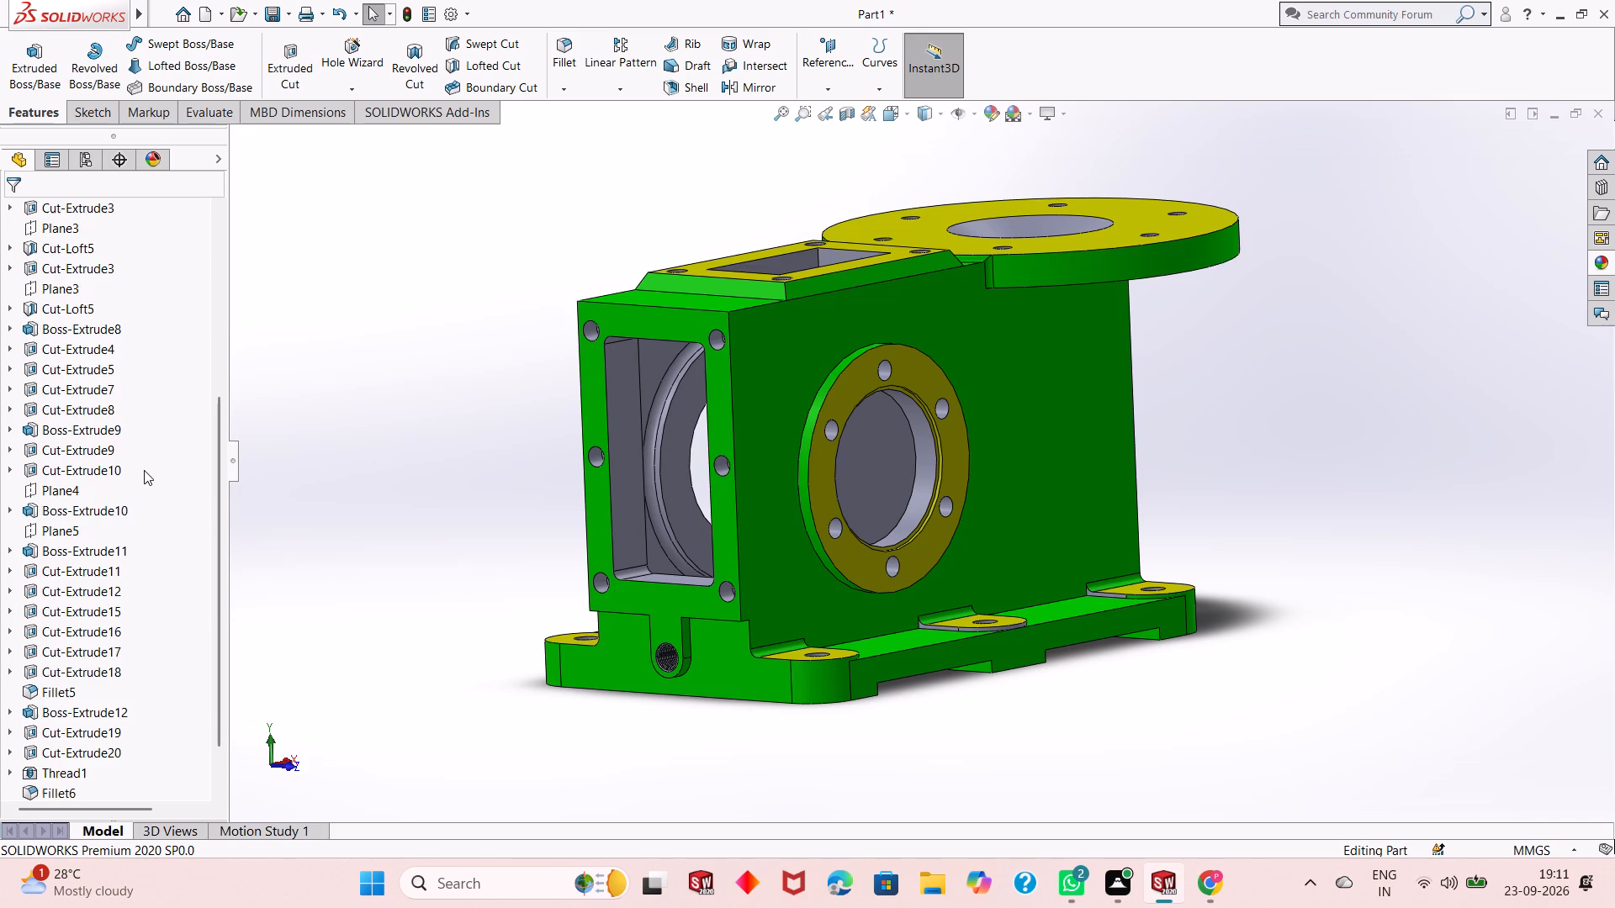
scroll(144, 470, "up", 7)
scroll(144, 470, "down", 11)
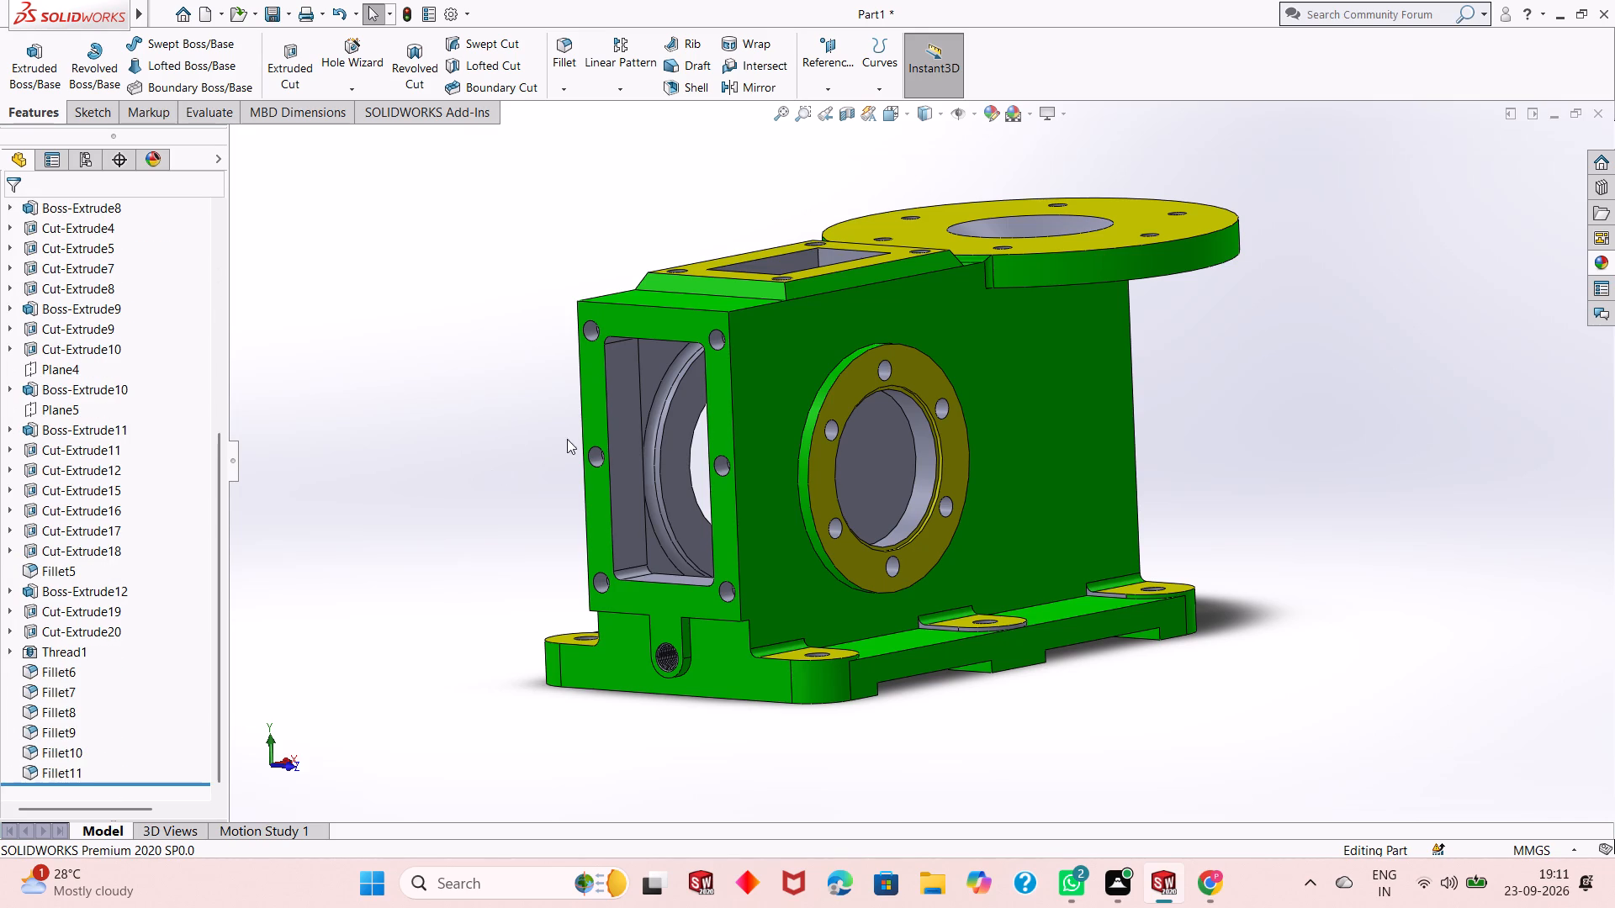
Review the housing's side bore, open end face, top flanges and base feet from the end and side.
middle_click_drag(871, 434, 861, 450)
scroll(861, 450, "down", 2)
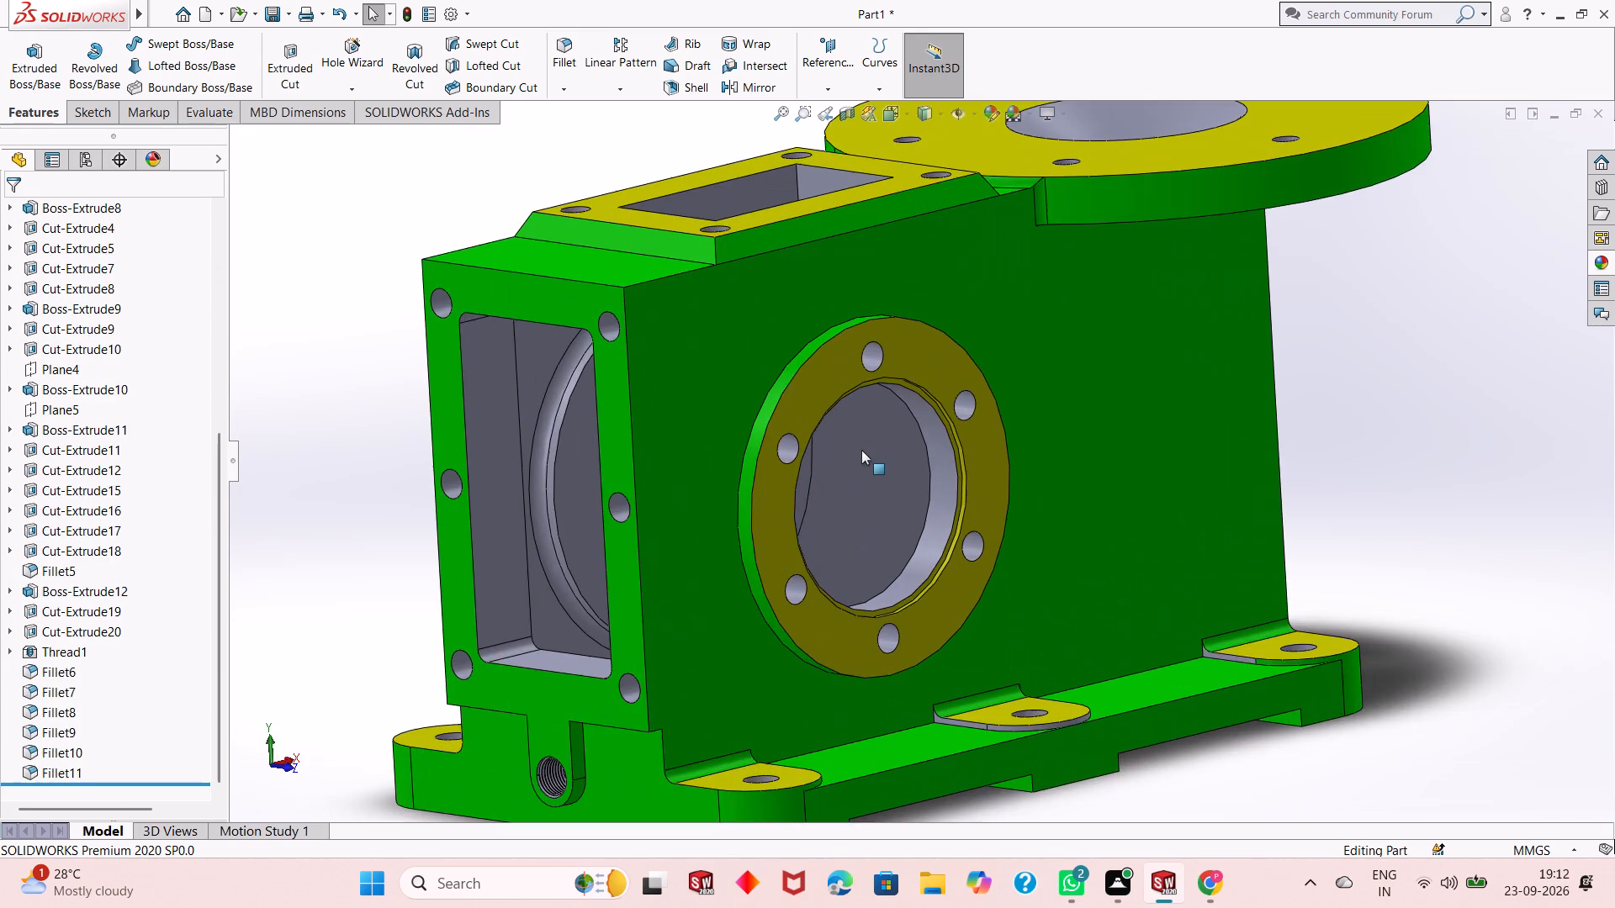
scroll(861, 450, "up", 2)
middle_click_drag(1133, 420, 1132, 425)
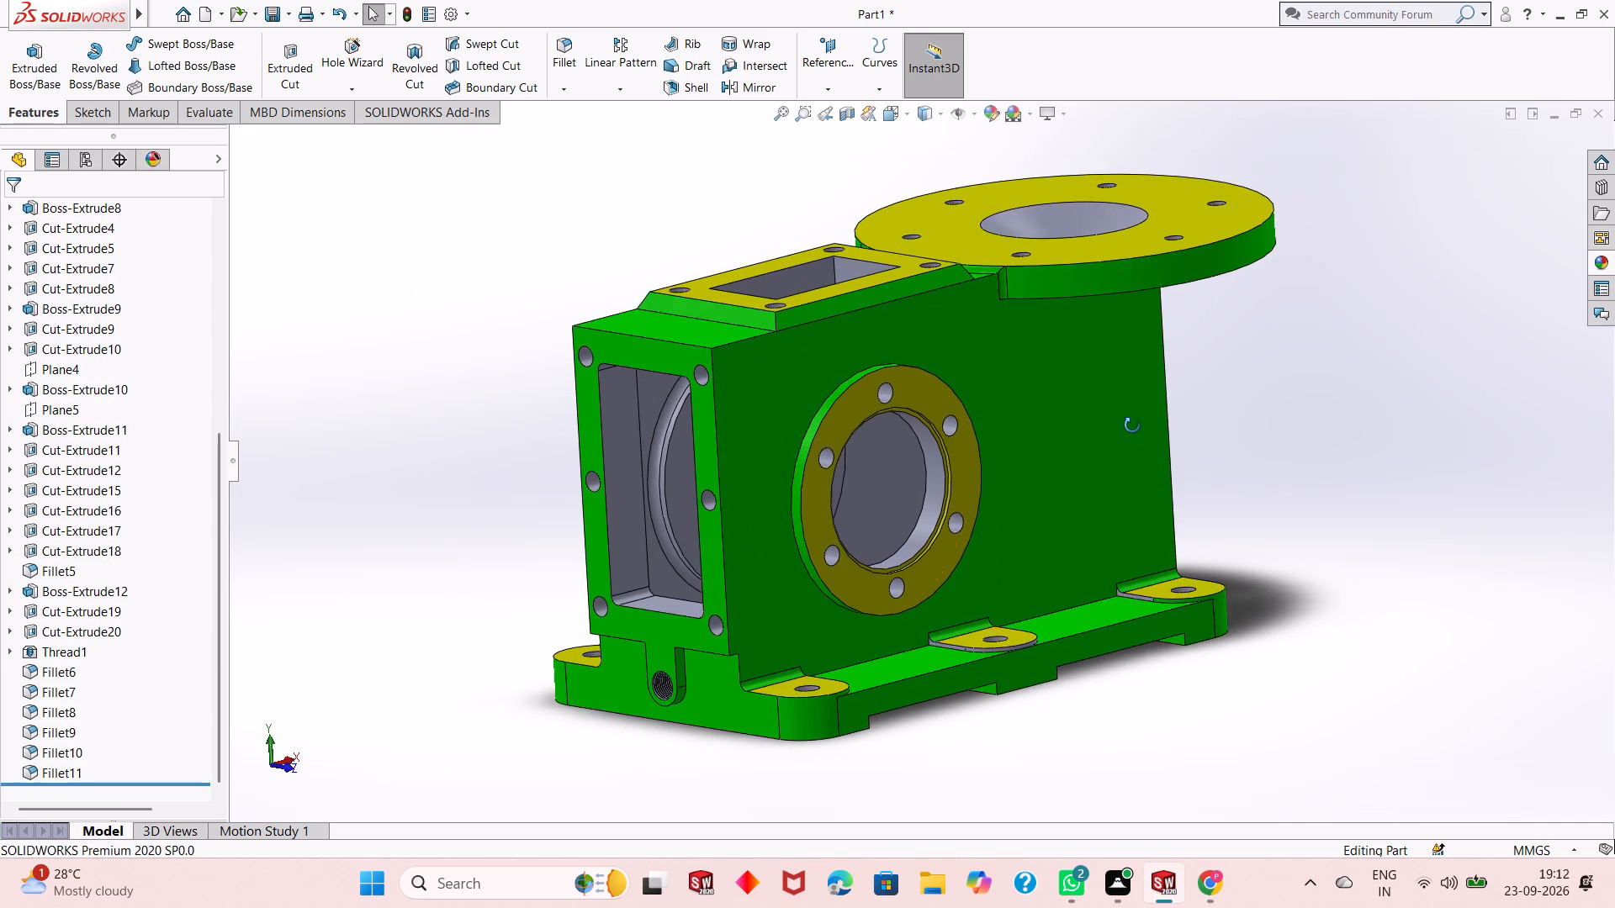
middle_click_drag(1132, 425, 1175, 379)
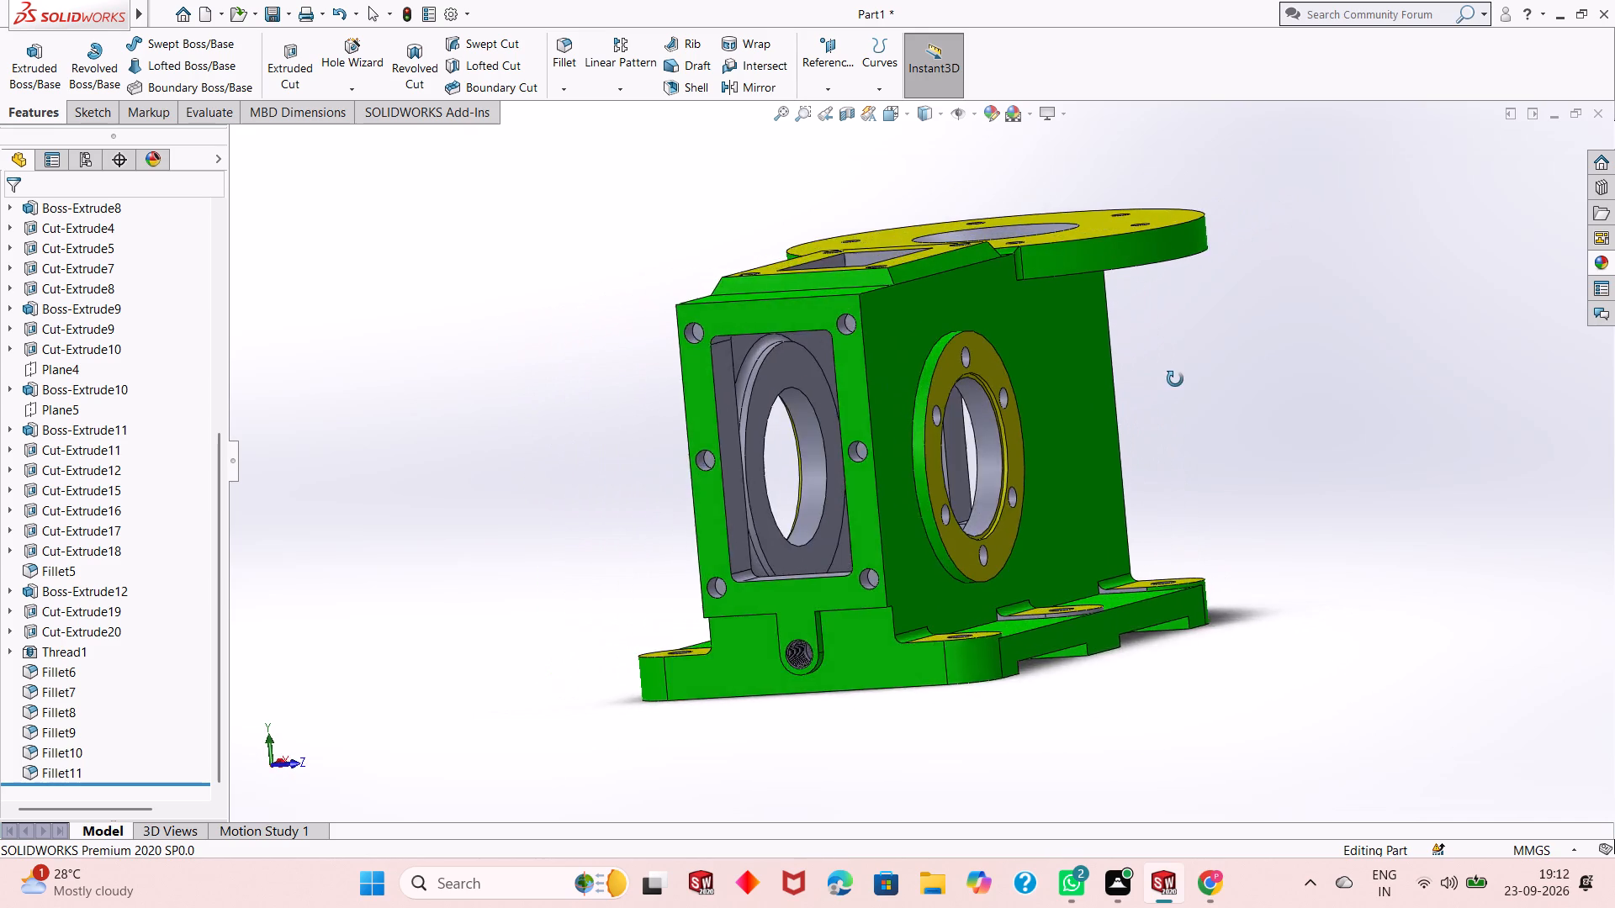
middle_click_drag(1175, 379, 1099, 388)
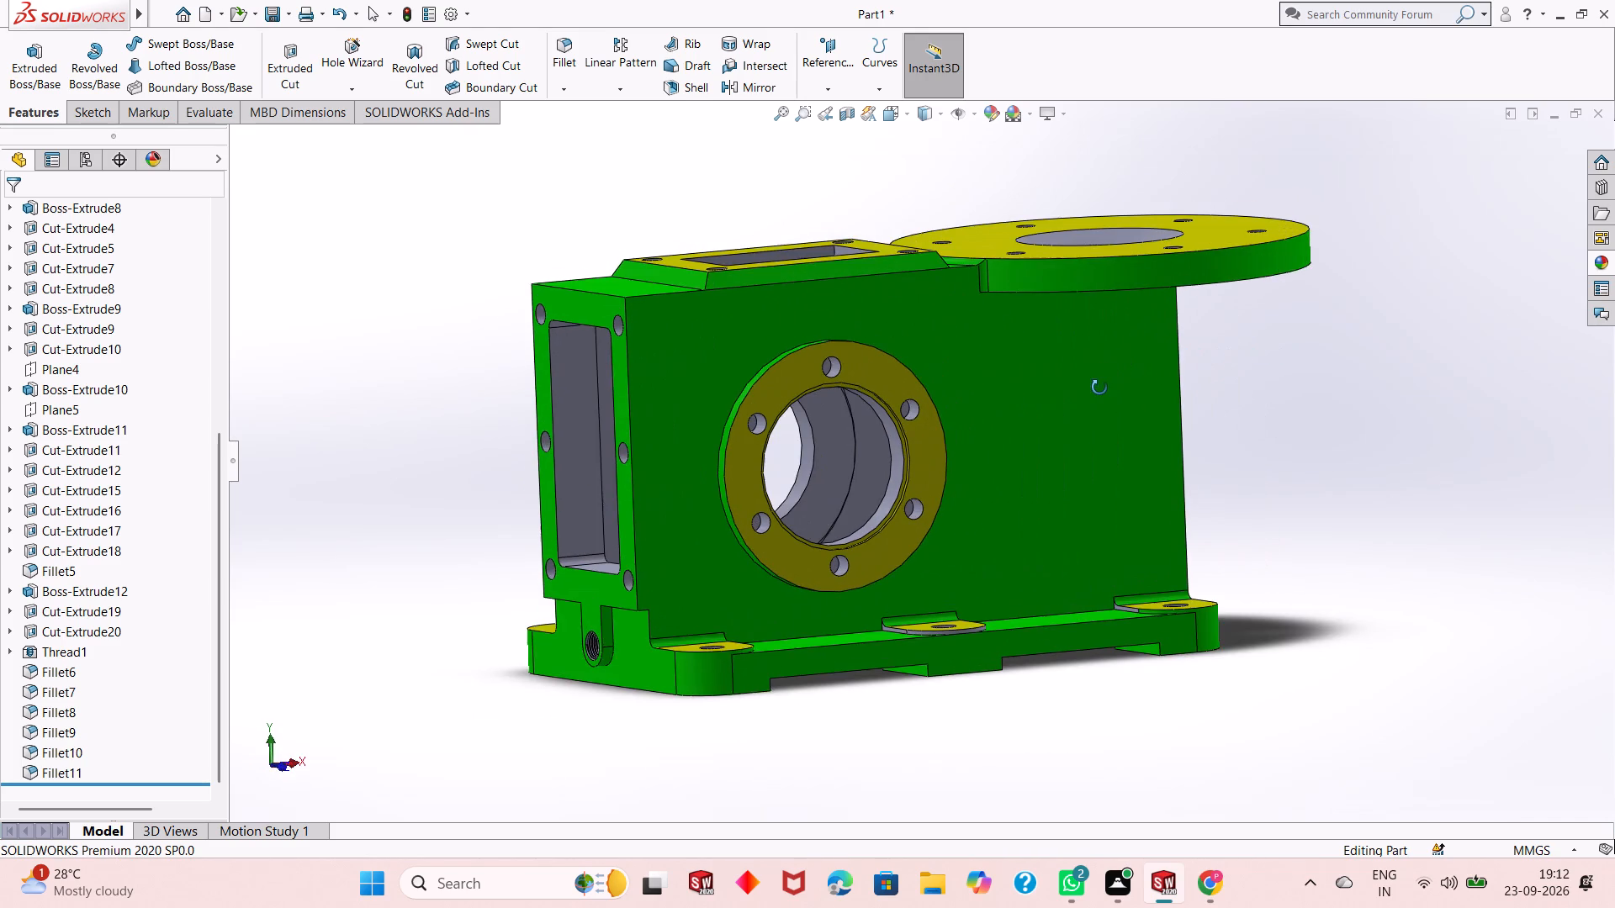
middle_click_drag(1099, 388, 1099, 410)
scroll(966, 501, "up", 1)
middle_click_drag(996, 470, 998, 466)
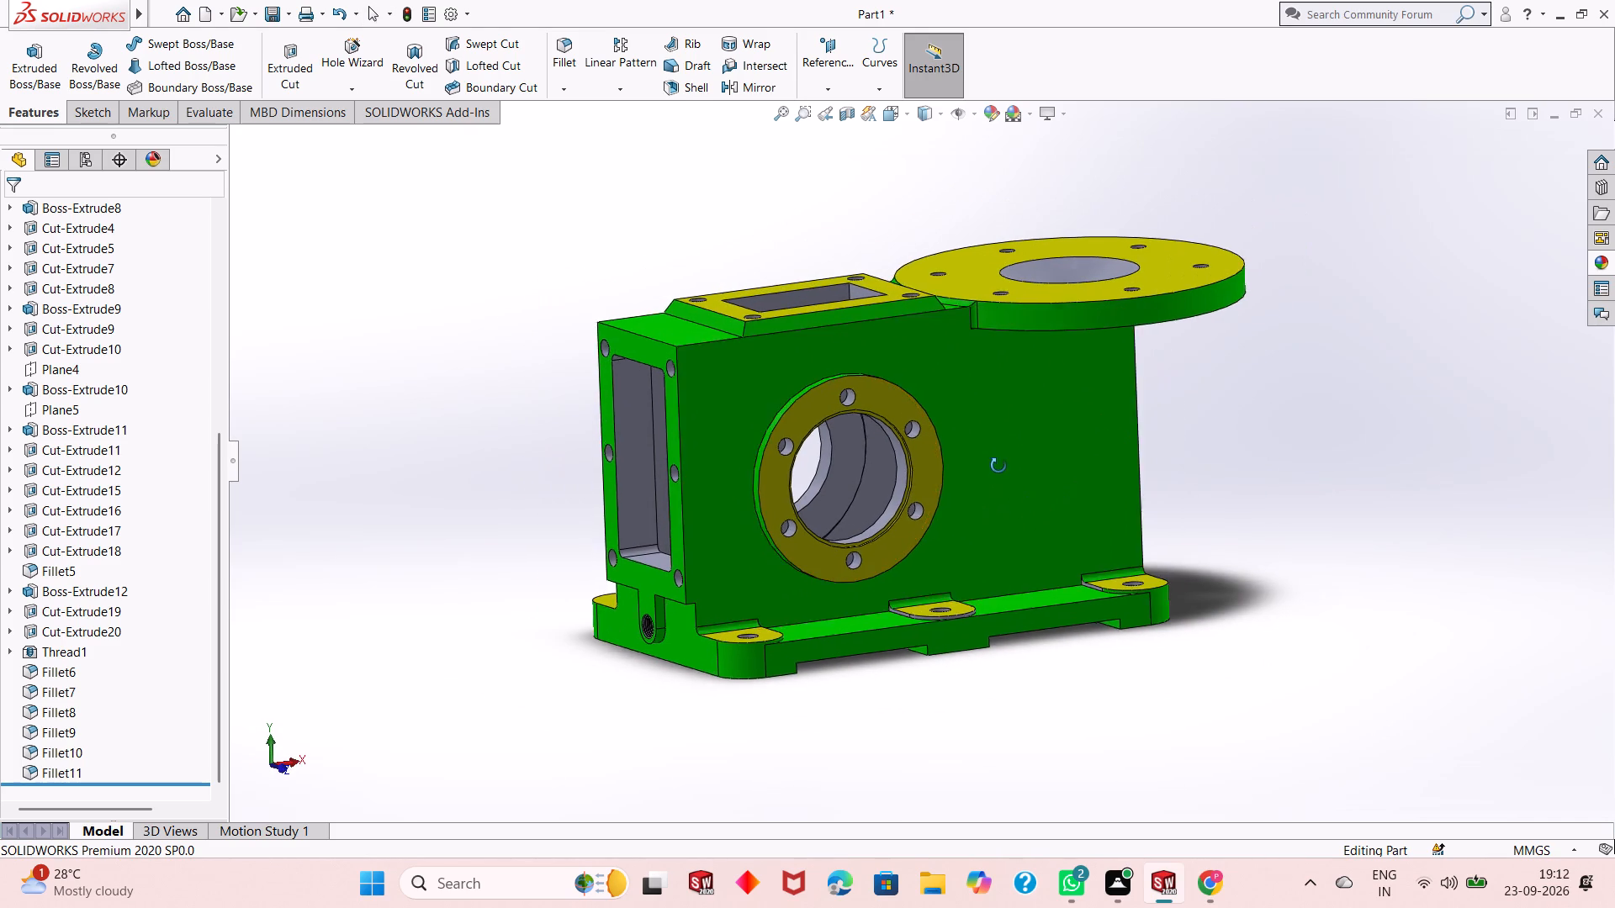
middle_click_drag(998, 466, 1043, 478)
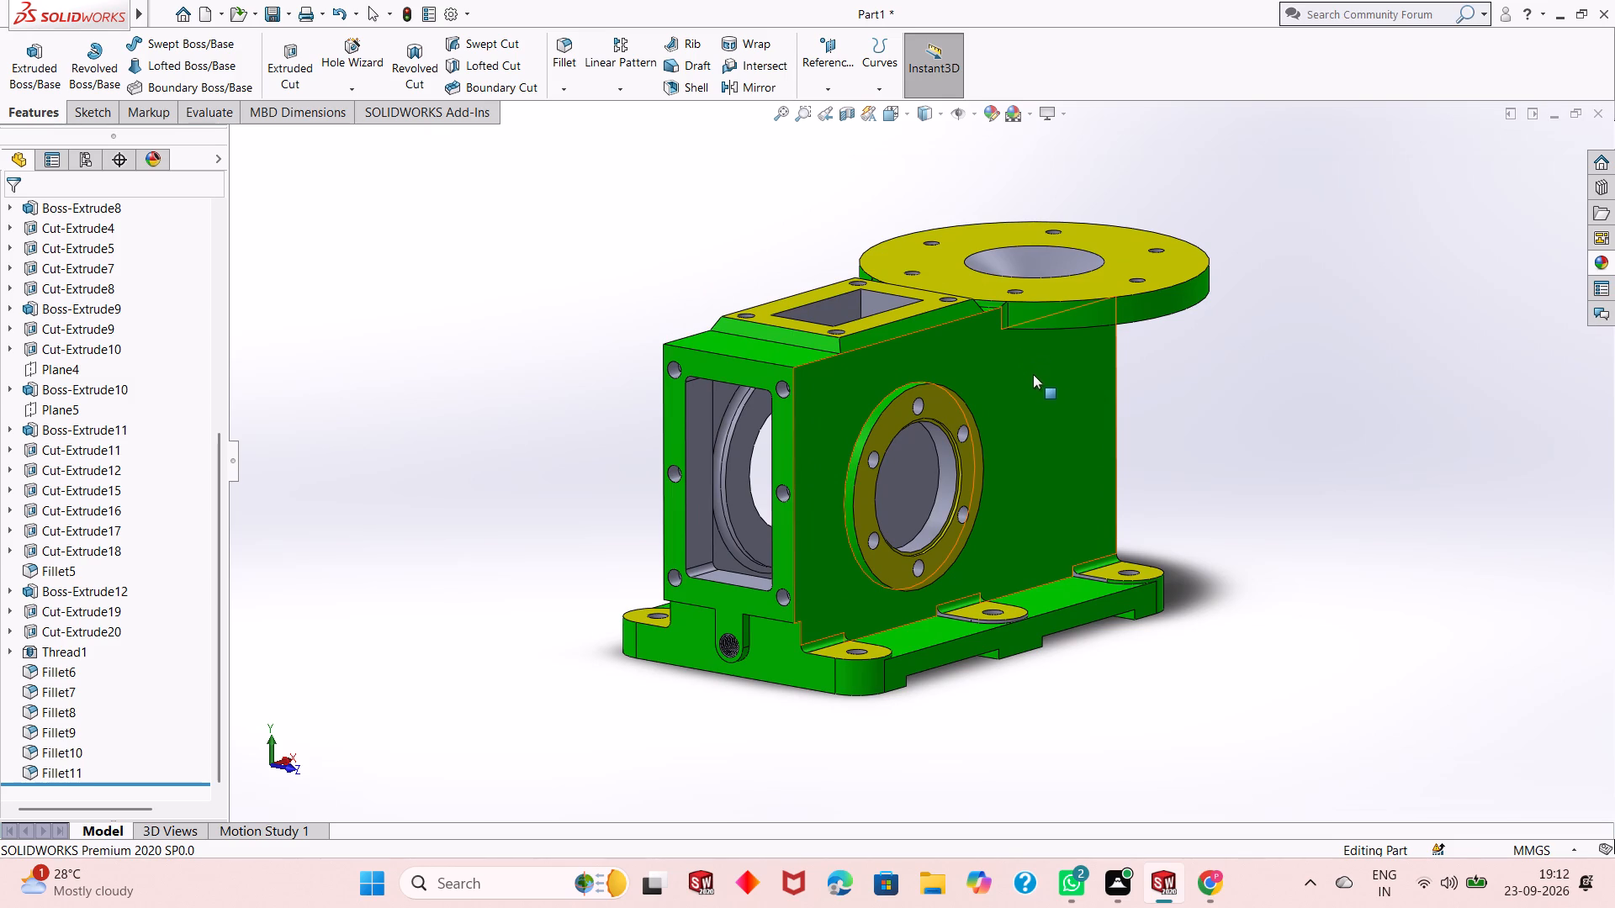
Examine the housing's open end, notched base underside, opposite end opening and side bore flange from raised and low angles.
middle_click_drag(1147, 383, 1121, 411)
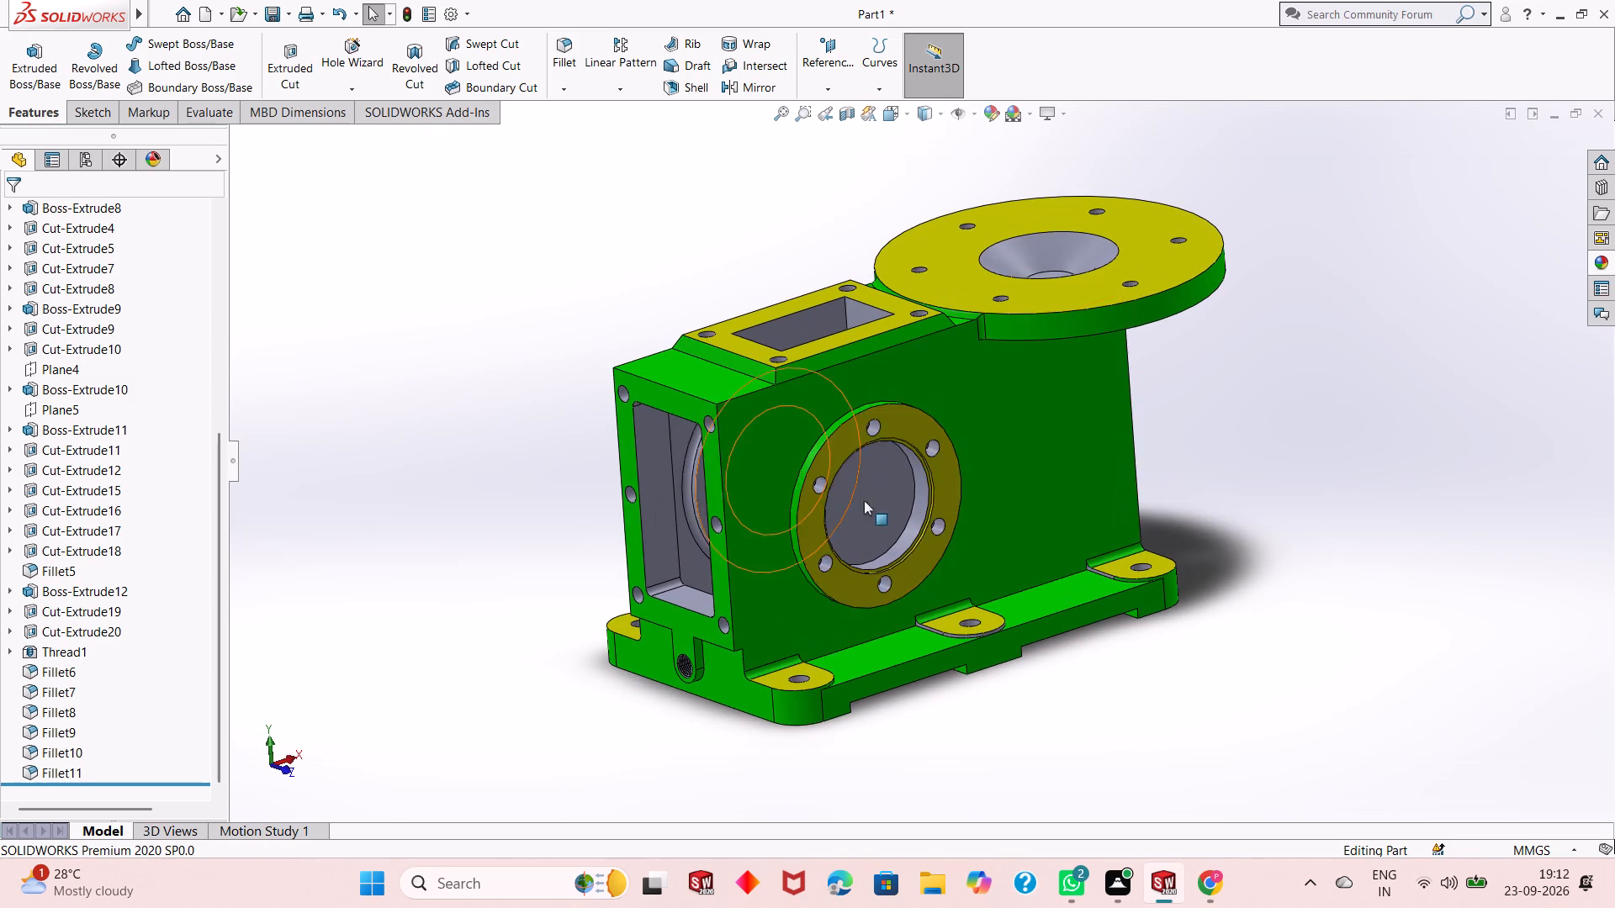
scroll(865, 519, "down", 2)
scroll(865, 523, "up", 2)
middle_click_drag(1189, 377, 1183, 393)
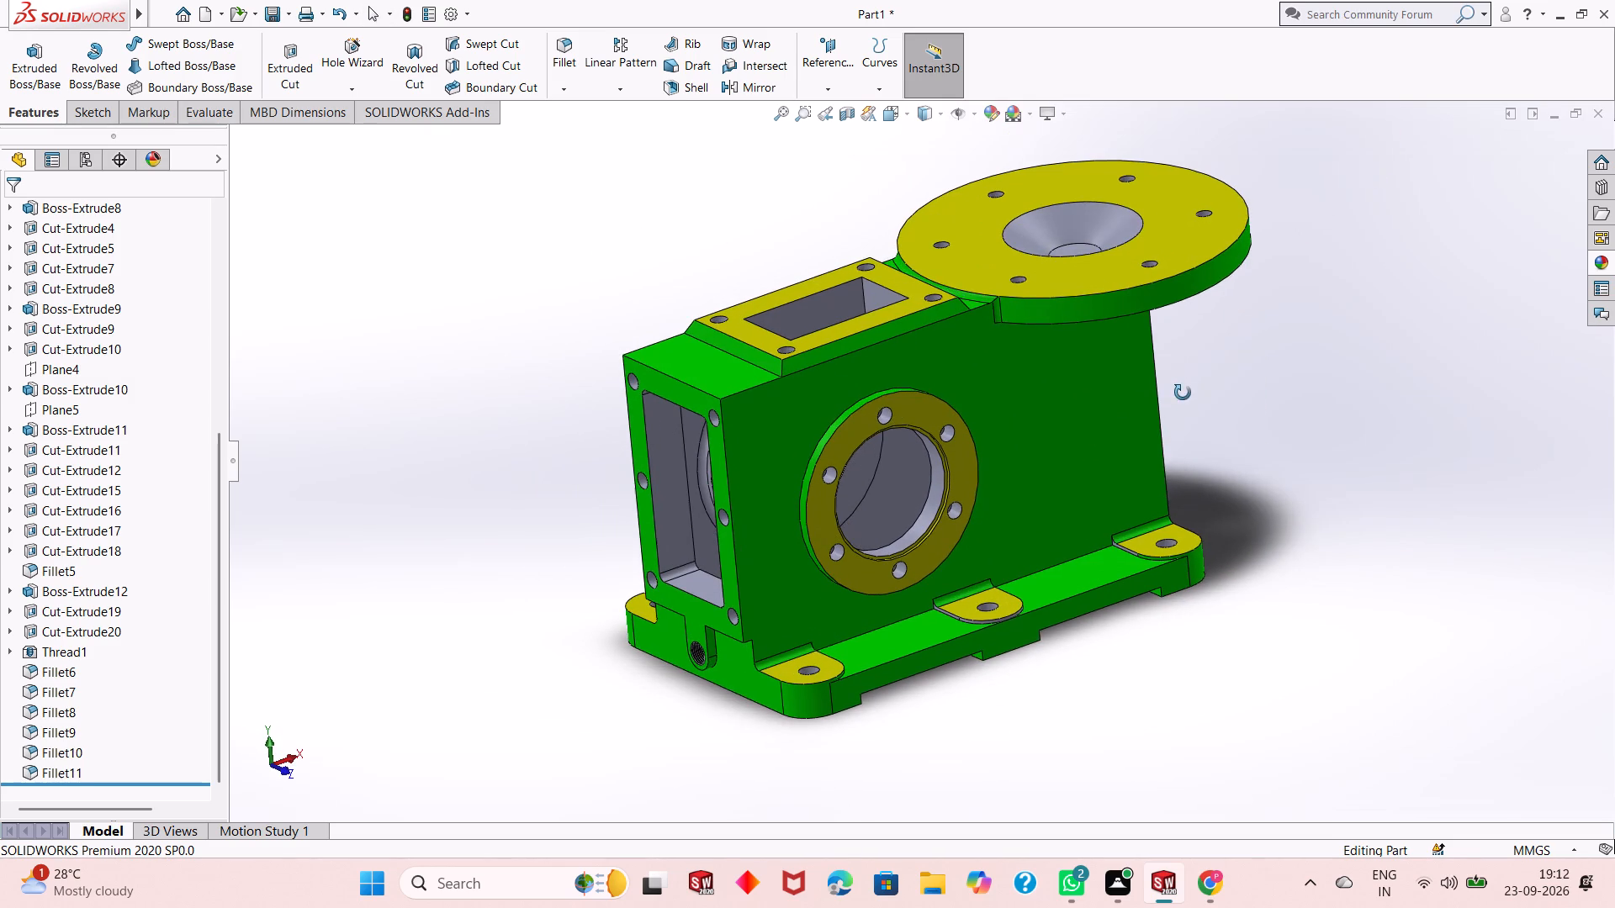
middle_click_drag(1183, 393, 1312, 267)
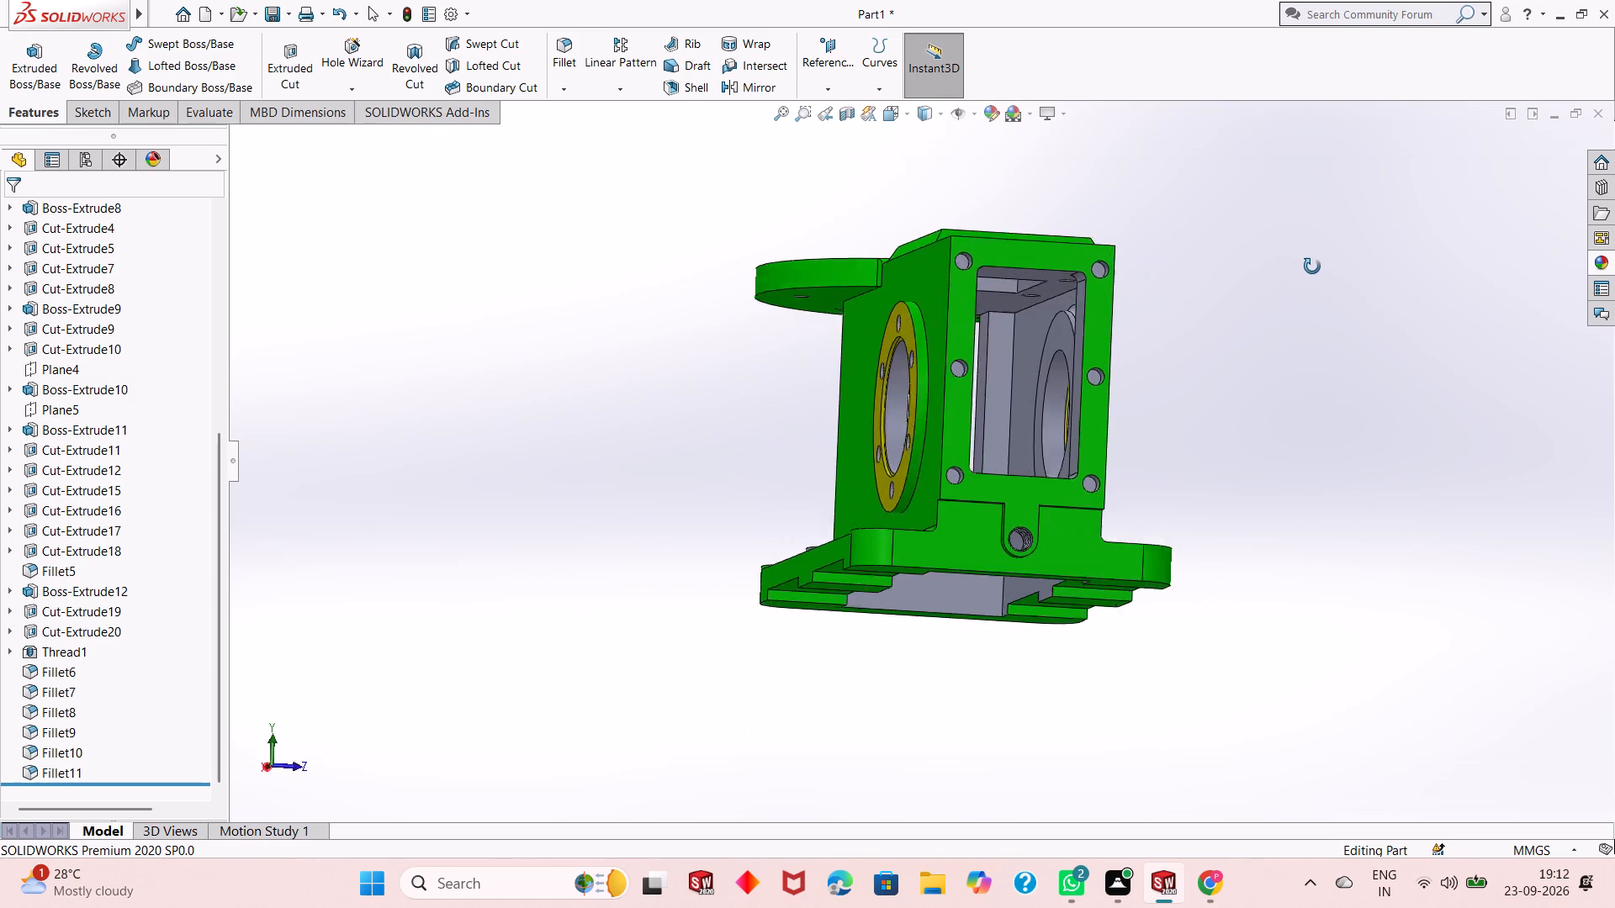
middle_click_drag(1312, 267, 1024, 396)
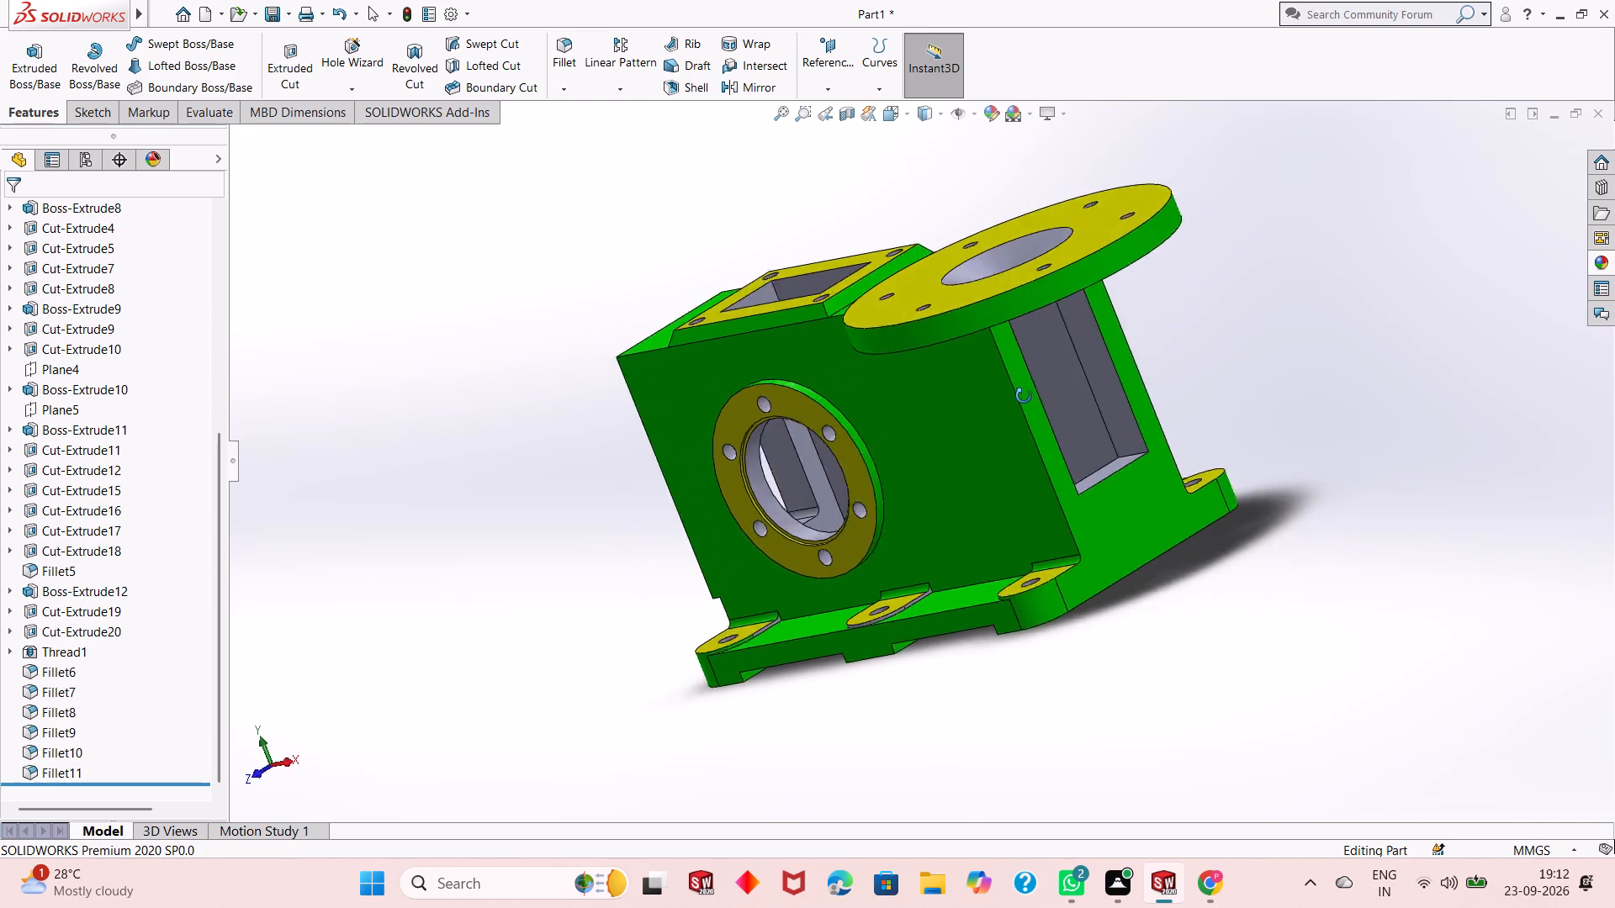
middle_click_drag(1024, 396, 1225, 251)
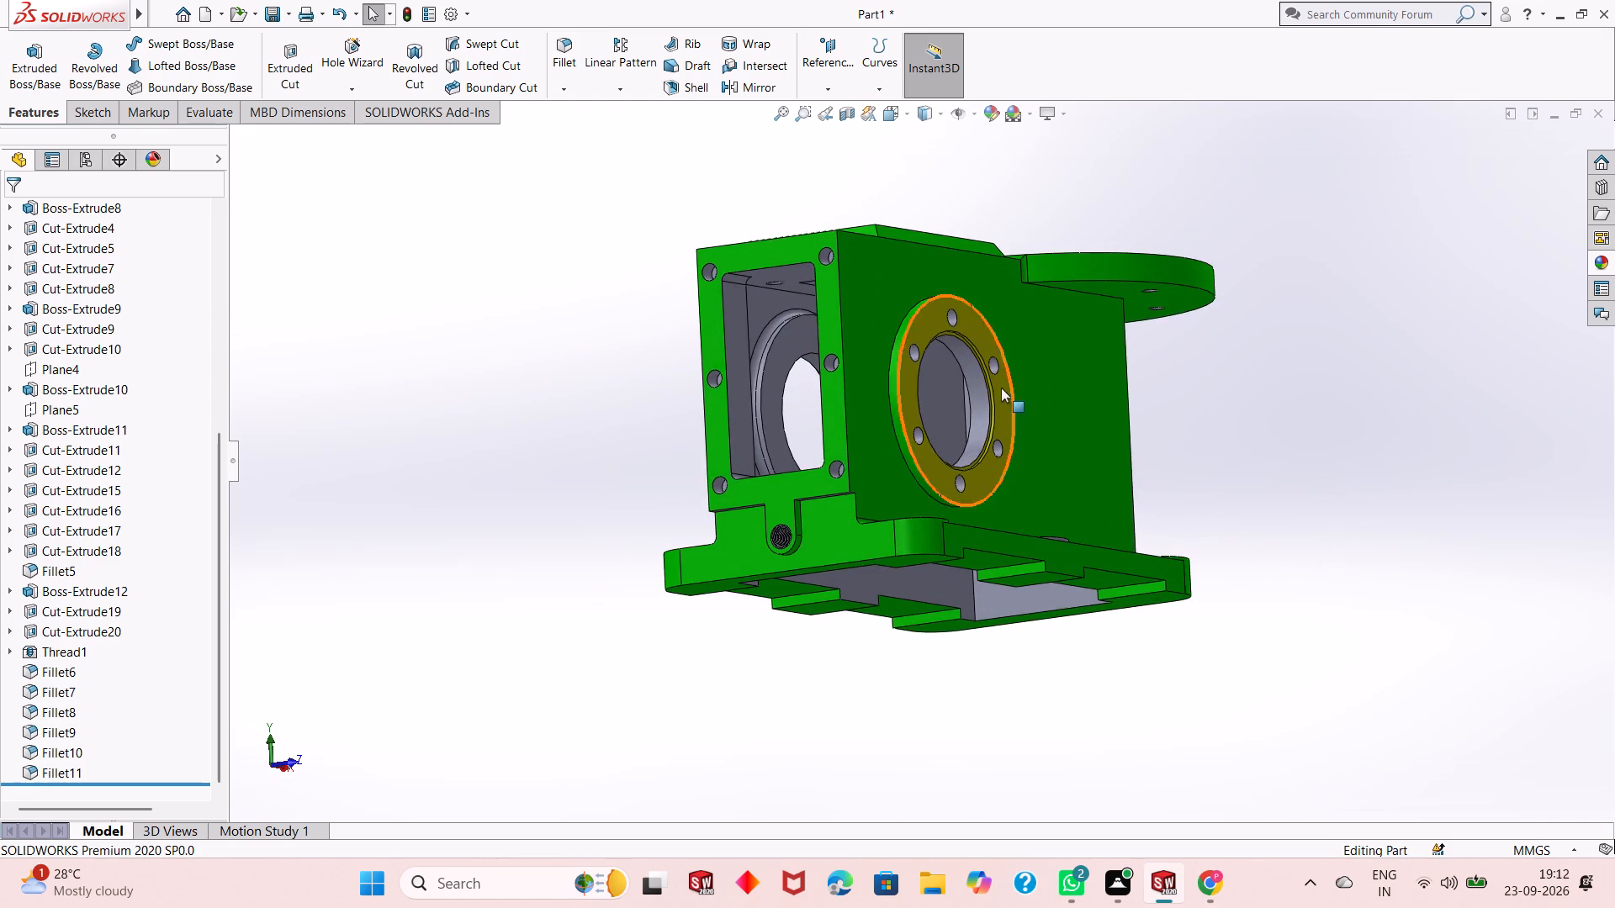
scroll(977, 436, "down", 2)
middle_click_drag(829, 434, 770, 562)
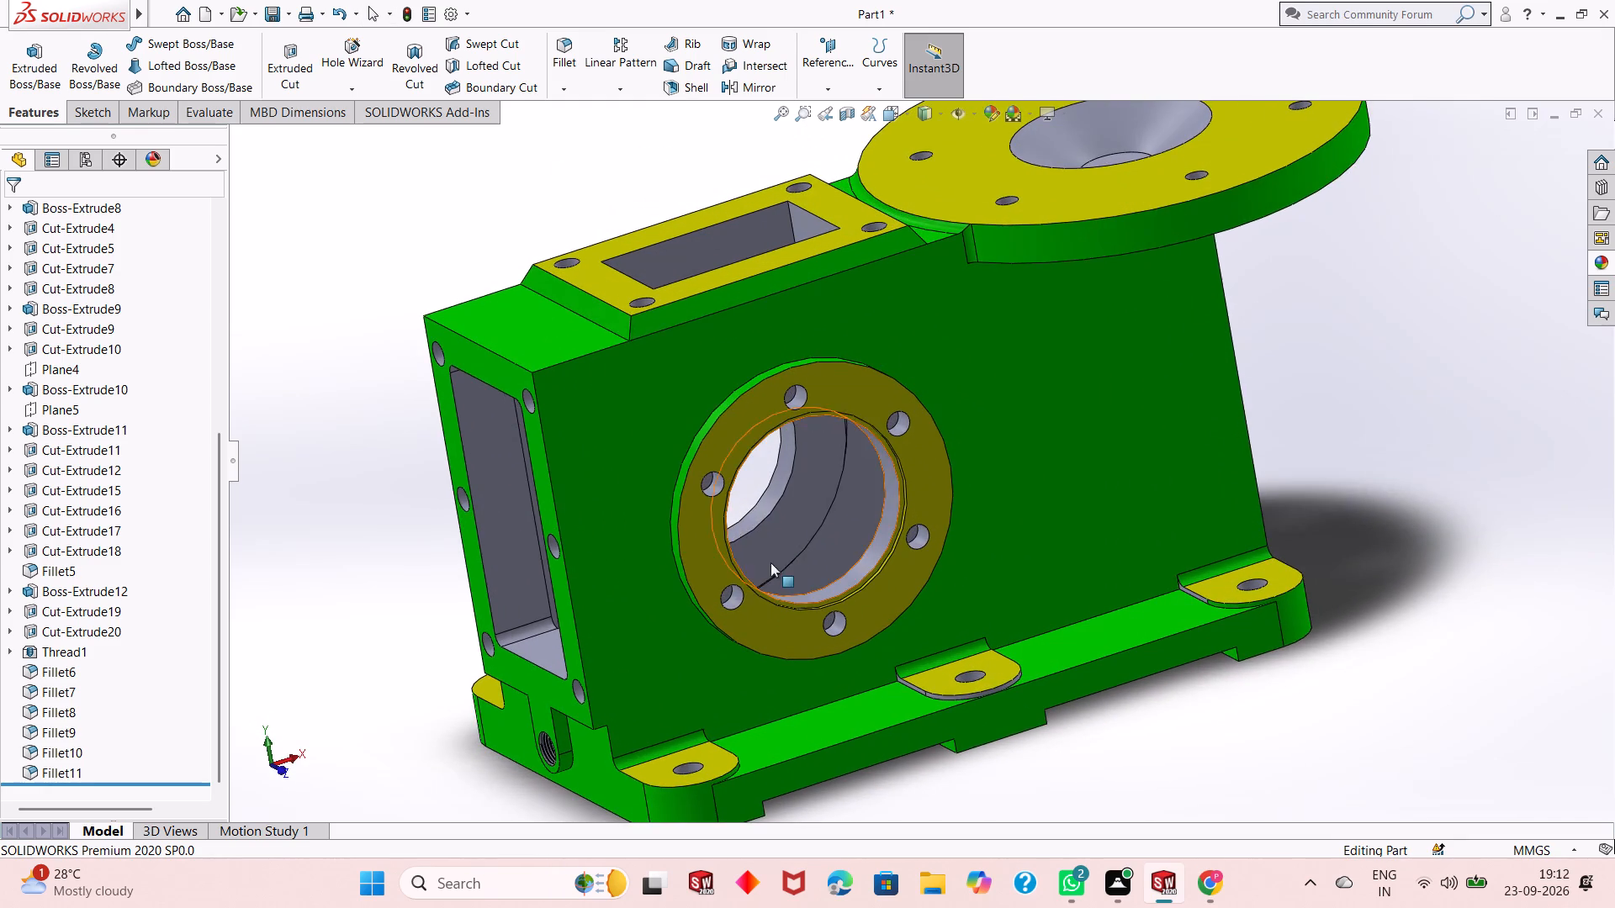
scroll(850, 531, "up", 2)
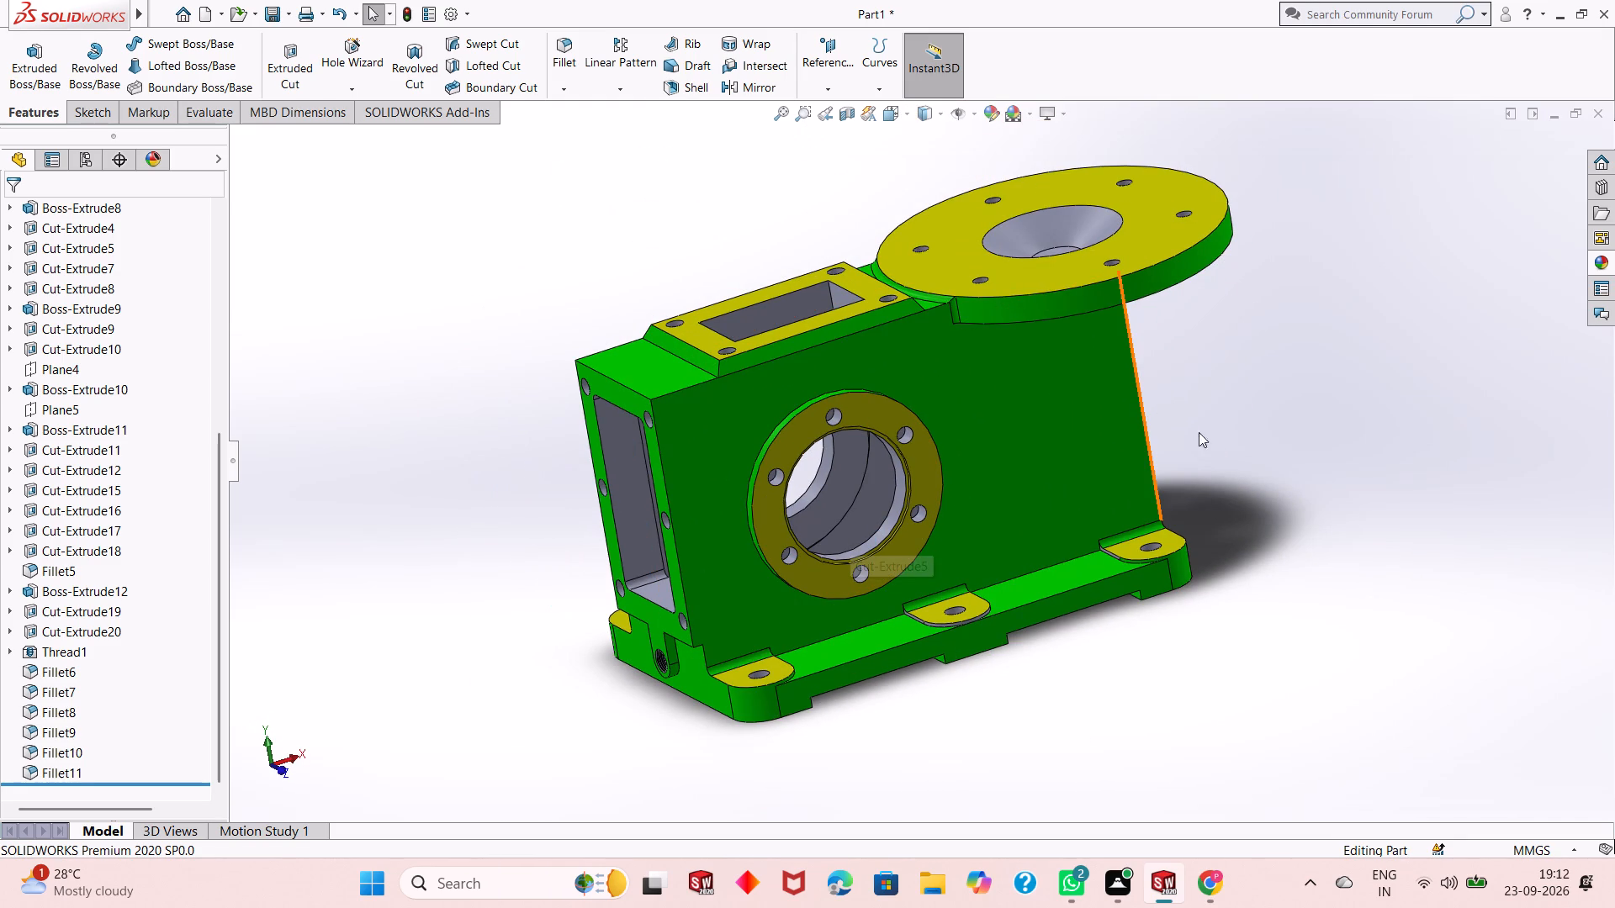
middle_click_drag(1162, 400, 1199, 315)
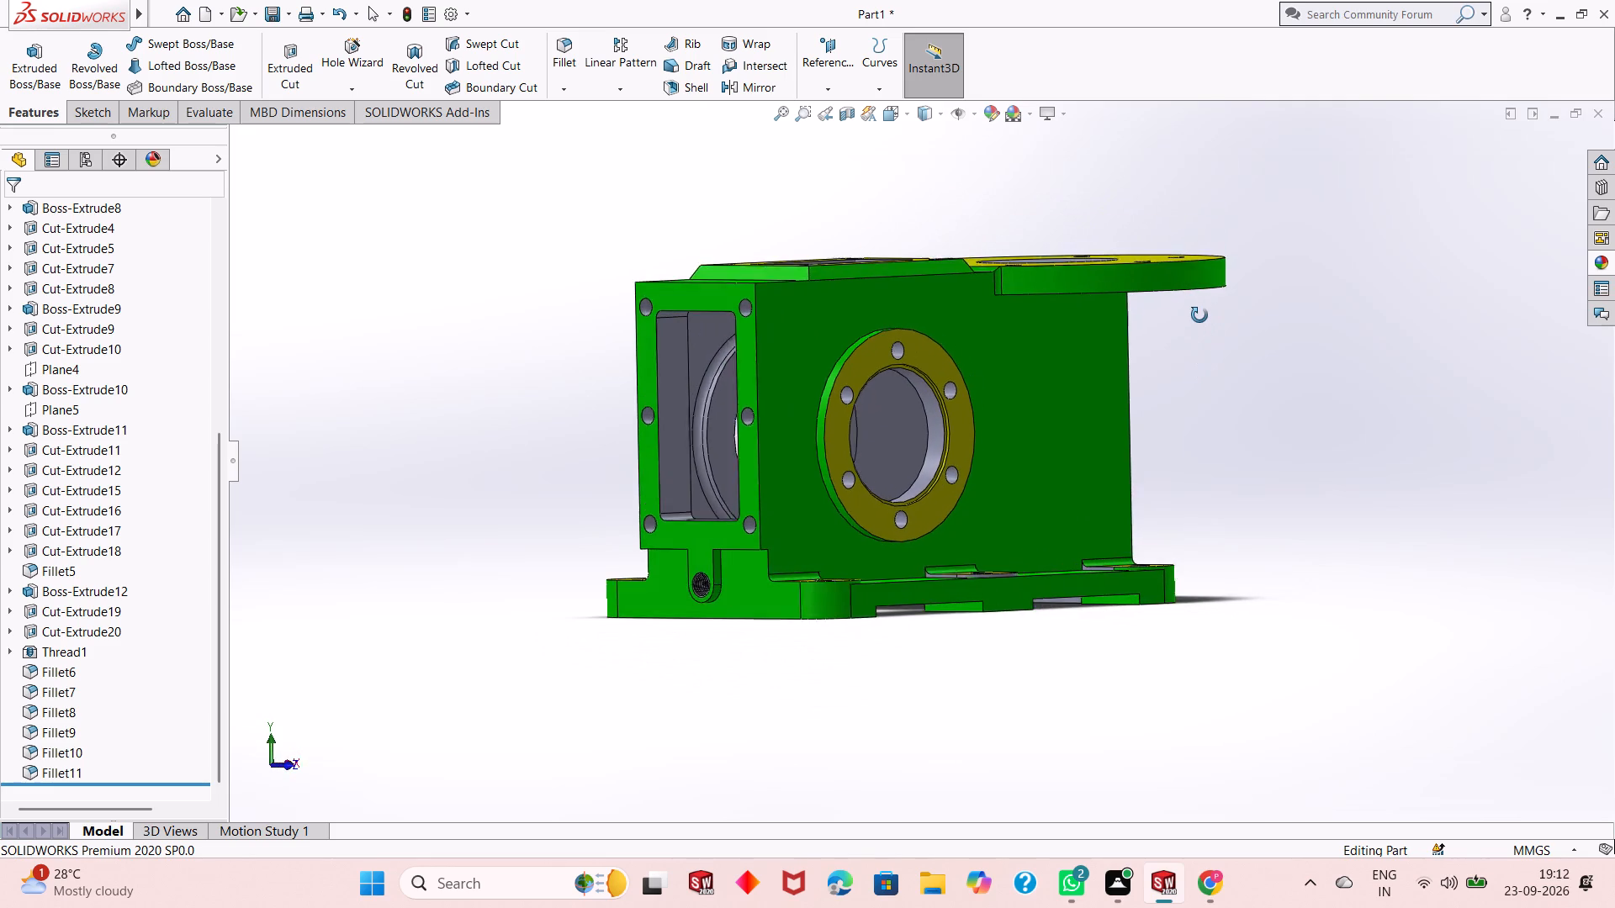
middle_click_drag(1199, 315, 1173, 348)
Inspect the bolt holes and stepped inner edge of the side bore flange at close range and against the whole housing.
scroll(765, 255, "down", 1)
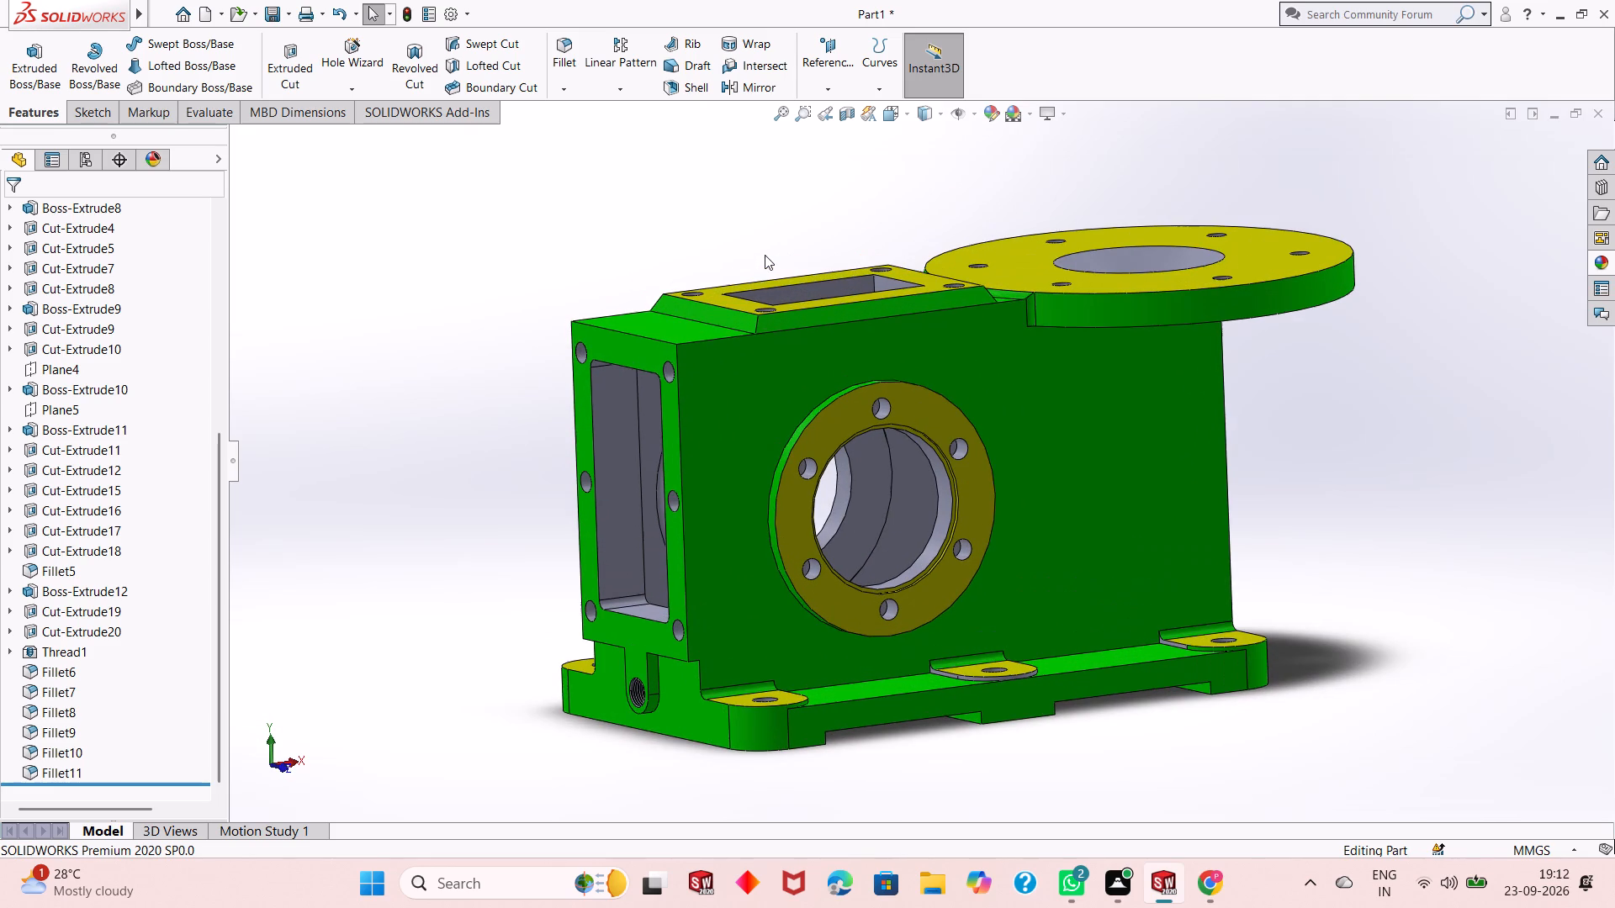
scroll(883, 478, "up", 2)
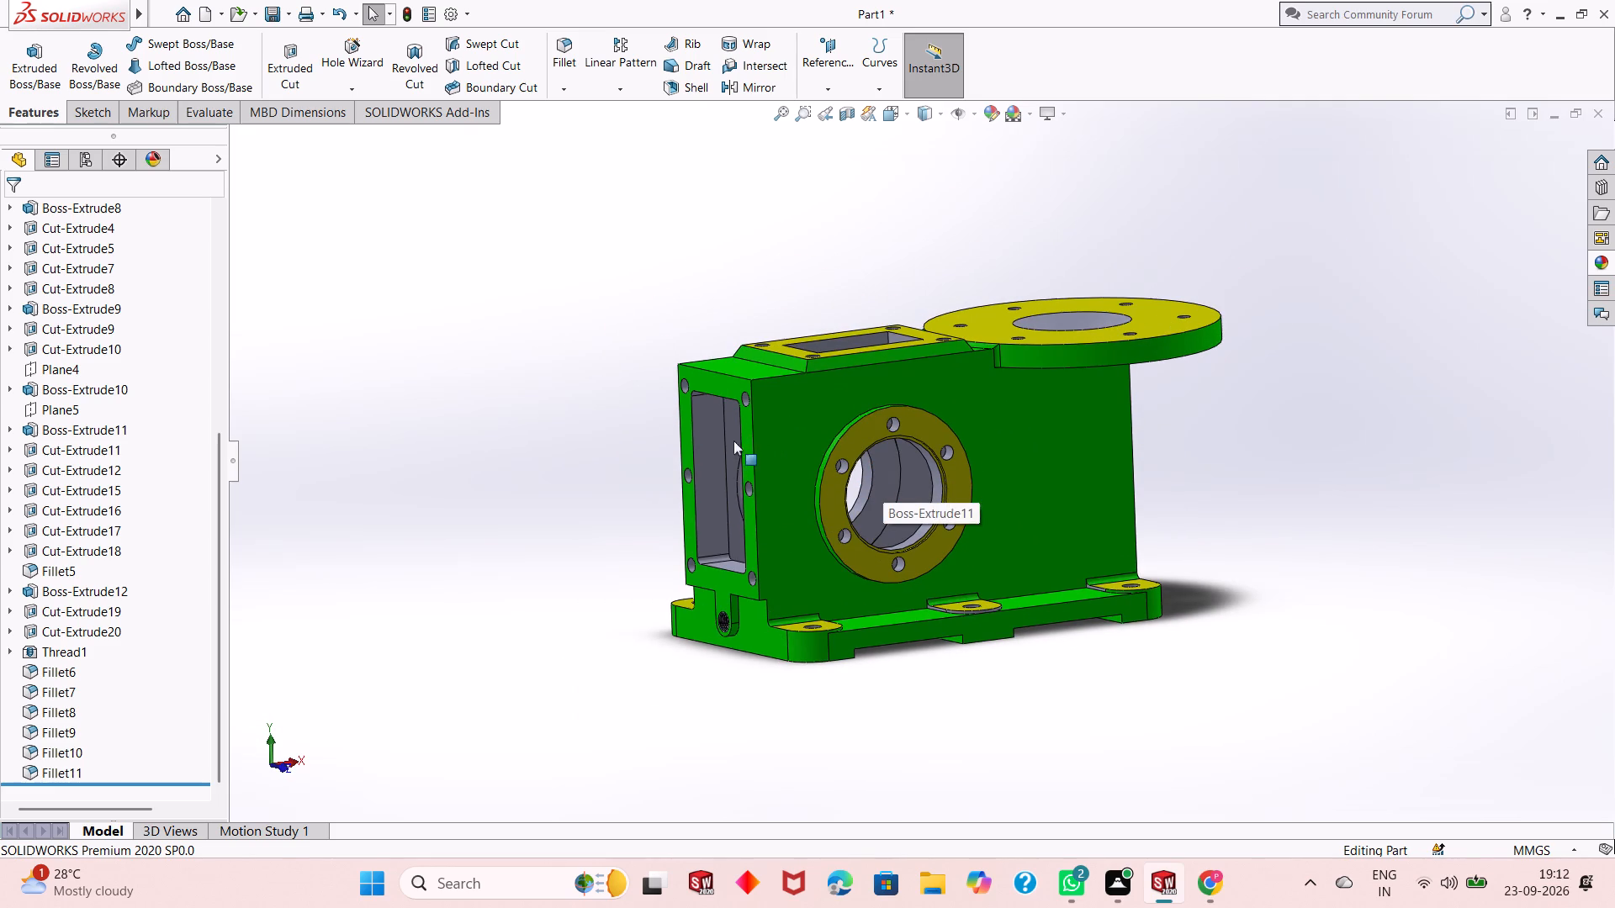
scroll(564, 483, "up", 1)
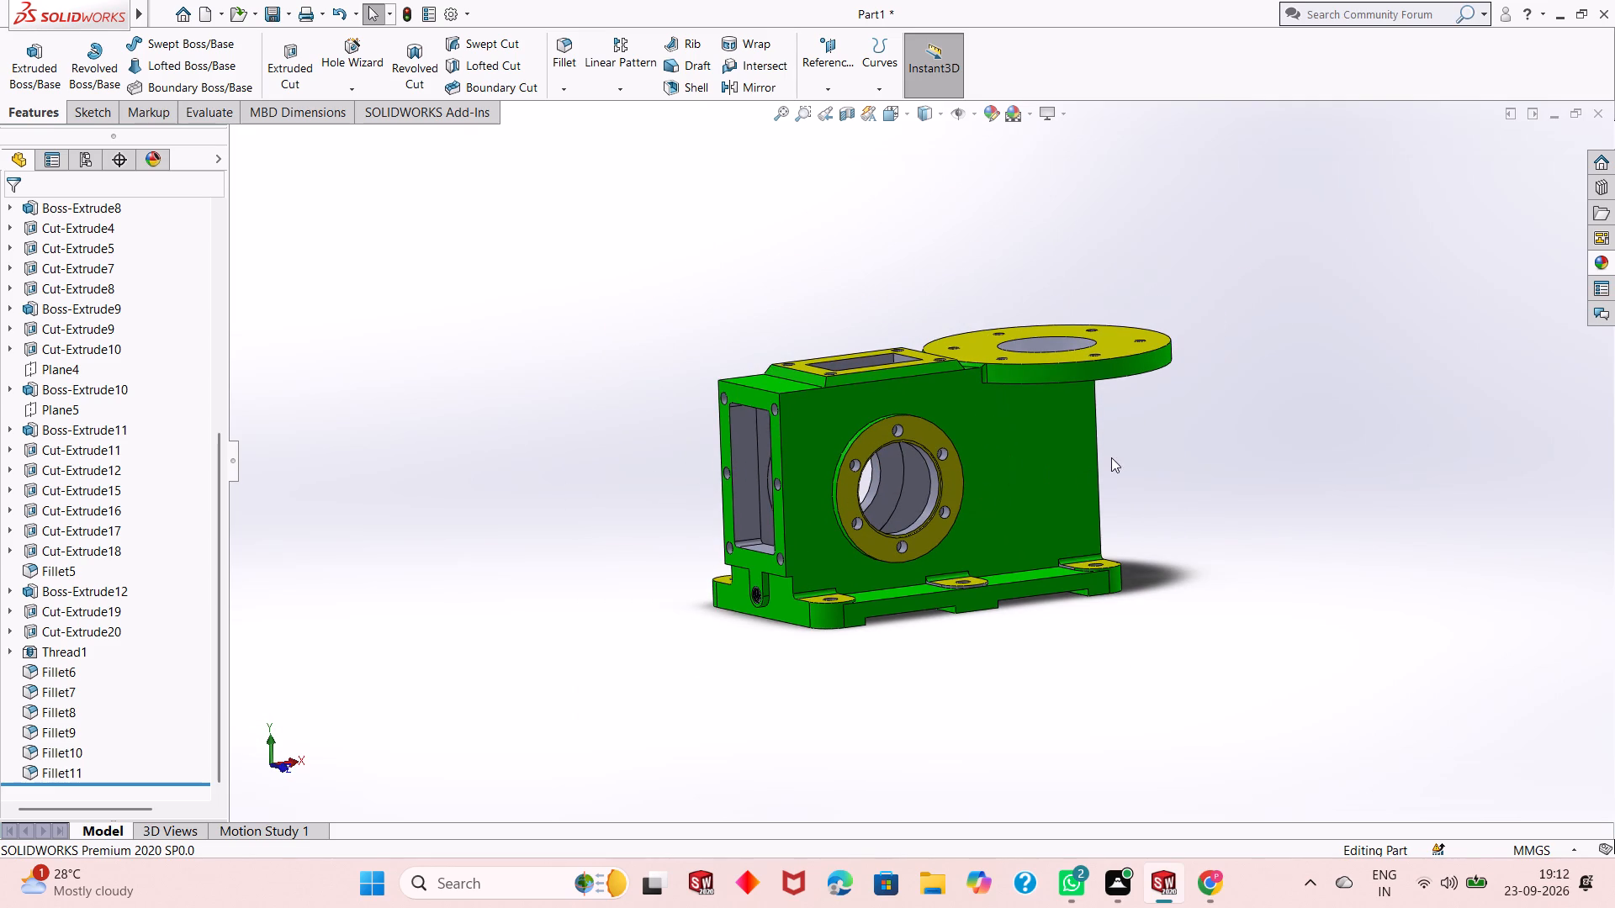
scroll(1102, 462, "down", 1)
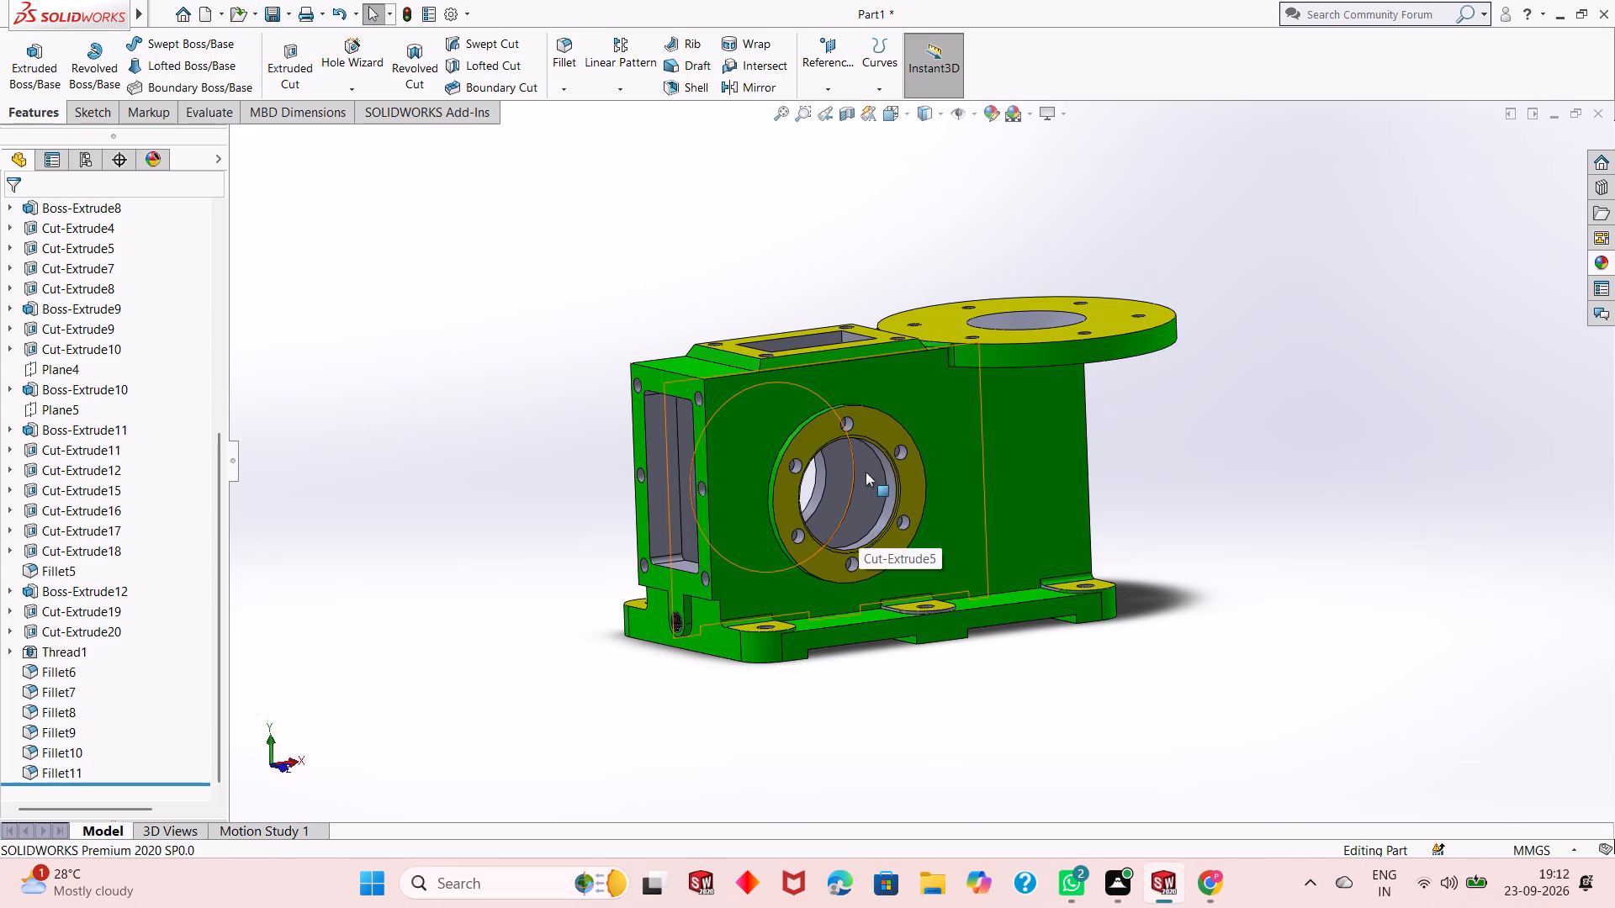
scroll(866, 468, "down", 2)
scroll(866, 467, "up", 1)
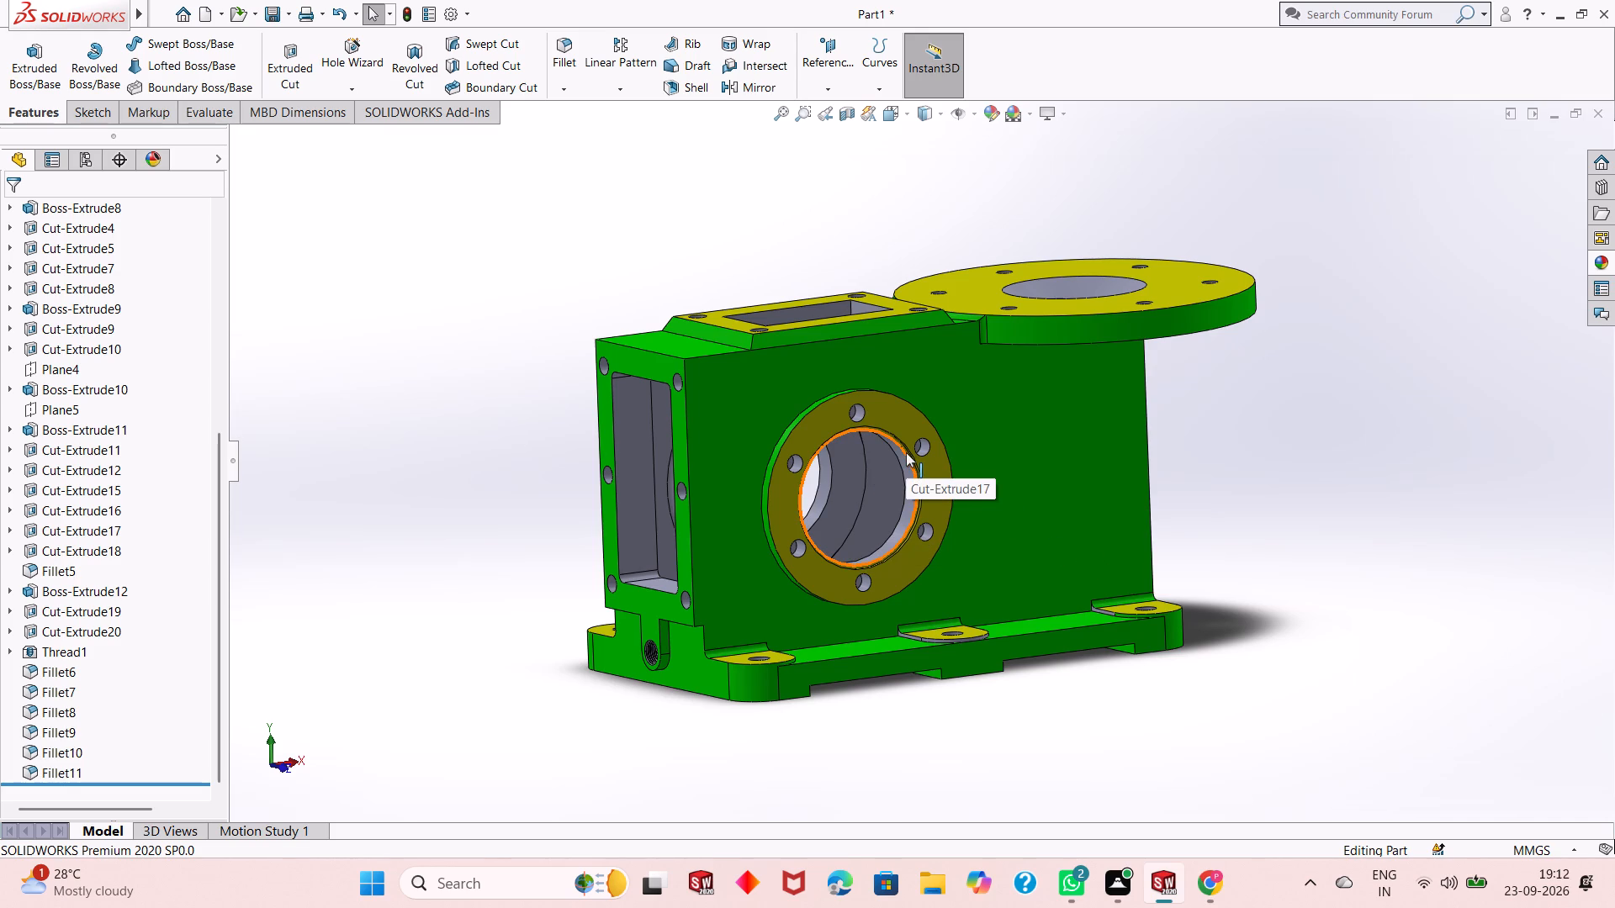
scroll(906, 452, "down", 2)
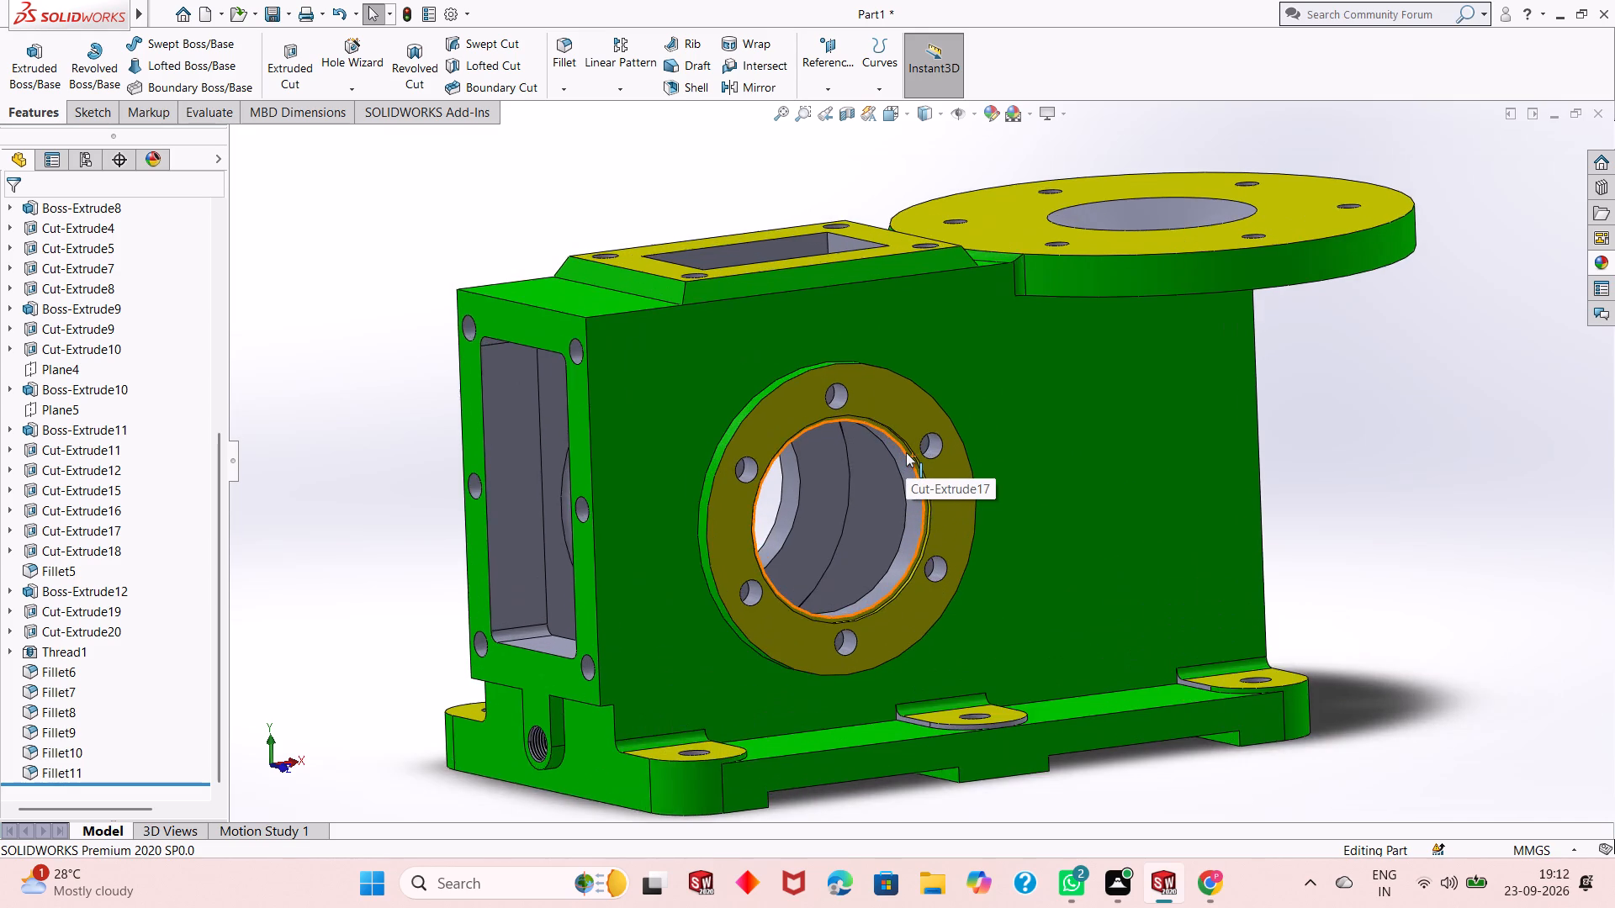
scroll(906, 452, "up", 2)
scroll(906, 452, "down", 3)
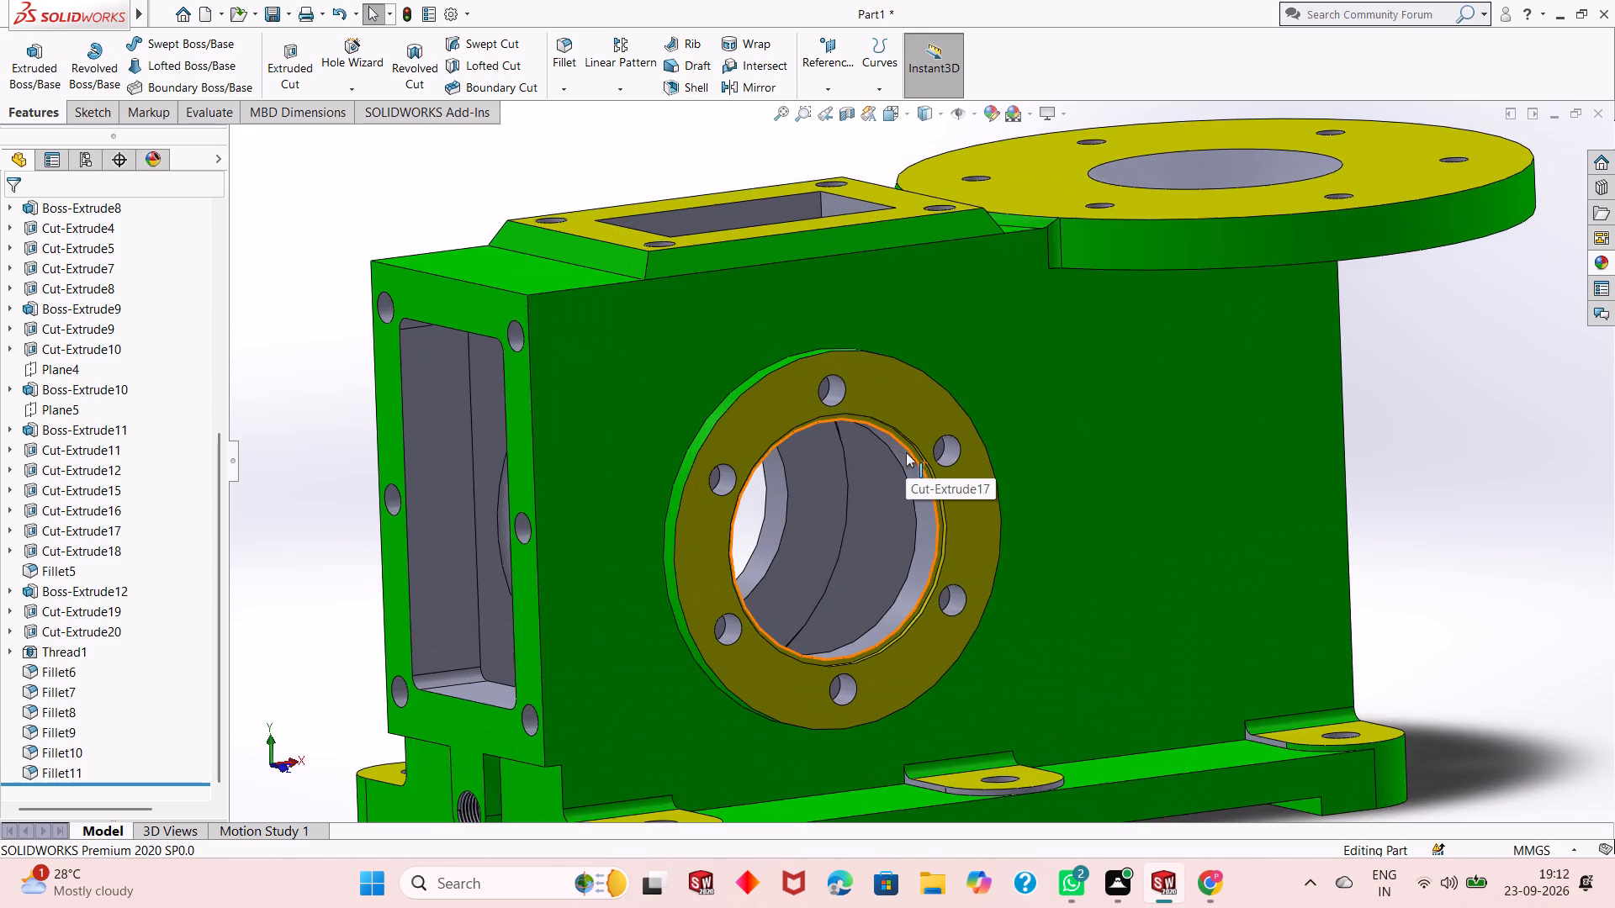
scroll(857, 531, "down", 1)
scroll(857, 531, "up", 3)
scroll(857, 531, "down", 1)
scroll(857, 531, "up", 1)
scroll(913, 489, "down", 3)
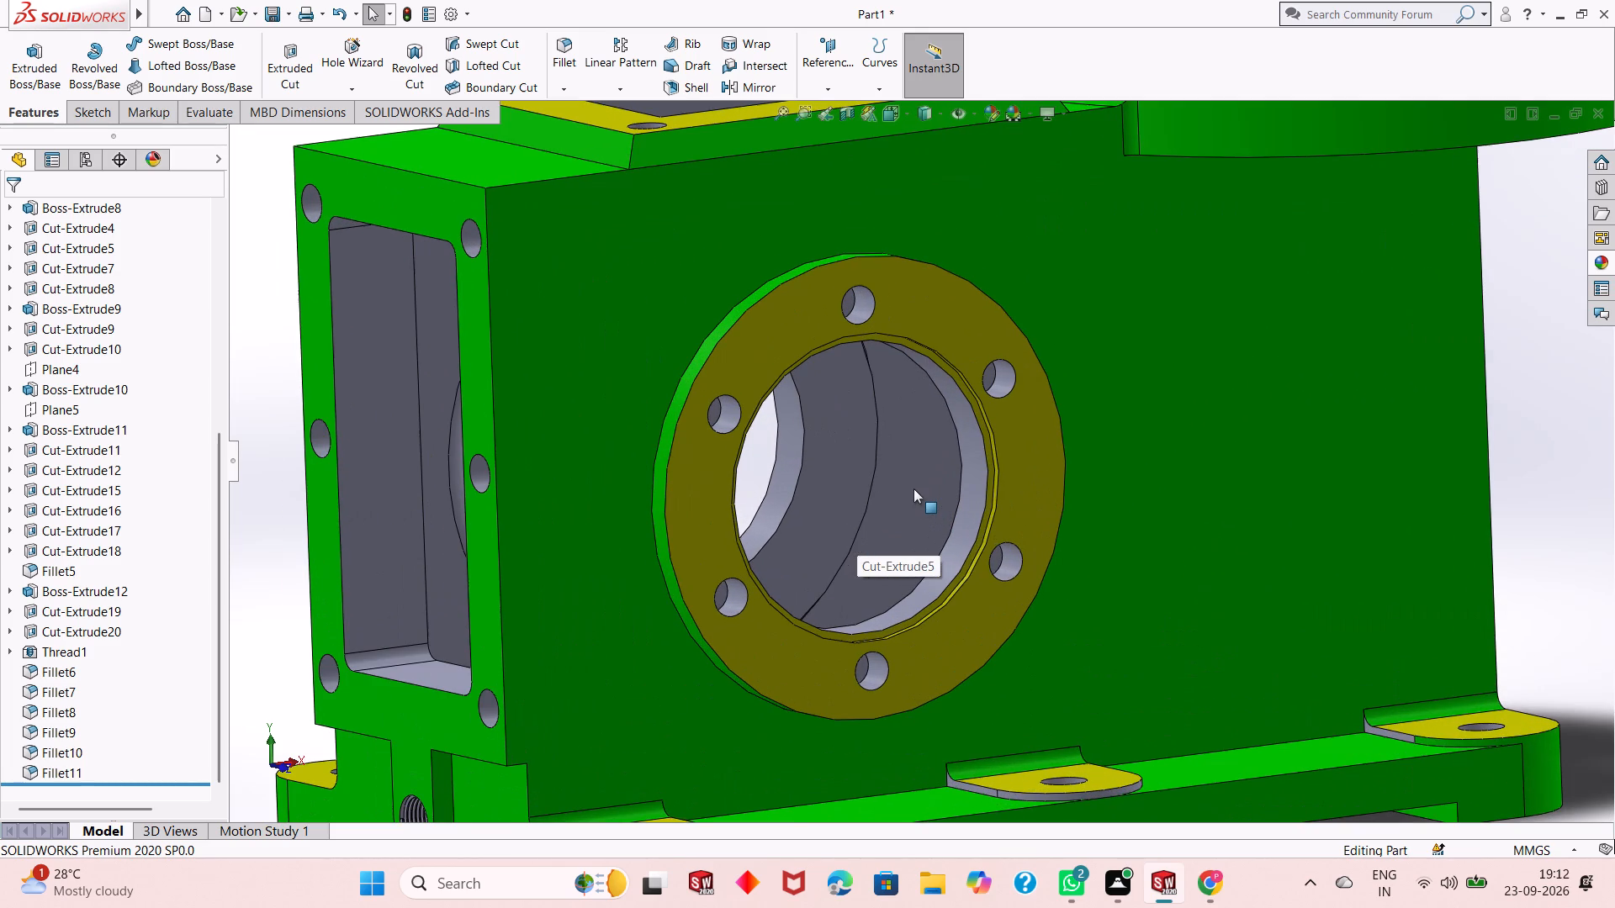
scroll(913, 488, "up", 3)
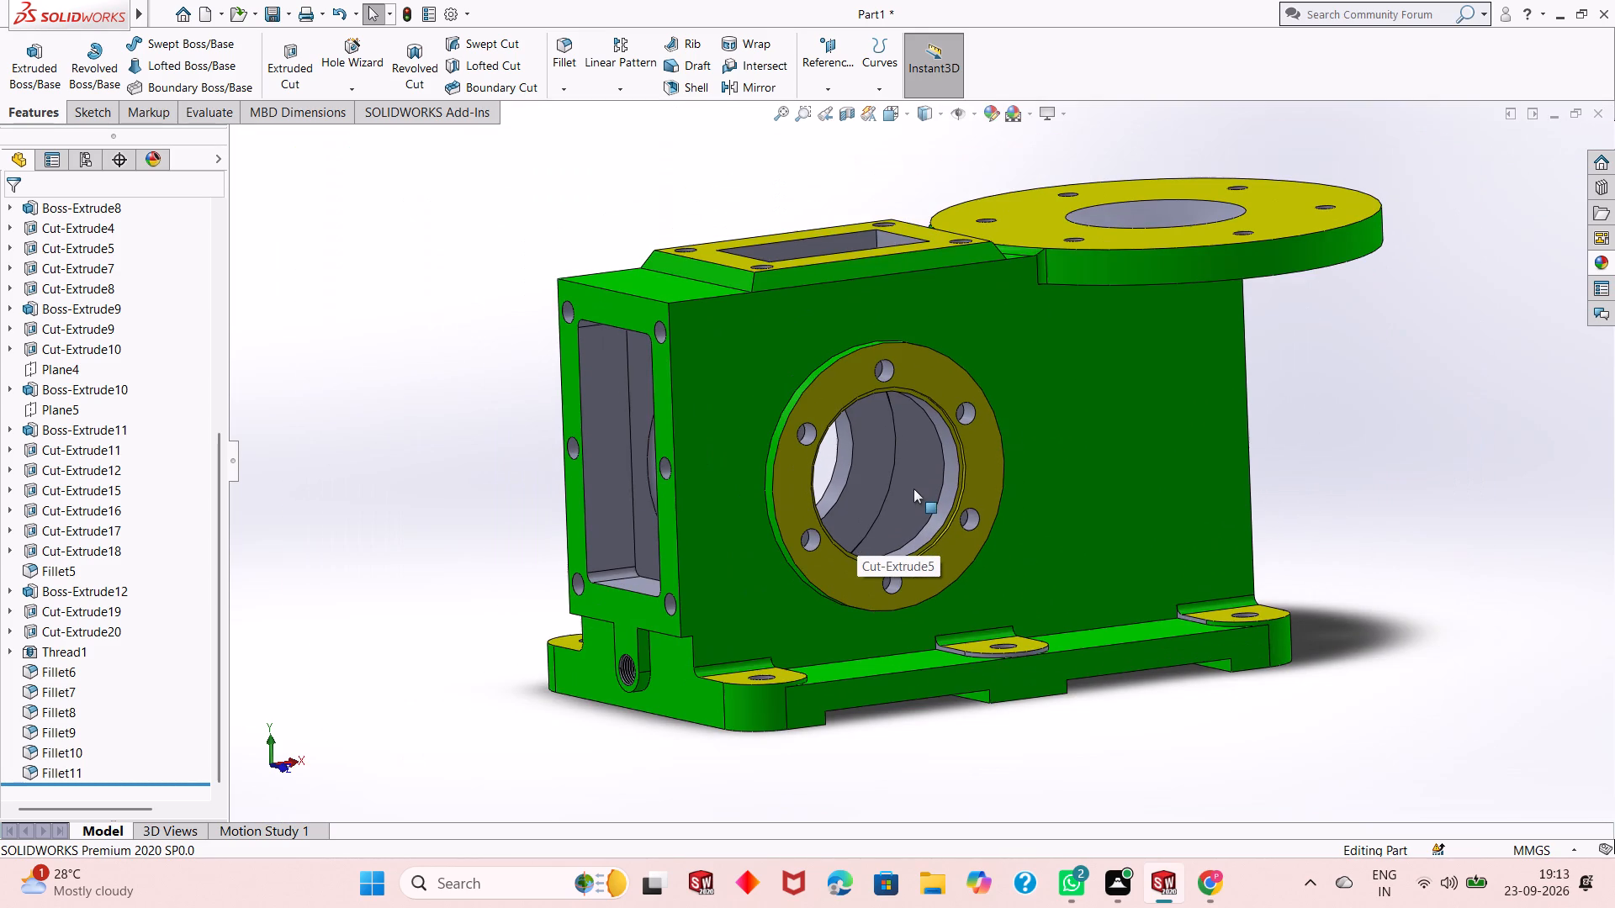
Review the round top flange, rectangular top opening, side bore and base feet from above at an angle.
middle_click_drag(1019, 475, 1030, 521)
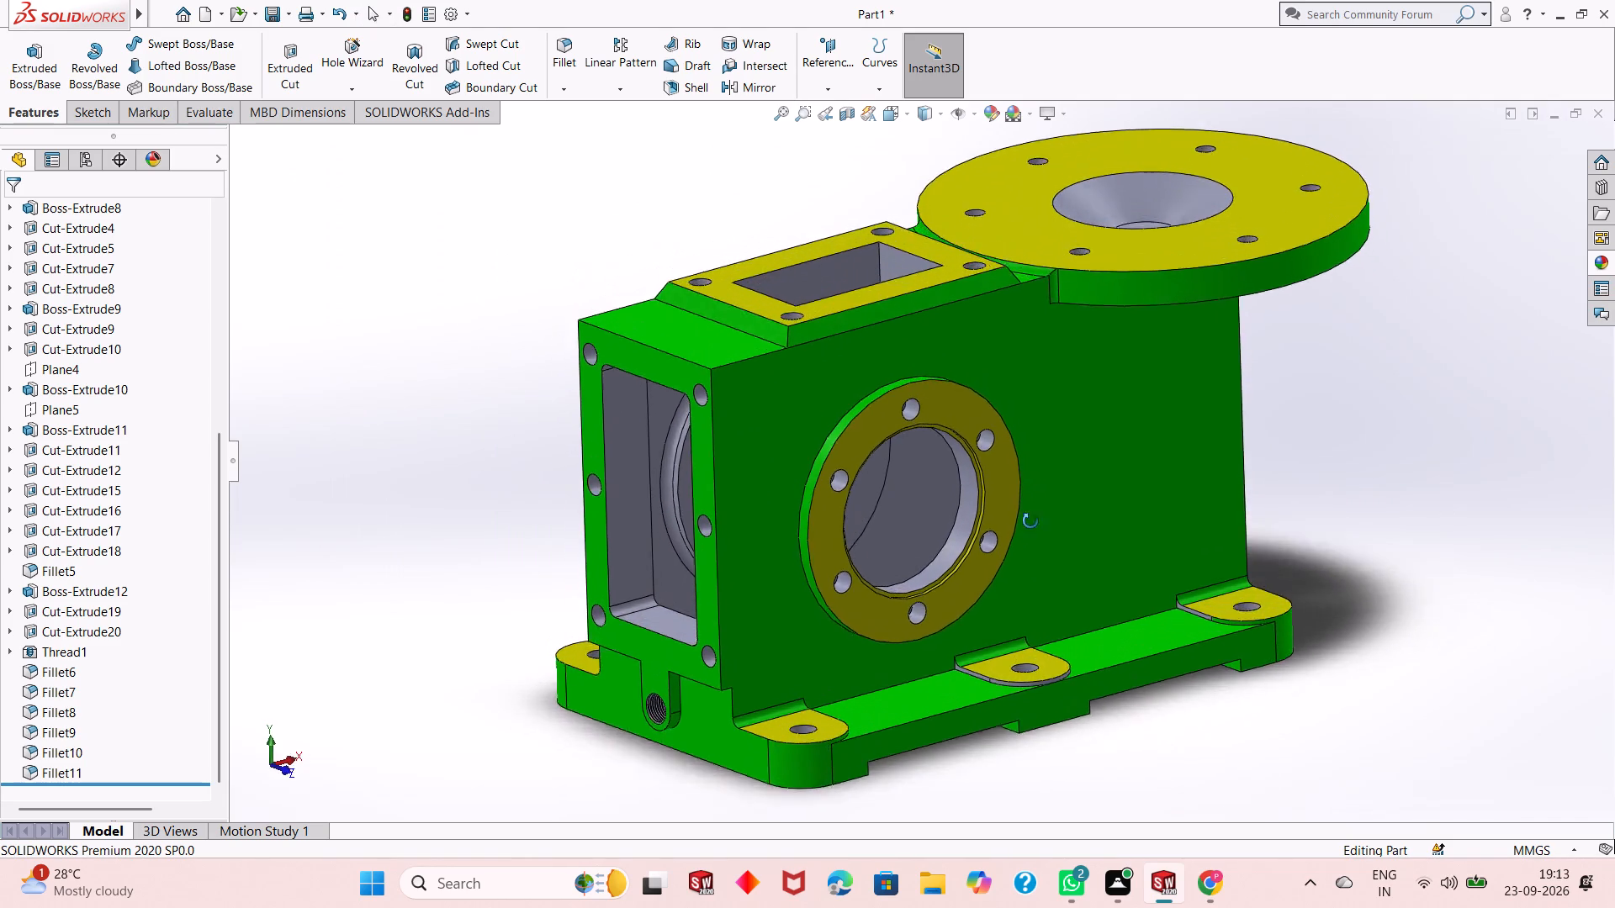
middle_click_drag(1030, 521, 1030, 608)
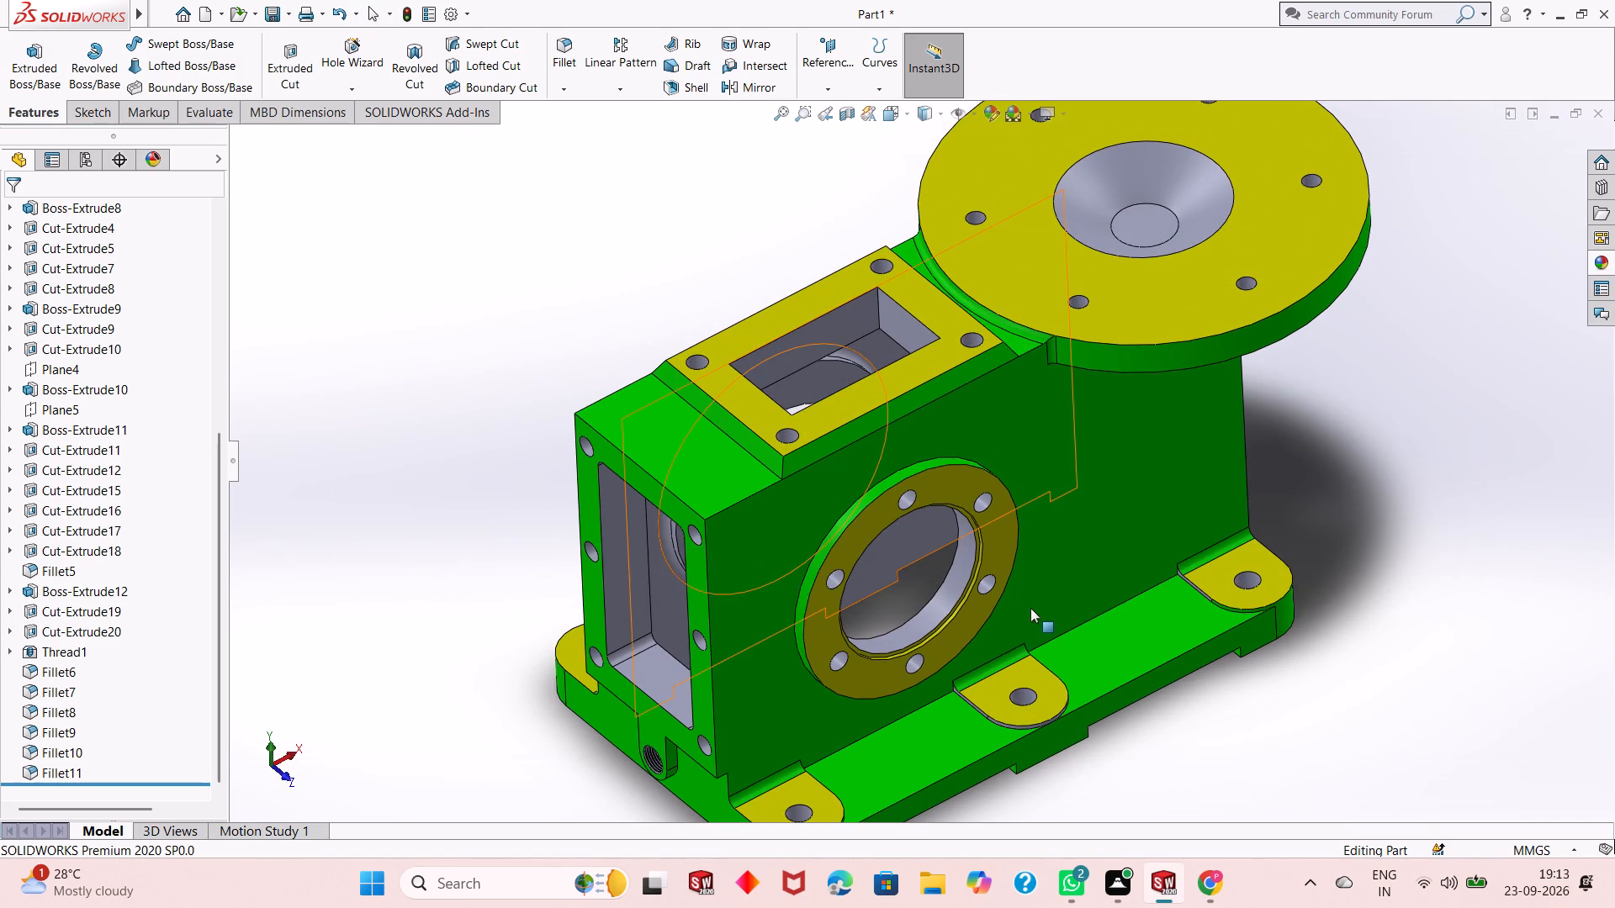
middle_click_drag(1066, 526, 1058, 474)
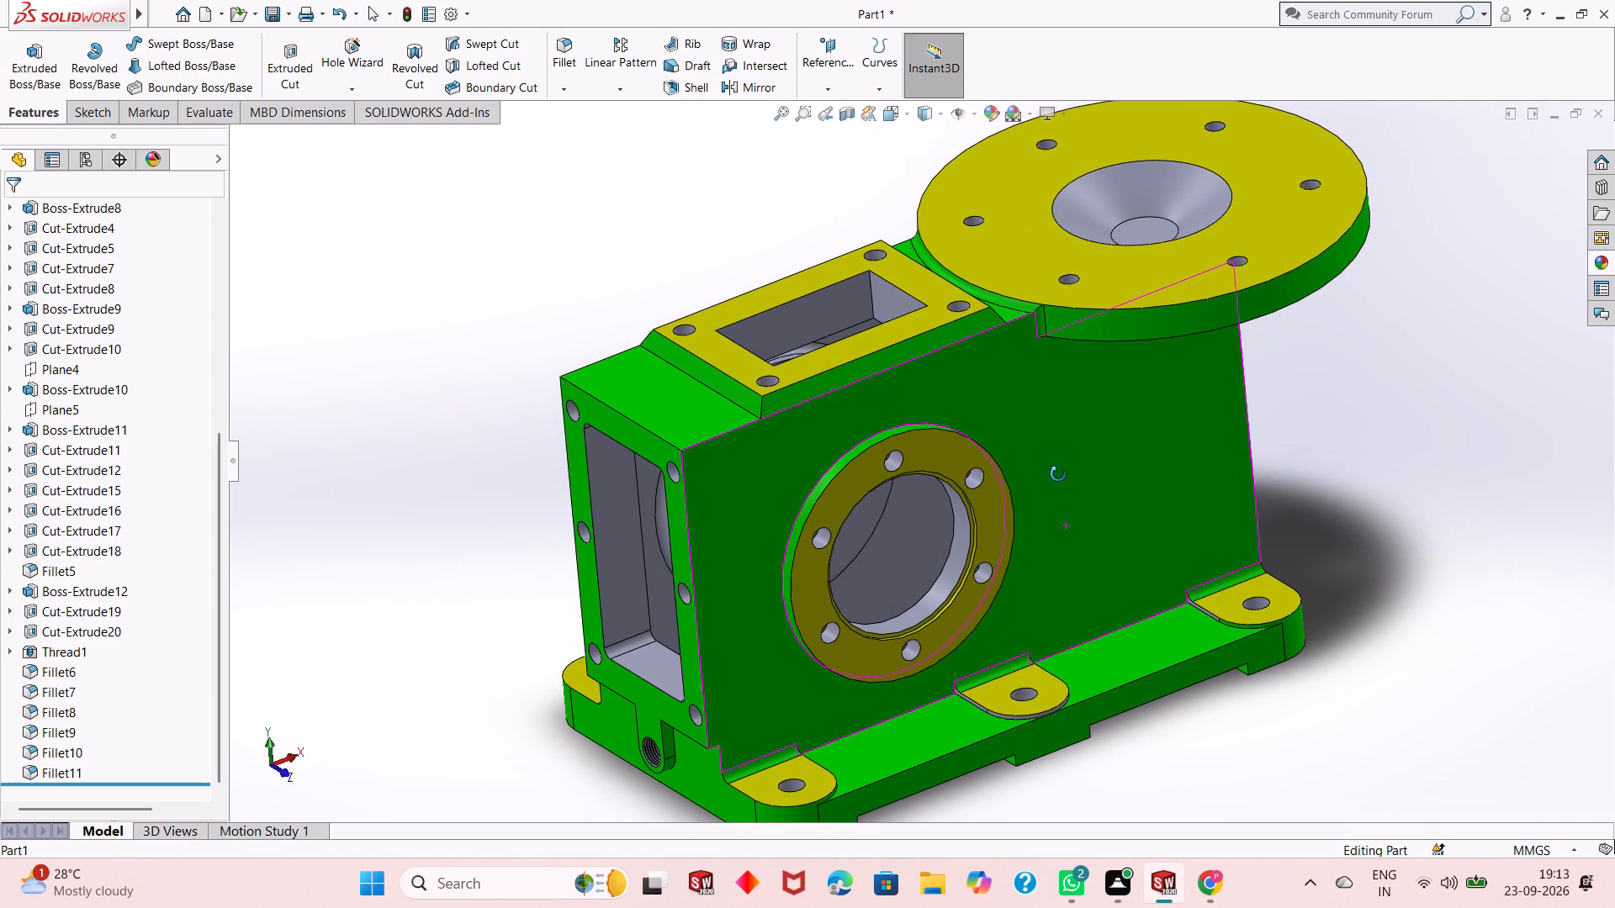
middle_click_drag(1058, 474, 1083, 431)
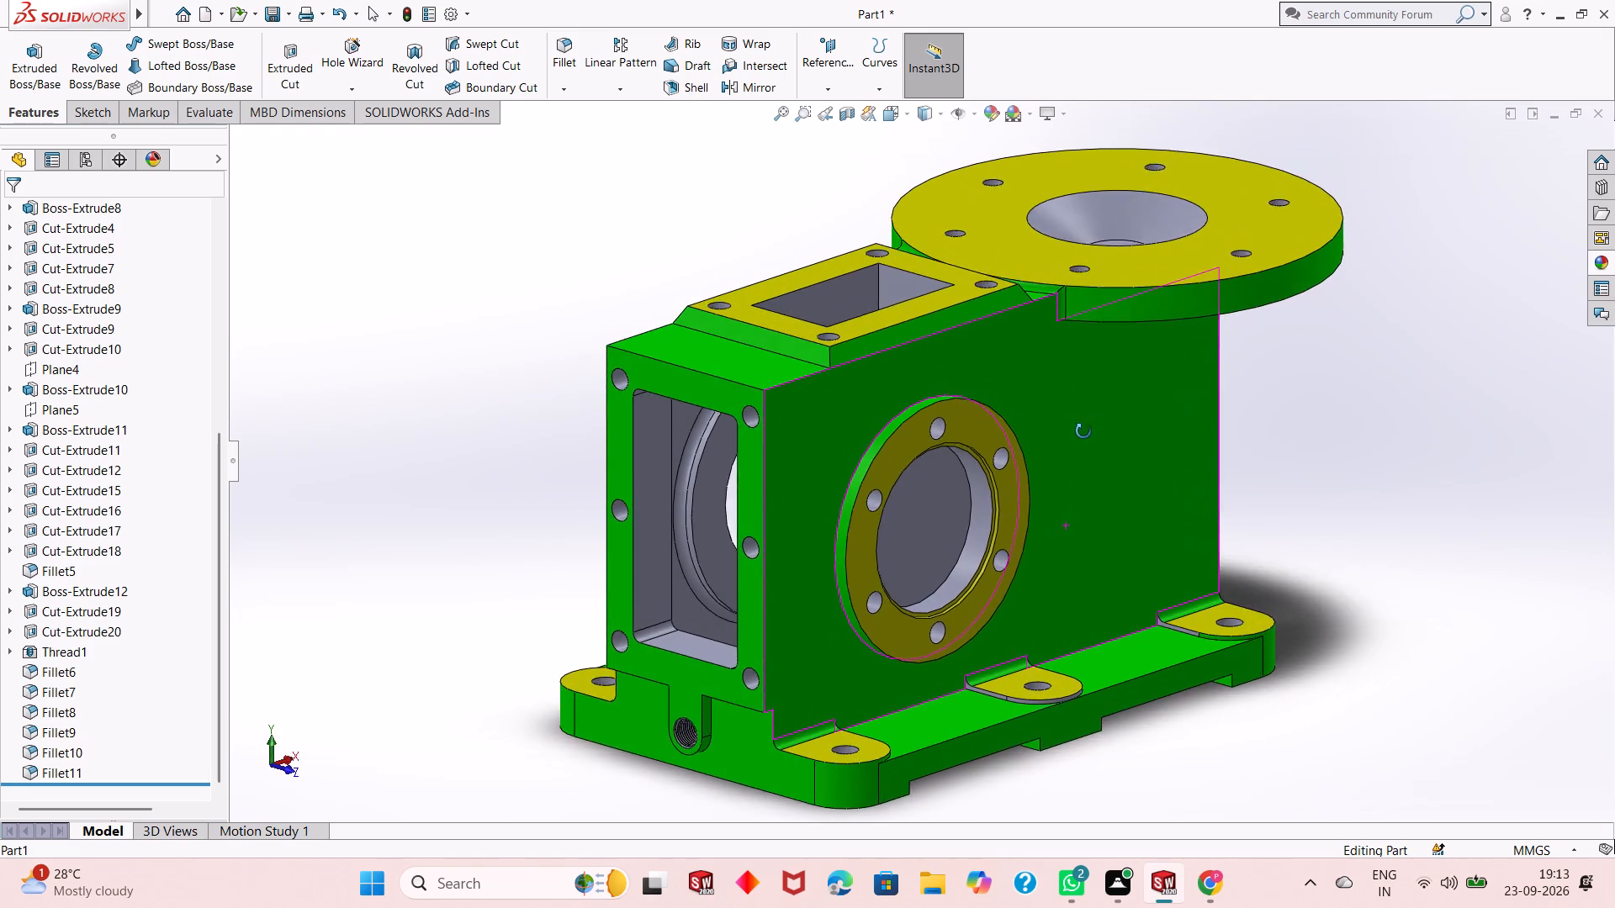
middle_click_drag(1083, 431, 1071, 457)
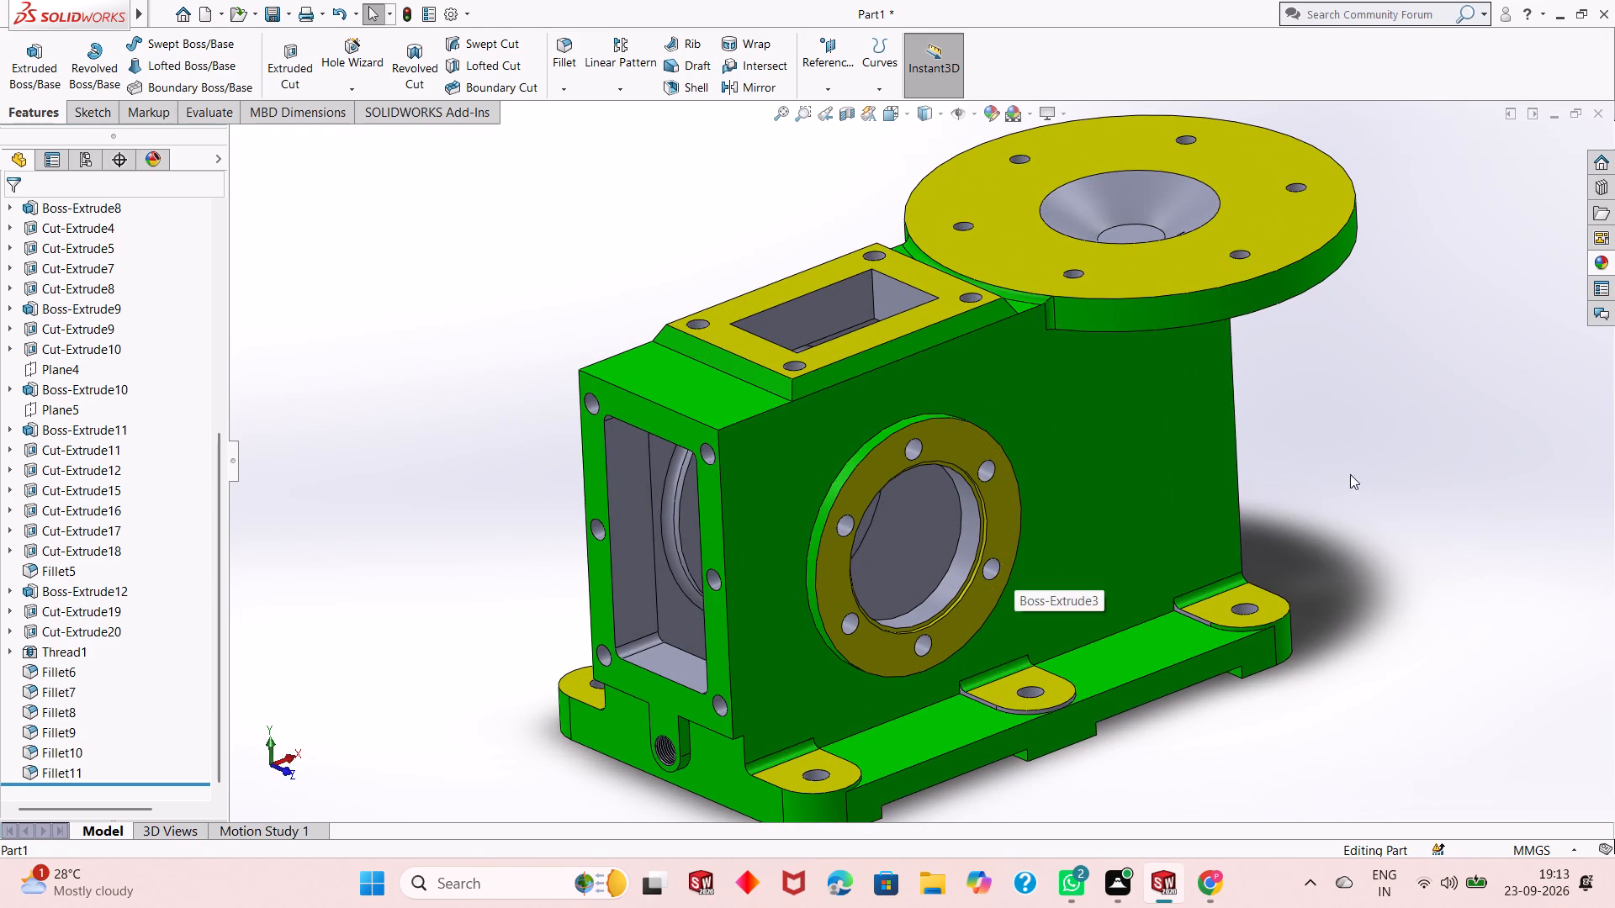
scroll(913, 567, "up", 2)
scroll(1032, 556, "down", 1)
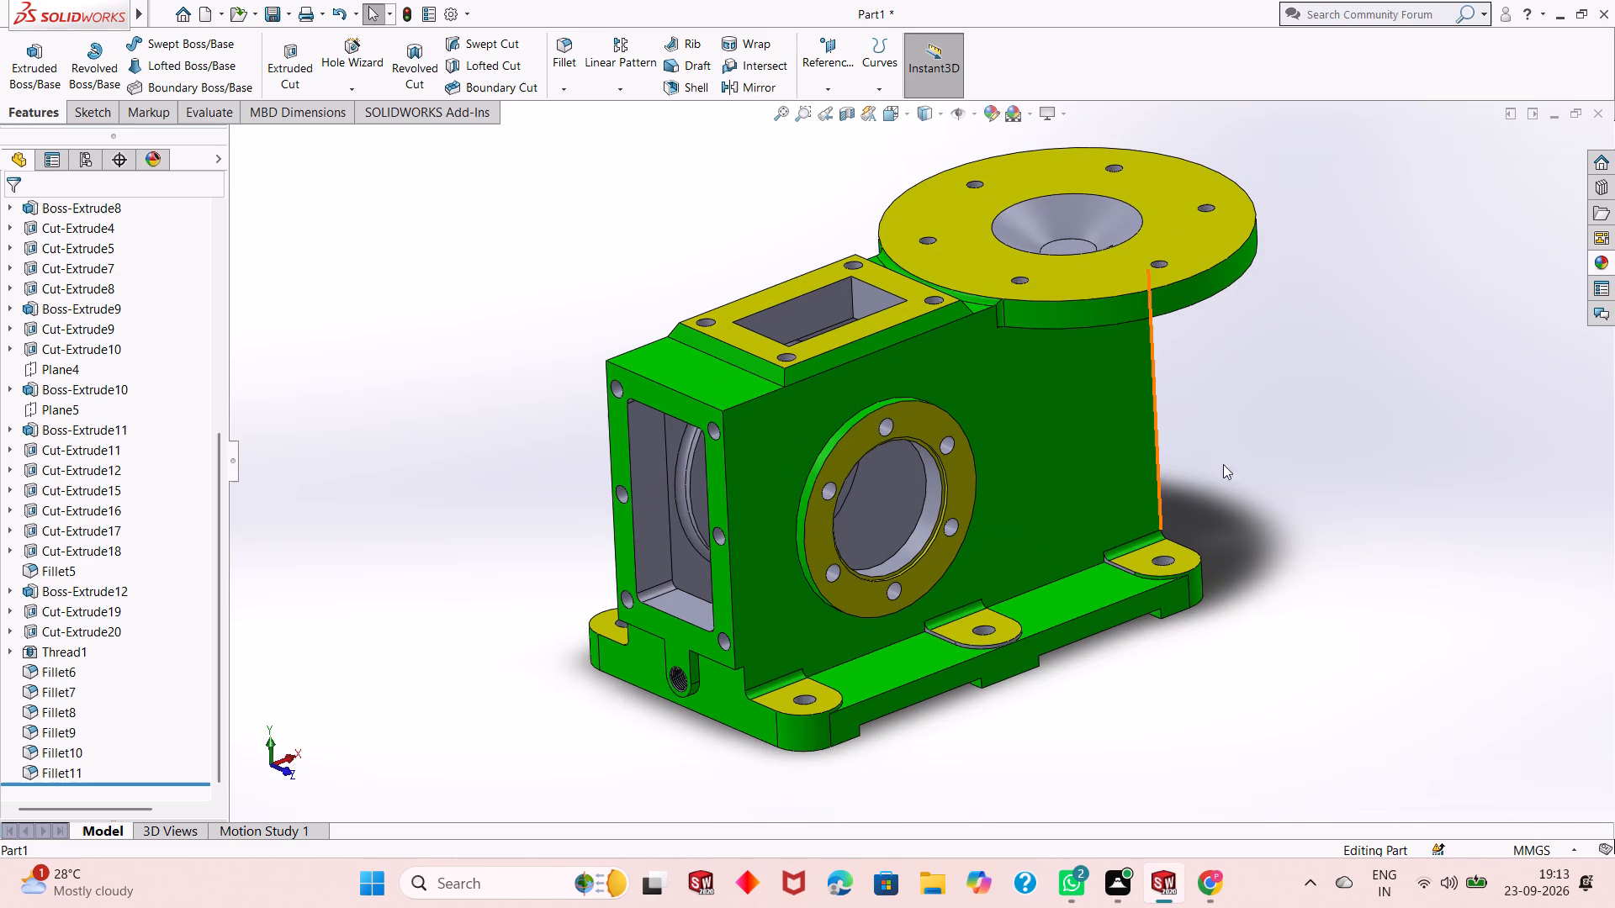
Save the part in the Downloads folder as "Industrial valve housing with mounting flange".
key("ctrl+s")
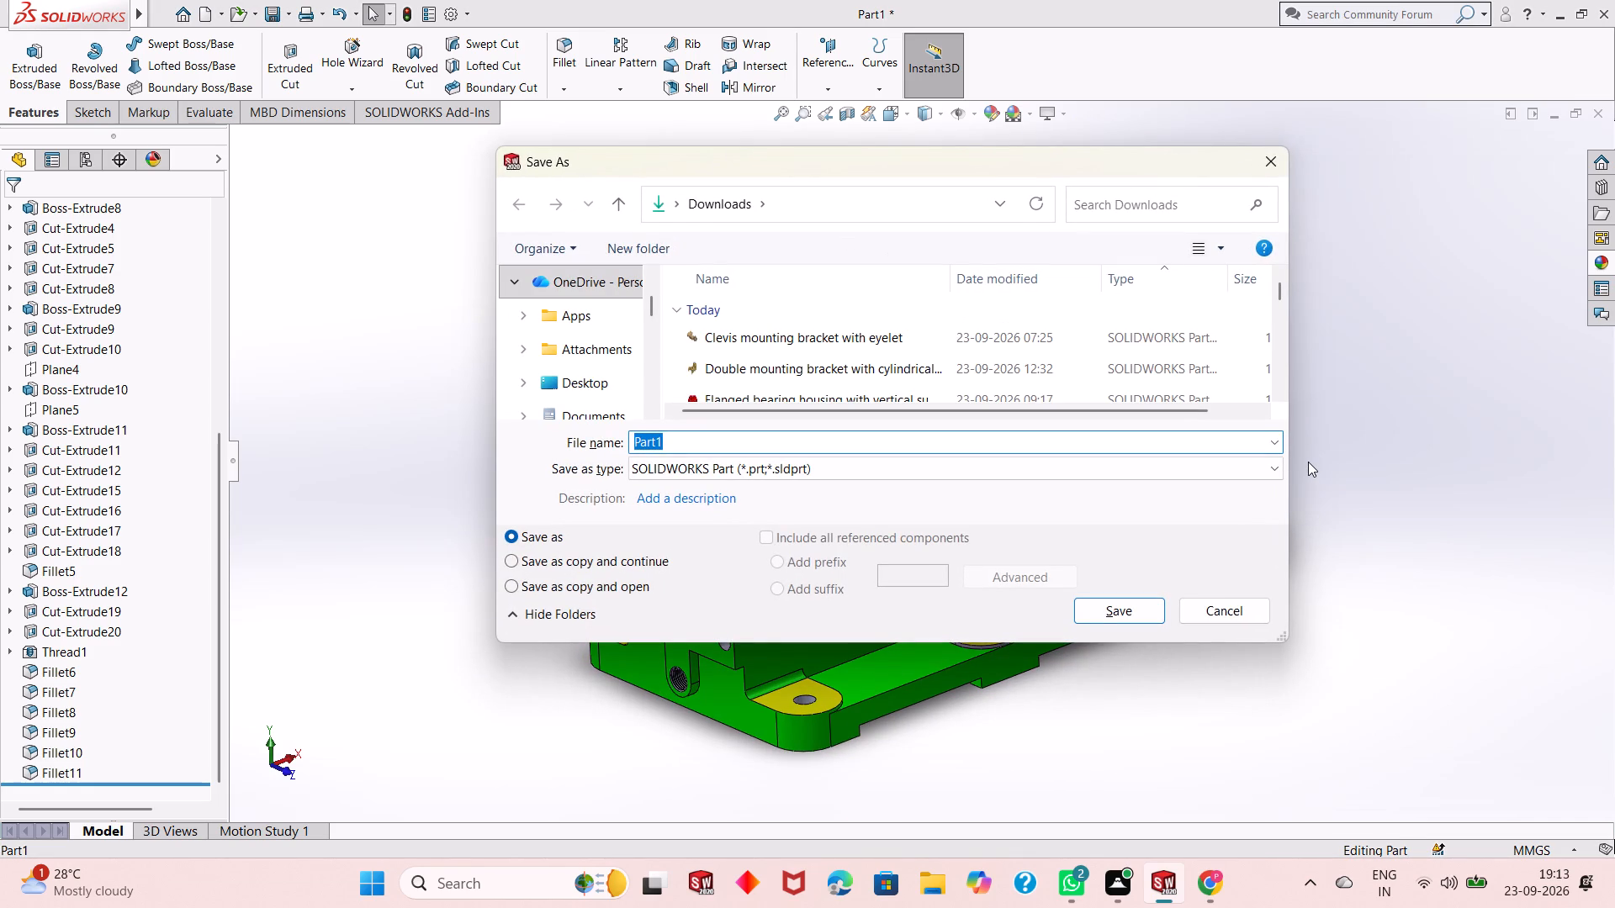
type("Industr")
type("ial")
key("space")
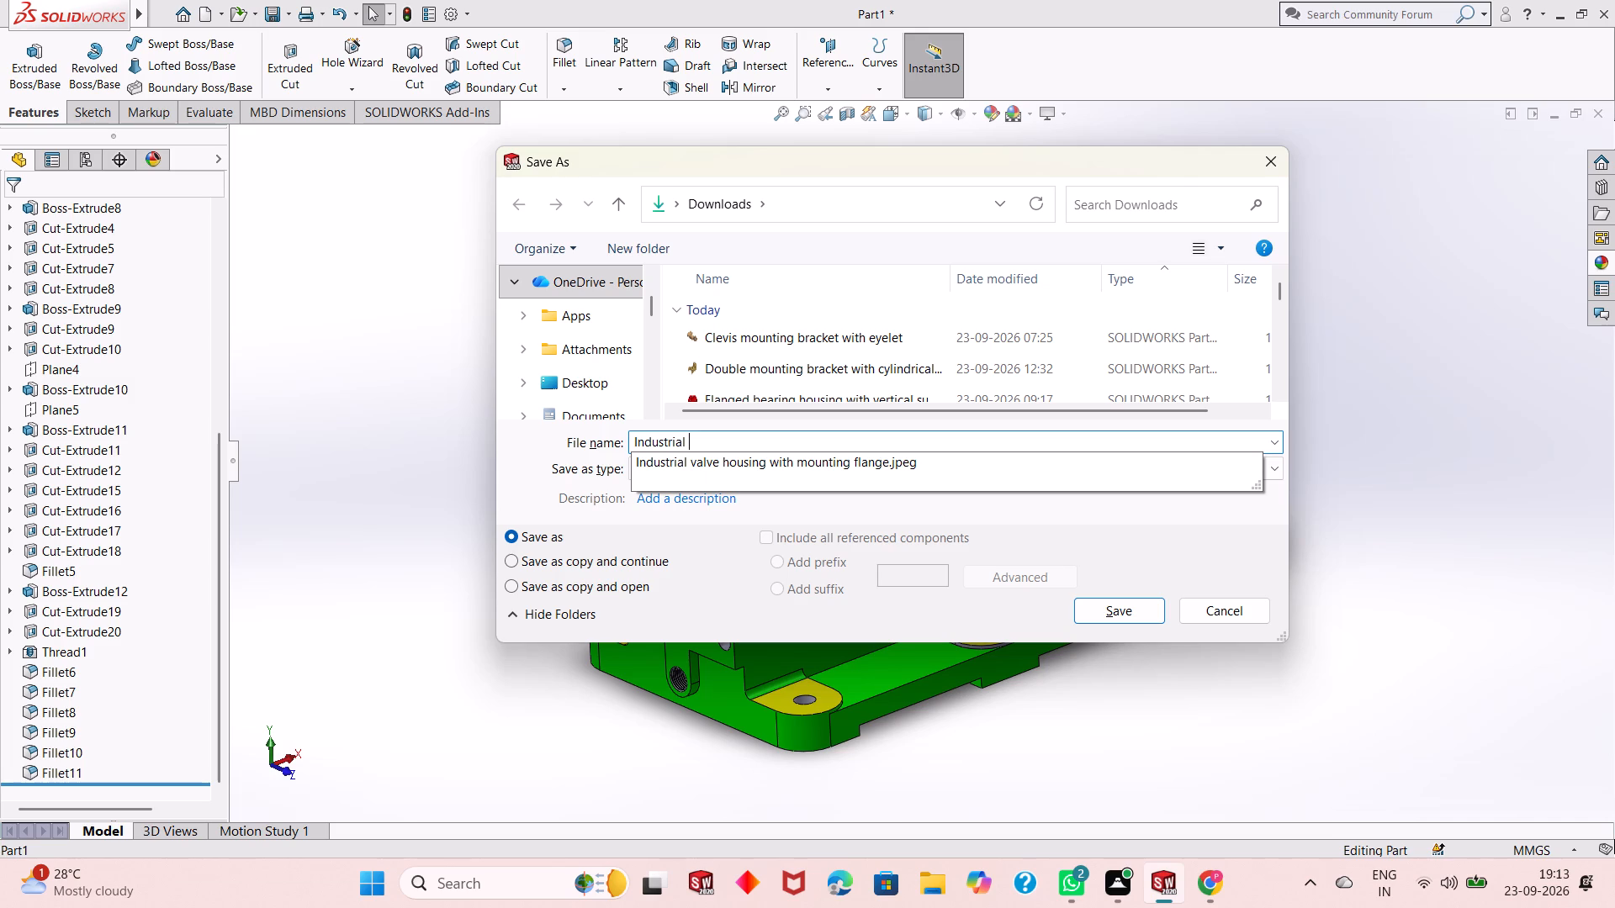
type("valve")
key("space")
type("housing")
key("space")
type("with")
key("space")
type("mounting")
key("space")
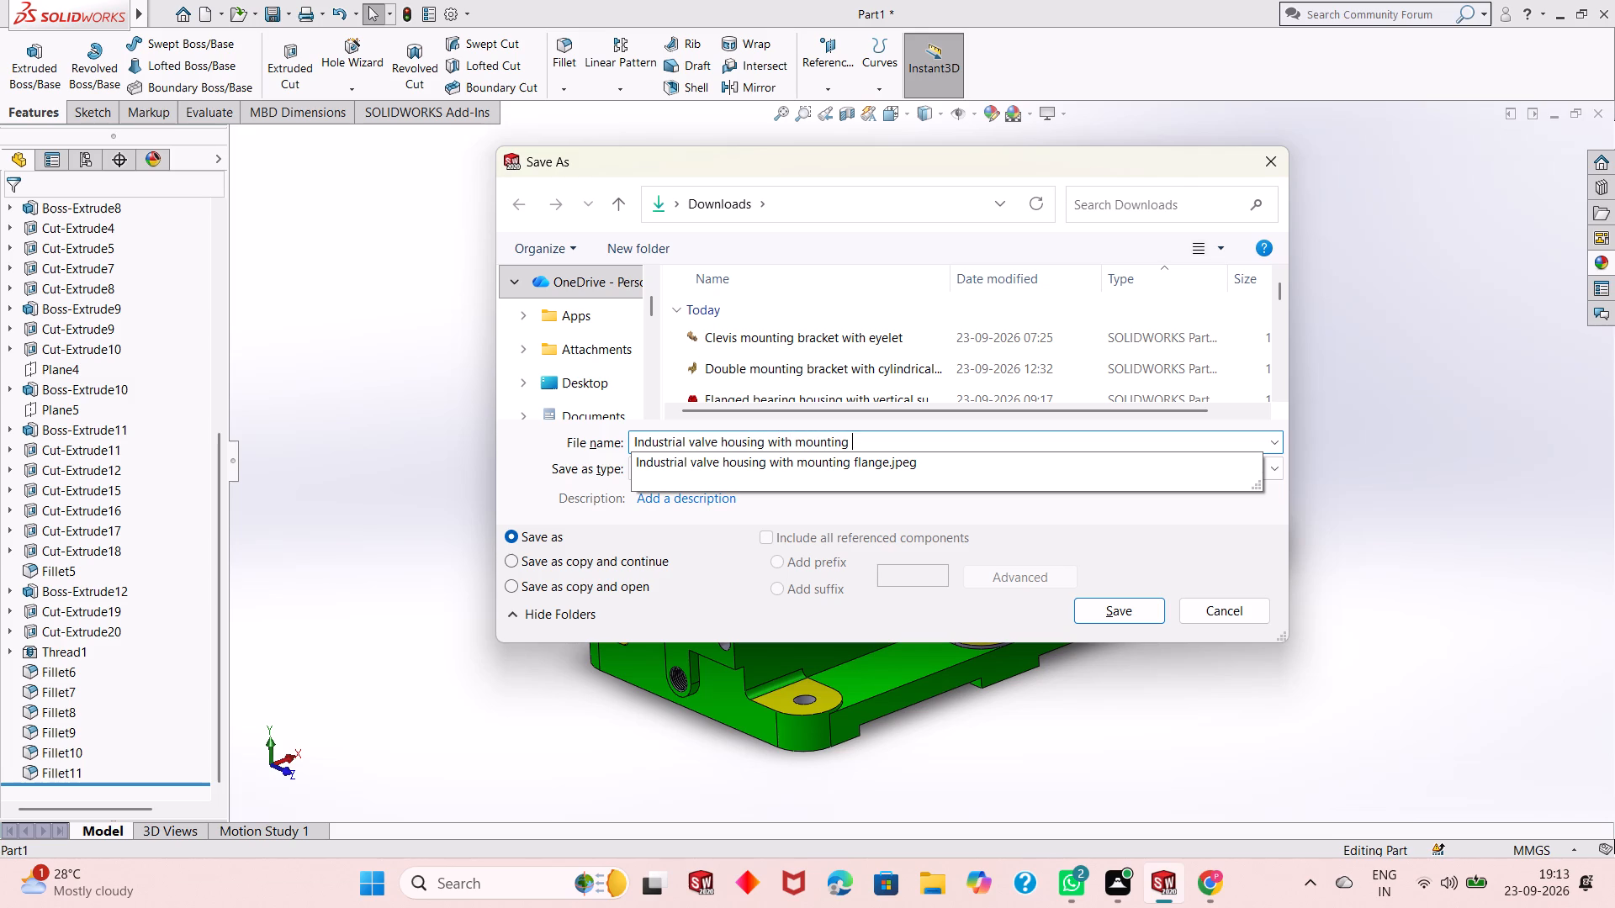
type("flange")
left_click(1085, 604)
Save the housing as an Adobe PDF in the Downloads folder under the same file name.
scroll(987, 507, "up", 1)
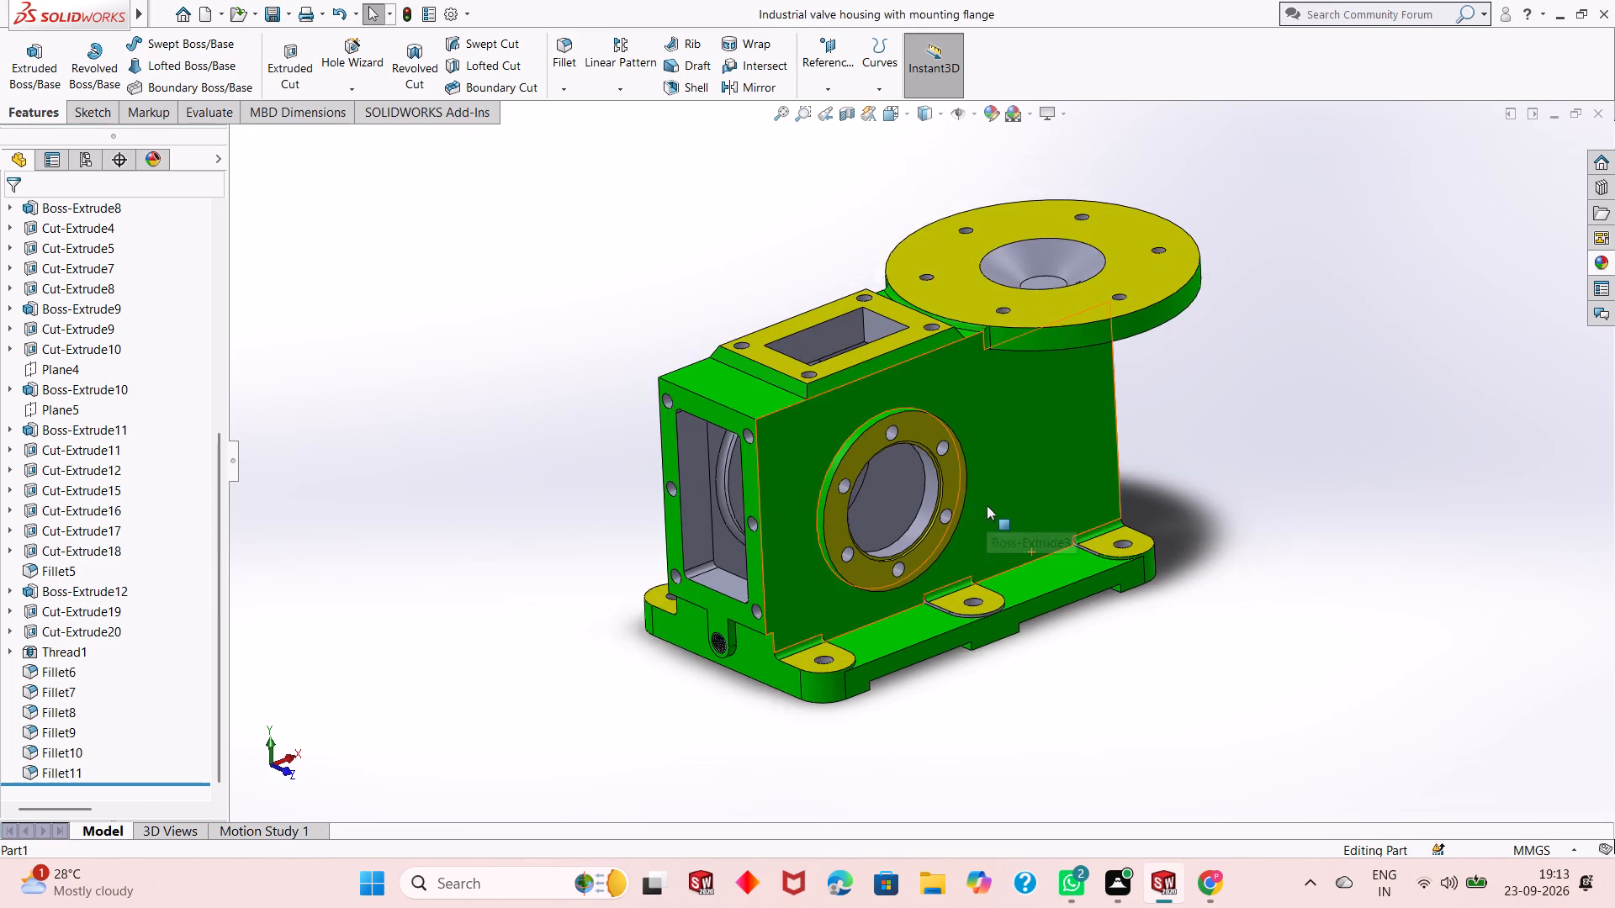
scroll(987, 505, "up", 1)
scroll(995, 359, "down", 1)
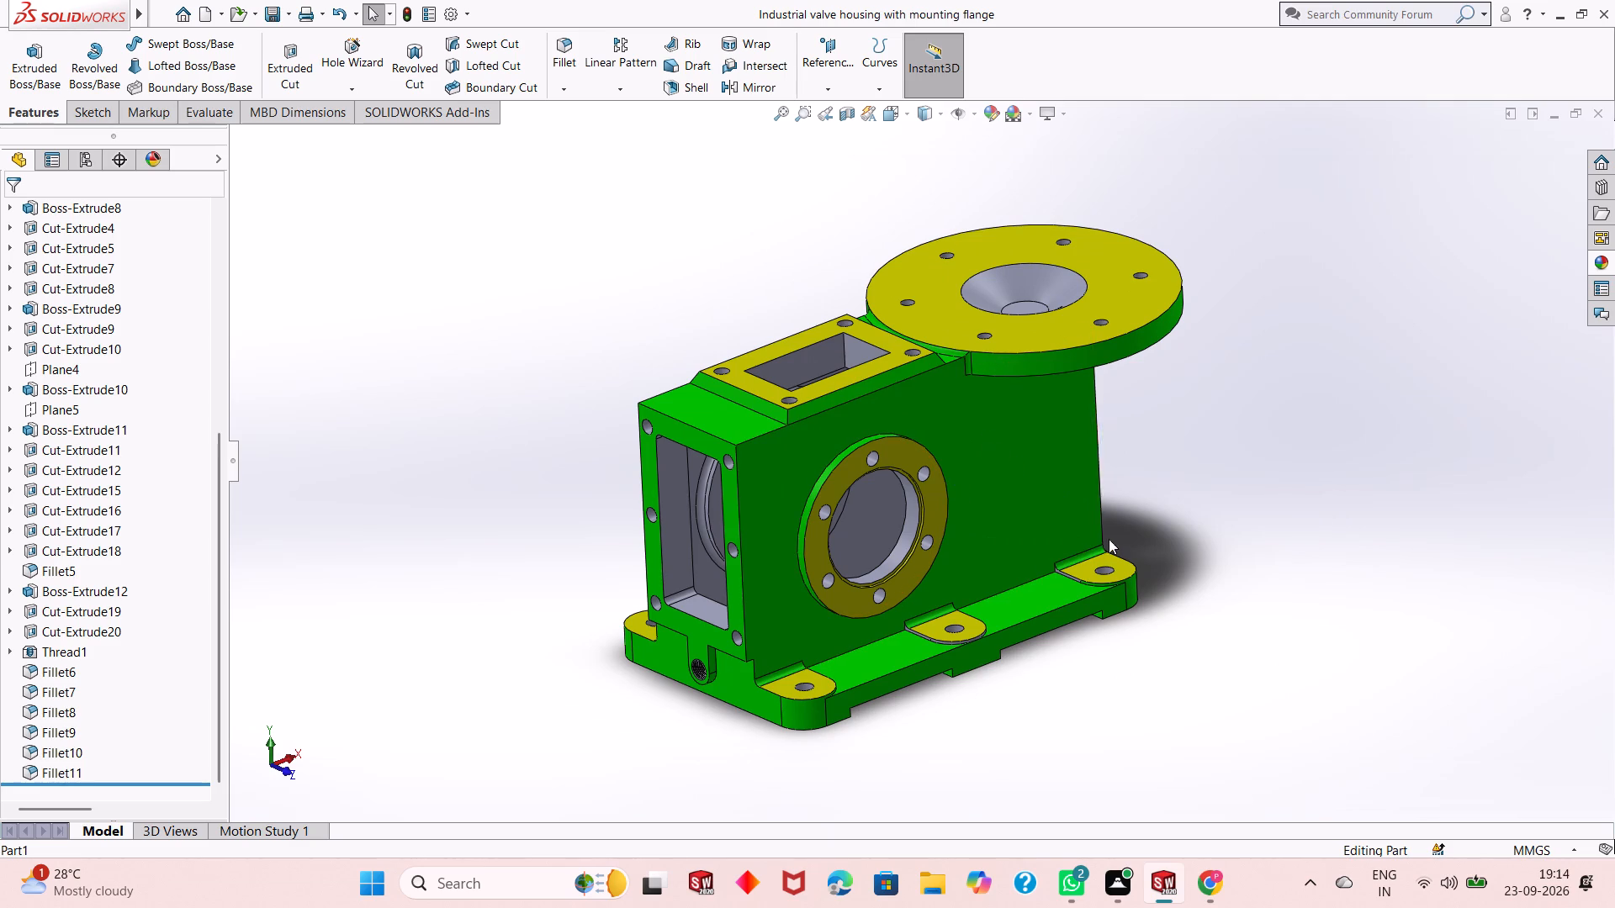
left_click(290, 9)
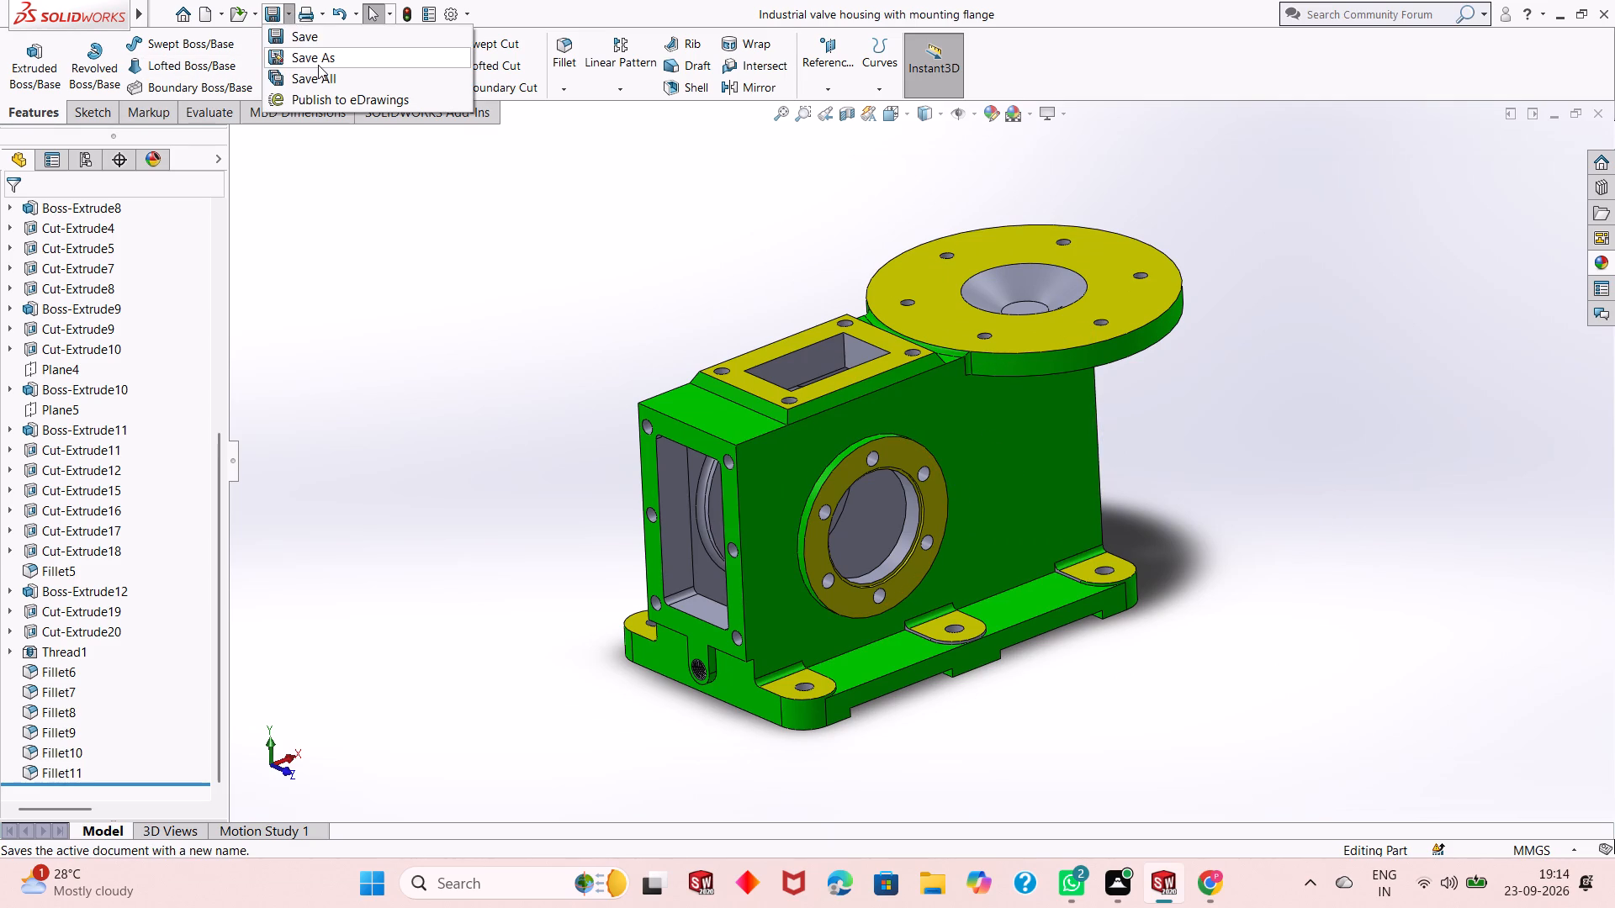
left_click(318, 65)
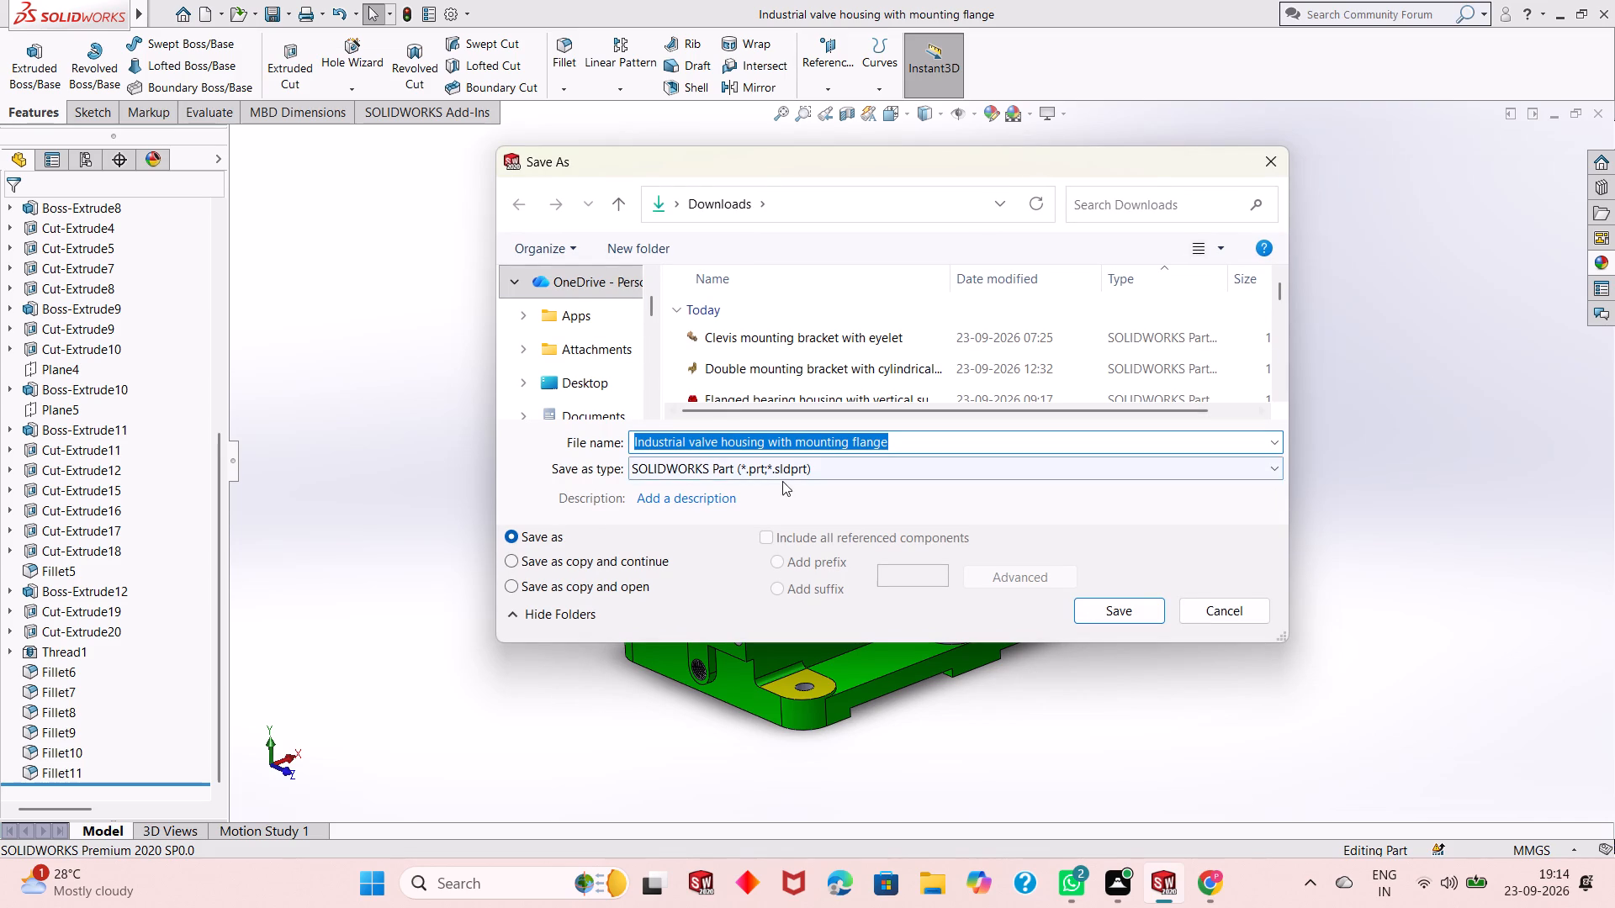
left_click(786, 473)
left_click(881, 129)
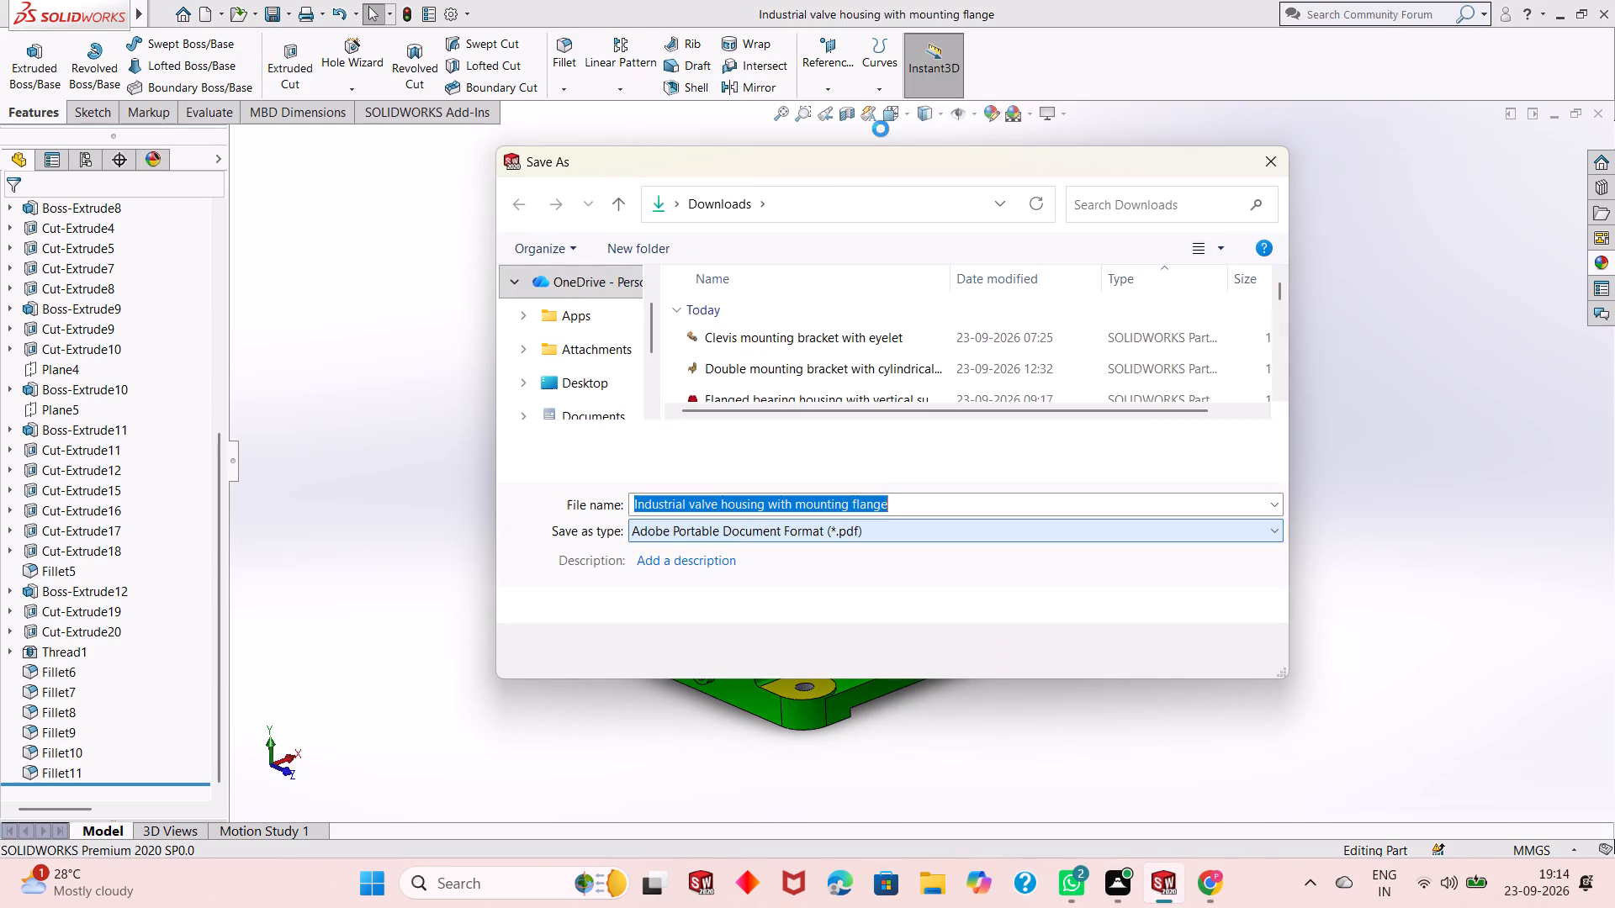
left_click(1103, 641)
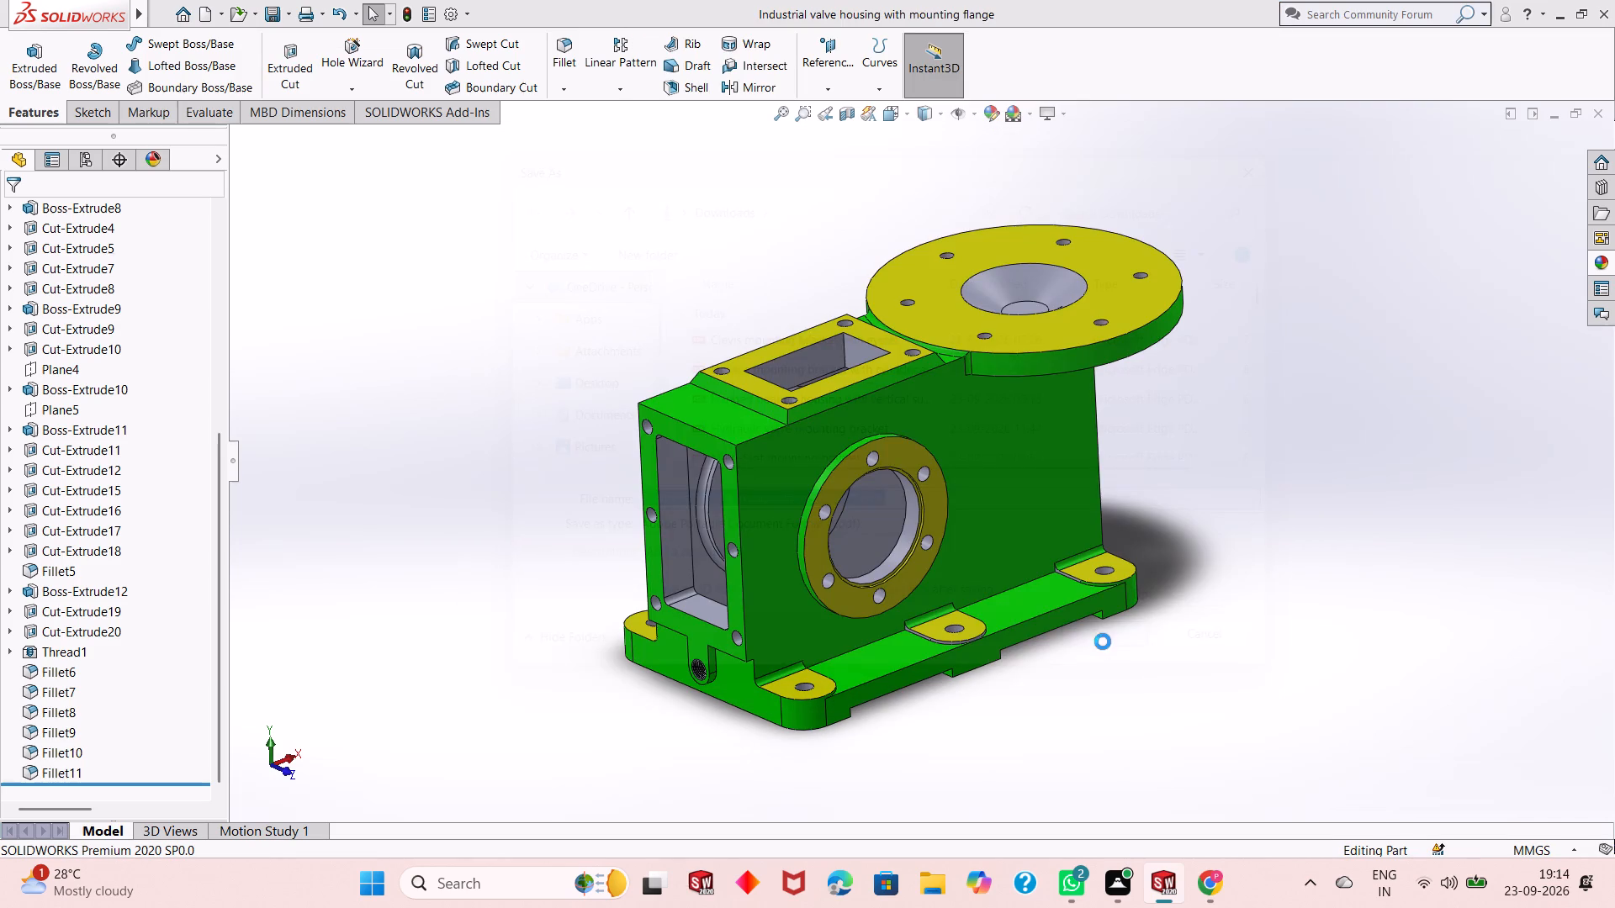